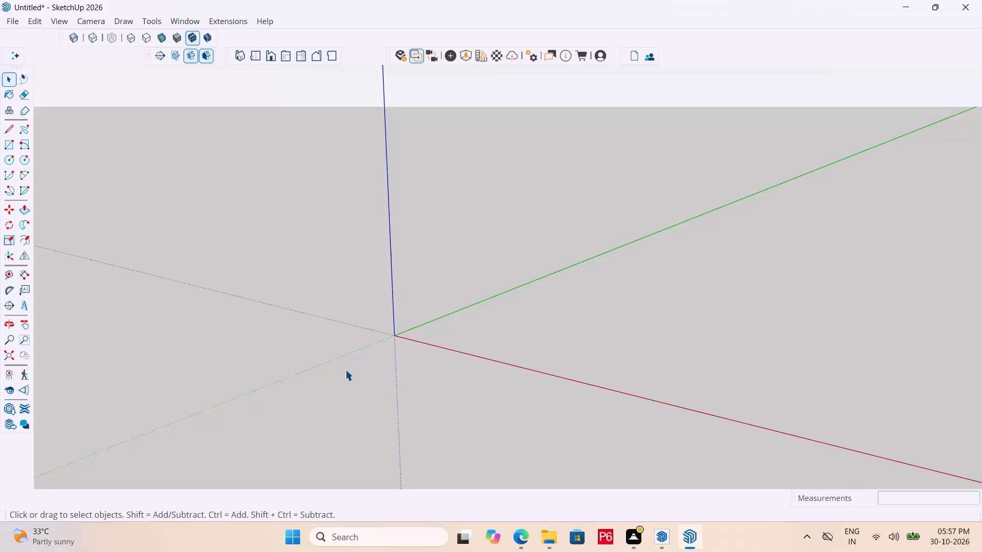
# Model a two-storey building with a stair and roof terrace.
# Save the untitled model as SKETCHUP 9 in the cad folder on the Desktop, as a SketchUp Models (*.skp) file.
pyautogui.scroll(-7, 344, 370)
pyautogui.hotkey('ctrl', 's')
pyautogui.hotkey('ctrl', 's')
pyautogui.hotkey('ctrl', 's')
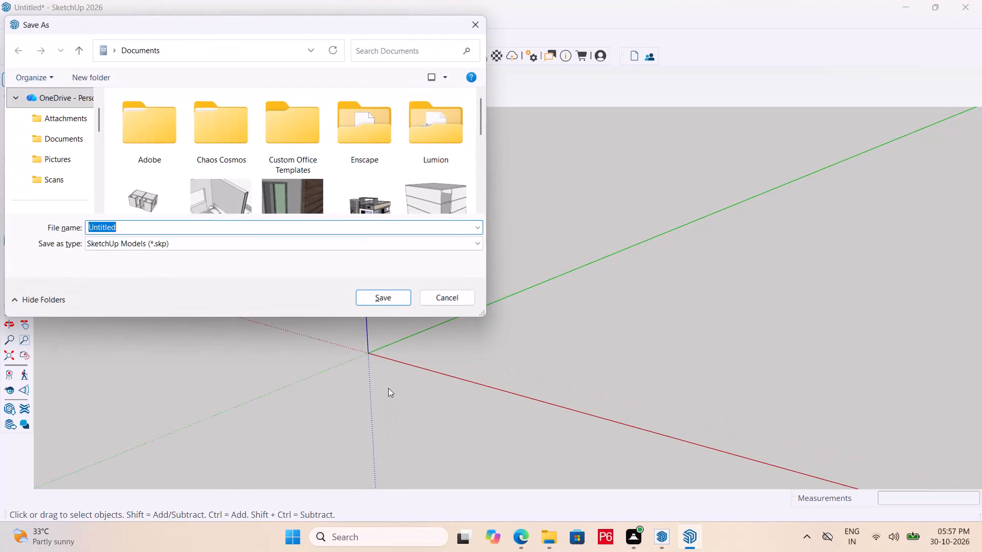
pyautogui.scroll(-3, 48, 150)
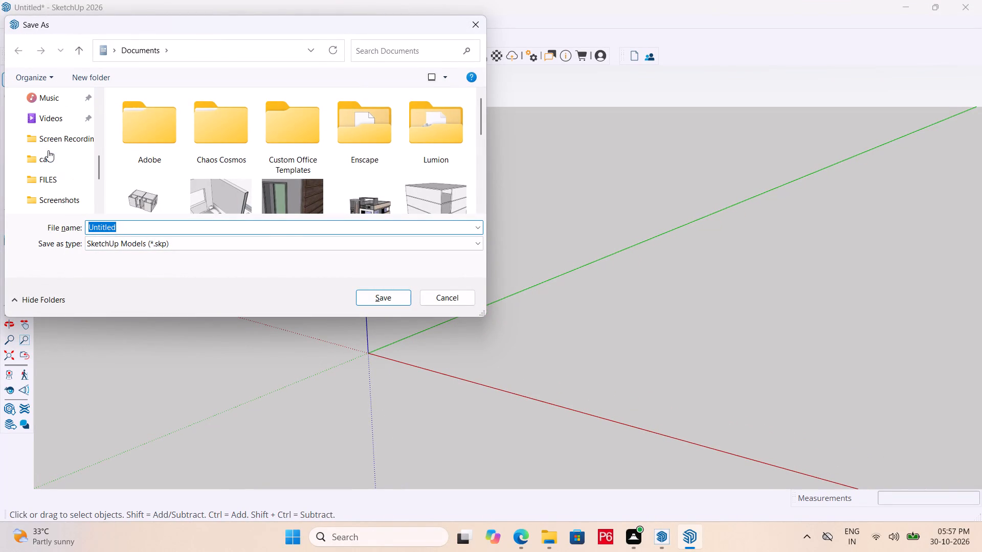
pyautogui.click(49, 156)
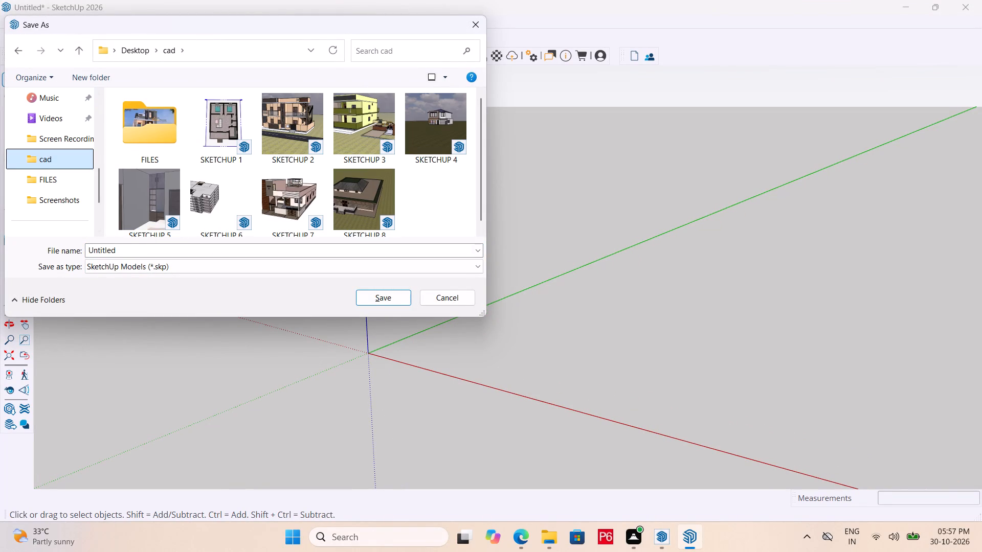
pyautogui.click(145, 249)
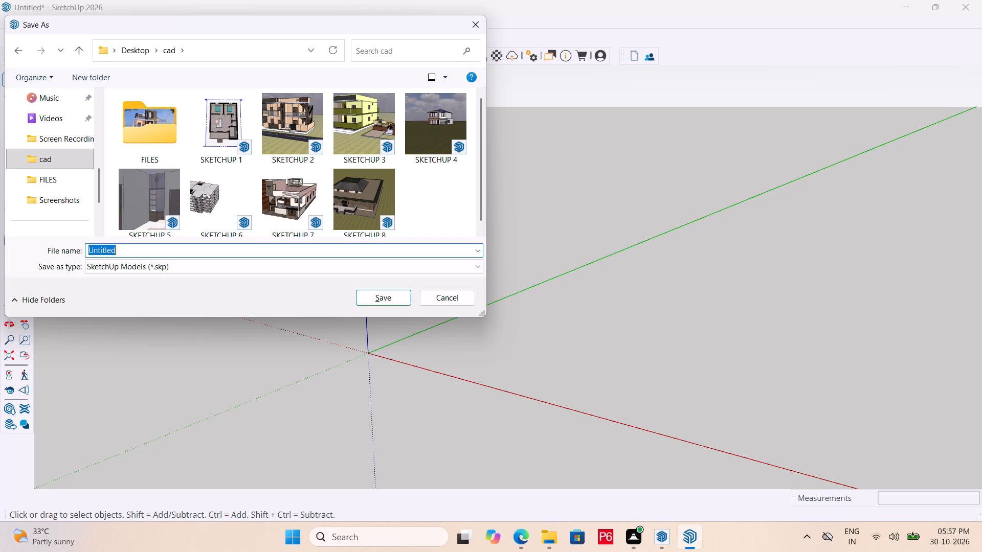
pyautogui.scroll(-4, 296, 208)
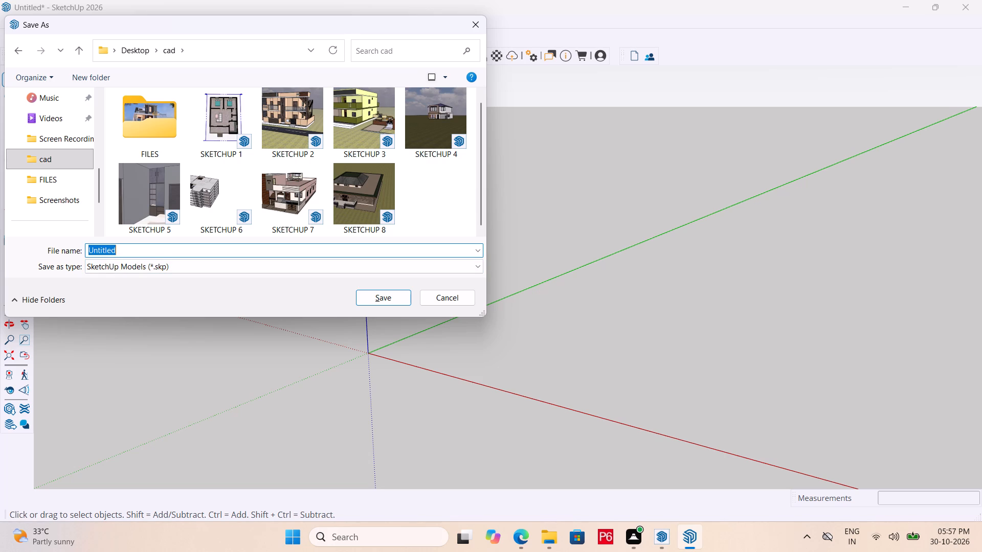
pyautogui.write('SKETCHU')
pyautogui.write('P')
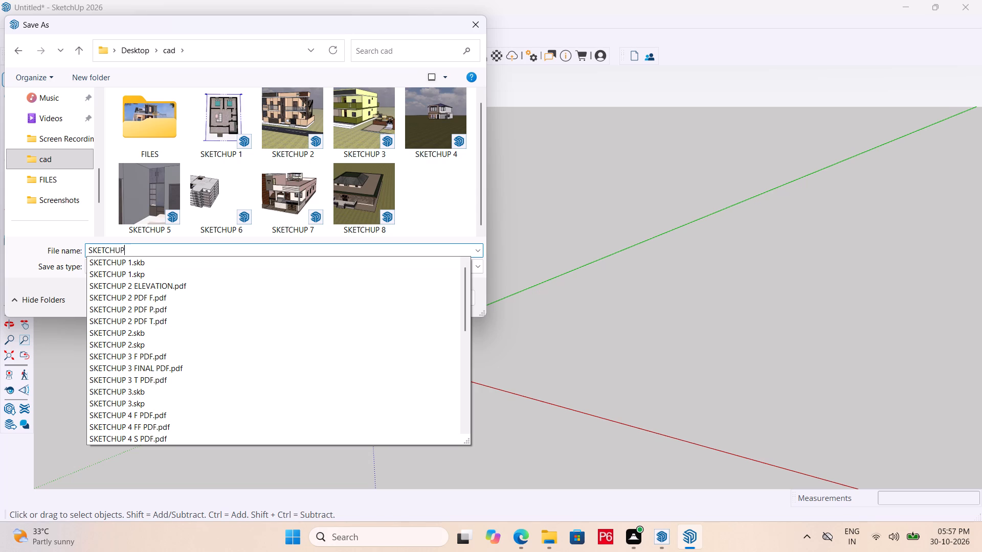
pyautogui.press('space')
pyautogui.press('8')
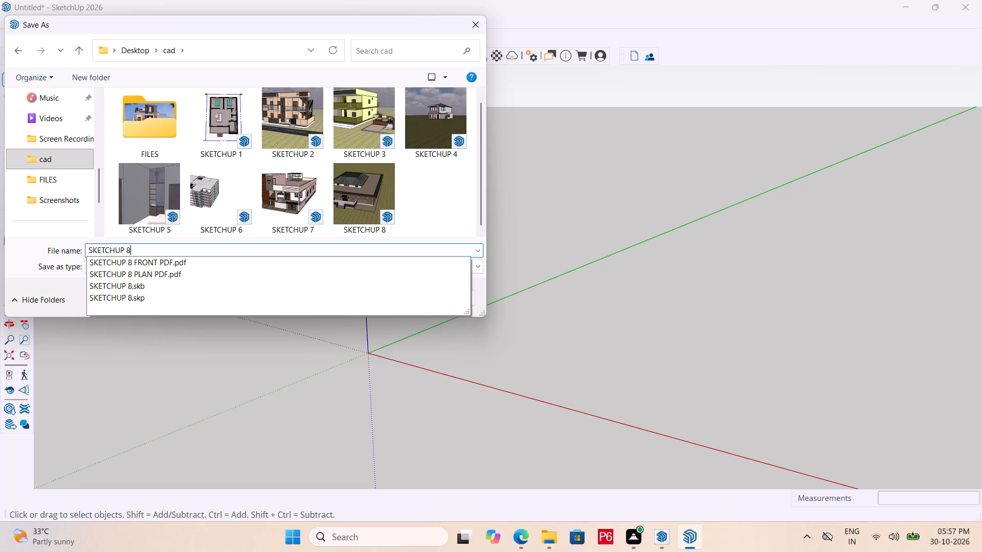
pyautogui.press('BackSpace')
pyautogui.press('9')
pyautogui.press('space')
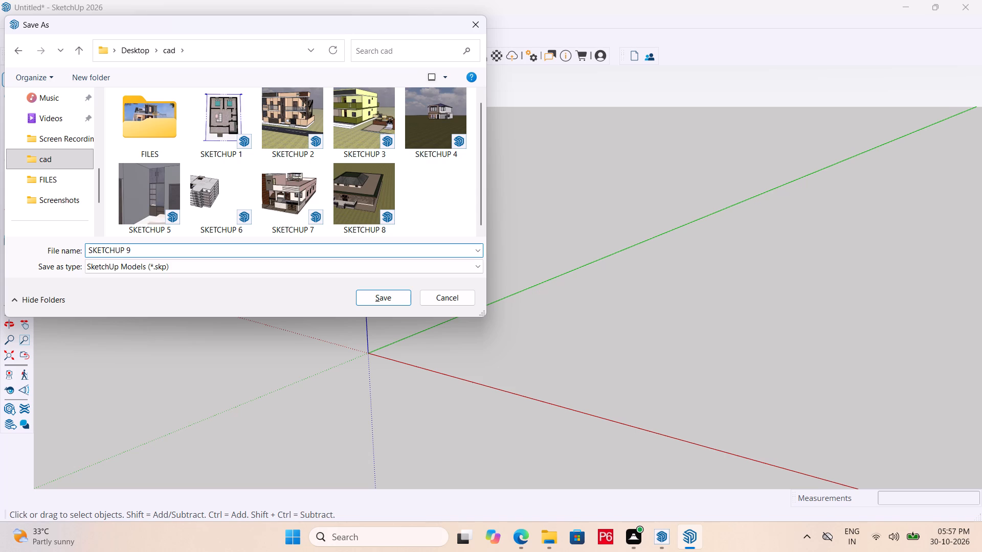
pyautogui.write('PD')
pyautogui.press('BackSpace')
pyautogui.press('BackSpace')
pyautogui.click(381, 299)
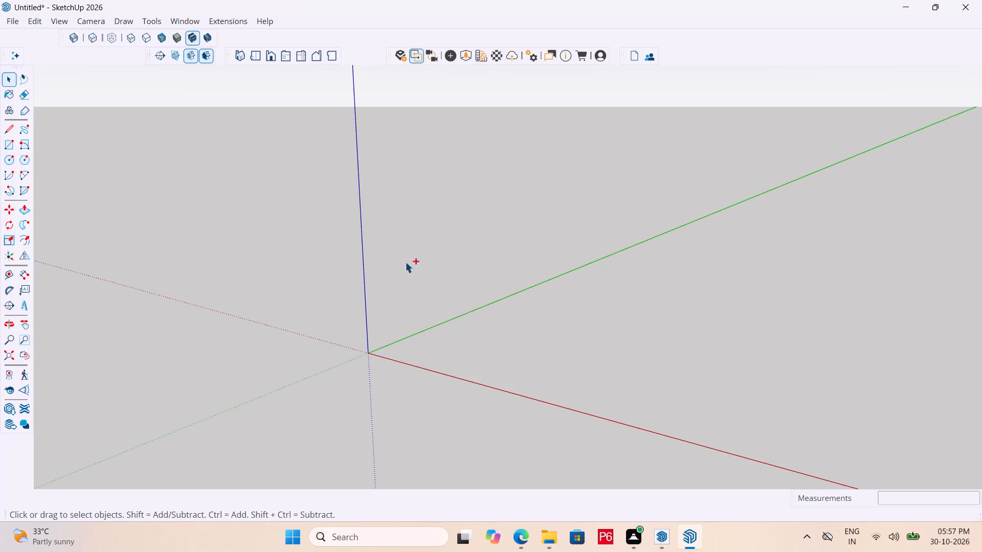
# Minimize the model window to get to the desktop.
pyautogui.click(906, 5)
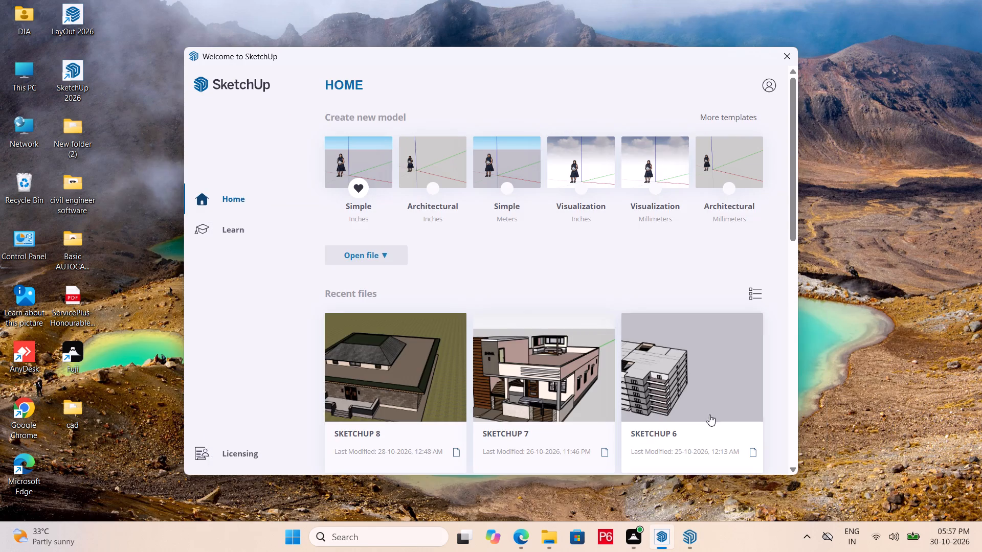
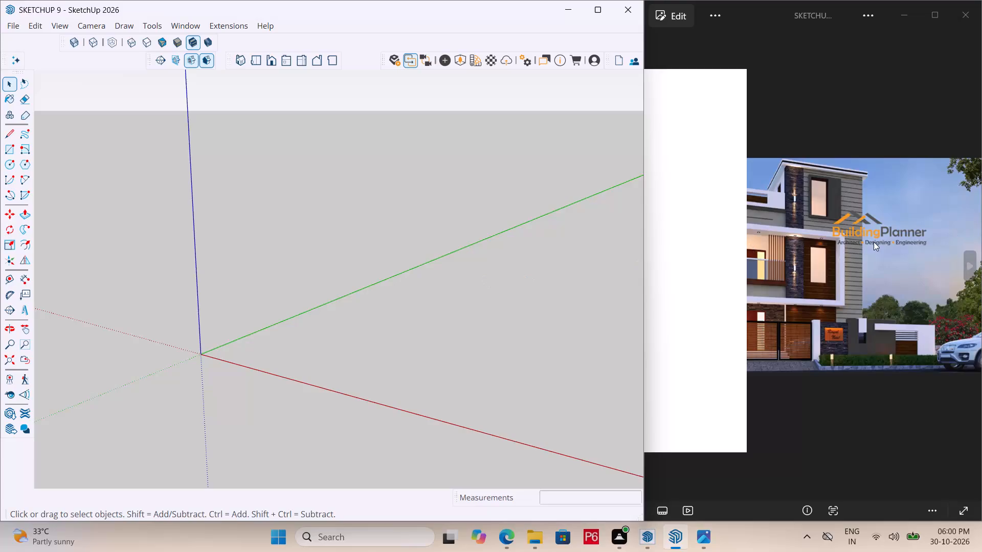
# Bring the three-storey house reference photo into view in Photos beside the model, and return to SketchUp.
pyautogui.click(874, 242)
pyautogui.moveTo(255, 216); pyautogui.dragTo(261, 224)
pyautogui.click(344, 288)
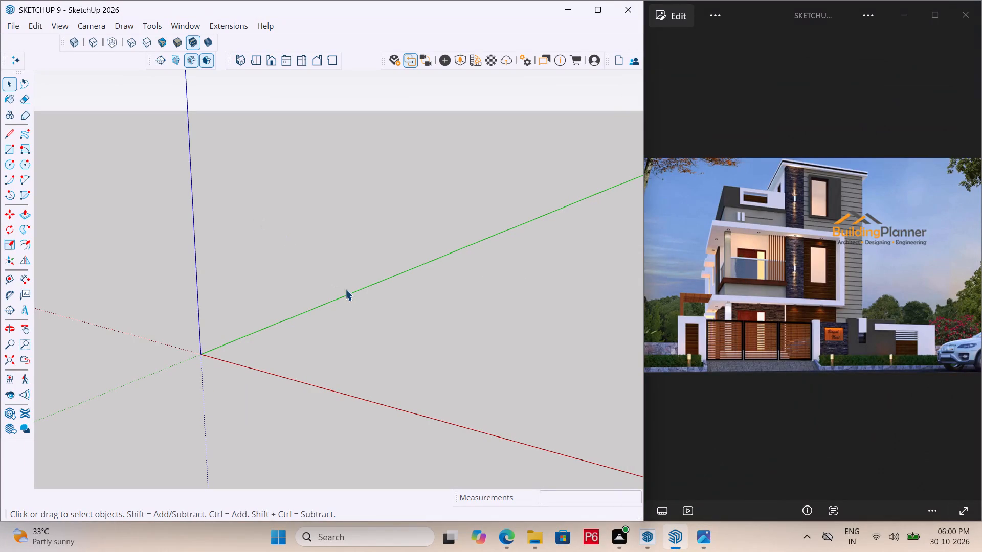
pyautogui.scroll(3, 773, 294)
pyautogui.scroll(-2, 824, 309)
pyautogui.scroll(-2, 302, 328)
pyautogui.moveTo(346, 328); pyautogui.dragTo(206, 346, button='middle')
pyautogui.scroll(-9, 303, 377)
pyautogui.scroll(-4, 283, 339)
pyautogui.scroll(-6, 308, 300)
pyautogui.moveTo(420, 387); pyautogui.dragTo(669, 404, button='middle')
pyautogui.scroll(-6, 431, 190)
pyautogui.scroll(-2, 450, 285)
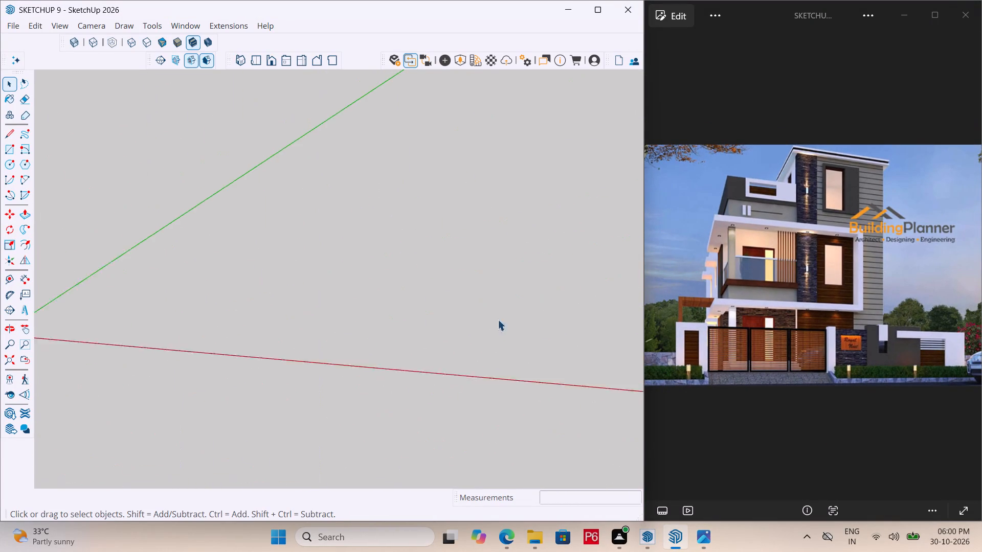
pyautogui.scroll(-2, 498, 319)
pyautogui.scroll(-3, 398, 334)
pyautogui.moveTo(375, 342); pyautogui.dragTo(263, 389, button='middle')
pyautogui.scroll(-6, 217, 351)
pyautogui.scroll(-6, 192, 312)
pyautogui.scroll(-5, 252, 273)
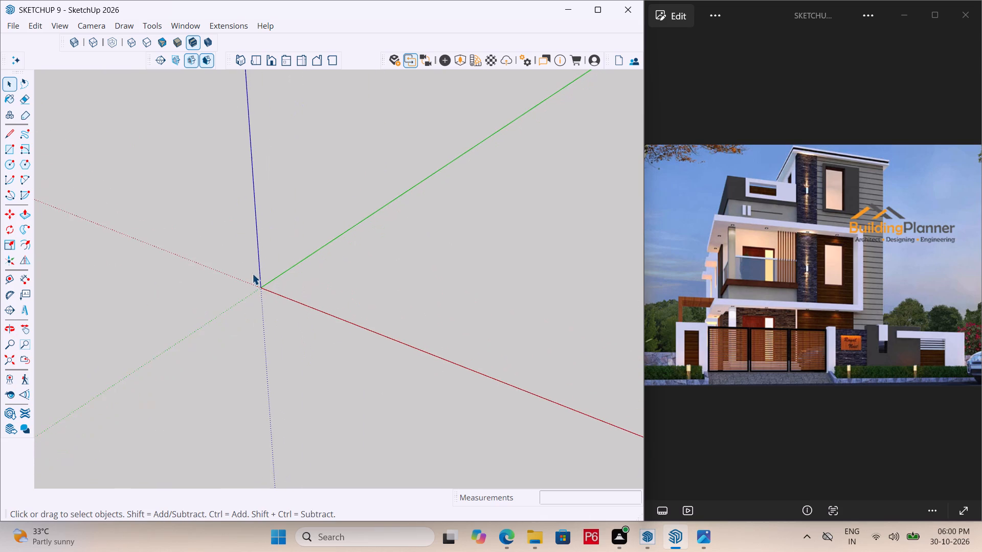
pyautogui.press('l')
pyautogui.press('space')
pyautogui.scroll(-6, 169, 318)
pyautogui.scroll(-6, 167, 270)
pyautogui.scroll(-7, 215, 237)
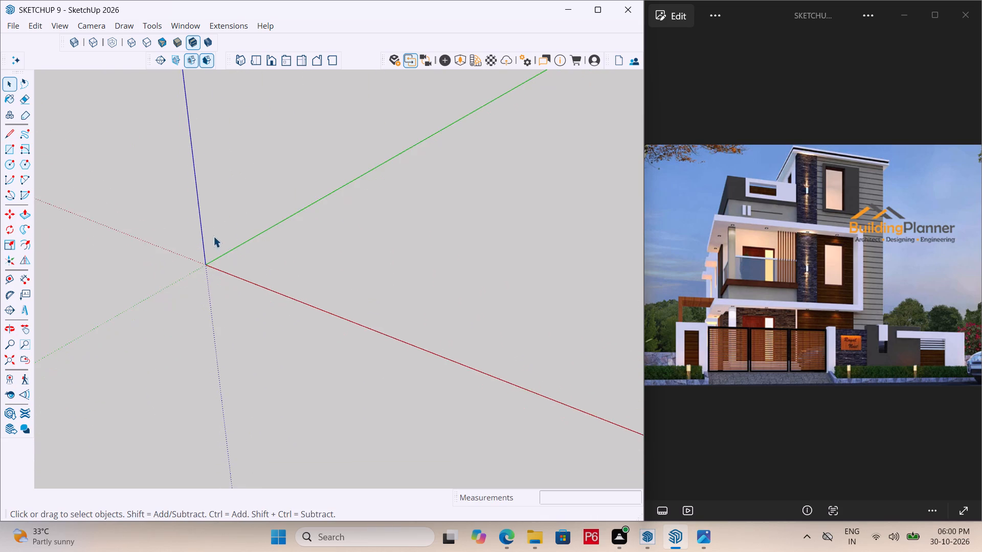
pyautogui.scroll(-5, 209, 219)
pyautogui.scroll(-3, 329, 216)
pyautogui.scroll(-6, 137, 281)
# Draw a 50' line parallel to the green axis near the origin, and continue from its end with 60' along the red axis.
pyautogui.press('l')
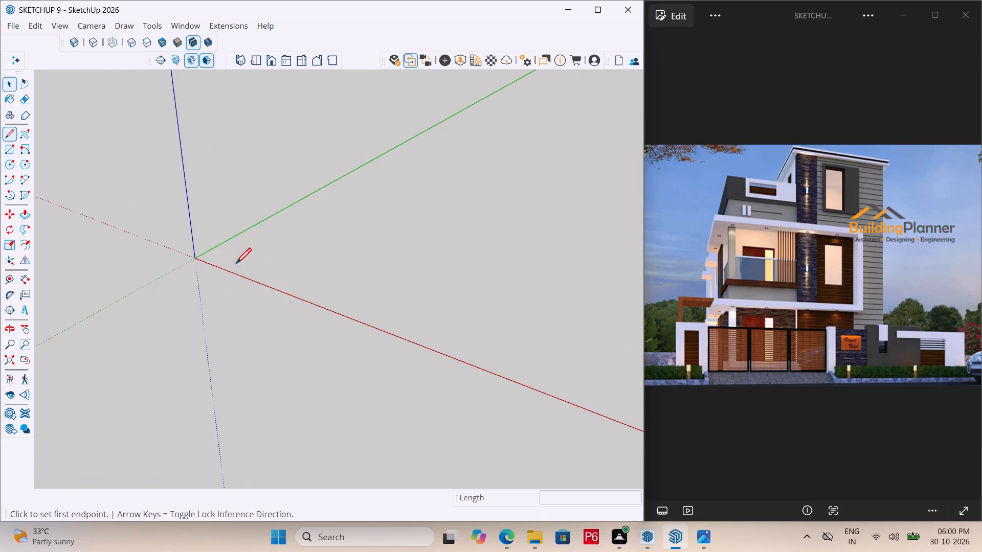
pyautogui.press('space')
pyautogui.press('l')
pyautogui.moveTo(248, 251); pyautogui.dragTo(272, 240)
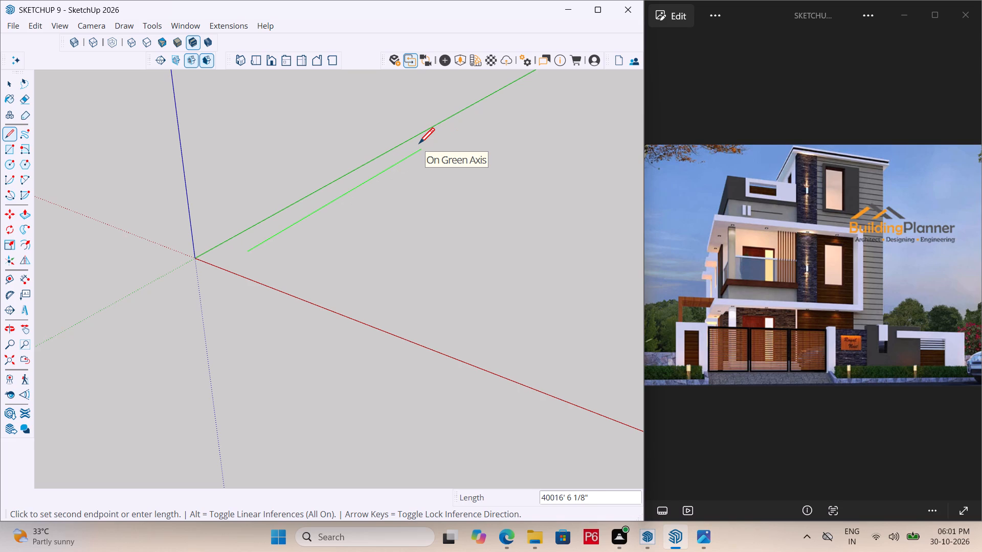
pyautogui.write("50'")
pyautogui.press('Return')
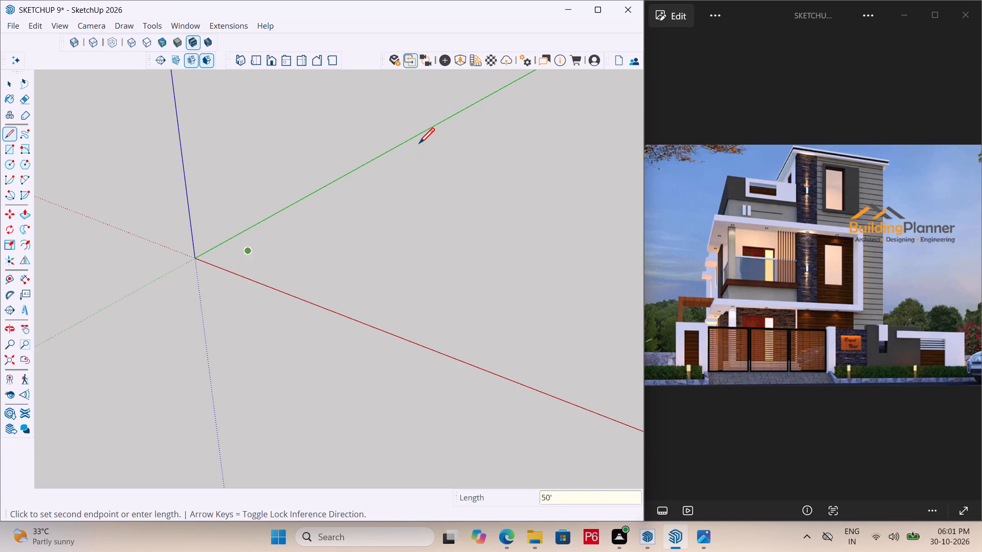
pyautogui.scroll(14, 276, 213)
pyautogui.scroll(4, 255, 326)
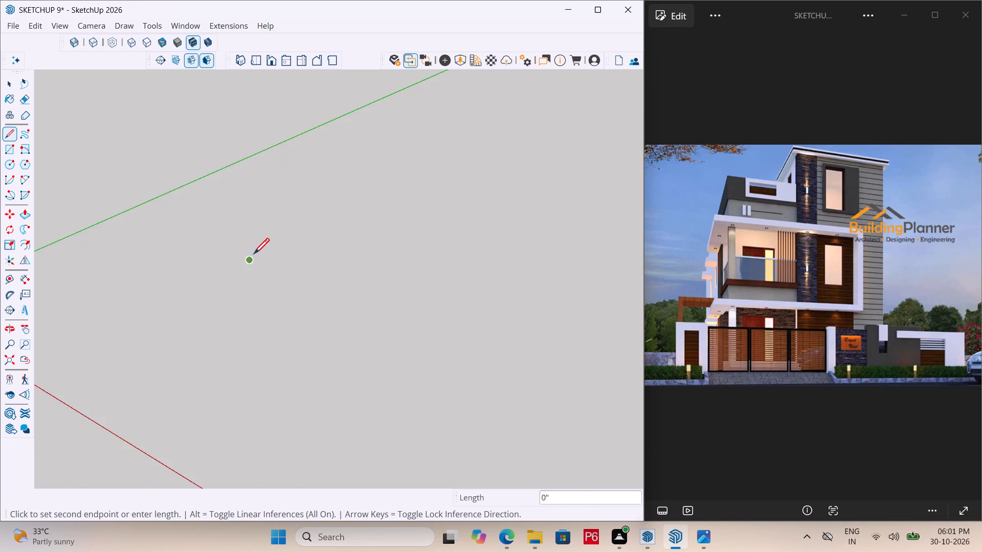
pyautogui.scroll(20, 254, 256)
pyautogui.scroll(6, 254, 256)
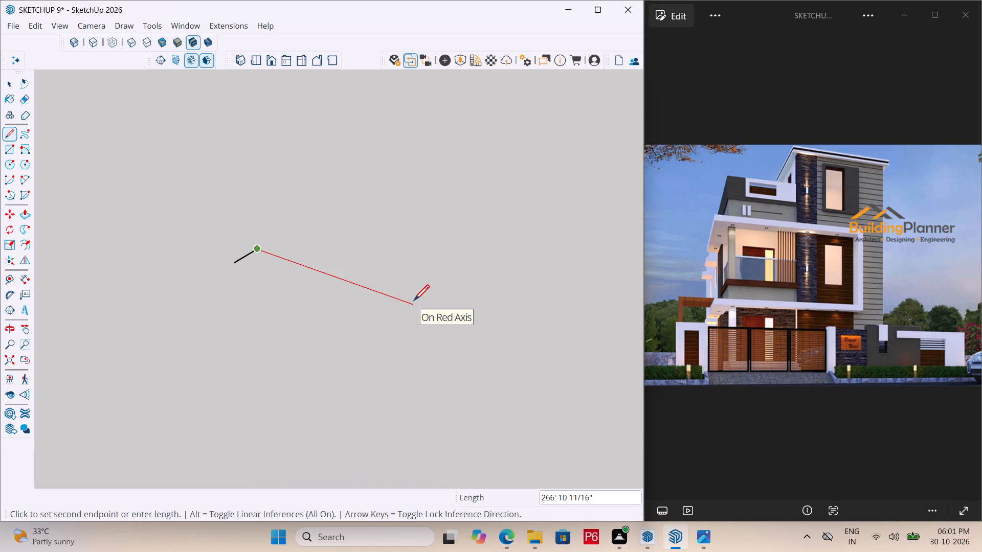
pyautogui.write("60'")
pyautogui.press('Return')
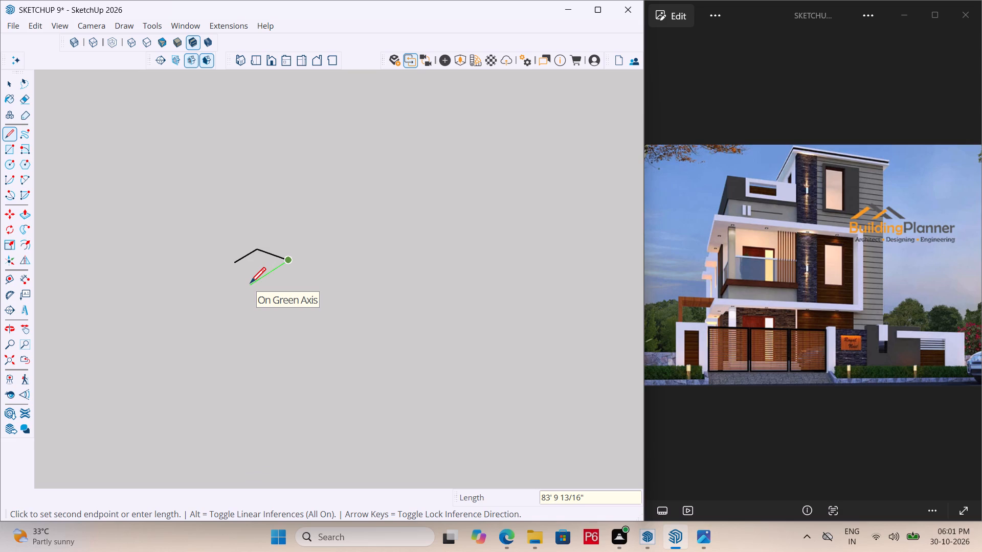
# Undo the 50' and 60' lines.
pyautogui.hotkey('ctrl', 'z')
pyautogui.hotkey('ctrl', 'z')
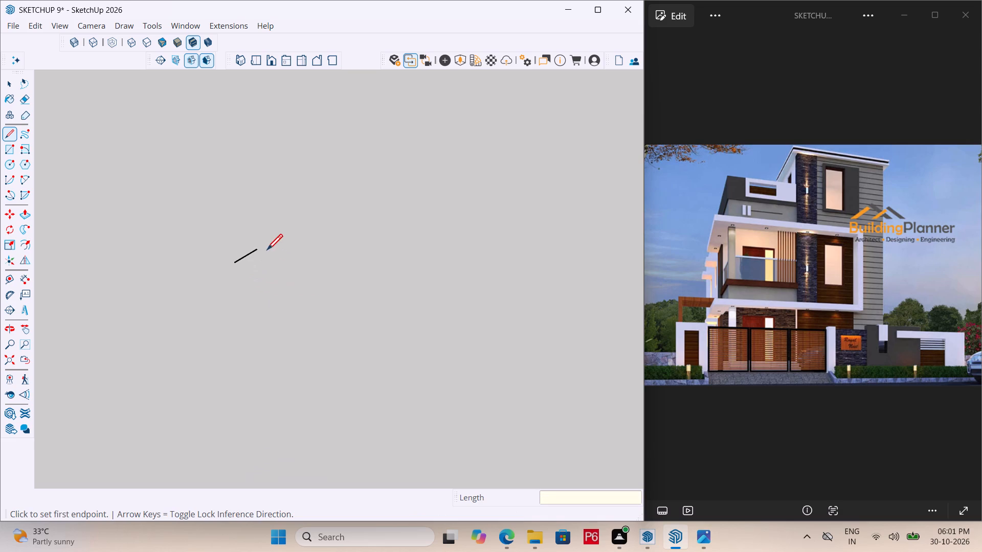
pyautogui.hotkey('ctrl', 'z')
# Draw a closed rectangular outline with the Line tool, 60' along the green axis by 50' along the red axis.
pyautogui.moveTo(181, 288); pyautogui.dragTo(208, 268)
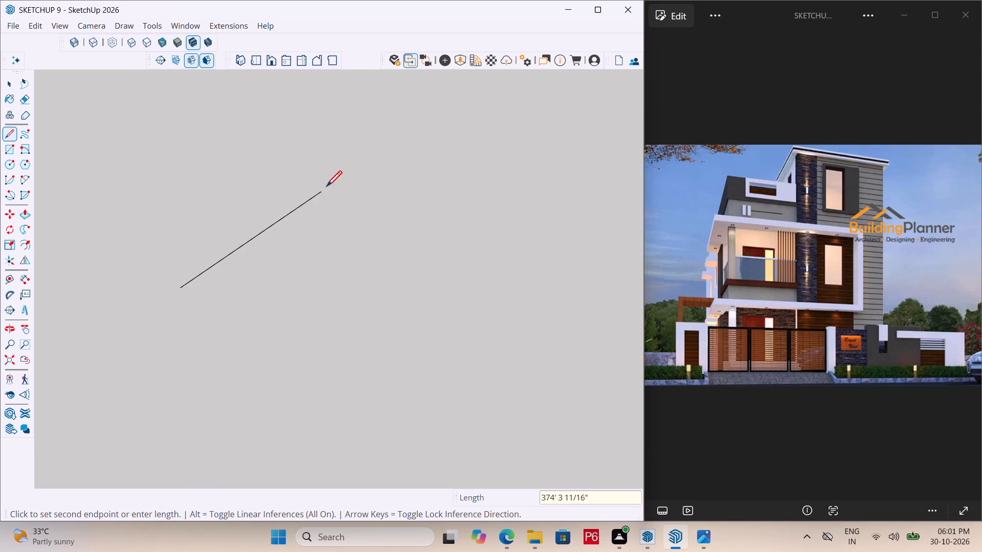
pyautogui.write('50')
pyautogui.press("'")
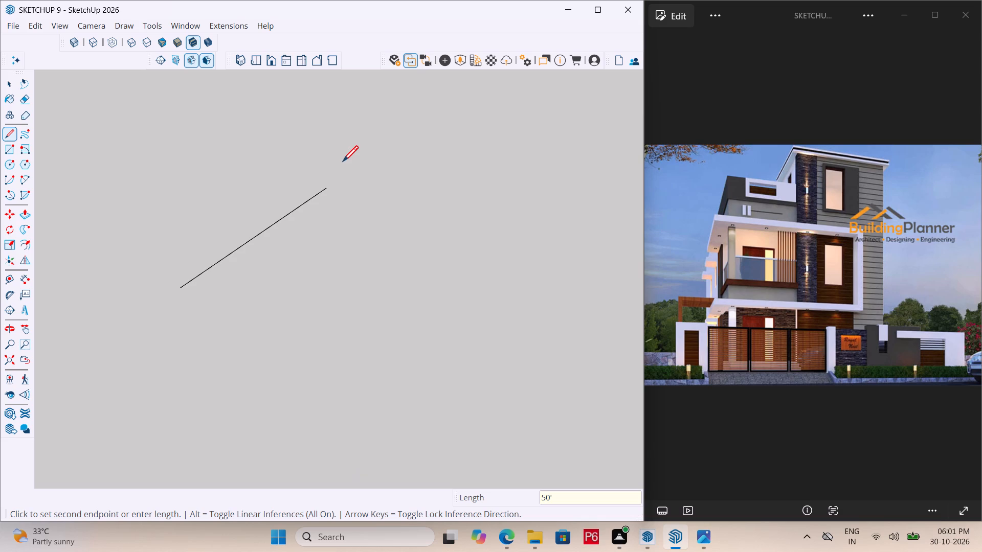
pyautogui.press('Escape')
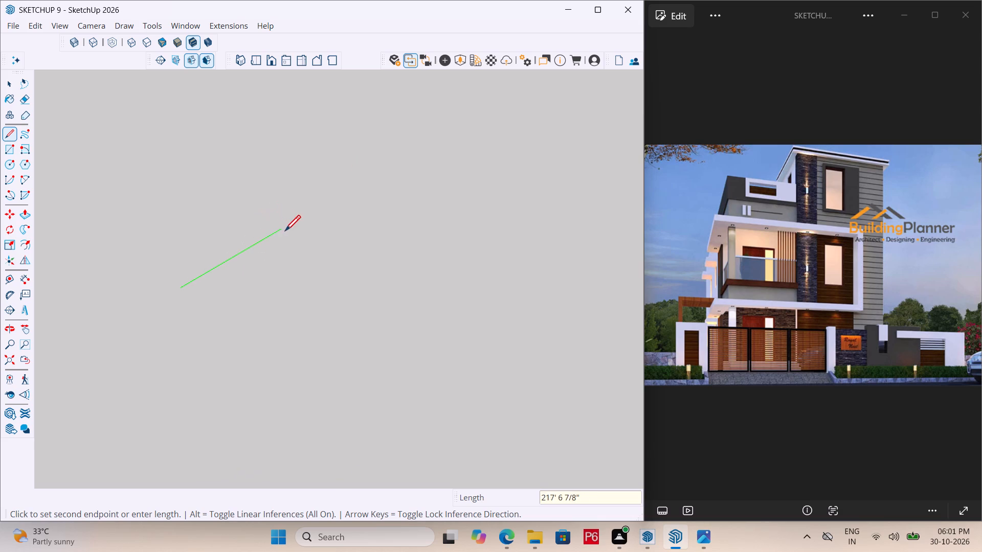
pyautogui.write("60'")
pyautogui.press('Return')
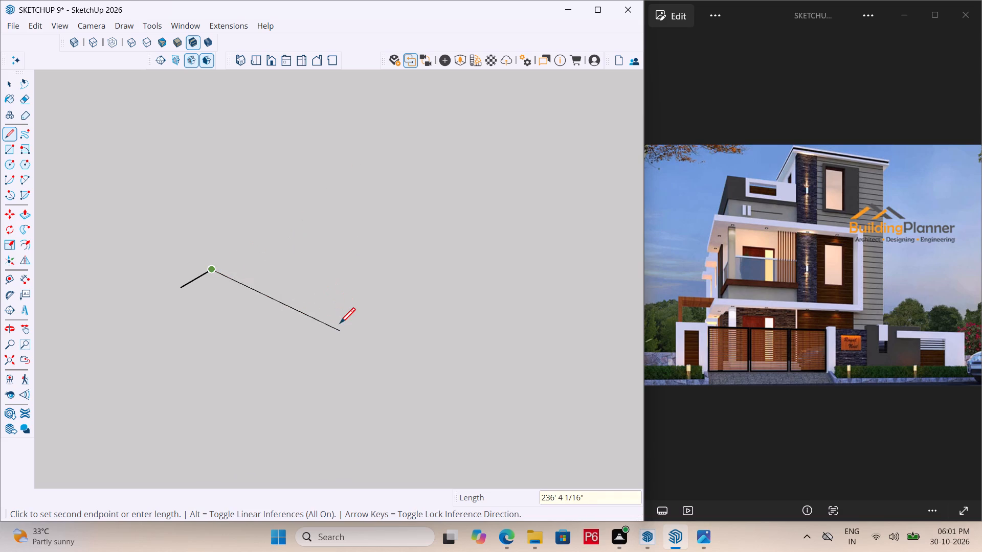
pyautogui.write("50'")
pyautogui.press('Return')
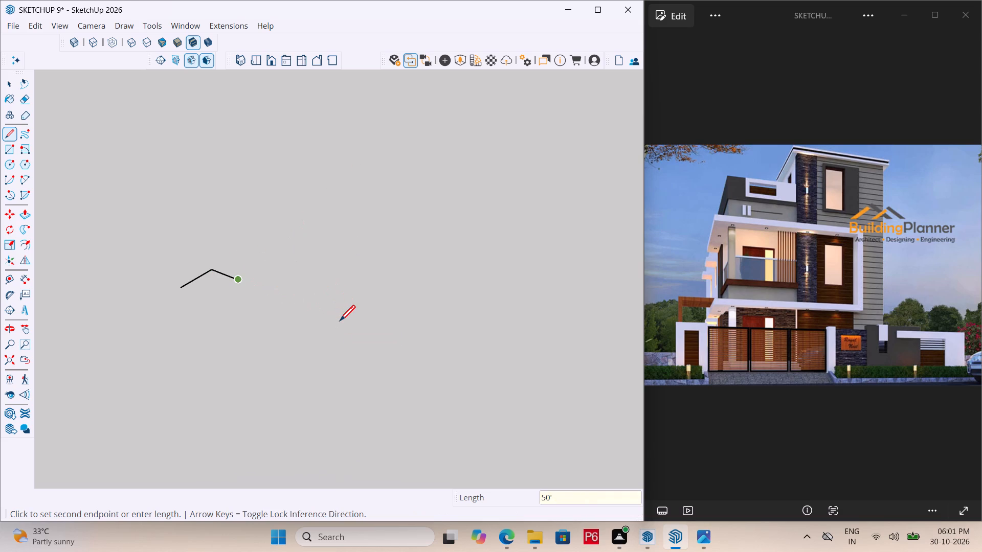
pyautogui.write("60'")
pyautogui.press('Return')
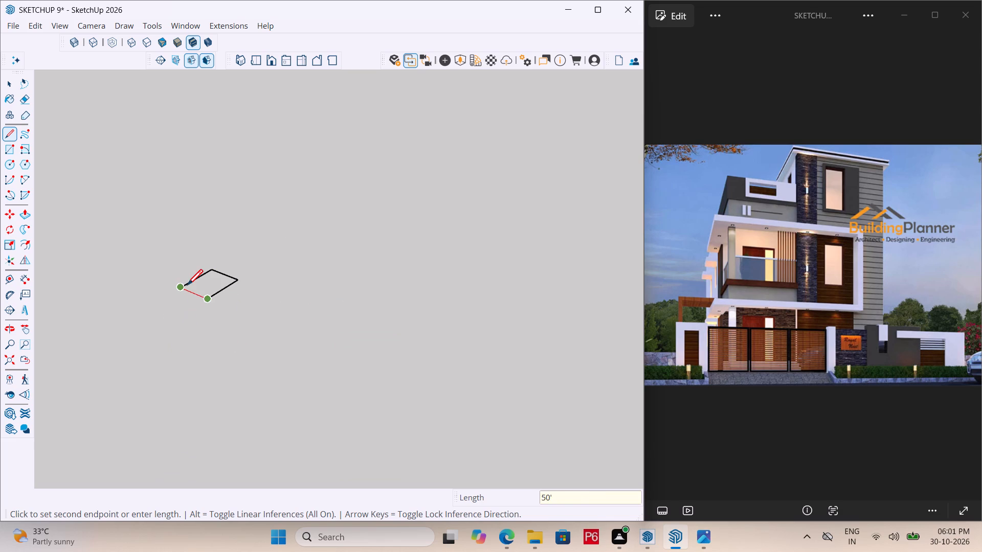
pyautogui.doubleClick(188, 286)
pyautogui.hotkey('ctrl', 'z')
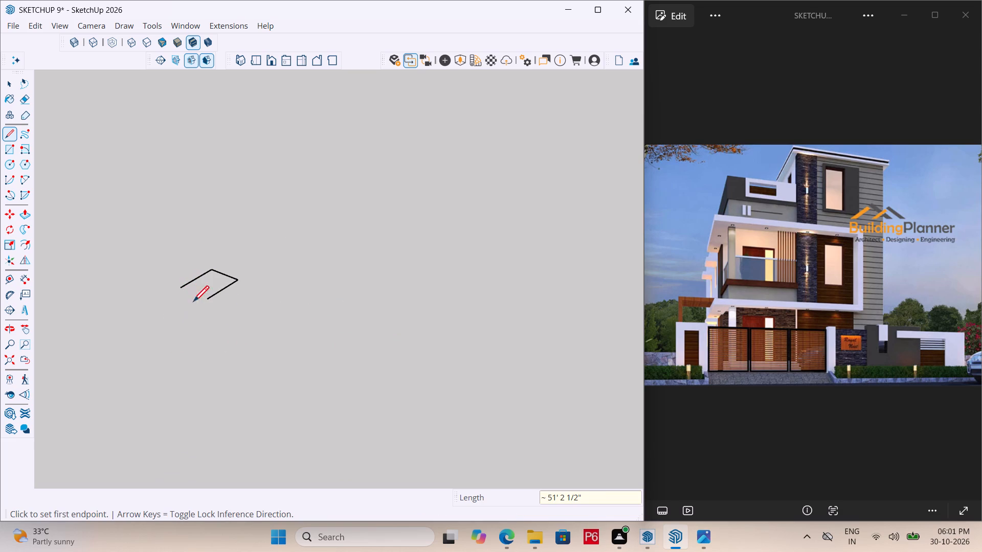
pyautogui.click(209, 299)
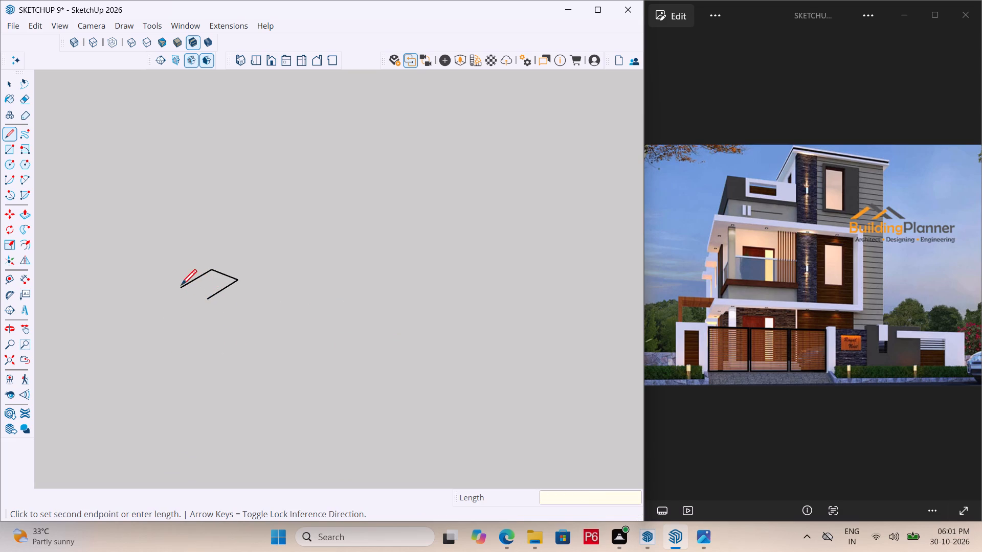
pyautogui.click(184, 285)
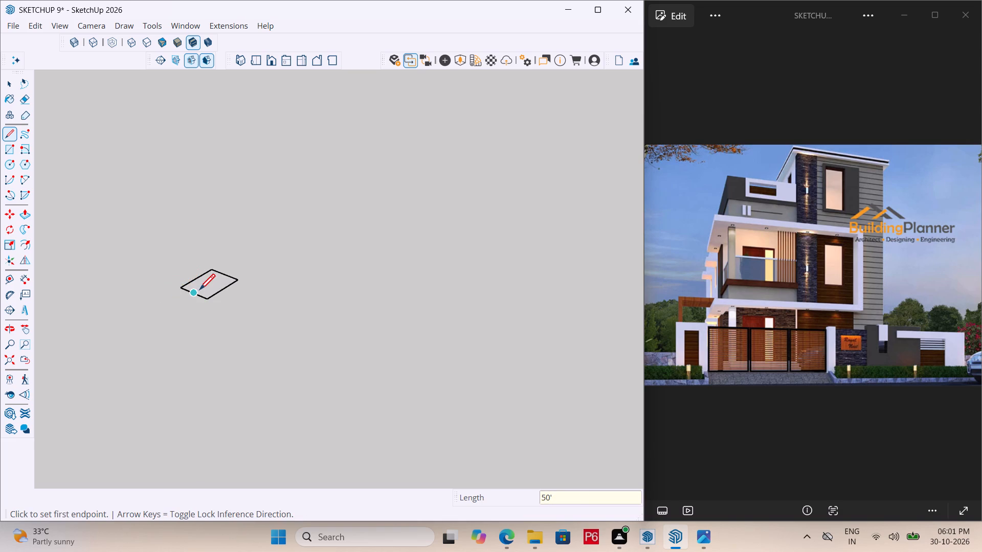
# Save the model with the rectangular outline.
pyautogui.hotkey('ctrl', 's')
pyautogui.hotkey('ctrl', 's')
pyautogui.hotkey('ctrl', 's')
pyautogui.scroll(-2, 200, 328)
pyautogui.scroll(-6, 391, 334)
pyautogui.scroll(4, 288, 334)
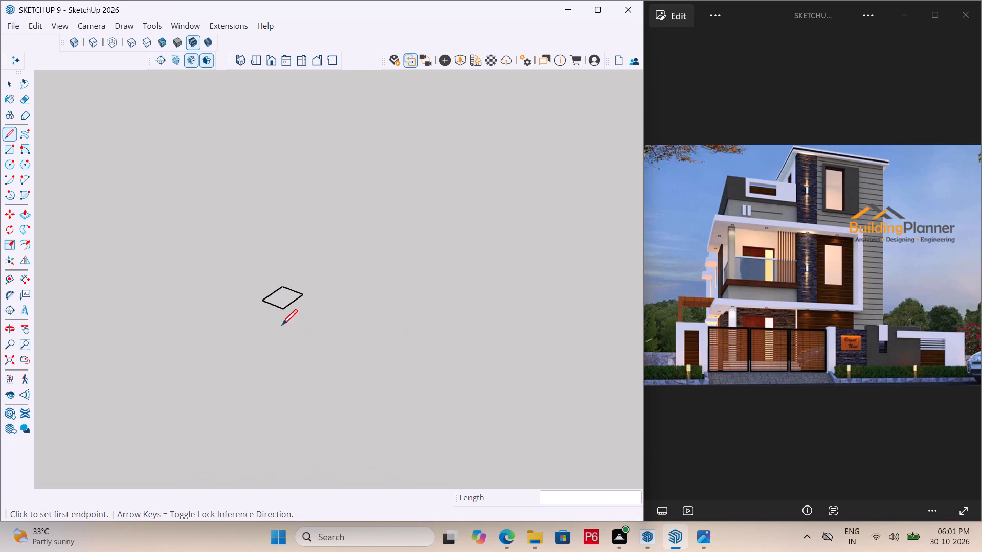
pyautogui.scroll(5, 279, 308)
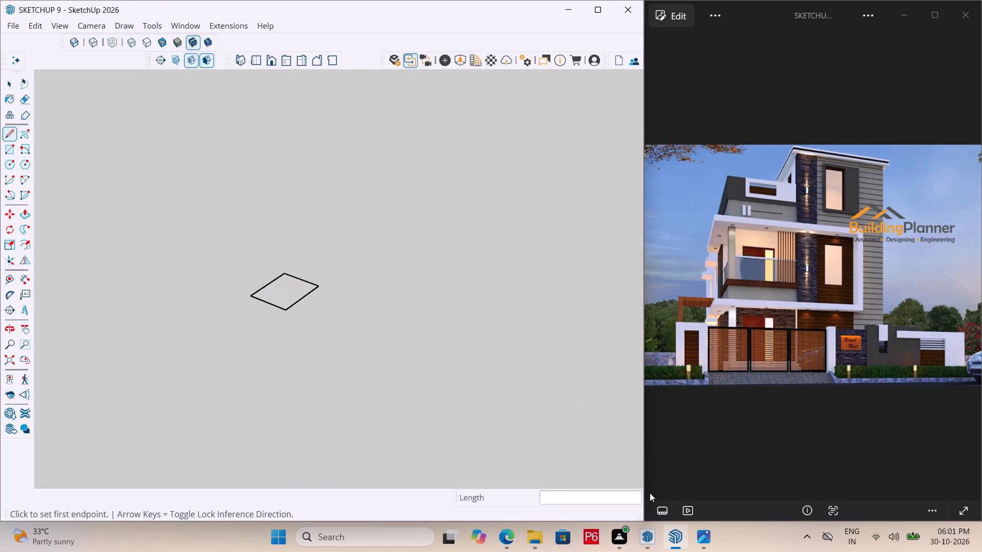
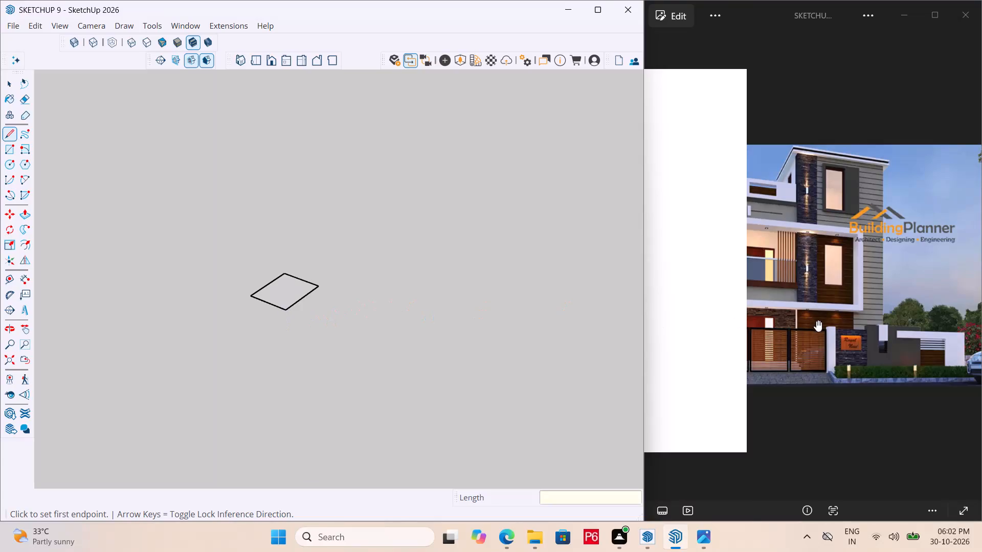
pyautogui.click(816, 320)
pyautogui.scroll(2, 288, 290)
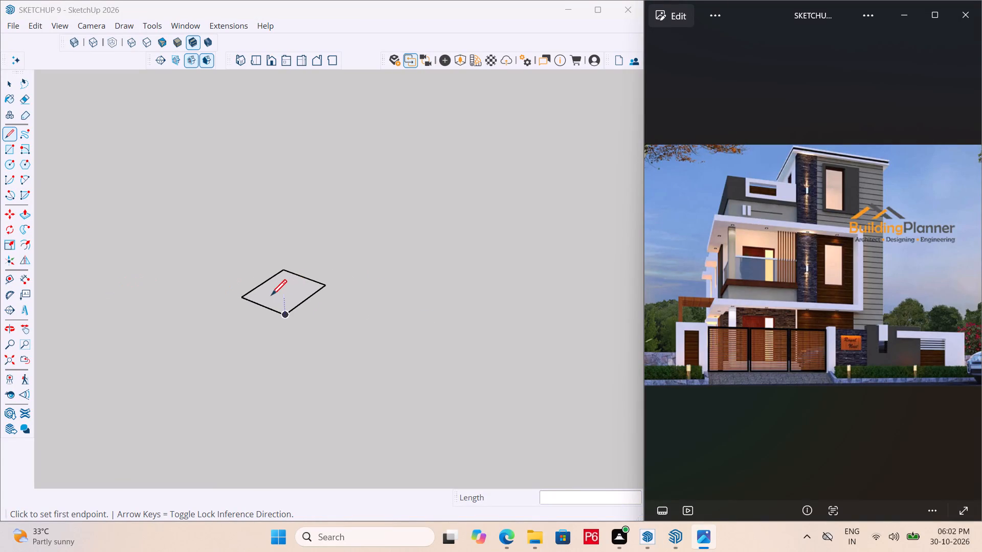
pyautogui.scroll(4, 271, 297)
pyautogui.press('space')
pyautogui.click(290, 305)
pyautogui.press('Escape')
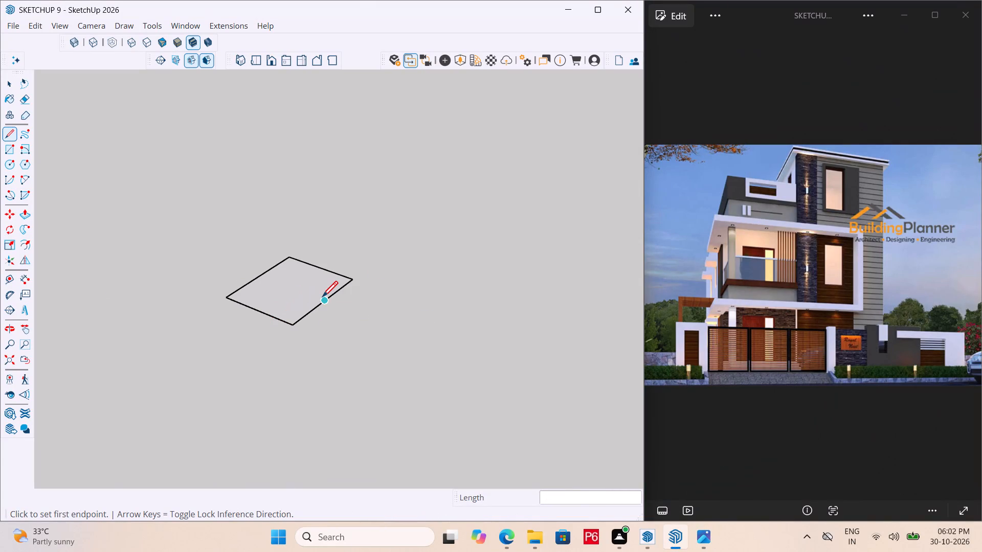
# Save the model.
pyautogui.hotkey('ctrl', 's')
pyautogui.hotkey('ctrl', 's')
pyautogui.hotkey('ctrl', 's')
# Delete the whole rectangular outline that lies away from the origin.
pyautogui.keyDown('ctrl'); pyautogui.scroll(-5, 283, 311); pyautogui.keyUp('ctrl')
pyautogui.scroll(-10, 305, 297)
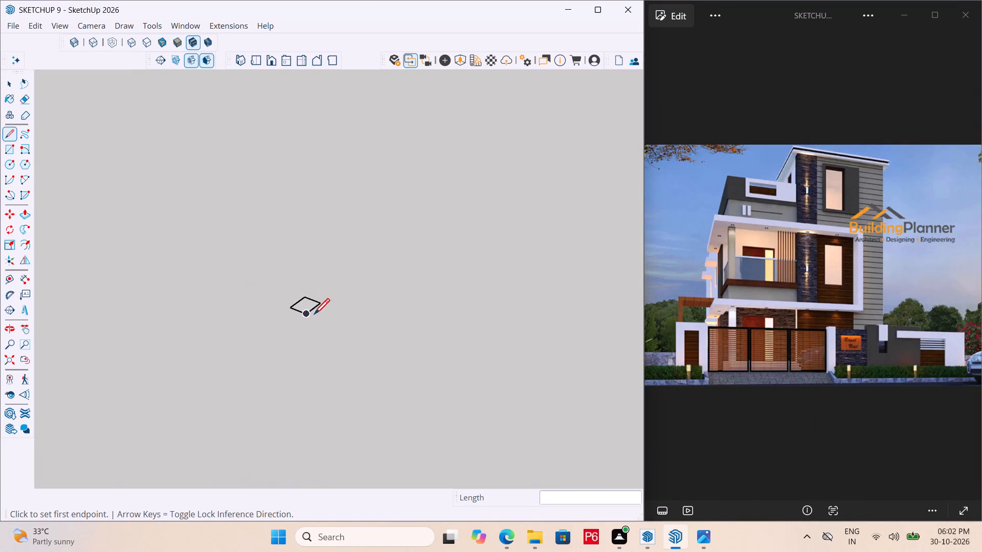
pyautogui.scroll(-13, 314, 316)
pyautogui.scroll(-6, 262, 297)
pyautogui.scroll(-6, 322, 290)
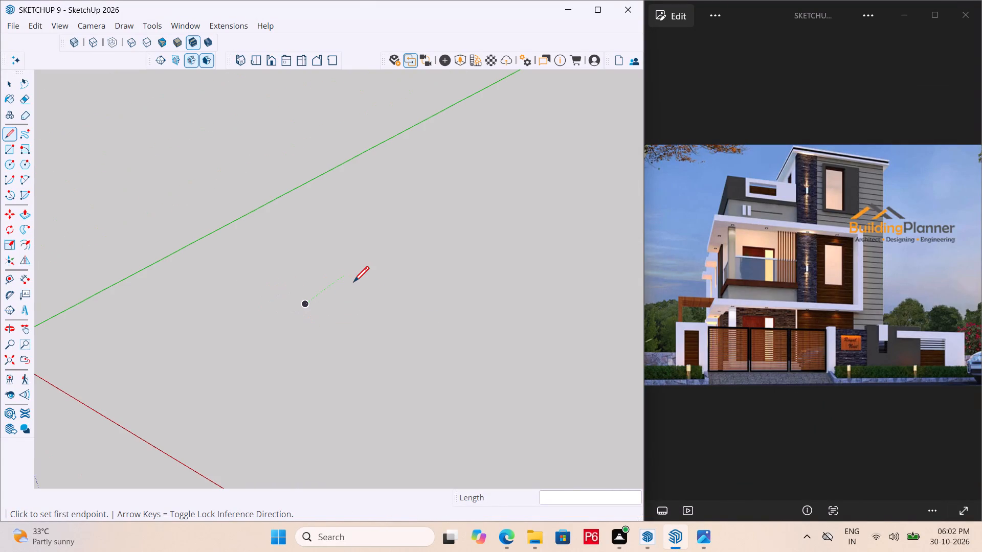
pyautogui.press('space')
pyautogui.press('Escape')
pyautogui.moveTo(272, 290); pyautogui.dragTo(322, 309)
pyautogui.moveTo(331, 315); pyautogui.dragTo(345, 325)
pyautogui.moveTo(267, 288); pyautogui.dragTo(274, 288)
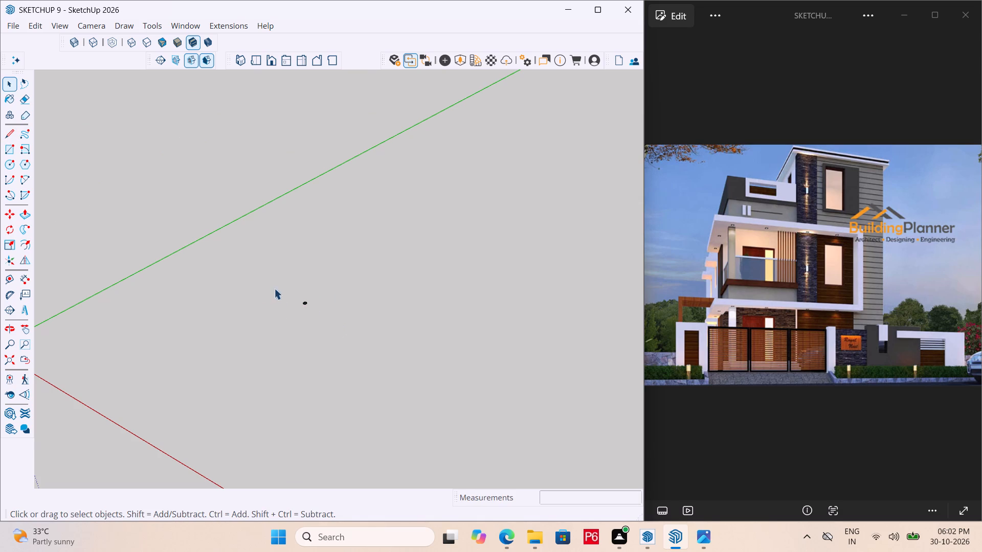
pyautogui.moveTo(274, 288); pyautogui.dragTo(346, 340)
pyautogui.press('Delete')
# Draw a 60' line parallel to the green axis with the Line tool, starting close to the origin.
pyautogui.scroll(6, 61, 323)
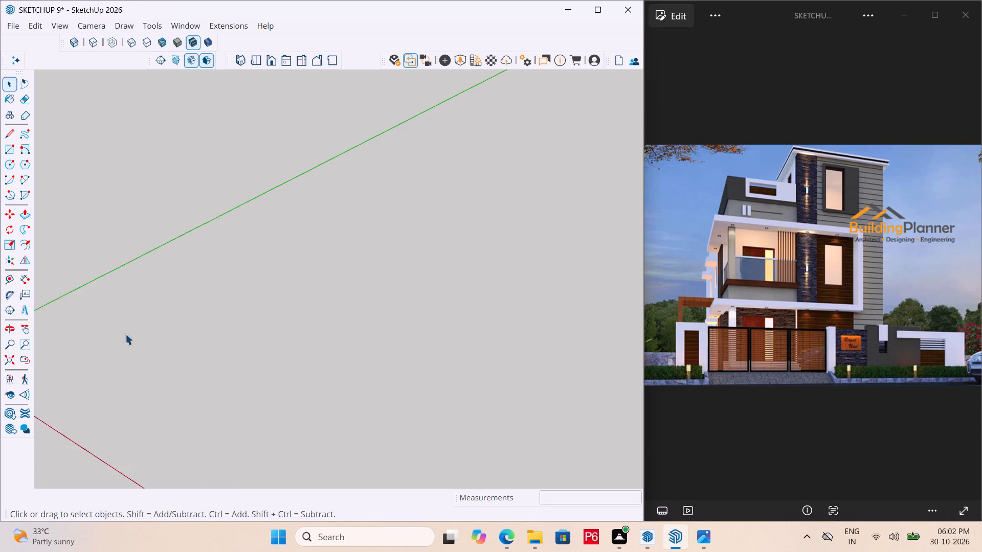
pyautogui.scroll(1, 125, 334)
pyautogui.scroll(-5, 465, 311)
pyautogui.scroll(20, 32, 330)
pyautogui.scroll(4, 32, 330)
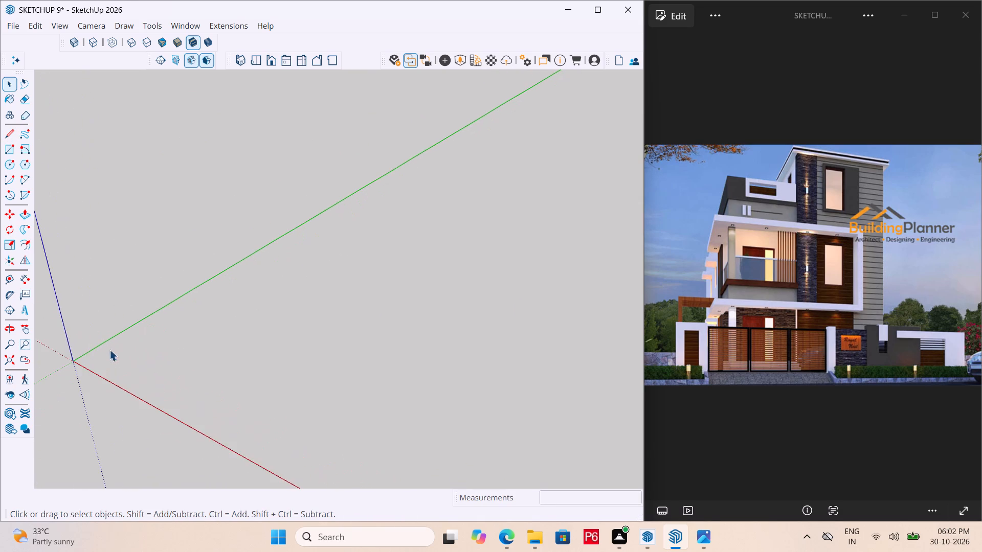
pyautogui.scroll(6, 109, 350)
pyautogui.scroll(20, 54, 324)
pyautogui.scroll(13, 54, 324)
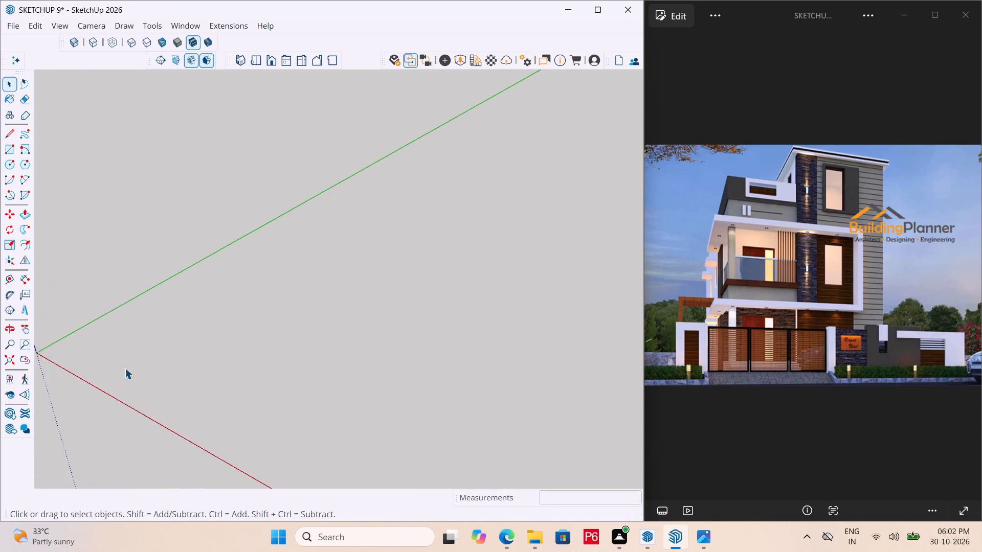
pyautogui.scroll(6, 125, 368)
pyautogui.scroll(-6, 523, 334)
pyautogui.scroll(16, 70, 365)
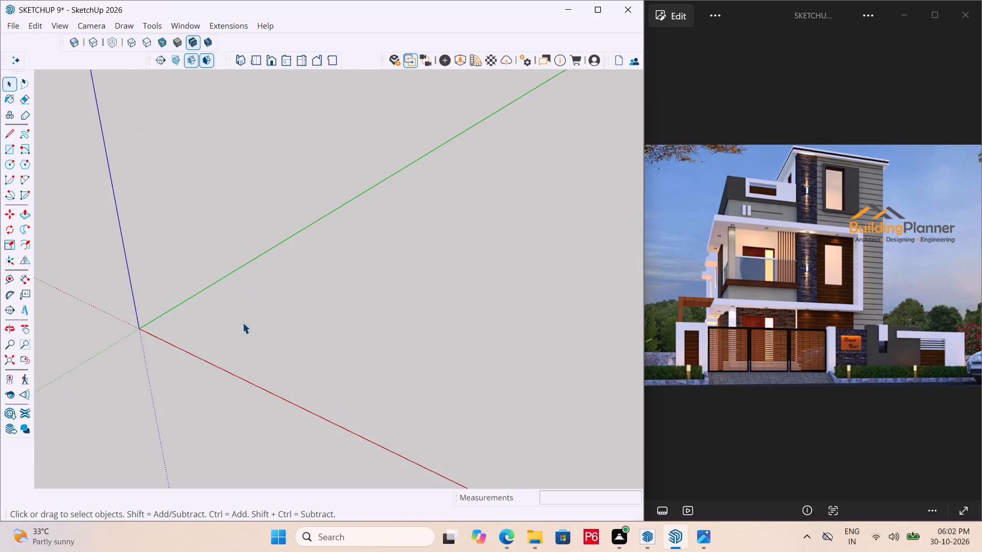
pyautogui.press('l')
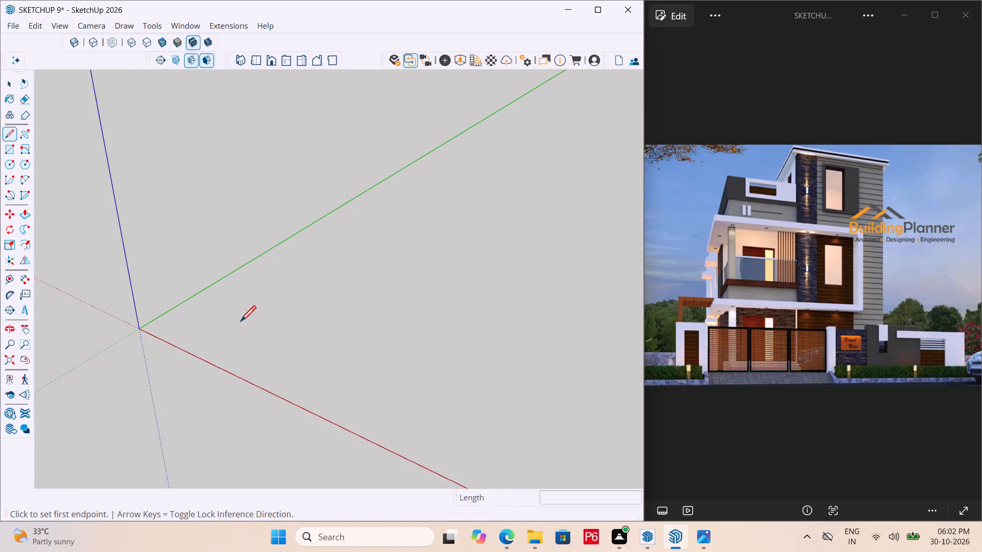
pyautogui.moveTo(189, 331); pyautogui.dragTo(196, 326)
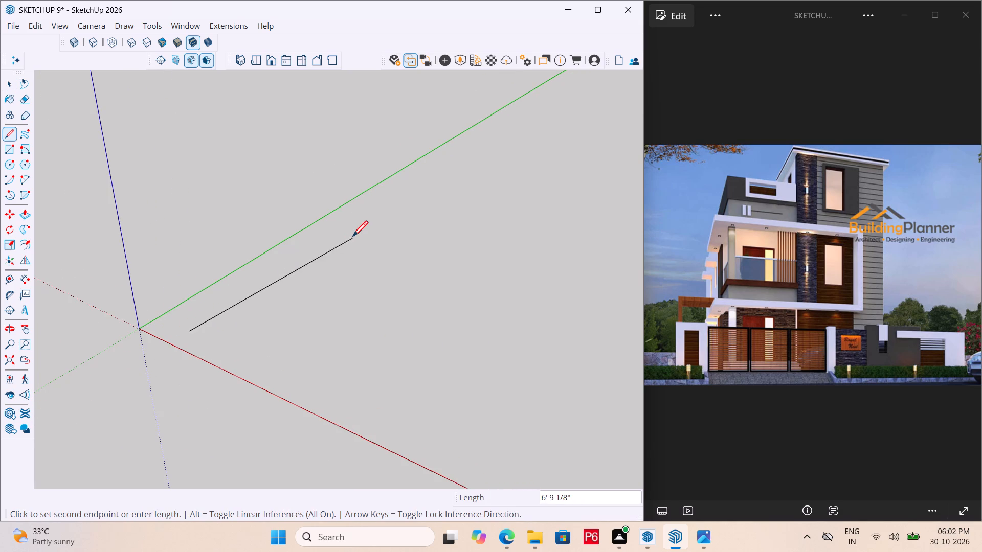
pyautogui.write("60'")
pyautogui.press('Return')
# Continue the outline 50' along the red axis and 60' back along the green axis, and close it at the starting point.
pyautogui.scroll(-6, 0, 426)
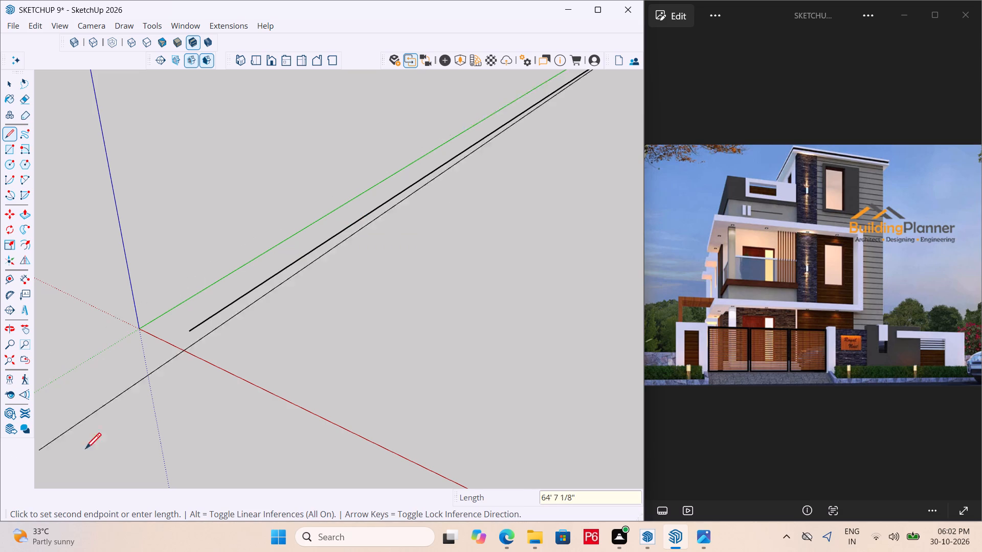
pyautogui.scroll(-12, 171, 451)
pyautogui.scroll(-5, 233, 277)
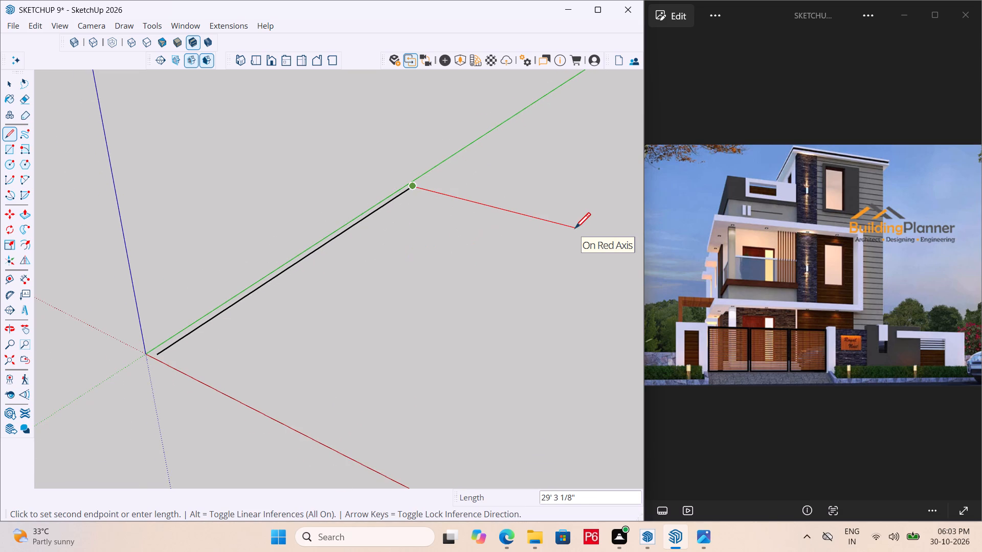
pyautogui.scroll(-5, 423, 264)
pyautogui.scroll(-6, 202, 263)
pyautogui.scroll(5, 473, 269)
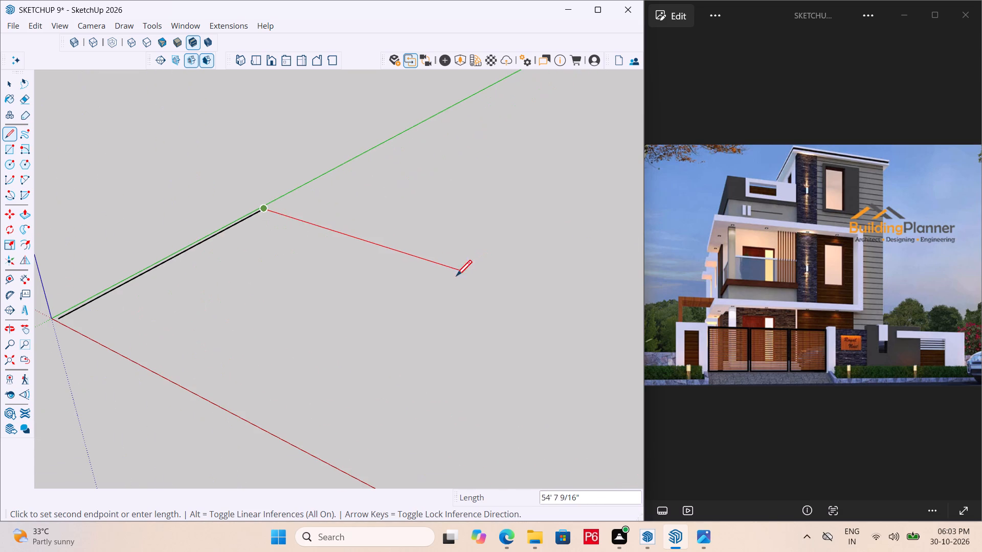
pyautogui.write("50'")
pyautogui.press('Return')
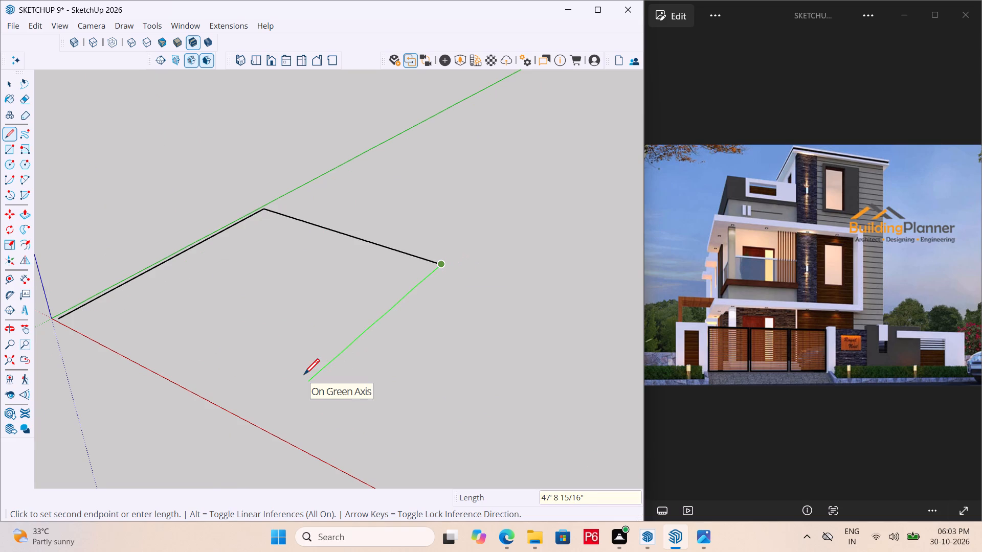
pyautogui.write("60'")
pyautogui.press('Return')
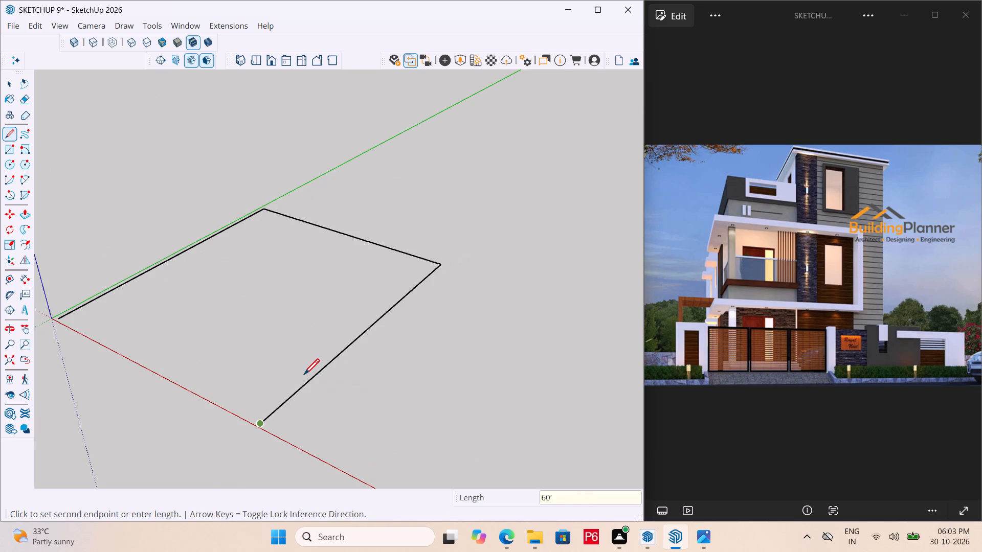
pyautogui.click(56, 320)
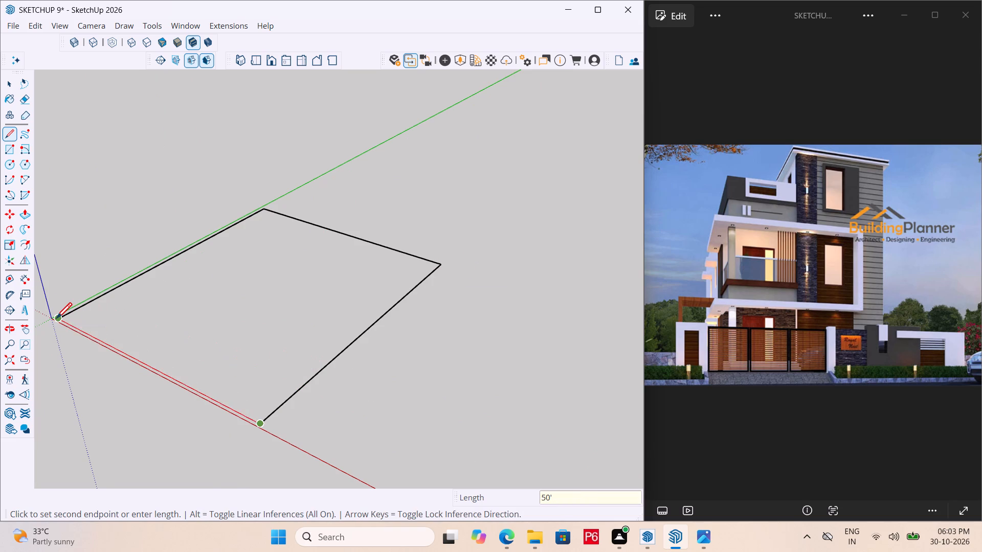
# Save the model with the new outline near the origin.
pyautogui.hotkey('ctrl', 's')
pyautogui.hotkey('ctrl', 's')
pyautogui.hotkey('ctrl', 's')
pyautogui.hotkey('ctrl', 's')
pyautogui.hotkey('ctrl', 's')
pyautogui.hotkey('ctrl', 's')
# Group the rectangular base face together with its edges.
pyautogui.press('space')
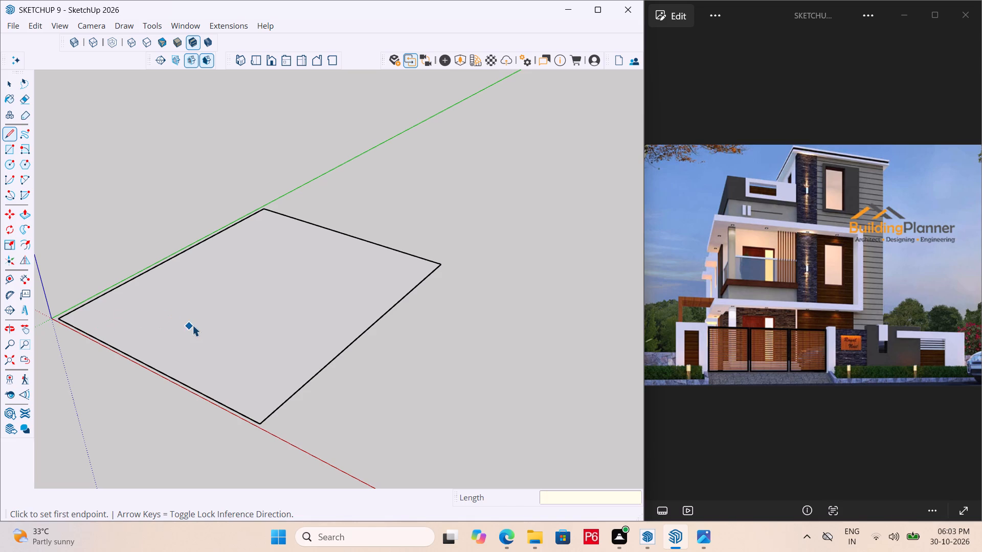
pyautogui.tripleClick(192, 325)
pyautogui.rightClick(192, 325)
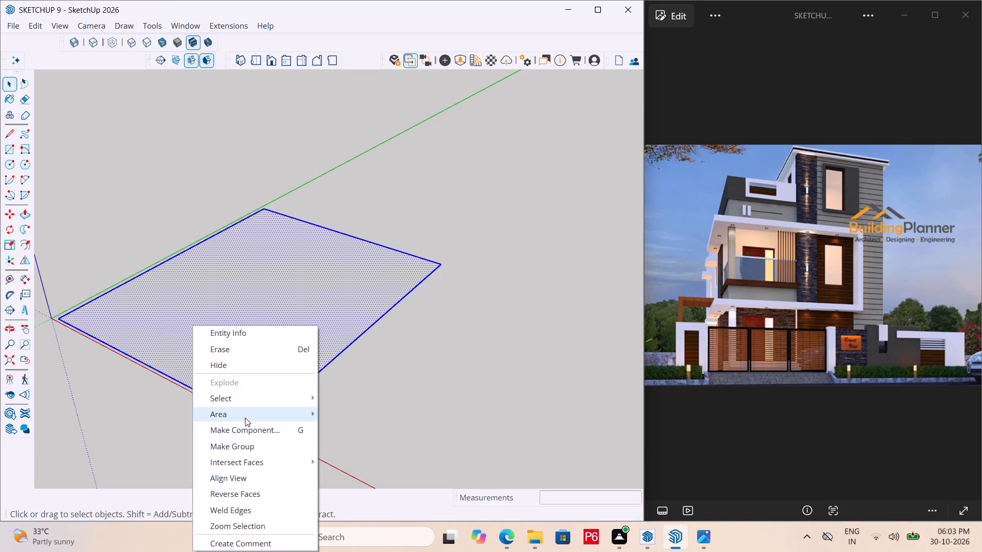
pyautogui.click(245, 445)
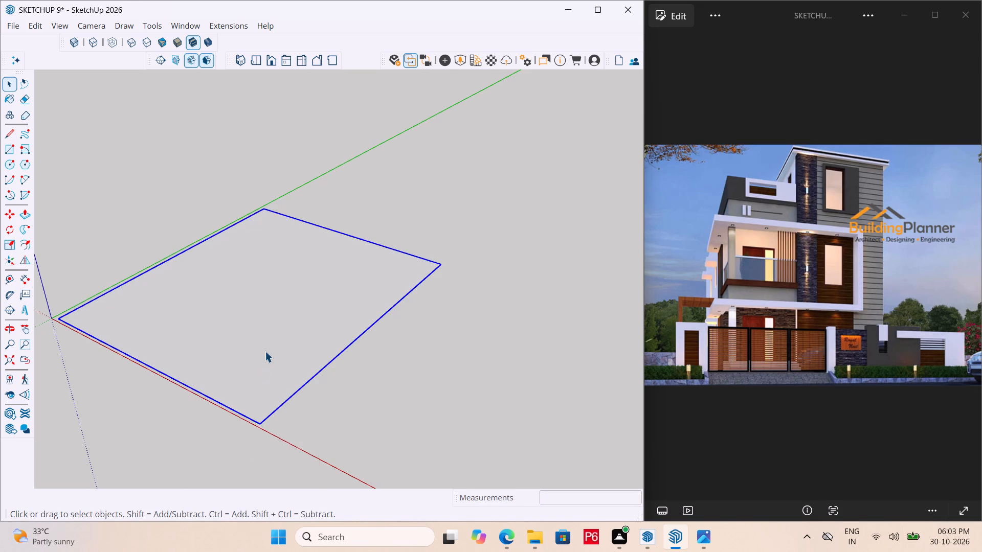
# Open the base group, push/pull its face up 1'6" into a slab, and leave the group.
pyautogui.click(265, 351)
pyautogui.press('space')
pyautogui.doubleClick(293, 314)
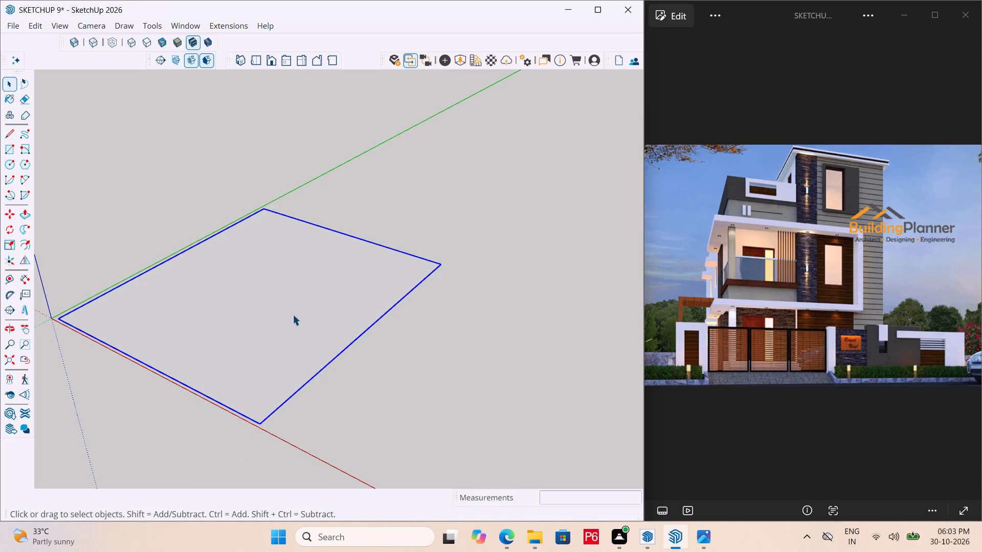
pyautogui.click(296, 311)
pyautogui.press('p')
pyautogui.click(296, 311)
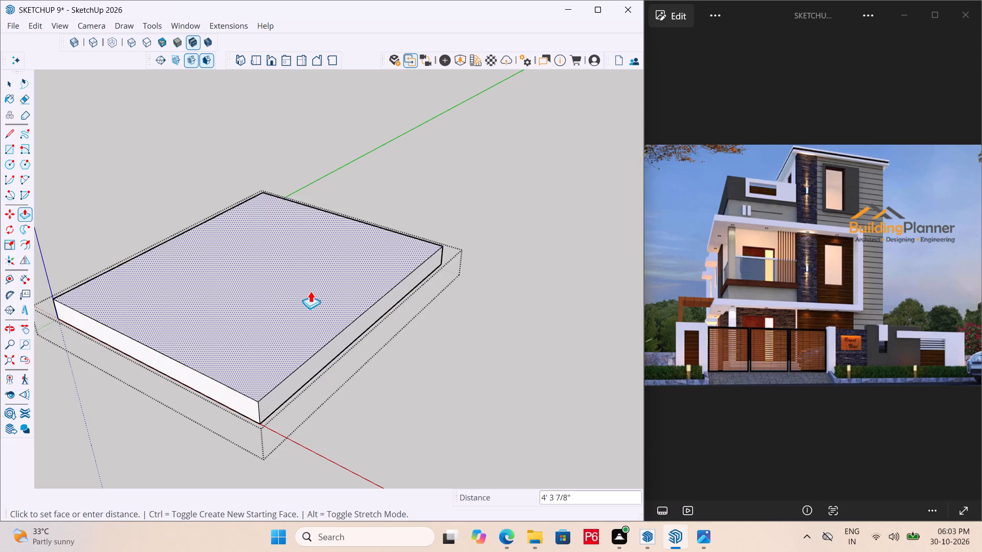
pyautogui.write('6"')
pyautogui.press('BackSpace')
pyautogui.press('BackSpace')
pyautogui.write('1\'6"')
pyautogui.press('Return')
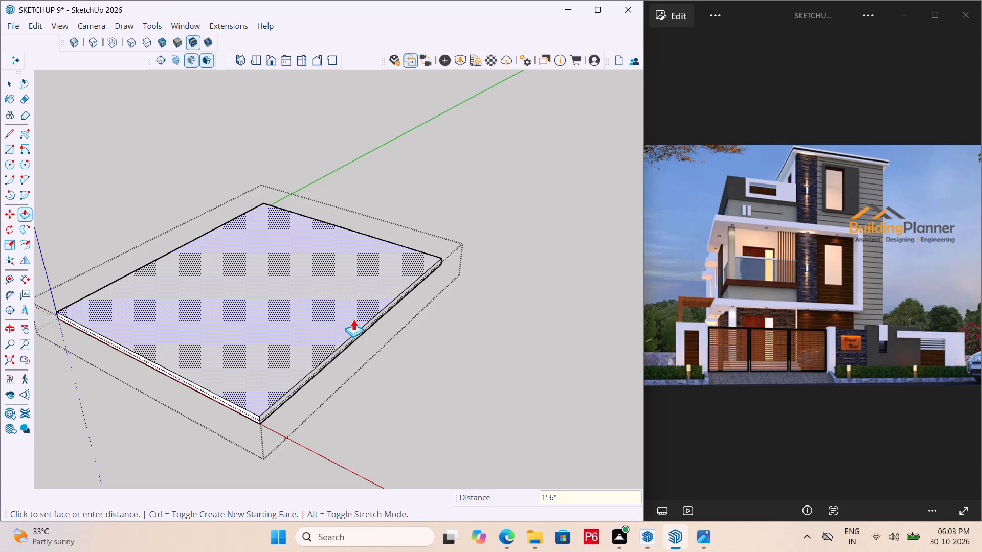
pyautogui.scroll(-1, 353, 319)
pyautogui.moveTo(276, 377); pyautogui.dragTo(554, 367, button='middle')
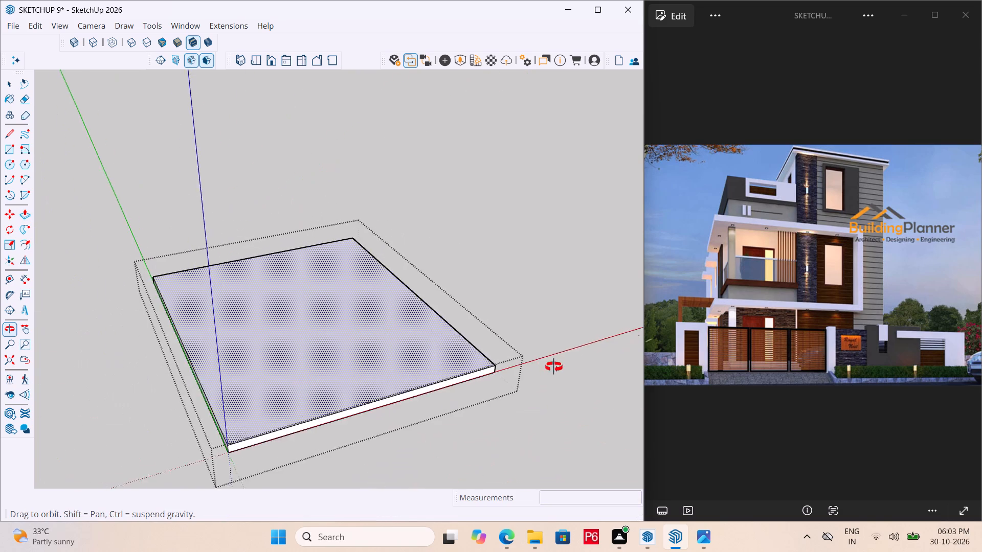
pyautogui.moveTo(554, 367); pyautogui.dragTo(547, 390, button='middle')
pyautogui.scroll(-3, 502, 328)
pyautogui.moveTo(340, 392); pyautogui.dragTo(325, 401, button='middle')
pyautogui.press('space')
pyautogui.click(503, 296)
# Draw a 50' by 60' rectangle over the slab's top face, from corner to opposite corner.
pyautogui.moveTo(276, 389); pyautogui.dragTo(271, 393, button='middle')
pyautogui.press('r')
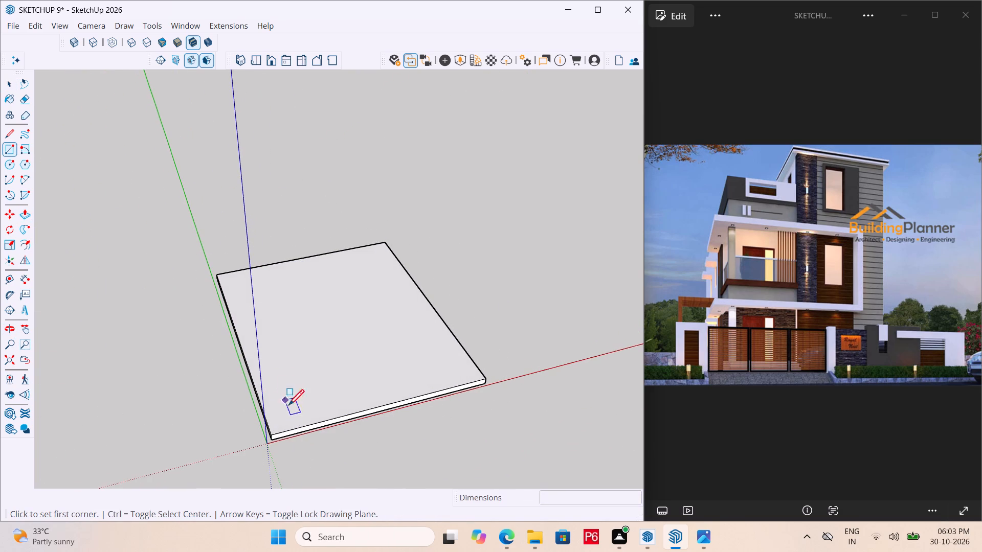
pyautogui.click(272, 439)
pyautogui.click(388, 241)
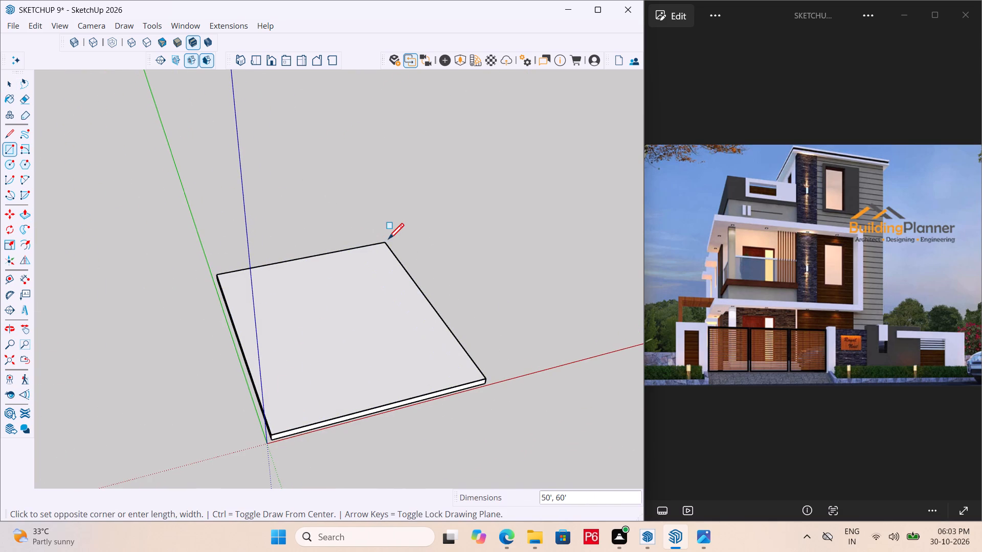
# Group the rectangle on top of the slab together with its edges.
pyautogui.press('space')
pyautogui.click(333, 299)
pyautogui.doubleClick(333, 299)
pyautogui.rightClick(334, 299)
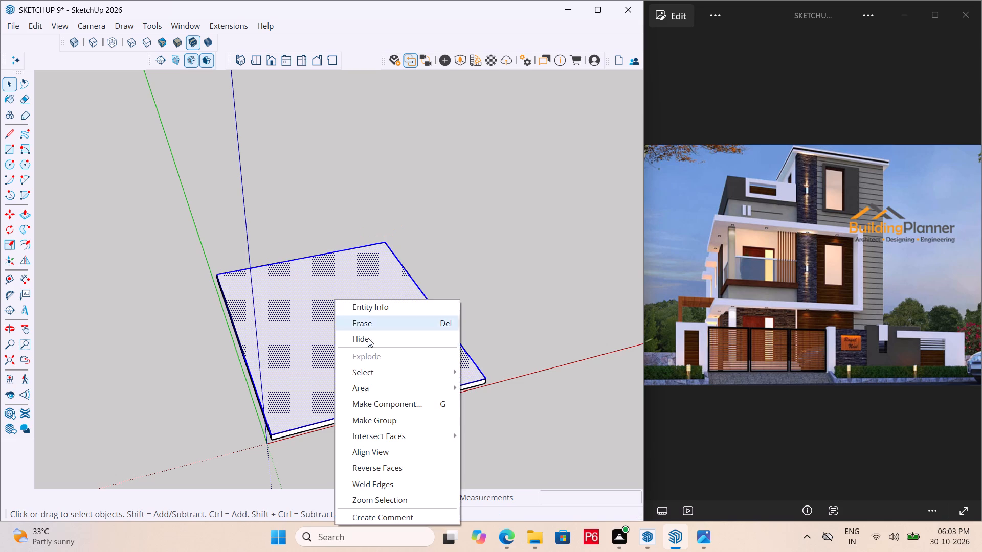
pyautogui.click(381, 420)
# Open the top rectangle's group and place guides 9" inside the two edges farthest from the green and red axes.
pyautogui.press('space')
pyautogui.tripleClick(335, 336)
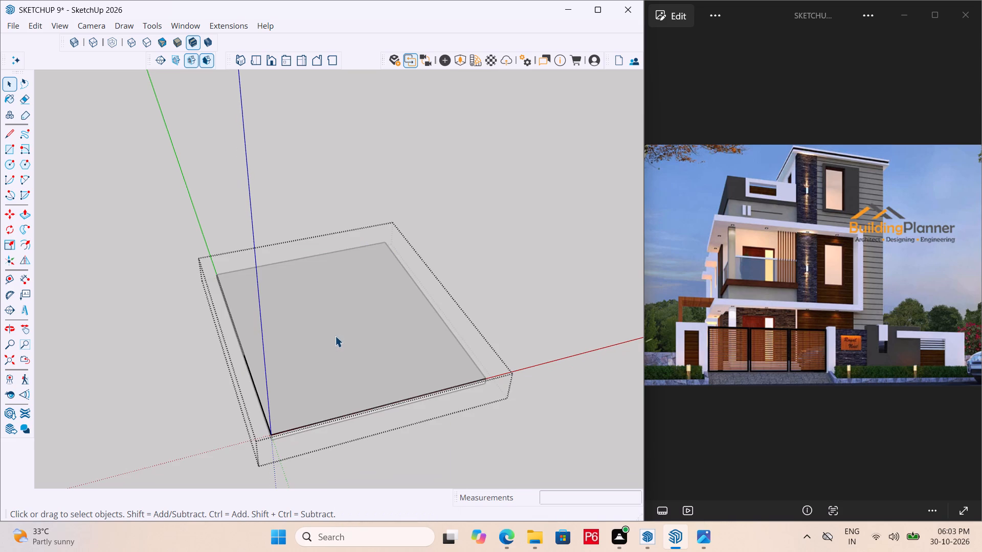
pyautogui.scroll(2, 274, 329)
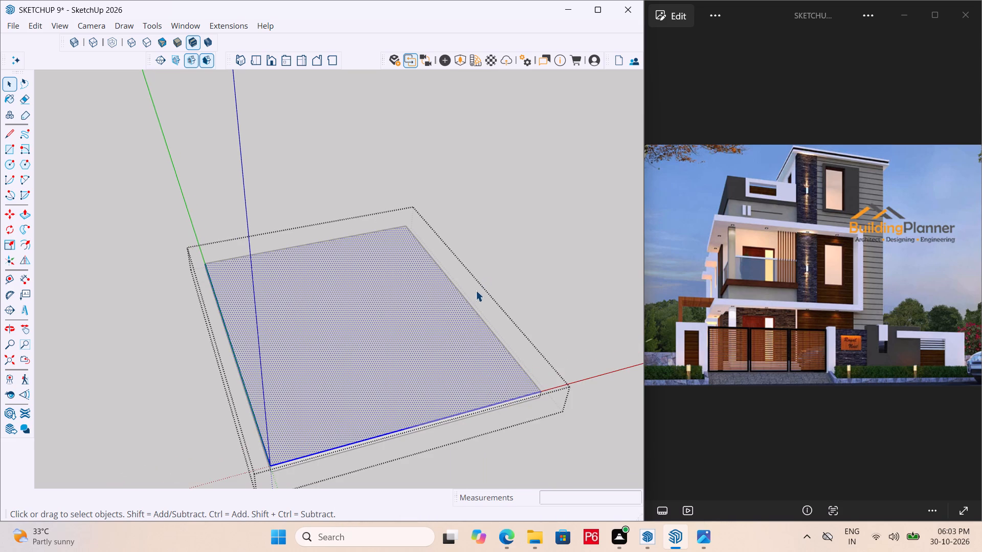
pyautogui.press('t')
pyautogui.click(468, 301)
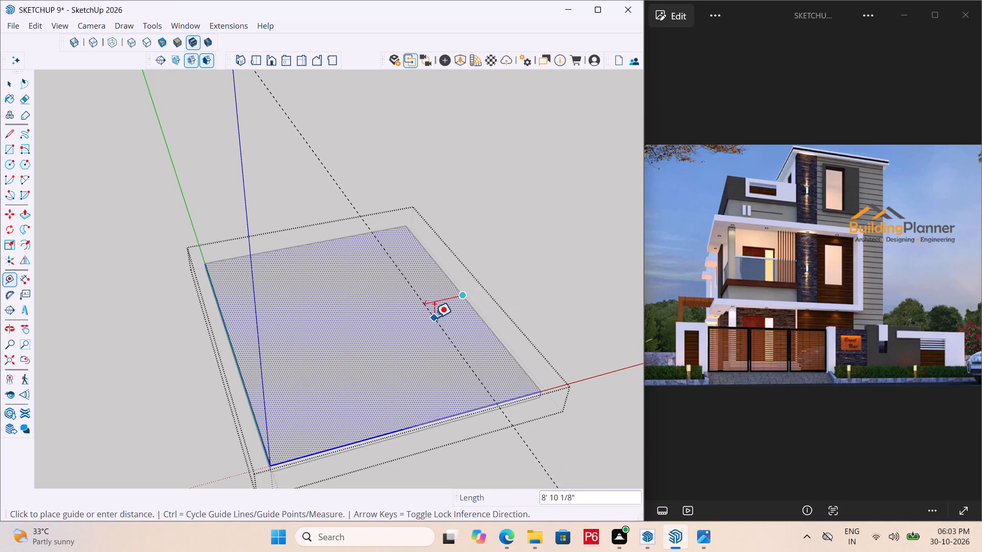
pyautogui.write('9"')
pyautogui.press('Return')
pyautogui.click(321, 242)
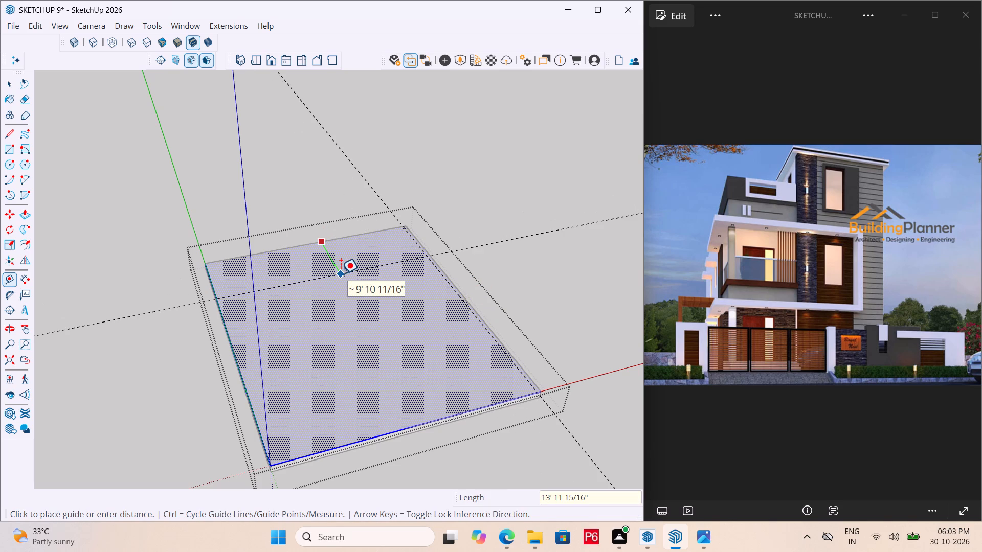
pyautogui.write('9"')
pyautogui.press('Return')
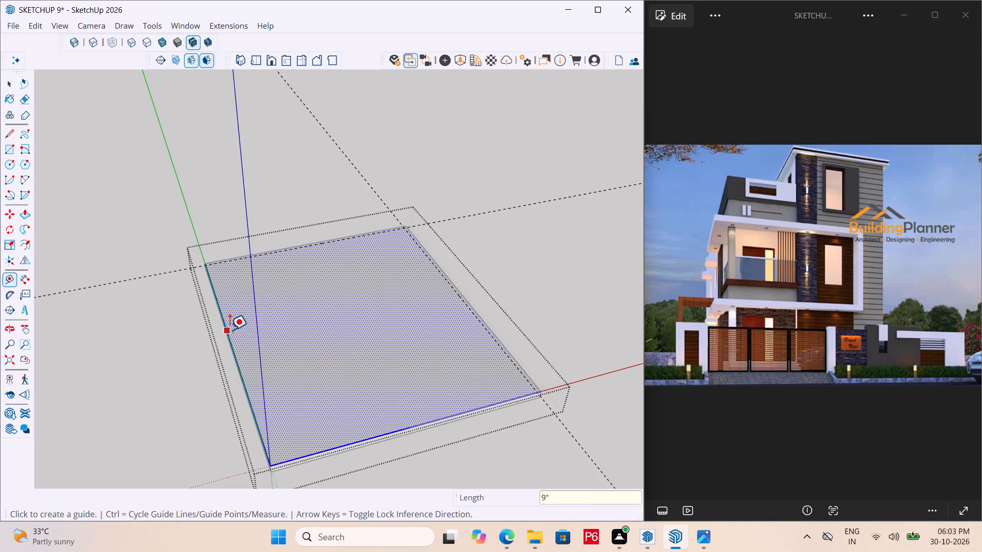
# Place guides 9" inside the rectangle's remaining edges, along the green and red axes, and save the model.
pyautogui.click(230, 330)
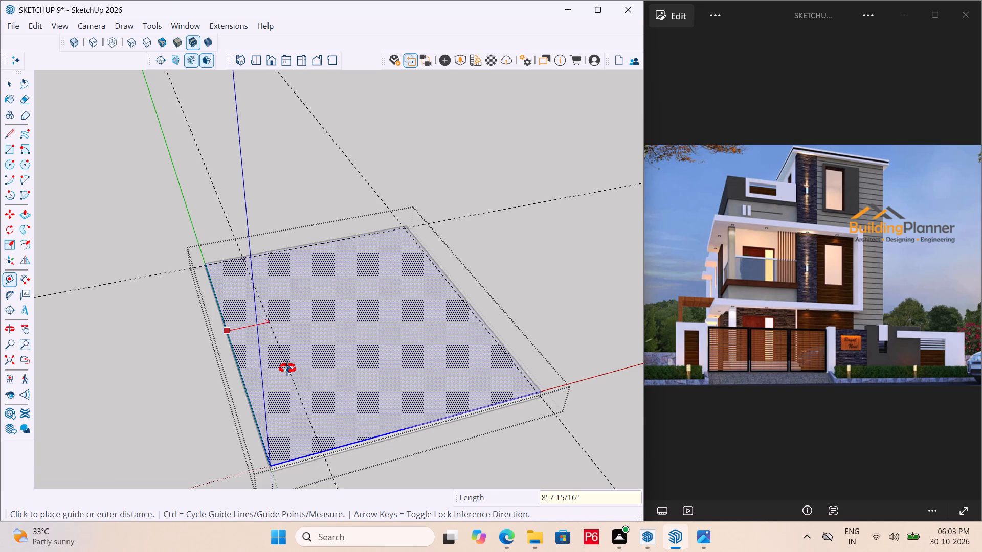
pyautogui.moveTo(287, 369); pyautogui.dragTo(163, 351, button='middle')
pyautogui.write('9"')
pyautogui.press('Return')
pyautogui.click(266, 422)
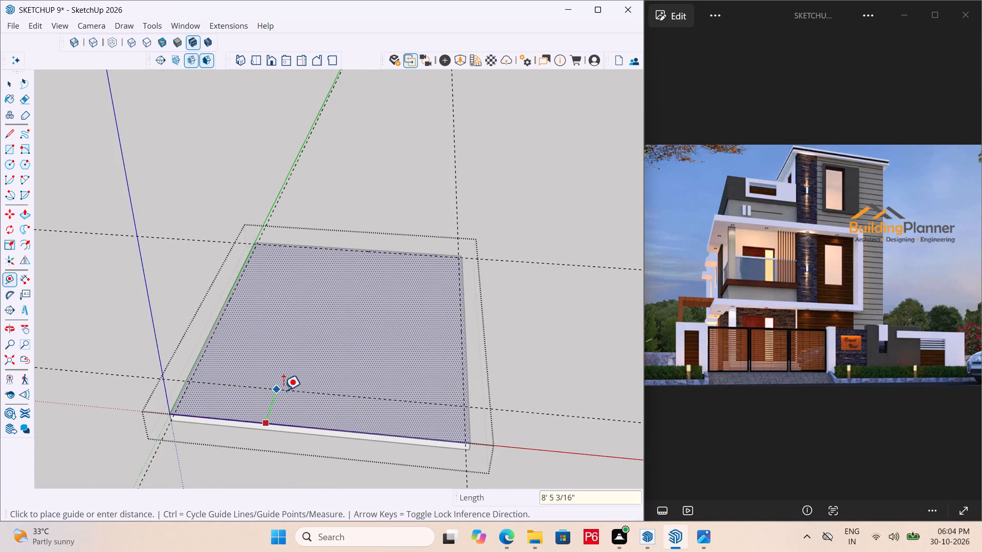
pyautogui.press('9')
pyautogui.hotkey('shift', '"')
pyautogui.press('Return')
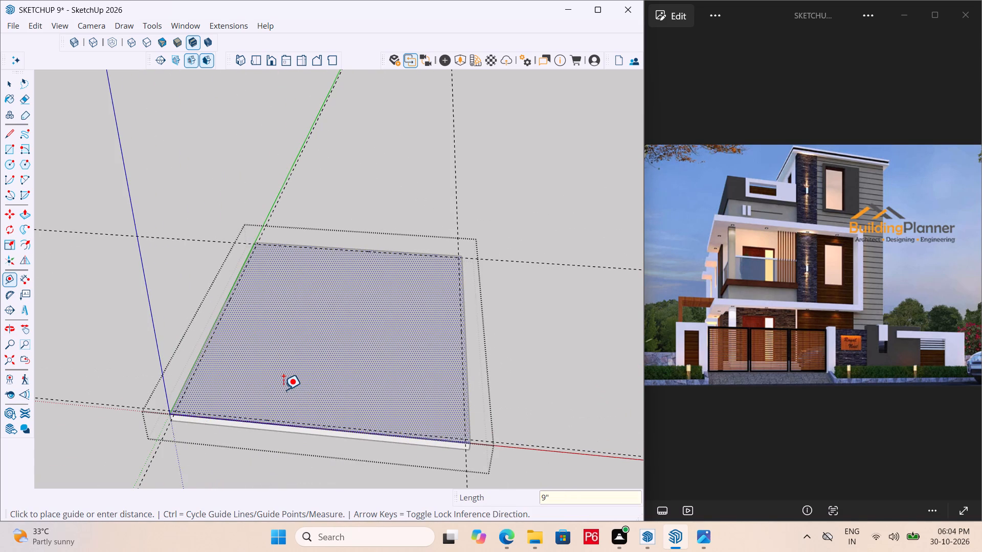
pyautogui.hotkey('ctrl', 's')
pyautogui.hotkey('ctrl', 's')
pyautogui.hotkey('ctrl', 's')
pyautogui.hotkey('ctrl', 's')
# Draw a 48'6" by 58'6" rectangle between opposite guide intersections, and save the model.
pyautogui.scroll(11, 198, 417)
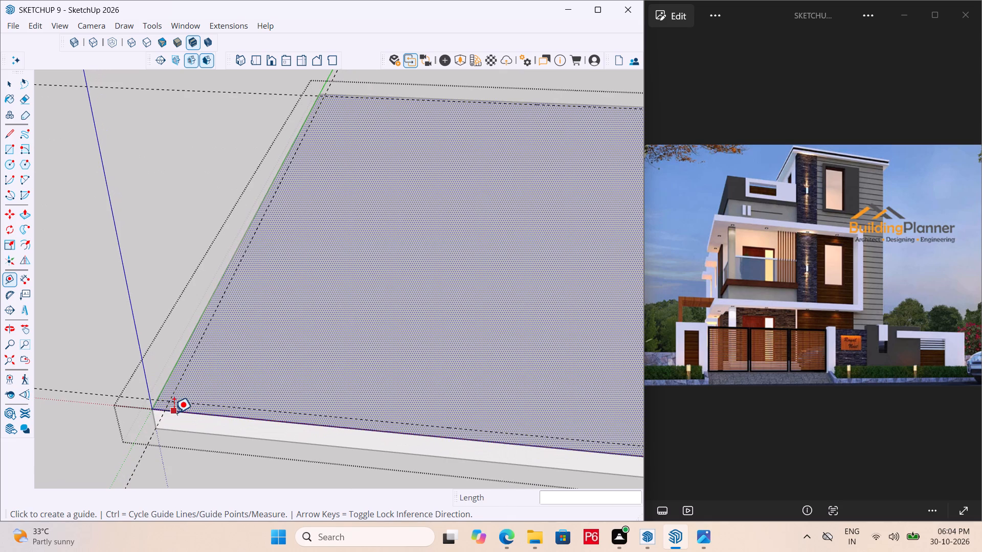
pyautogui.write('REC')
pyautogui.press('r')
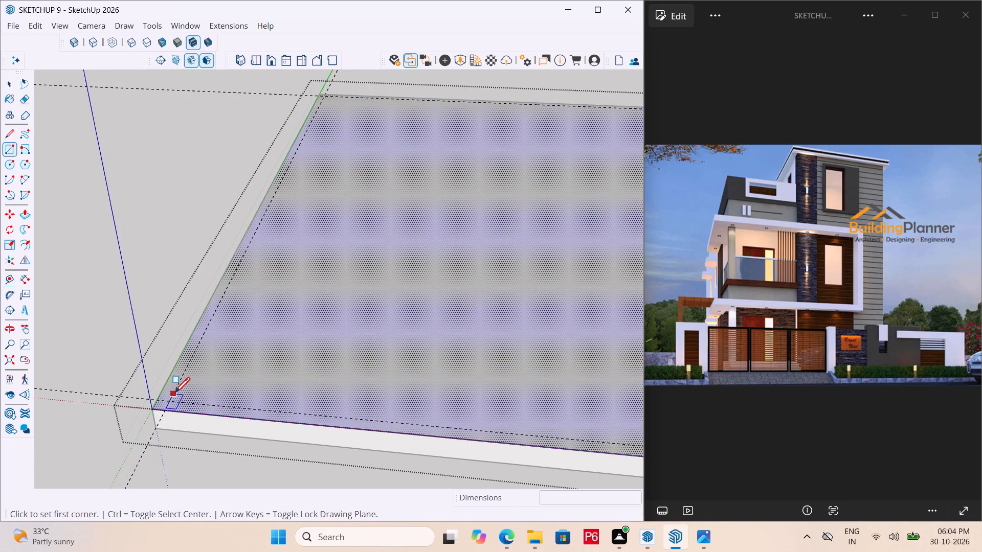
pyautogui.click(171, 402)
pyautogui.scroll(-6, 363, 273)
pyautogui.scroll(-6, 257, 277)
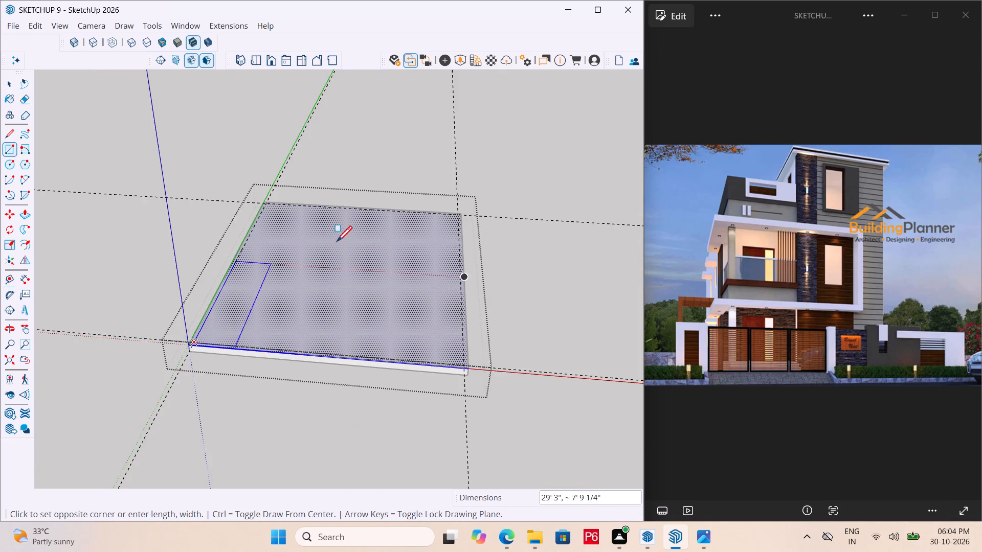
pyautogui.scroll(11, 404, 221)
pyautogui.click(487, 224)
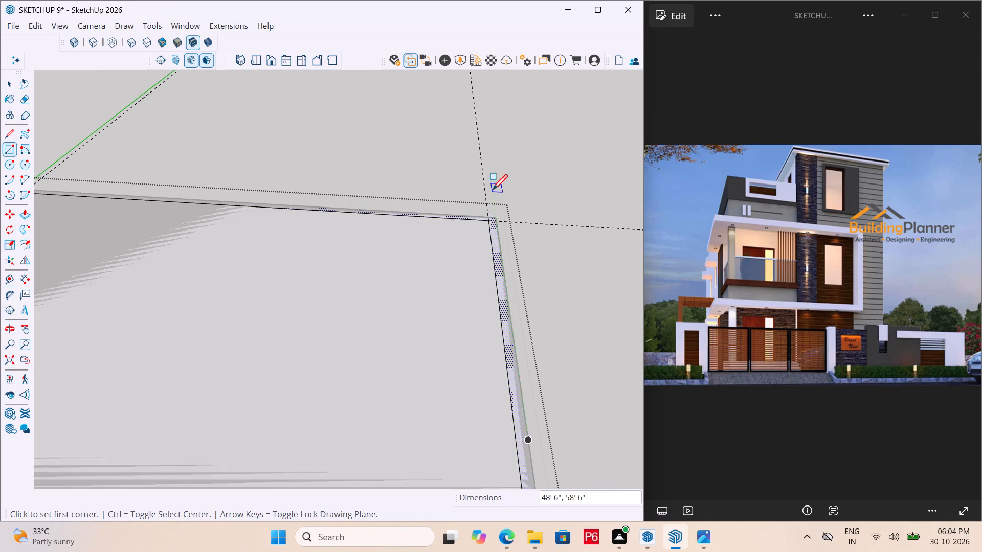
pyautogui.scroll(-5, 492, 191)
pyautogui.scroll(-6, 411, 221)
pyautogui.hotkey('ctrl', 's')
pyautogui.hotkey('ctrl', 's')
pyautogui.hotkey('ctrl', 's')
pyautogui.hotkey('ctrl', 's')
# Erase the four construction guides around the slab.
pyautogui.moveTo(238, 407); pyautogui.dragTo(268, 421, button='middle')
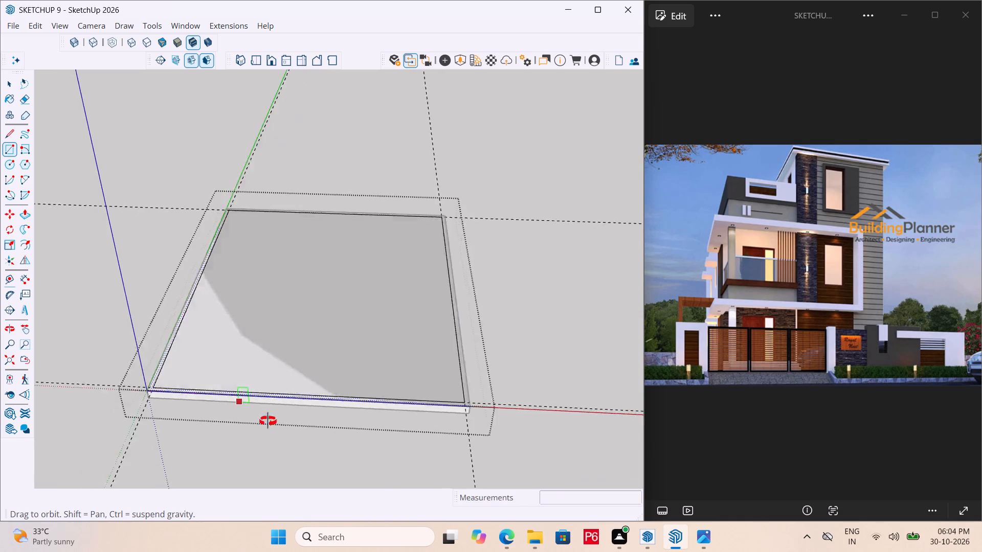
pyautogui.moveTo(268, 421); pyautogui.dragTo(329, 453, button='middle')
pyautogui.scroll(-3, 292, 322)
pyautogui.press('e')
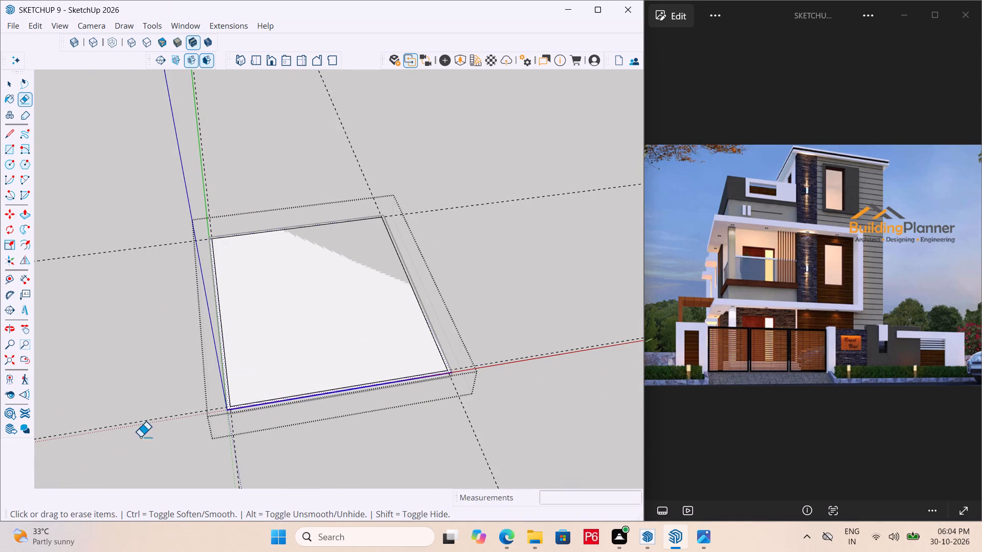
pyautogui.moveTo(162, 396); pyautogui.dragTo(192, 435)
pyautogui.moveTo(253, 464); pyautogui.dragTo(264, 464)
pyautogui.moveTo(259, 464); pyautogui.dragTo(226, 455)
pyautogui.moveTo(537, 423); pyautogui.dragTo(450, 443)
pyautogui.moveTo(487, 189); pyautogui.dragTo(490, 203)
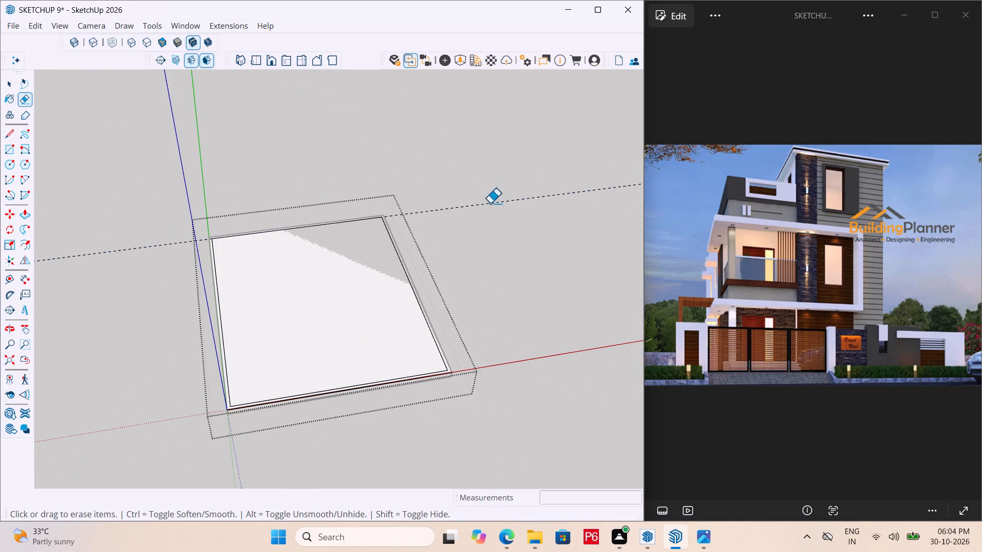
pyautogui.moveTo(490, 203); pyautogui.dragTo(504, 227)
# Push/pull the narrow perimeter face between the two rectangles up 10' to form the outer walls.
pyautogui.scroll(3, 162, 319)
pyautogui.press('space')
pyautogui.click(293, 283)
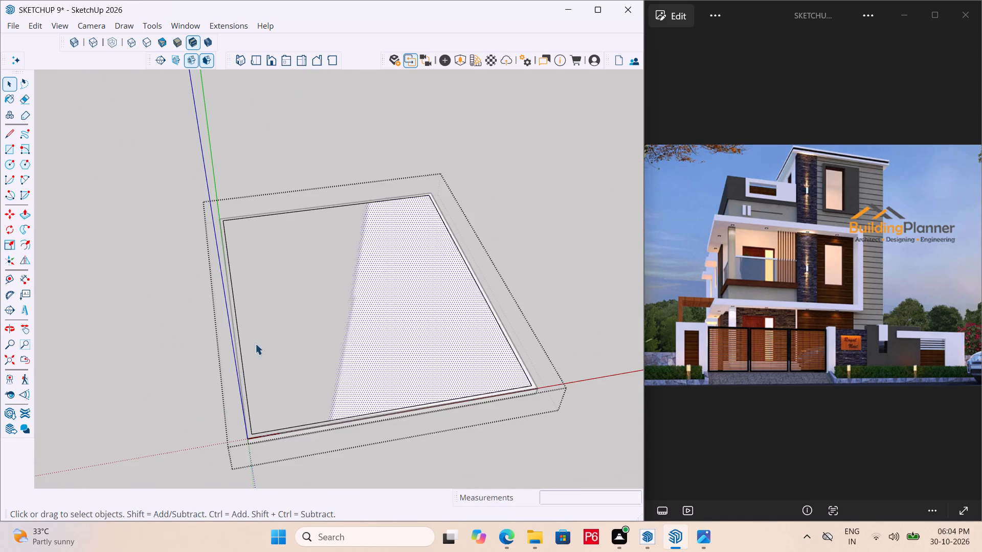
pyautogui.scroll(3, 255, 345)
pyautogui.click(235, 398)
pyautogui.click(238, 397)
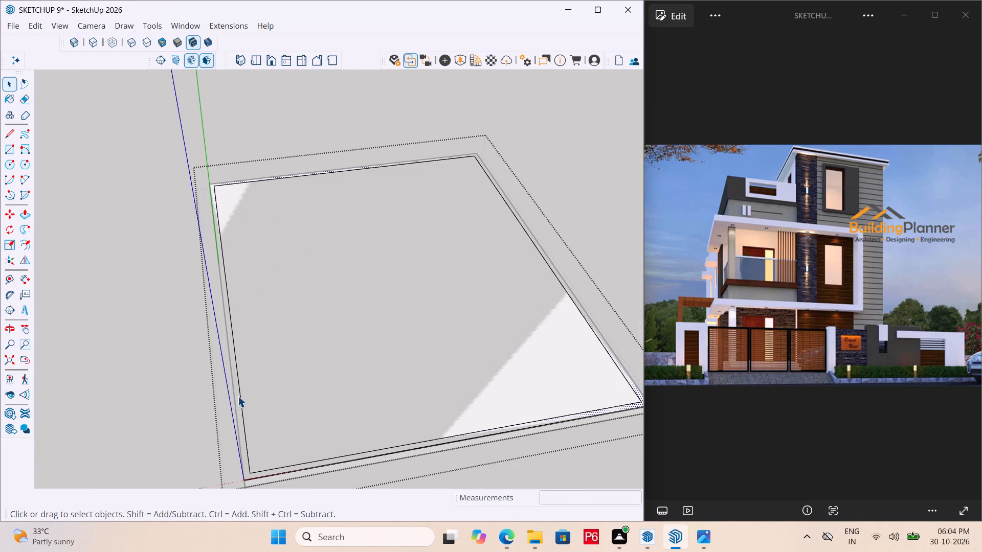
pyautogui.click(238, 396)
pyautogui.press('p')
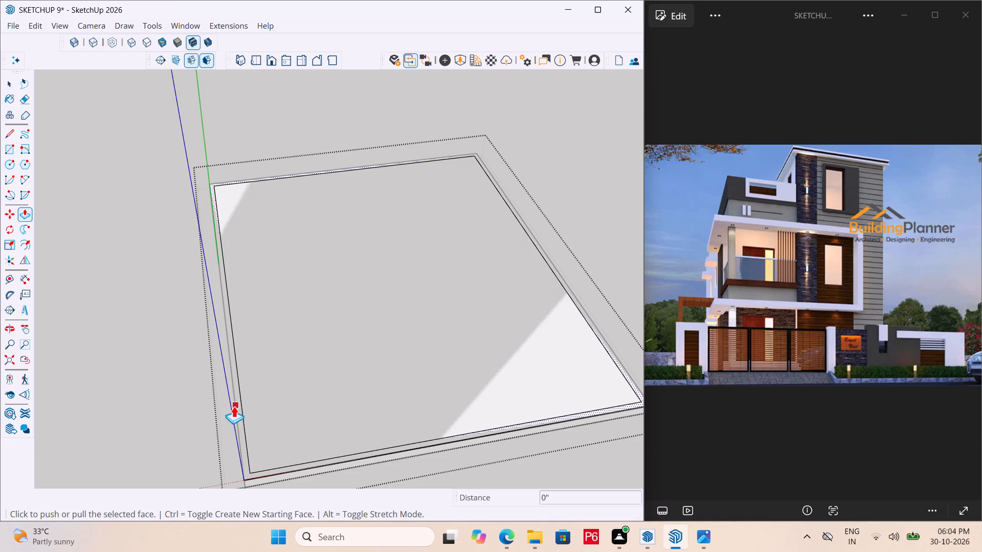
pyautogui.click(234, 406)
pyautogui.scroll(-7, 243, 266)
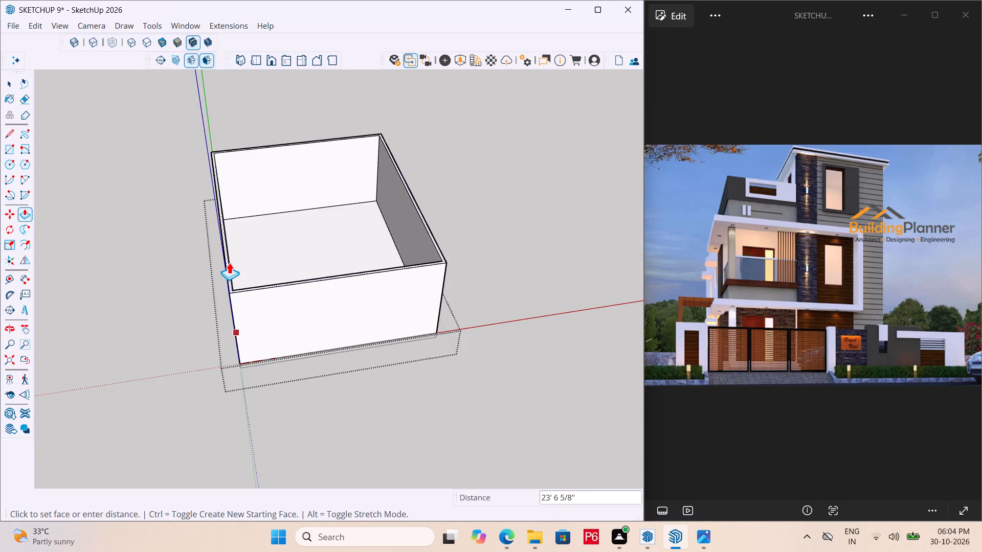
pyautogui.write("10'")
pyautogui.press('Return')
pyautogui.moveTo(326, 313); pyautogui.dragTo(326, 278, button='middle')
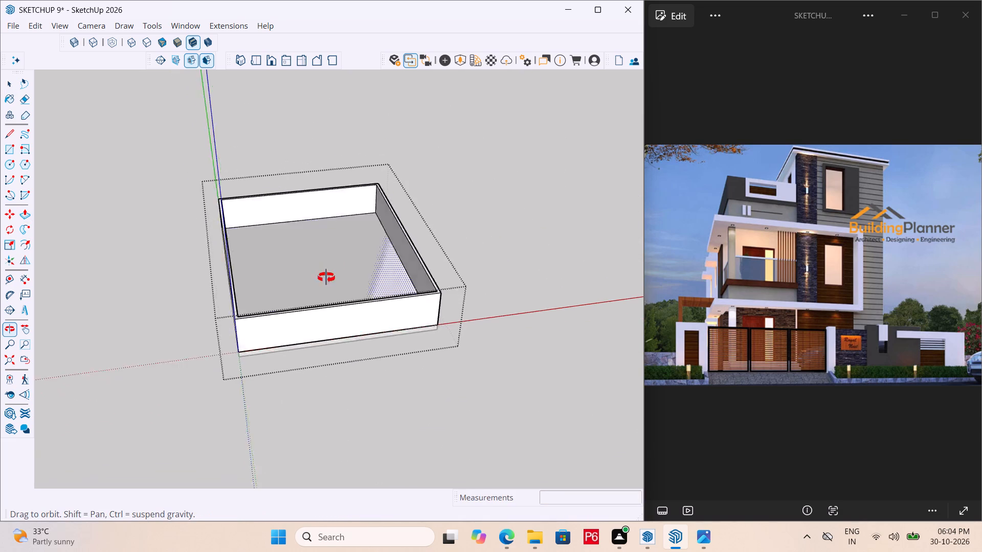
pyautogui.moveTo(326, 278); pyautogui.dragTo(366, 218, button='middle')
# Save the model and leave the wall group.
pyautogui.hotkey('ctrl', 's')
pyautogui.hotkey('ctrl', 's')
pyautogui.hotkey('ctrl', 's')
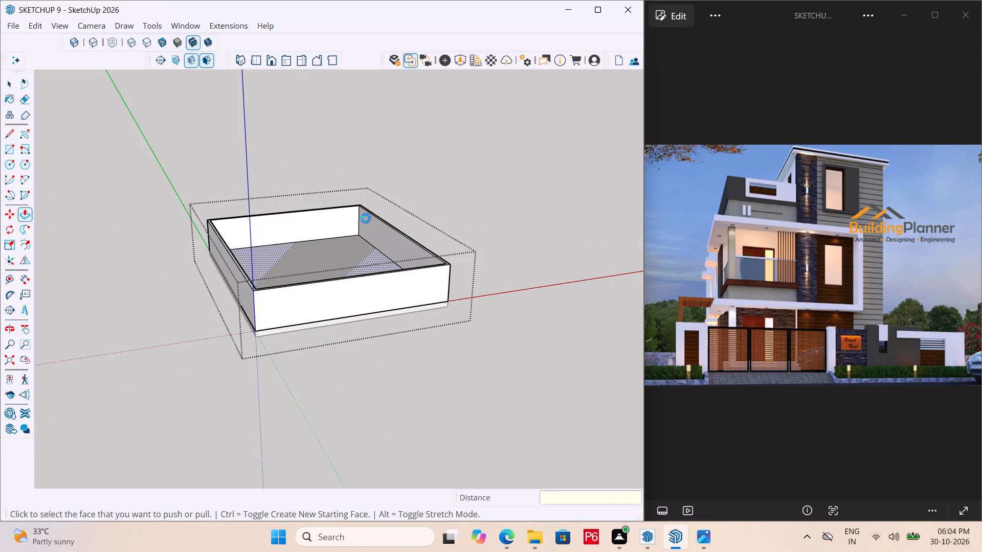
pyautogui.hotkey('ctrl', 's')
pyautogui.hotkey('ctrl', 's')
pyautogui.press('space')
pyautogui.click(484, 213)
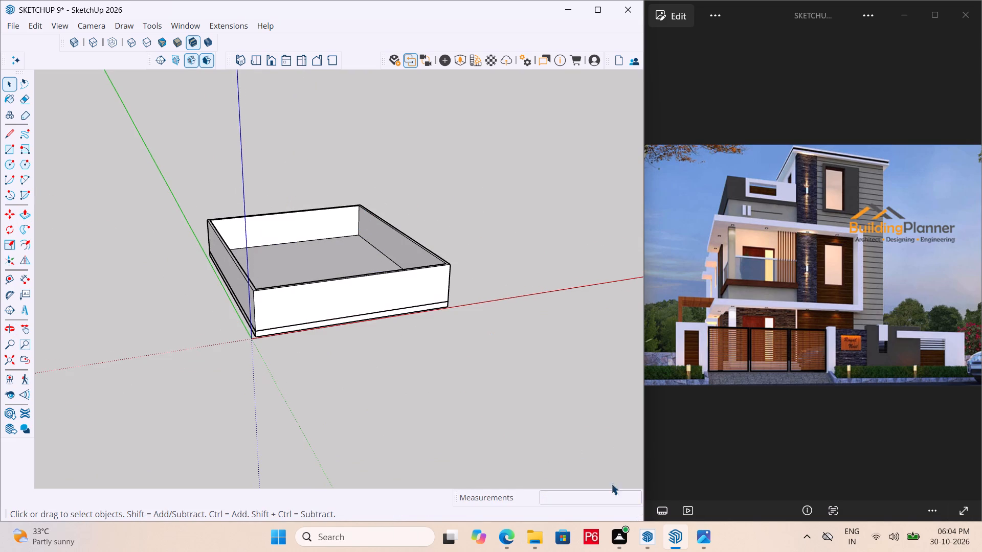
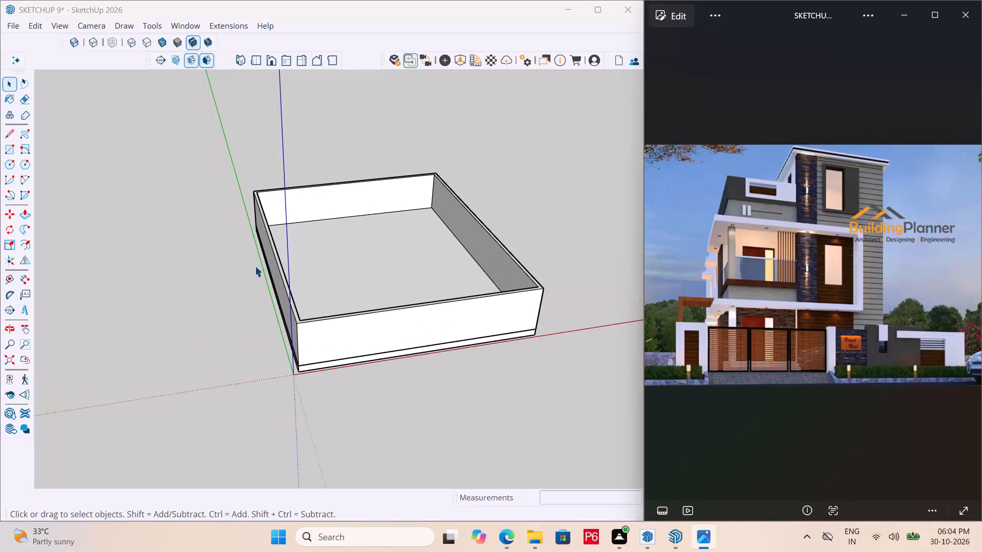
# Examine the plinth slab and ground-floor outer walls from several sides.
pyautogui.scroll(5, 305, 261)
pyautogui.moveTo(310, 277); pyautogui.dragTo(352, 228, button='middle')
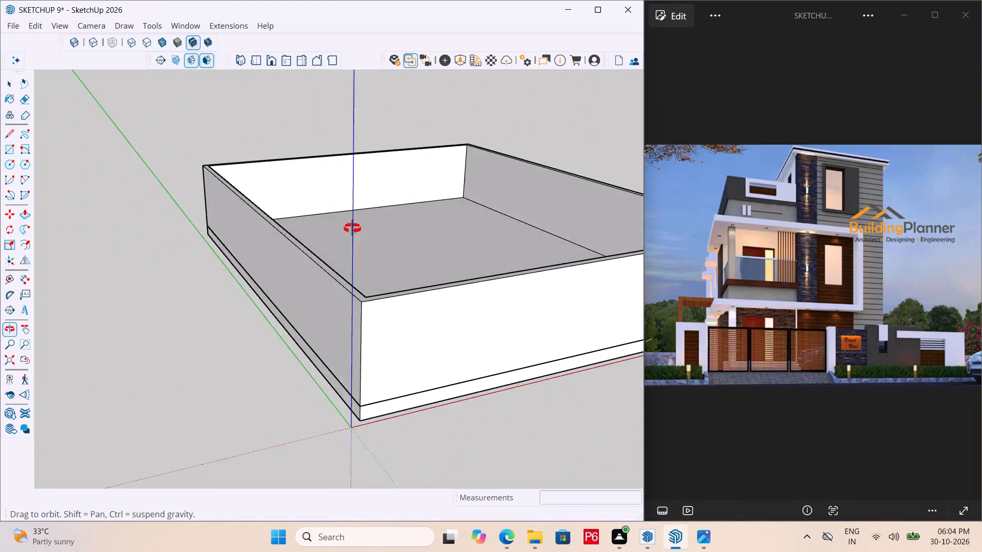
pyautogui.moveTo(352, 228); pyautogui.dragTo(340, 233, button='middle')
pyautogui.scroll(1, 284, 233)
pyautogui.scroll(-6, 224, 242)
pyautogui.scroll(-5, 266, 251)
pyautogui.moveTo(349, 260); pyautogui.dragTo(24, 276, button='middle')
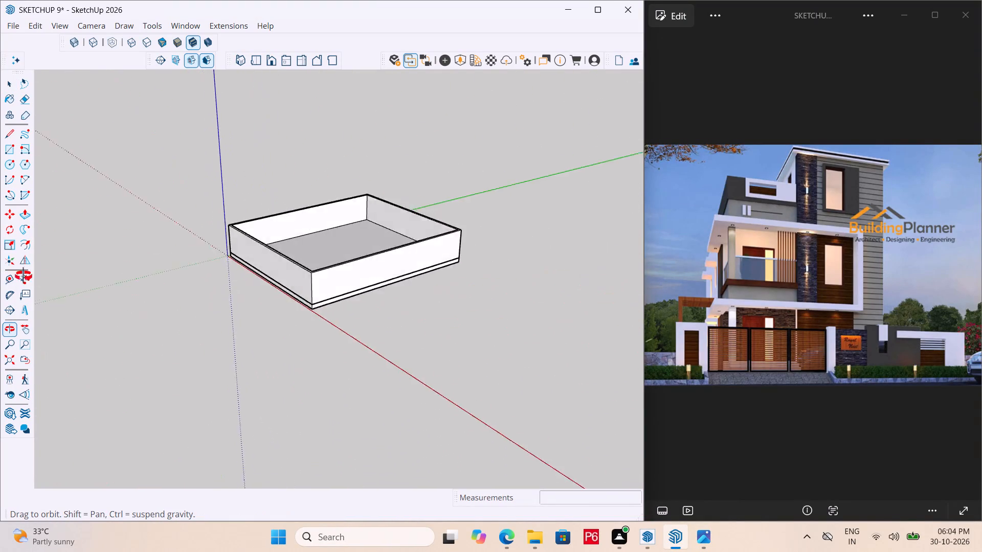
pyautogui.moveTo(24, 276); pyautogui.dragTo(922, 289, button='middle')
pyautogui.moveTo(354, 279); pyautogui.dragTo(981, 298, button='middle')
pyautogui.moveTo(260, 294); pyautogui.dragTo(770, 333, button='middle')
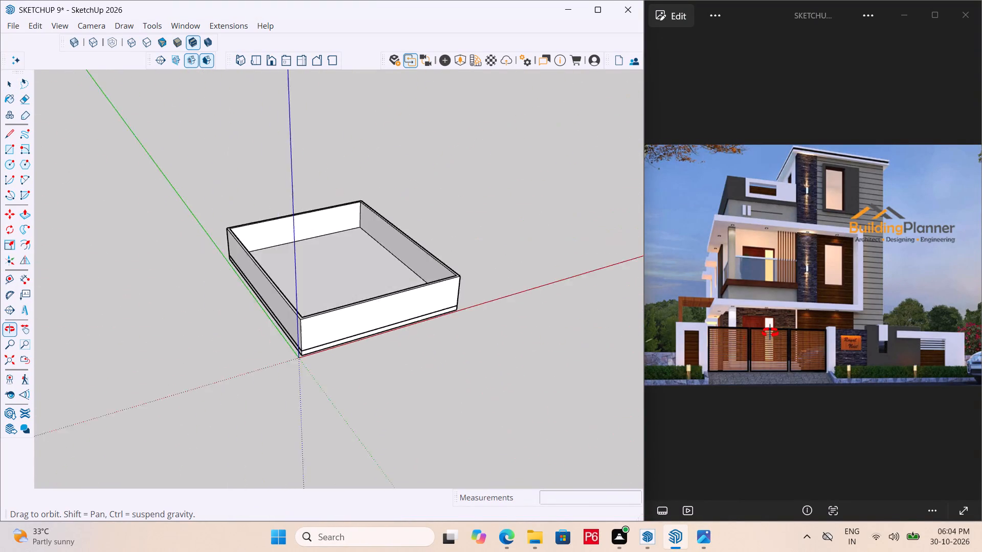
pyautogui.moveTo(770, 333); pyautogui.dragTo(555, 362, button='middle')
pyautogui.moveTo(87, 315); pyautogui.dragTo(125, 329, button='middle')
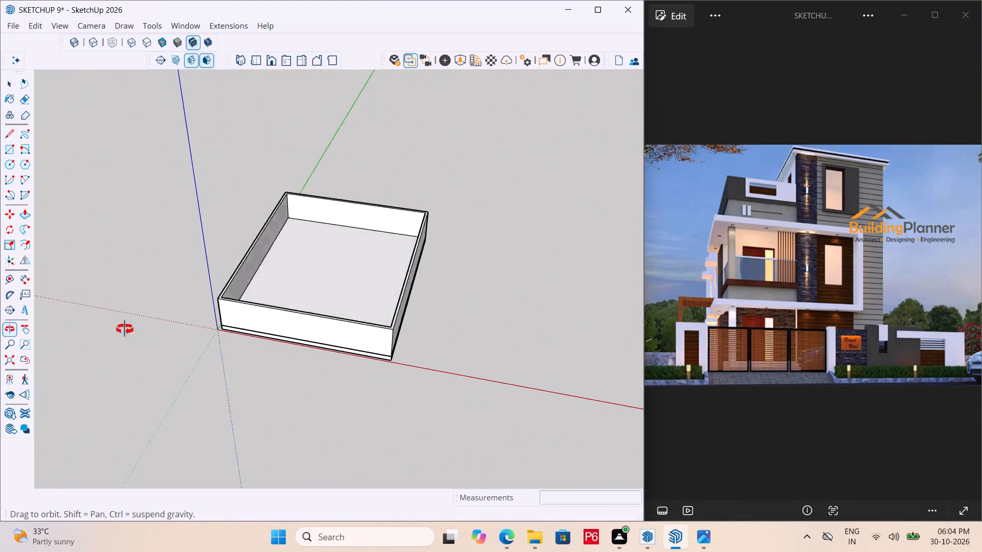
pyautogui.moveTo(125, 329); pyautogui.dragTo(169, 336, button='middle')
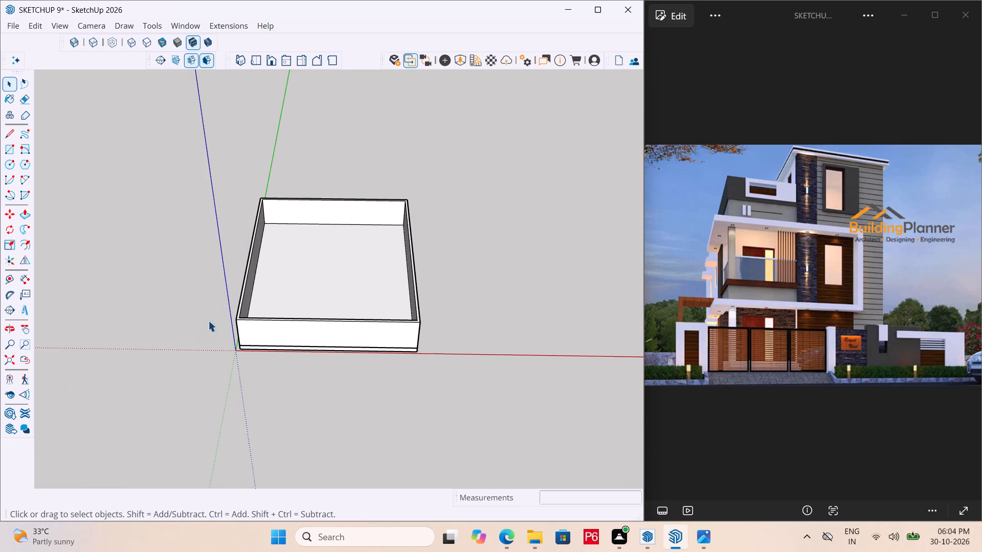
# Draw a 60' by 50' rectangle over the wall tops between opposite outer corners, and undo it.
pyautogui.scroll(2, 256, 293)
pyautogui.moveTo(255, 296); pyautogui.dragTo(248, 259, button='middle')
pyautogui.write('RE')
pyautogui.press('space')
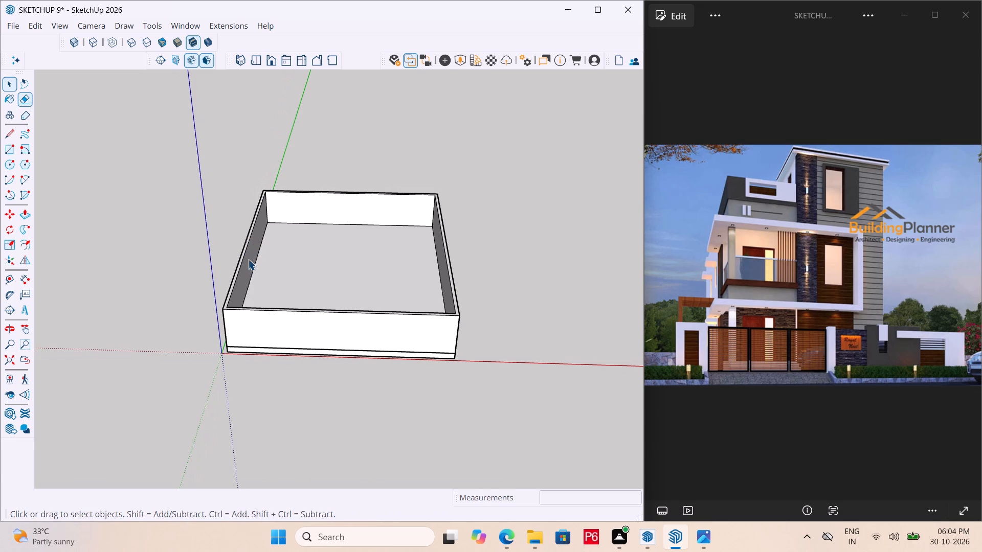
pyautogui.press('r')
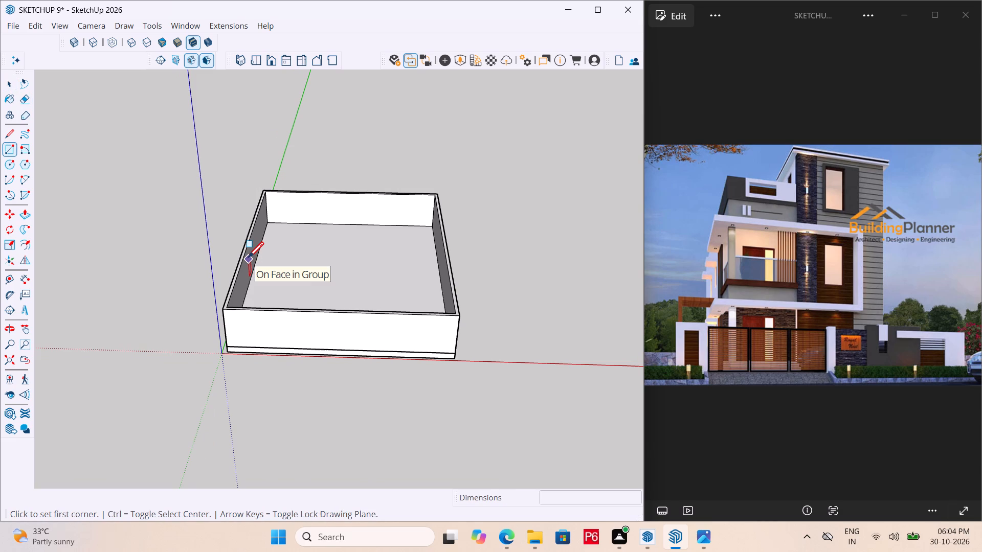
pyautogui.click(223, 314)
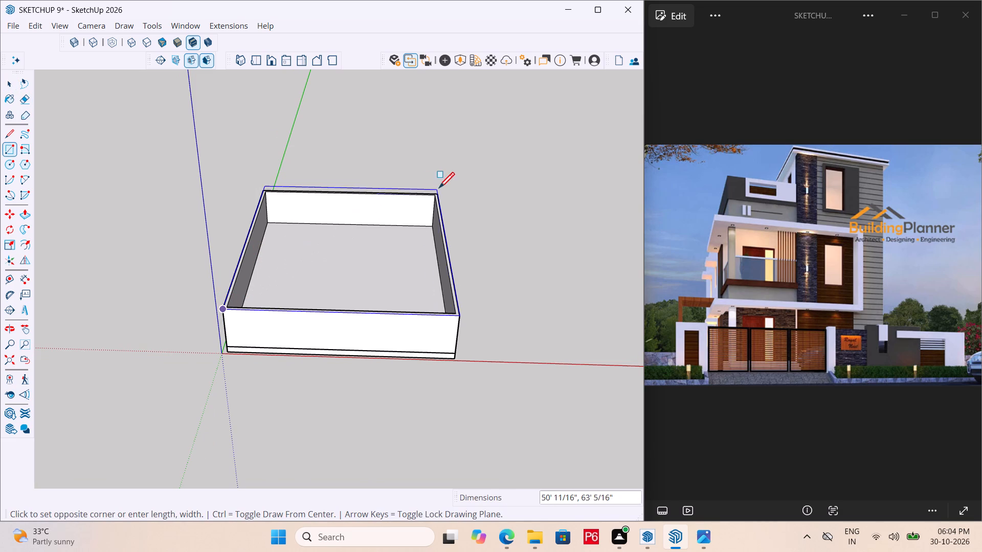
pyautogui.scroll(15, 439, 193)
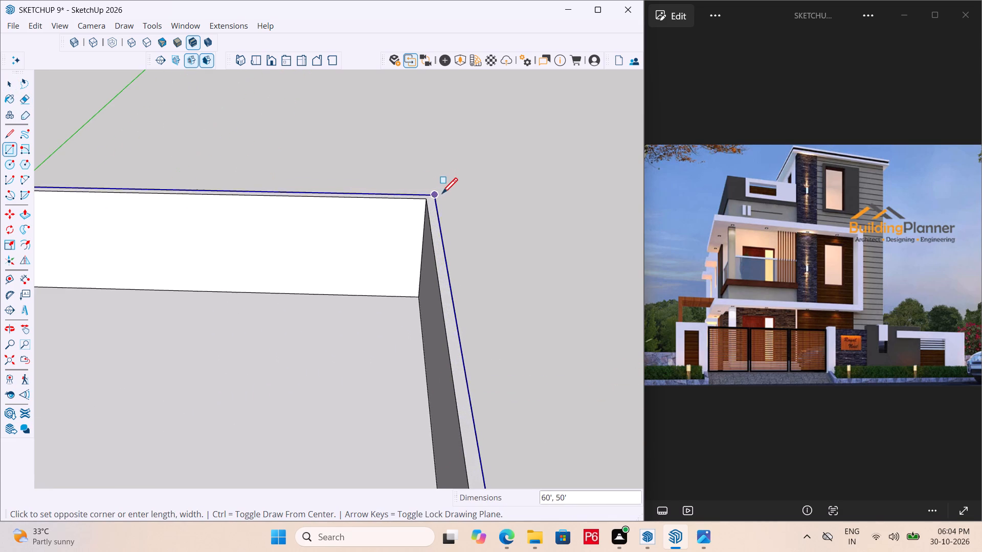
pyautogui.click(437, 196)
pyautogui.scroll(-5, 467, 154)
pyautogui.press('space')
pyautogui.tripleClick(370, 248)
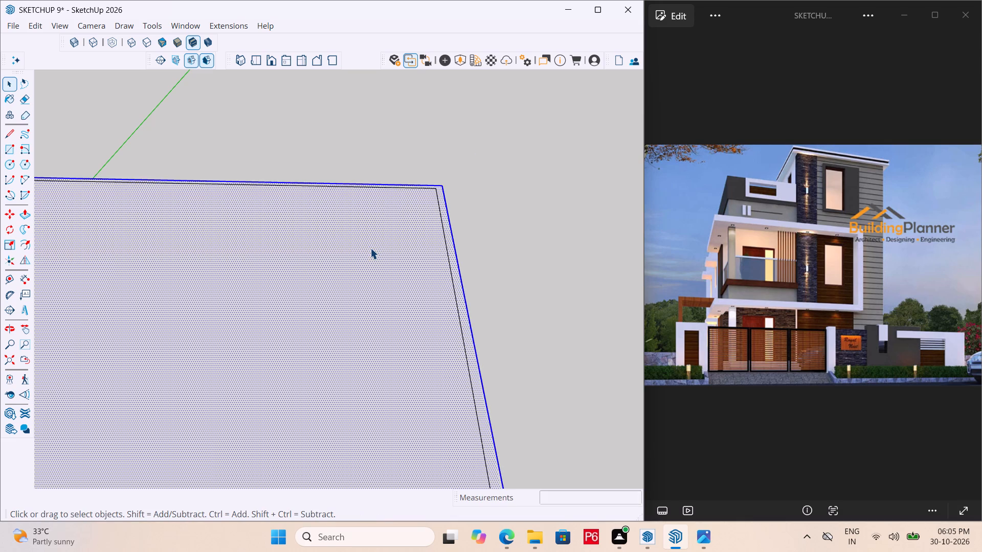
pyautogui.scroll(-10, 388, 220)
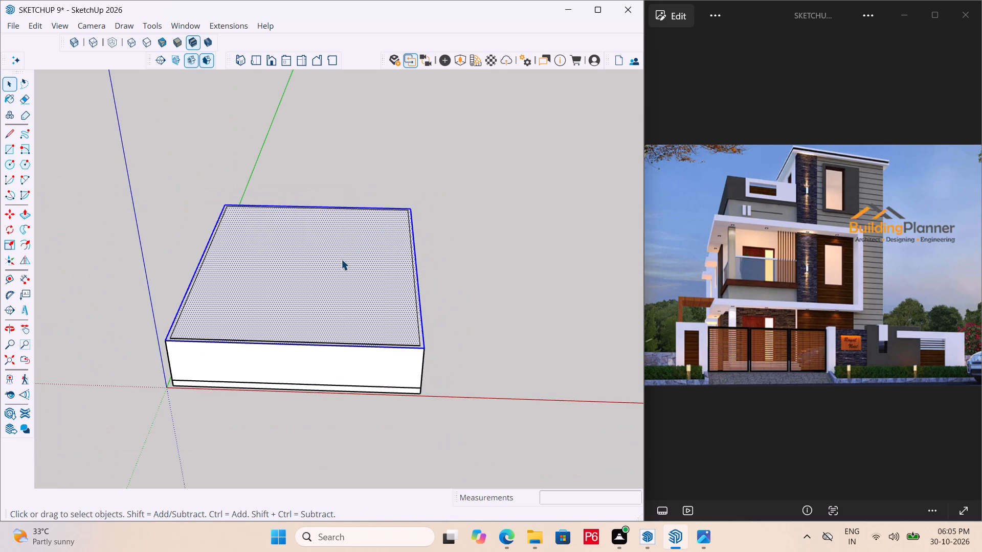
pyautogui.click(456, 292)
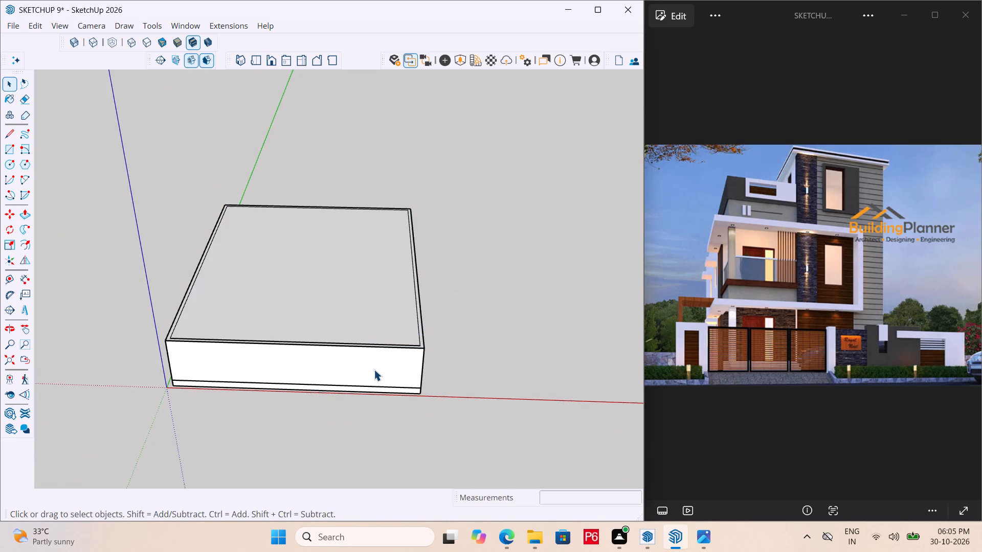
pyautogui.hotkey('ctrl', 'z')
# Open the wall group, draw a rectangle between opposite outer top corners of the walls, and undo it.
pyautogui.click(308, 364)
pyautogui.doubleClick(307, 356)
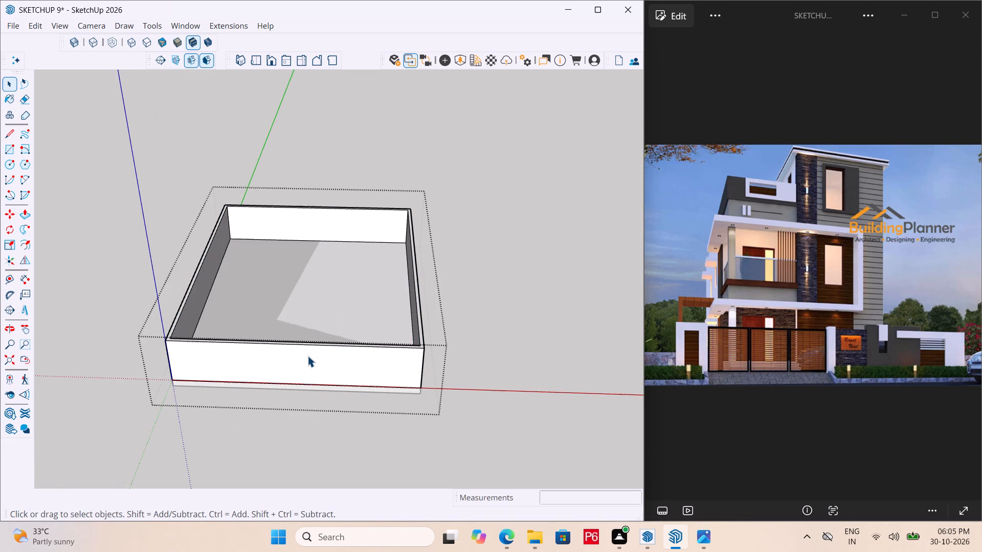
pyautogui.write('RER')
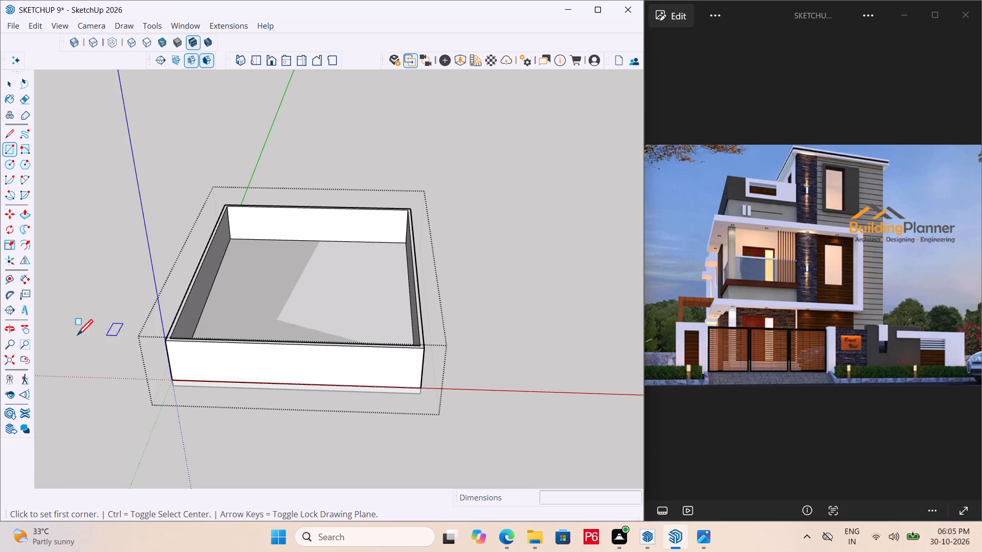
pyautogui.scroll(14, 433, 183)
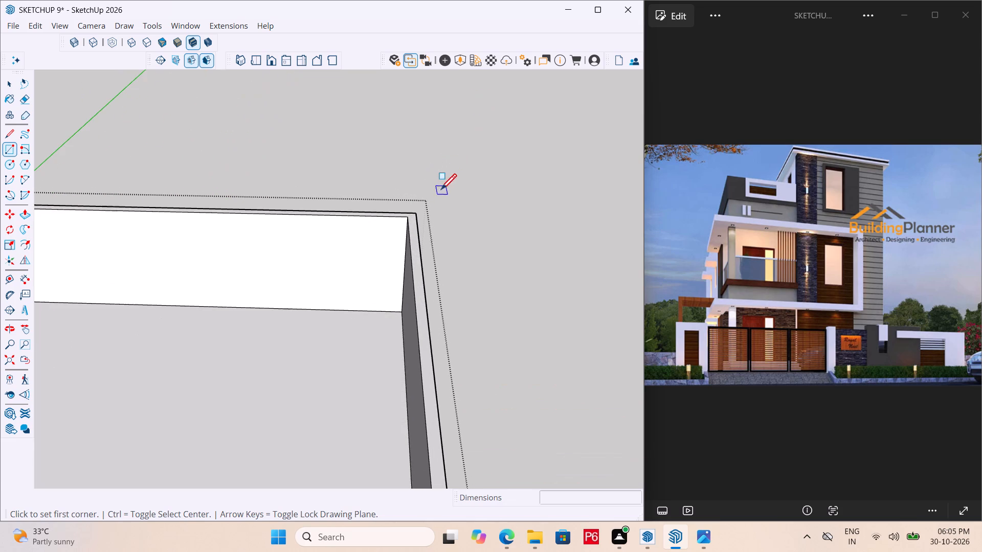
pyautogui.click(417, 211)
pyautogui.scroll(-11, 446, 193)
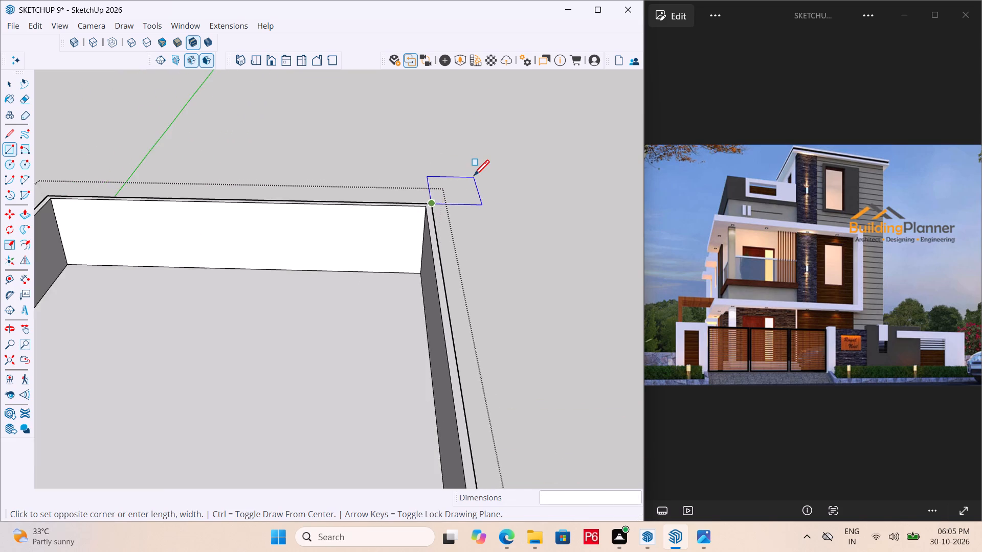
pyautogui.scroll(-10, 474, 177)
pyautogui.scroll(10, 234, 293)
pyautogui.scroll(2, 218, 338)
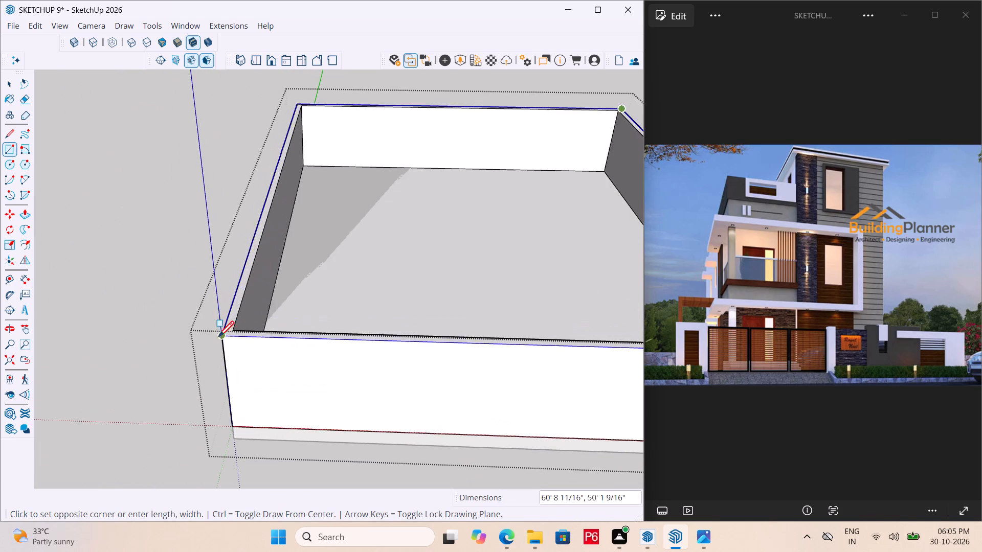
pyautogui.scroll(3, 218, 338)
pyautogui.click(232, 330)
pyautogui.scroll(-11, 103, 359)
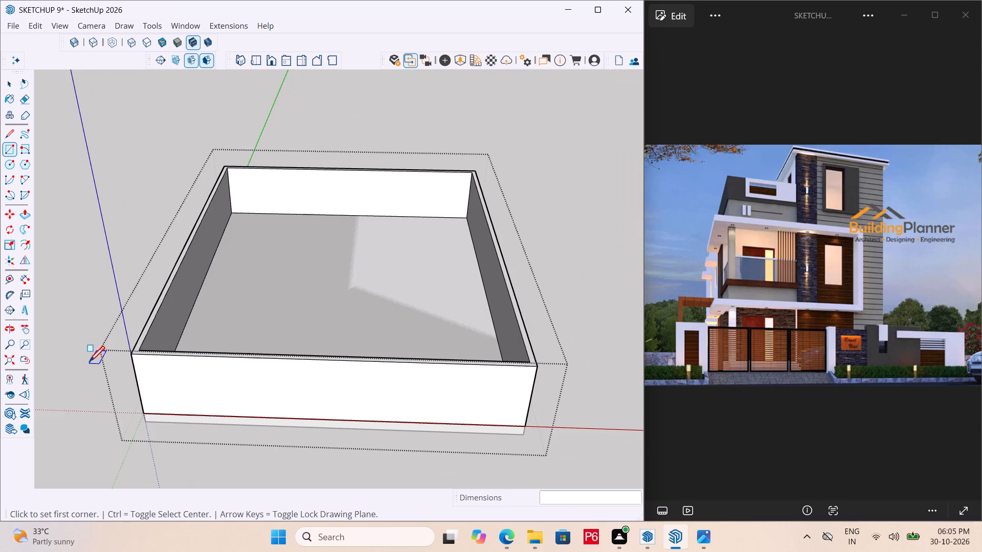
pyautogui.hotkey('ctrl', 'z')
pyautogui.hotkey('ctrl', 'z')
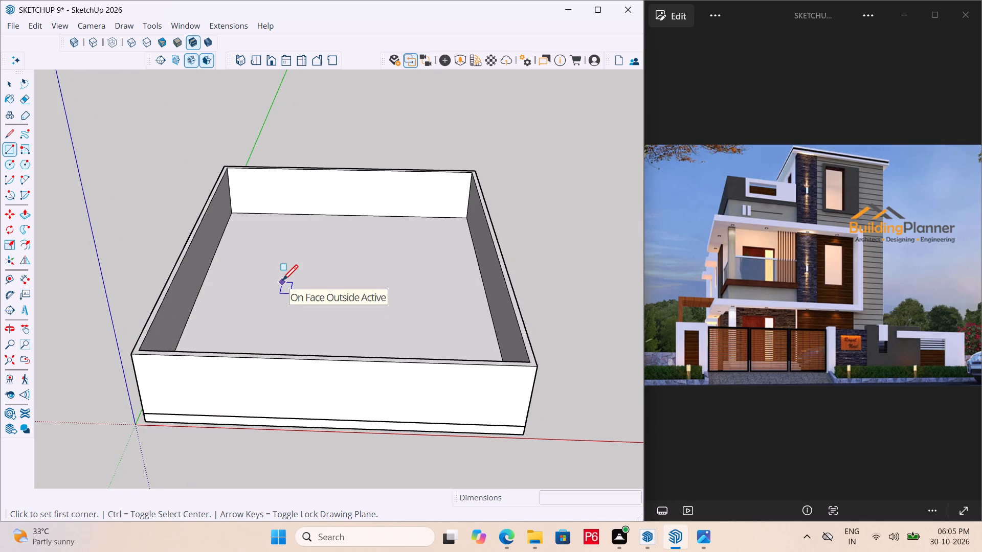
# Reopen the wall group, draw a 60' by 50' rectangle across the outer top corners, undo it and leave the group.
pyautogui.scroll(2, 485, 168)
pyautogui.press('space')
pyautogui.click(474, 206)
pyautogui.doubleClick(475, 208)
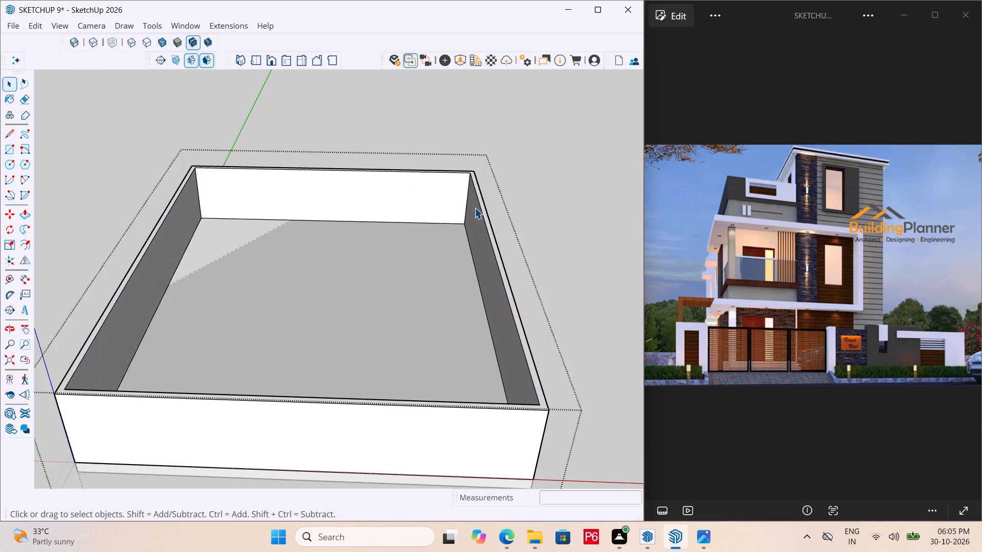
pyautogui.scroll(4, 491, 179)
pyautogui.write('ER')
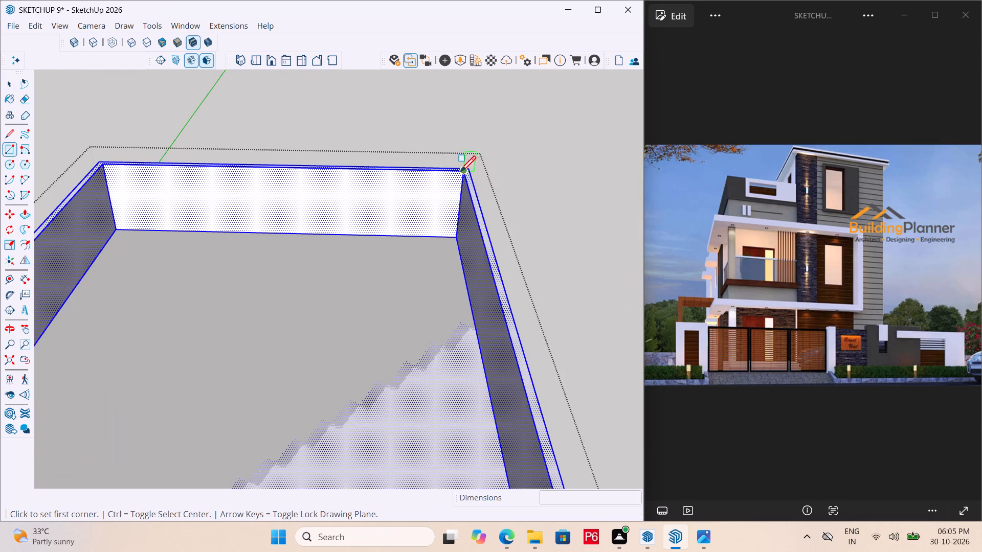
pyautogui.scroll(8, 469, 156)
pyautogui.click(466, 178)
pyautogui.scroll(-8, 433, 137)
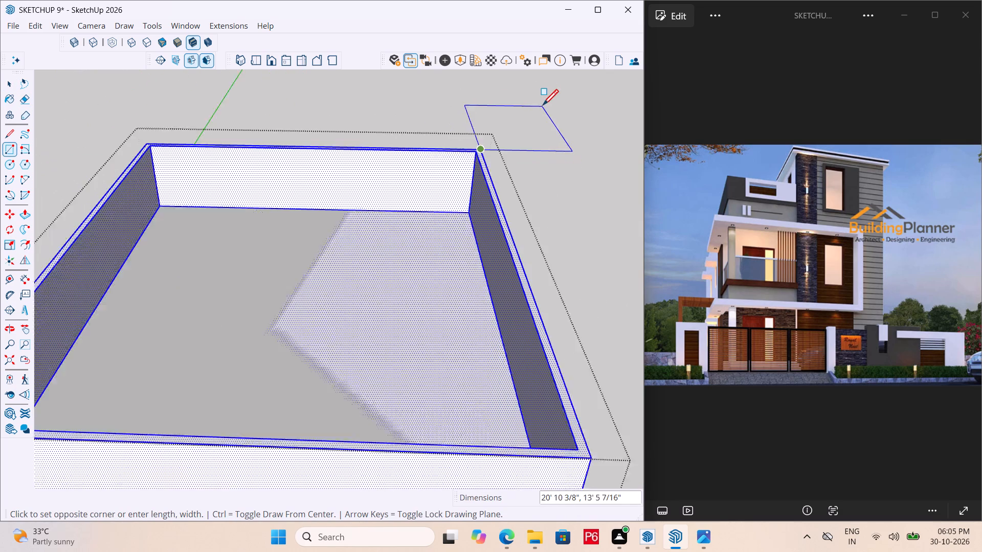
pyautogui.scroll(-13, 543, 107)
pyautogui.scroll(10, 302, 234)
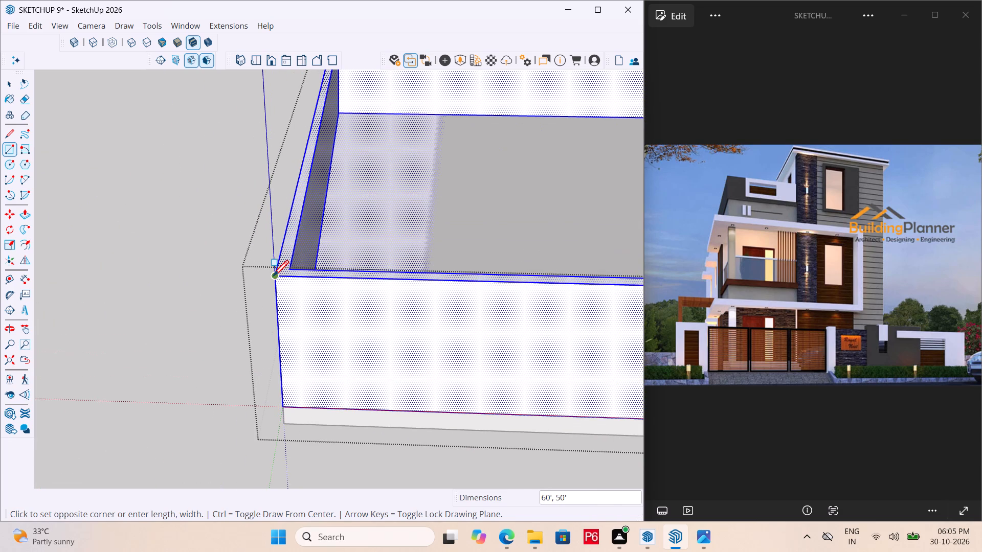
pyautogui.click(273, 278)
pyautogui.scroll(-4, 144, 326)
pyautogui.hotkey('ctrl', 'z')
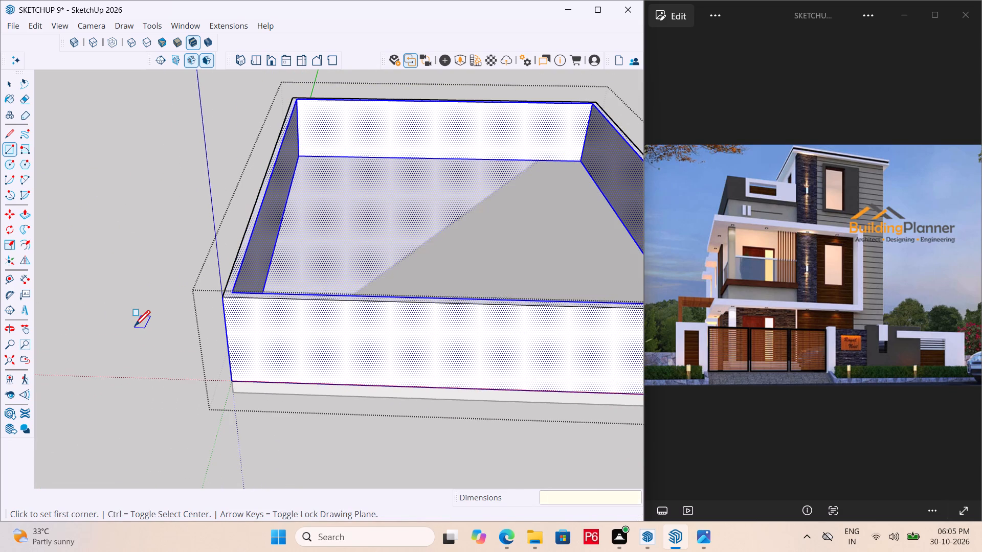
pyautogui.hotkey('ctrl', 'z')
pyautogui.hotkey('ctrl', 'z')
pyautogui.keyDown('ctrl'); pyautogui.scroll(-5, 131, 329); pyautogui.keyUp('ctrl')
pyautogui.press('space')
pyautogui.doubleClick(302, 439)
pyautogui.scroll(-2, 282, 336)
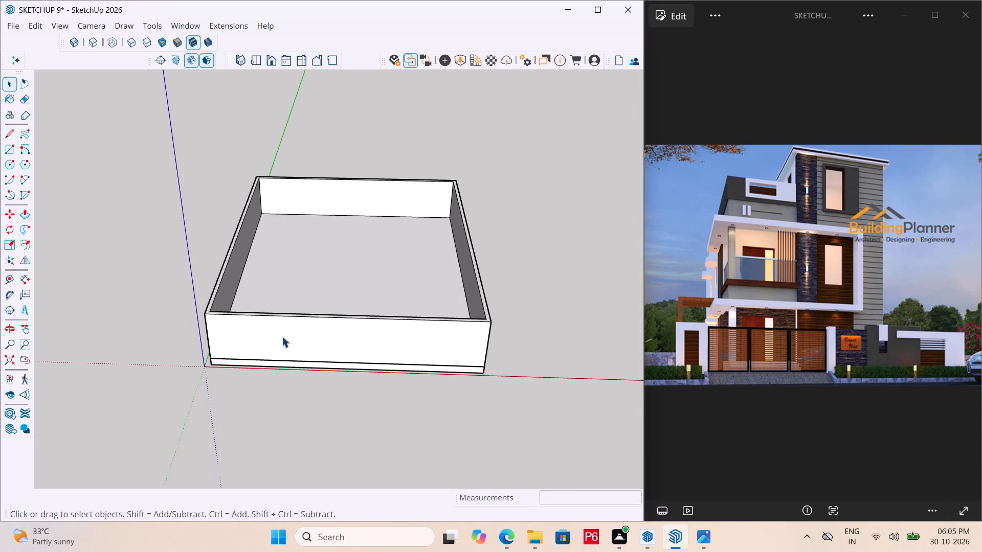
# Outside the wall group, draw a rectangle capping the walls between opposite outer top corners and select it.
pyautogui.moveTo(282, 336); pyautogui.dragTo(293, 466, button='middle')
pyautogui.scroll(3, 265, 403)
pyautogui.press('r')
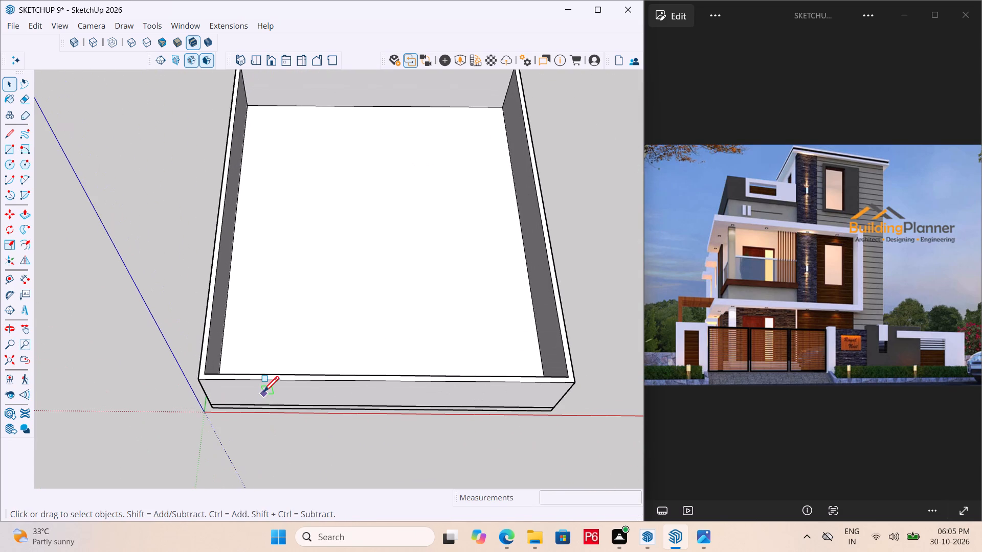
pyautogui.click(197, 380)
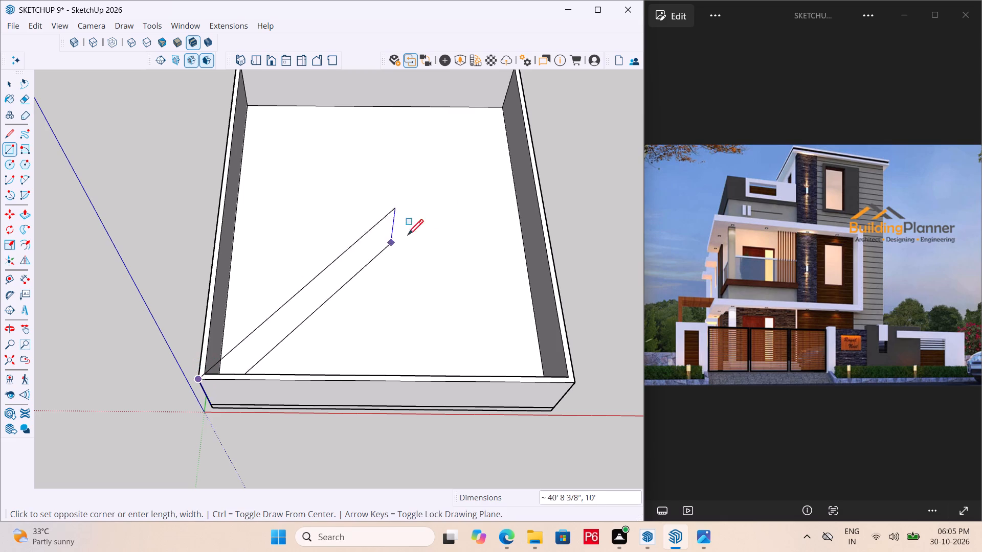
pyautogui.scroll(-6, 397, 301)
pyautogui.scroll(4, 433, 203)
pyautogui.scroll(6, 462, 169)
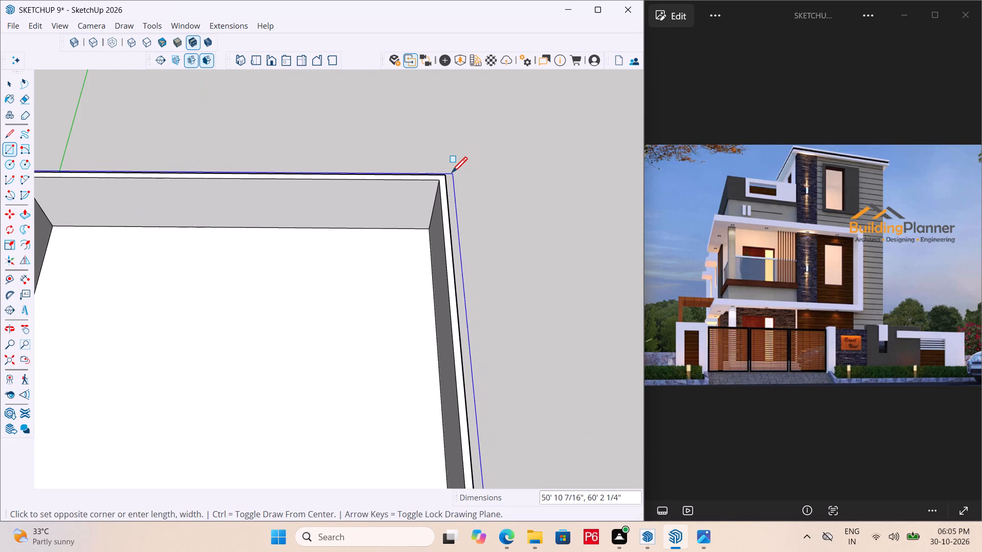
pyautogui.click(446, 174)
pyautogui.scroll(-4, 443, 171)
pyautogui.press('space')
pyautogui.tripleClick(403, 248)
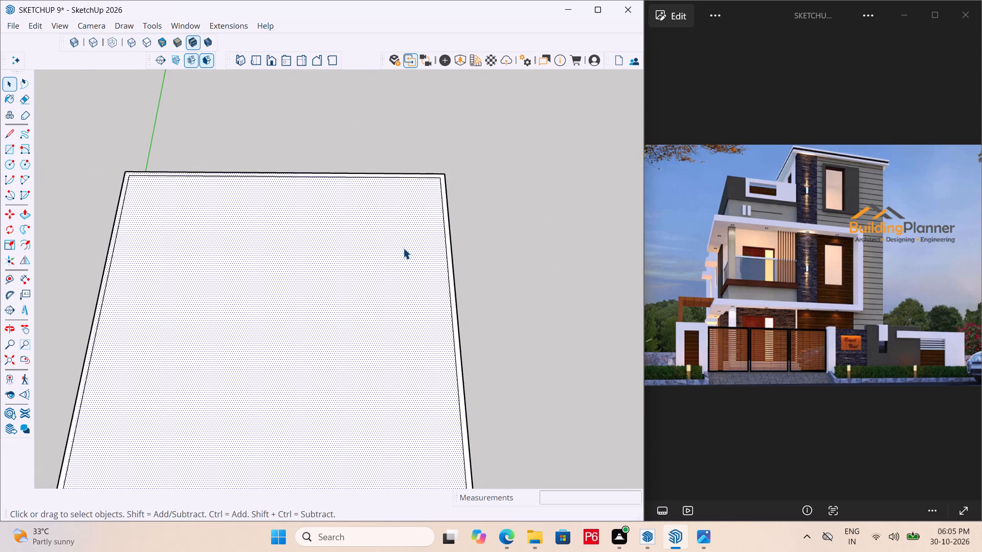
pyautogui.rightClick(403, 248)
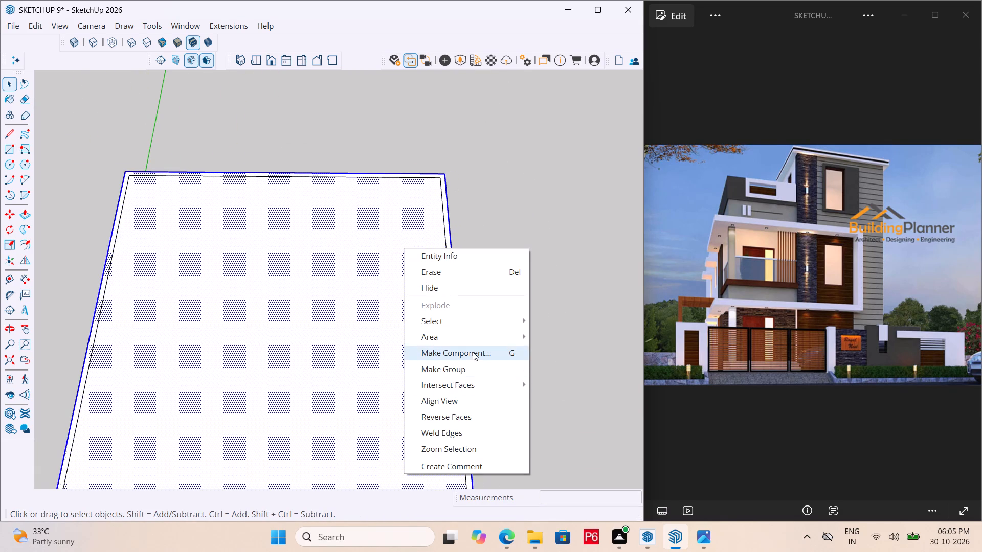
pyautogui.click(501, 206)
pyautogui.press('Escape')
# Save the model.
pyautogui.hotkey('ctrl', 's')
pyautogui.hotkey('ctrl', 's')
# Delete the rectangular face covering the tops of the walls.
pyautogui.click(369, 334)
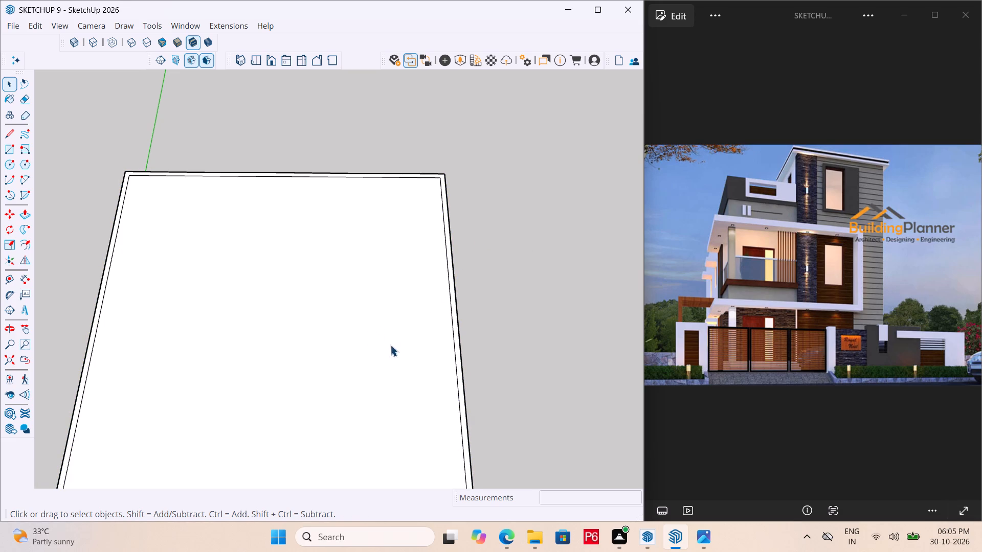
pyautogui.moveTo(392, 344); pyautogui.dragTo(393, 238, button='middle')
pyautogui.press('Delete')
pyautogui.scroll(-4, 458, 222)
# Copy the ground-floor wall group 10' straight up so the copy sits on top of the original walls.
pyautogui.moveTo(322, 374); pyautogui.dragTo(393, 292, button='middle')
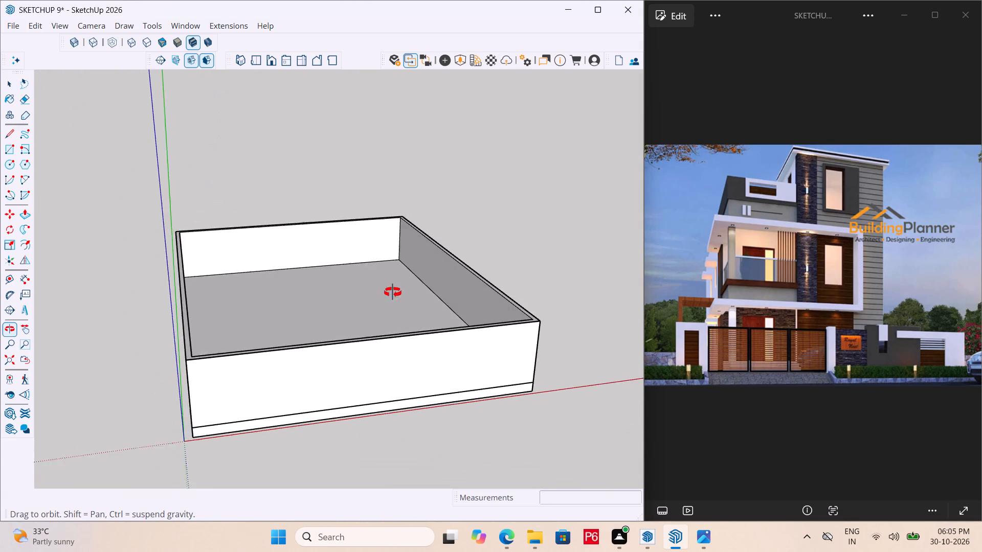
pyautogui.moveTo(393, 292); pyautogui.dragTo(397, 318, button='middle')
pyautogui.press('space')
pyautogui.click(264, 388)
pyautogui.scroll(3, 170, 432)
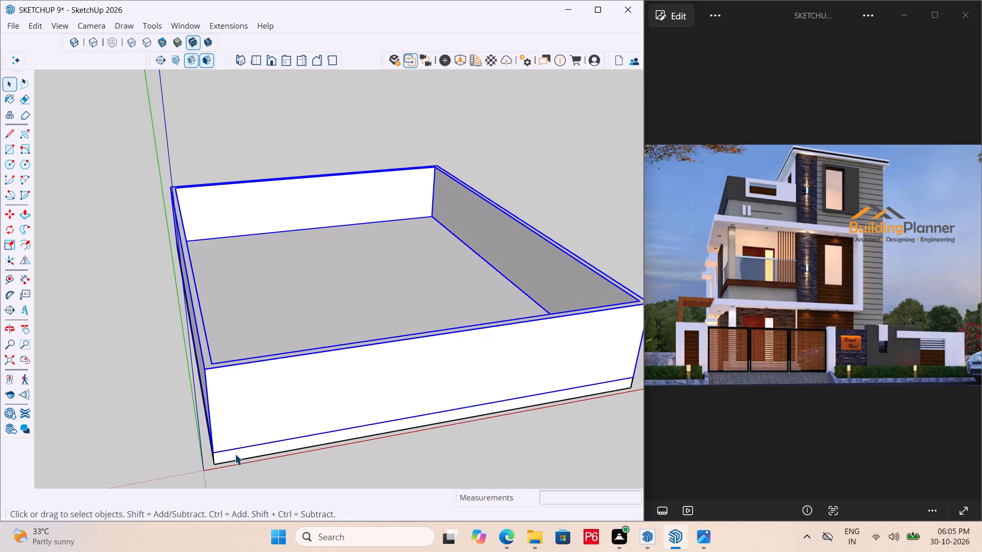
pyautogui.press('c')
pyautogui.press('m')
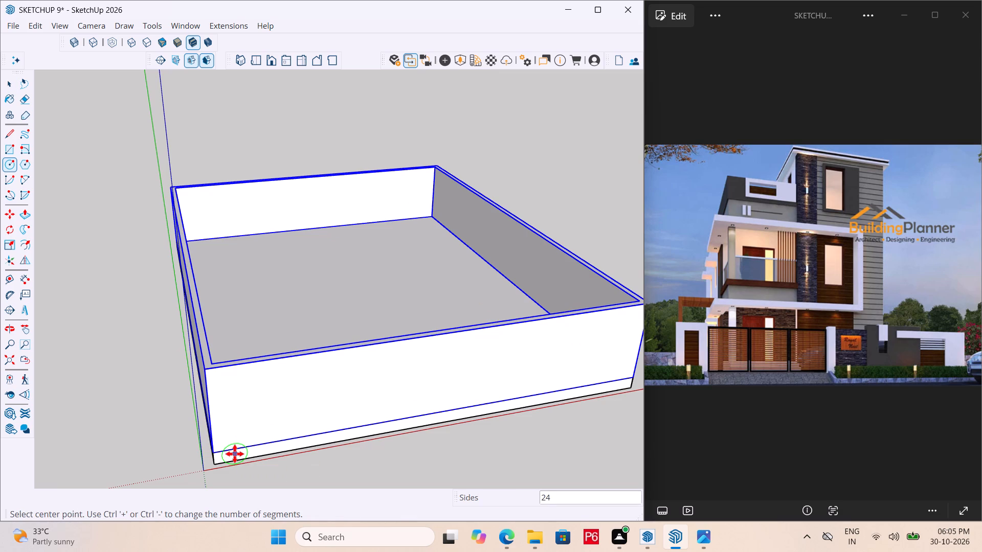
pyautogui.click(213, 452)
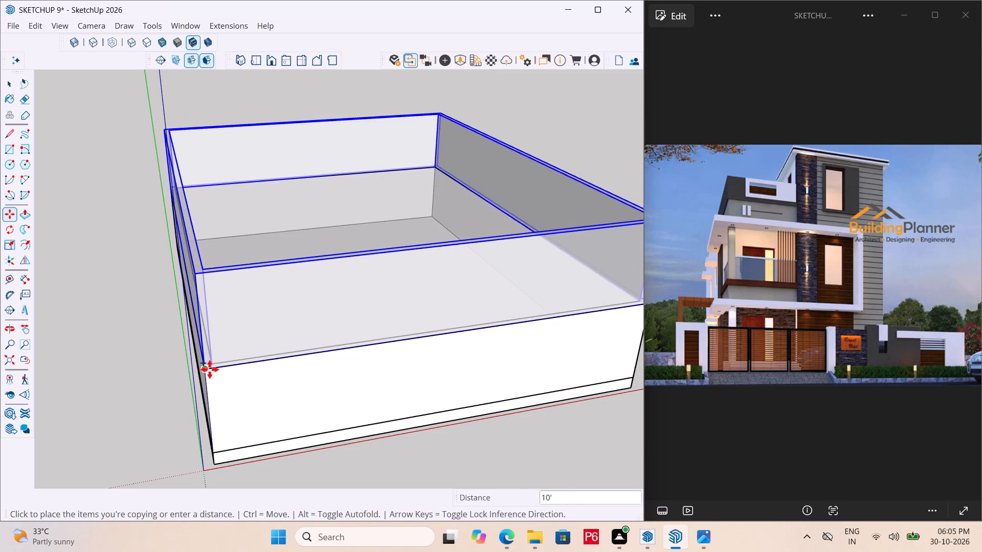
pyautogui.click(206, 370)
# Copy the upper wall group another 10' straight up to stack a third storey.
pyautogui.moveTo(205, 369); pyautogui.dragTo(206, 358)
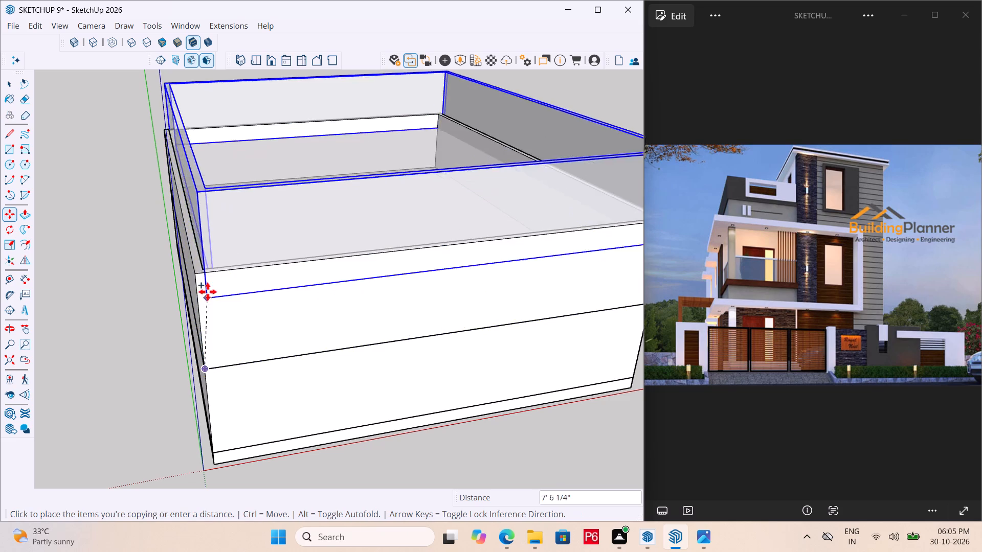
pyautogui.click(194, 275)
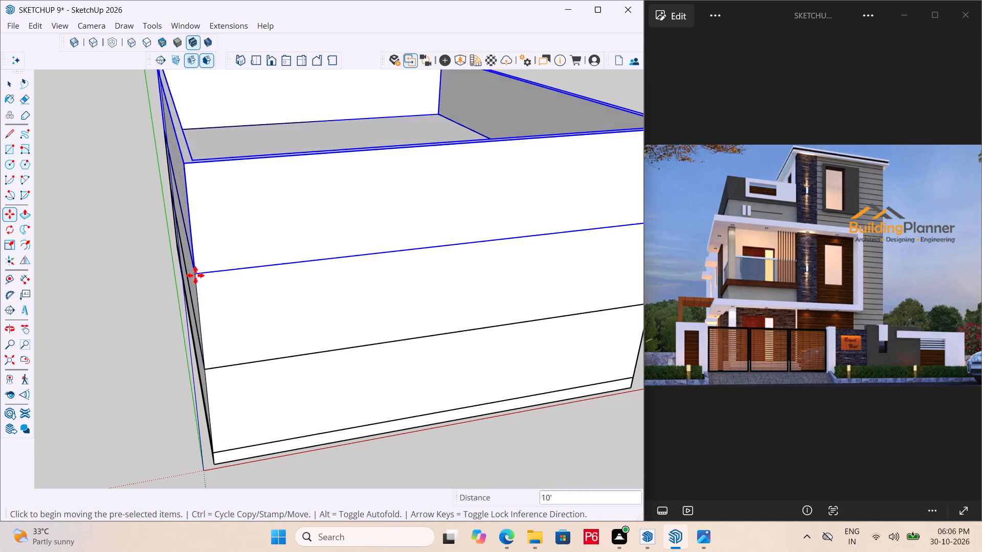
# Save the model.
pyautogui.scroll(-4, 183, 367)
pyautogui.hotkey('ctrl', 's')
pyautogui.hotkey('ctrl', 's')
pyautogui.hotkey('ctrl', 's')
pyautogui.hotkey('ctrl', 's')
pyautogui.hotkey('ctrl', 's')
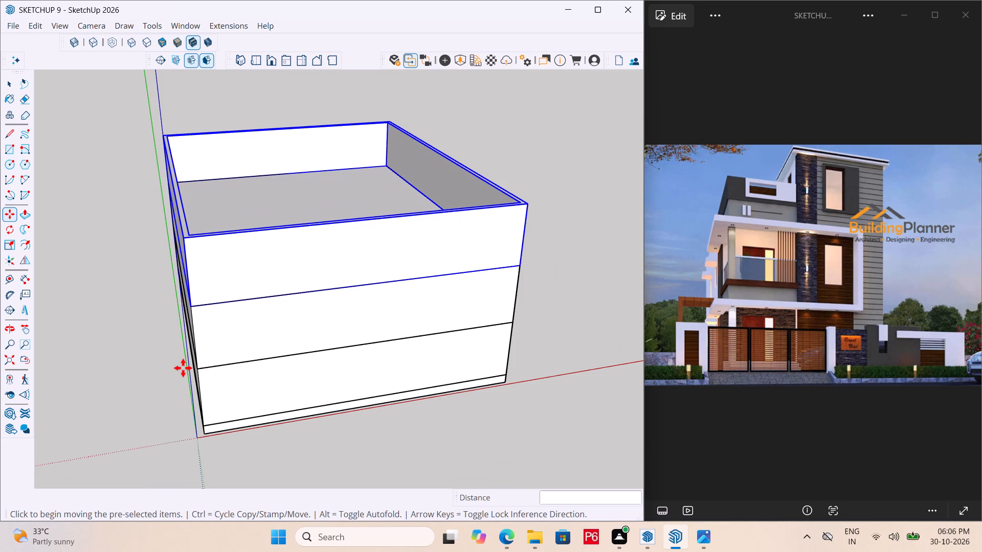
pyautogui.moveTo(286, 318); pyautogui.dragTo(296, 291, button='middle')
pyautogui.hotkey('ctrl', 's')
pyautogui.hotkey('ctrl', 's')
pyautogui.hotkey('ctrl', 's')
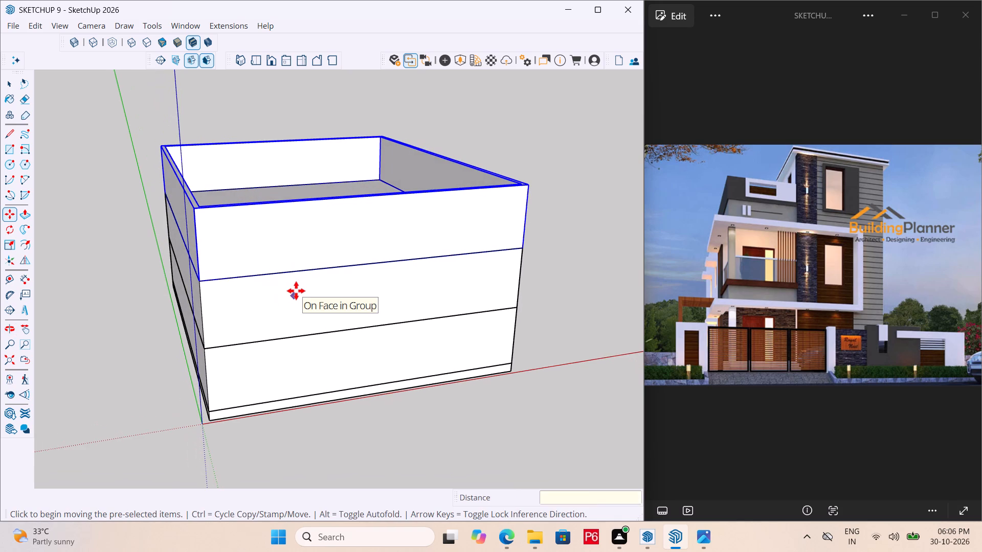
pyautogui.hotkey('ctrl', 's')
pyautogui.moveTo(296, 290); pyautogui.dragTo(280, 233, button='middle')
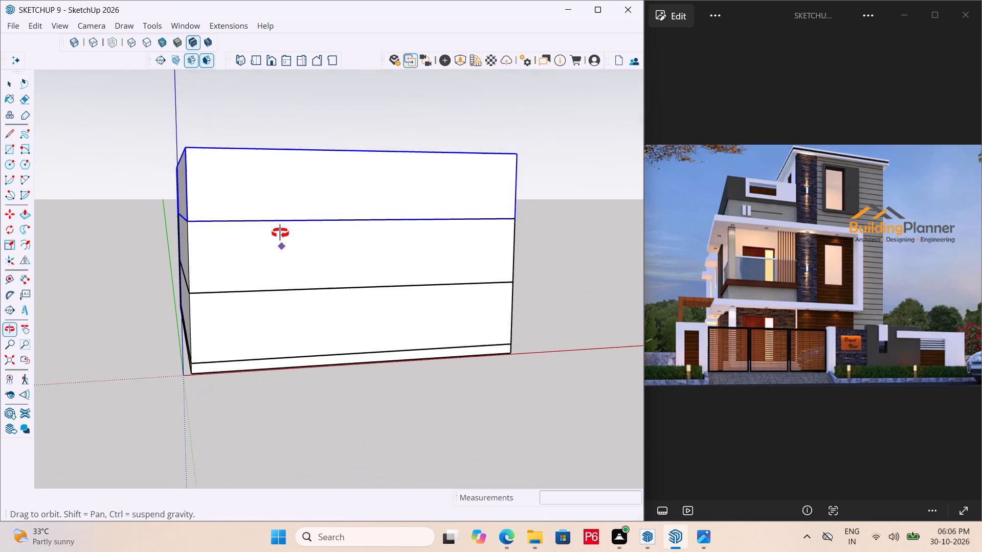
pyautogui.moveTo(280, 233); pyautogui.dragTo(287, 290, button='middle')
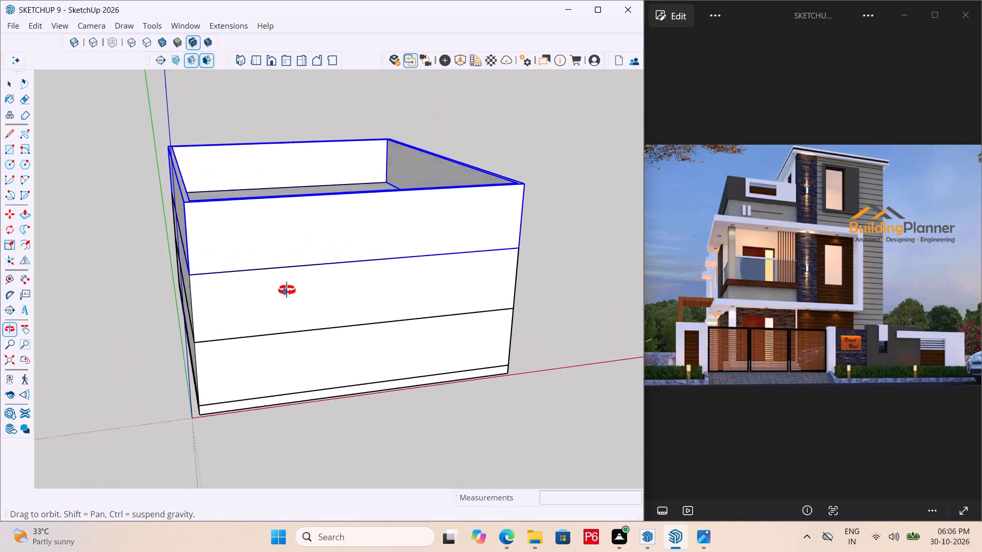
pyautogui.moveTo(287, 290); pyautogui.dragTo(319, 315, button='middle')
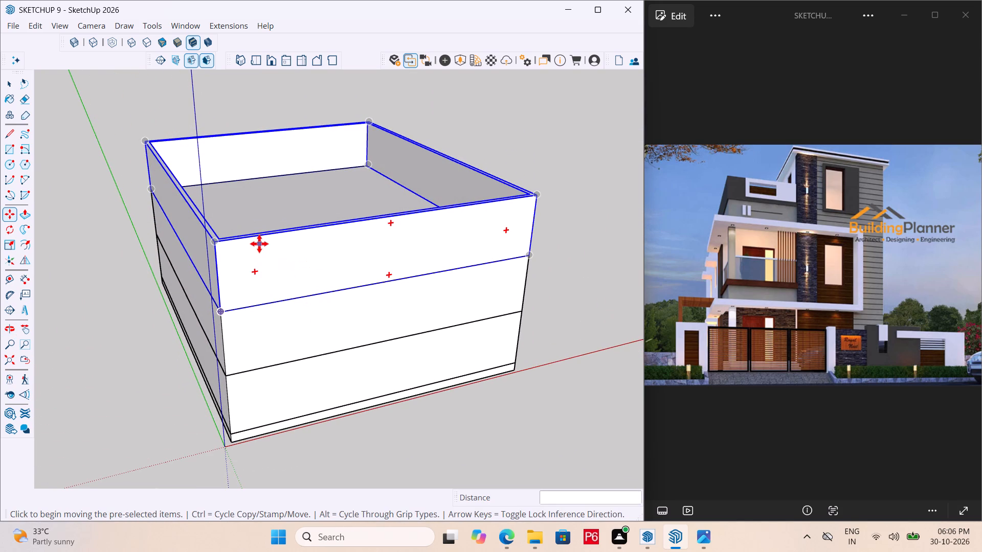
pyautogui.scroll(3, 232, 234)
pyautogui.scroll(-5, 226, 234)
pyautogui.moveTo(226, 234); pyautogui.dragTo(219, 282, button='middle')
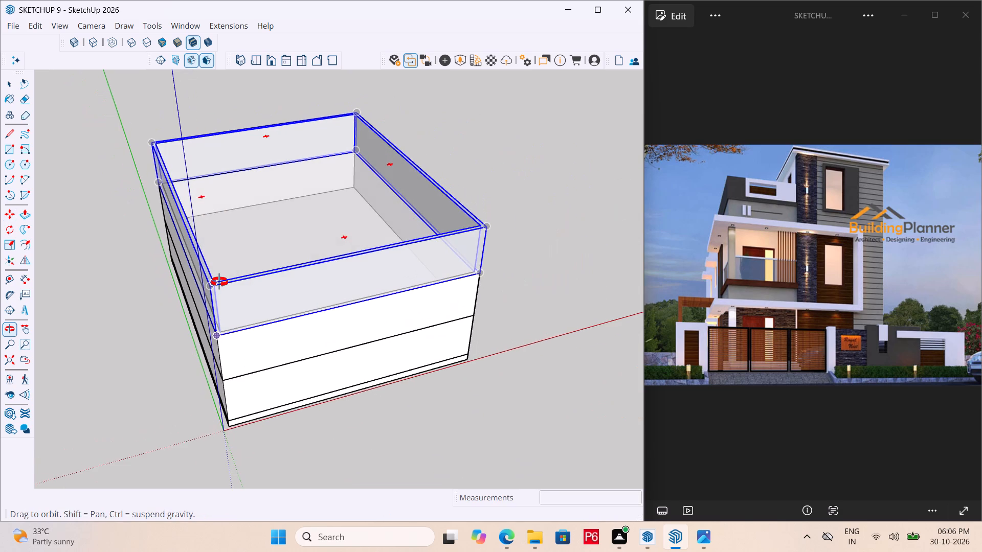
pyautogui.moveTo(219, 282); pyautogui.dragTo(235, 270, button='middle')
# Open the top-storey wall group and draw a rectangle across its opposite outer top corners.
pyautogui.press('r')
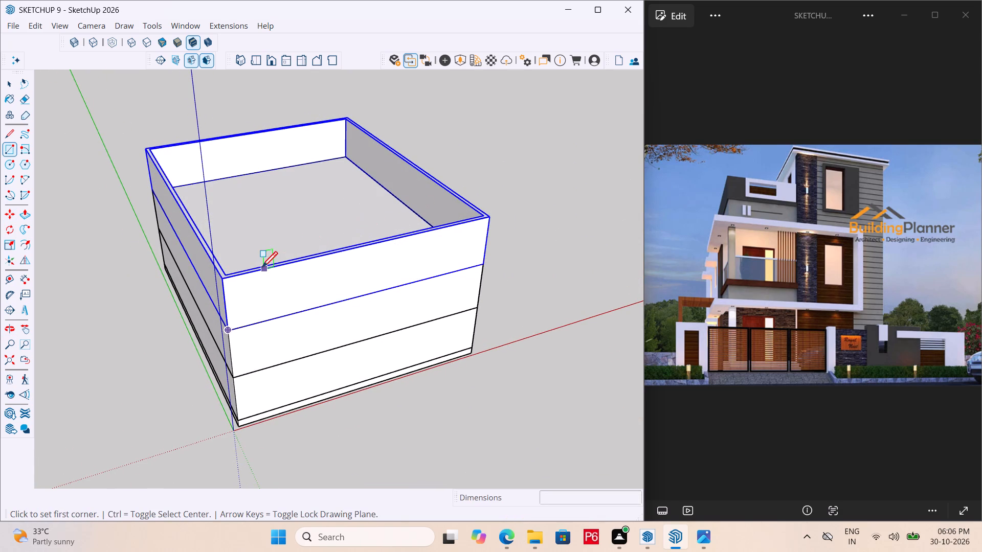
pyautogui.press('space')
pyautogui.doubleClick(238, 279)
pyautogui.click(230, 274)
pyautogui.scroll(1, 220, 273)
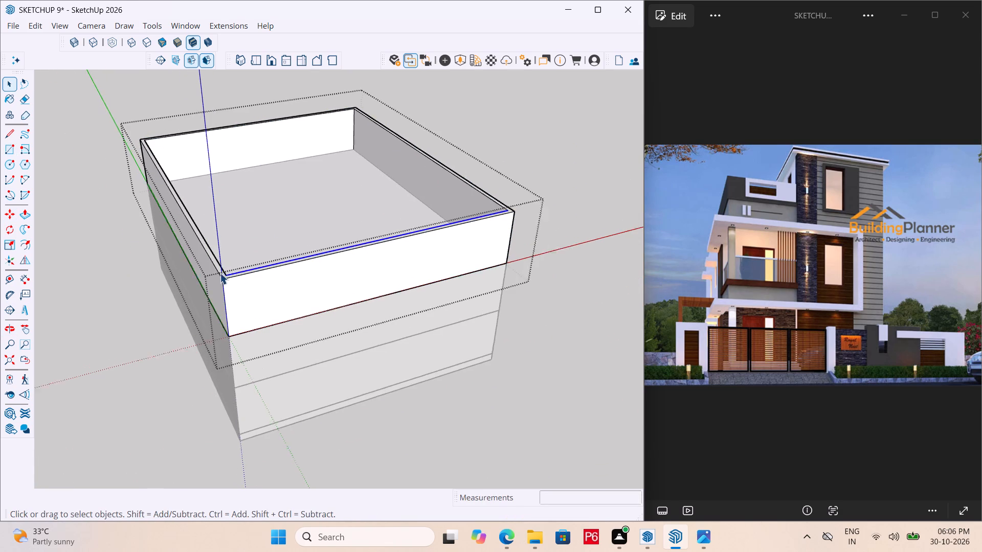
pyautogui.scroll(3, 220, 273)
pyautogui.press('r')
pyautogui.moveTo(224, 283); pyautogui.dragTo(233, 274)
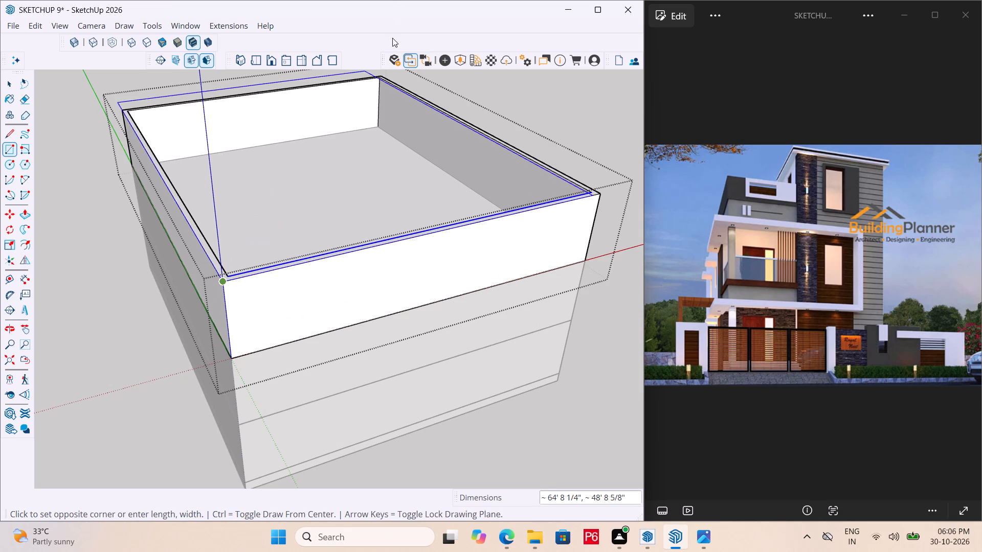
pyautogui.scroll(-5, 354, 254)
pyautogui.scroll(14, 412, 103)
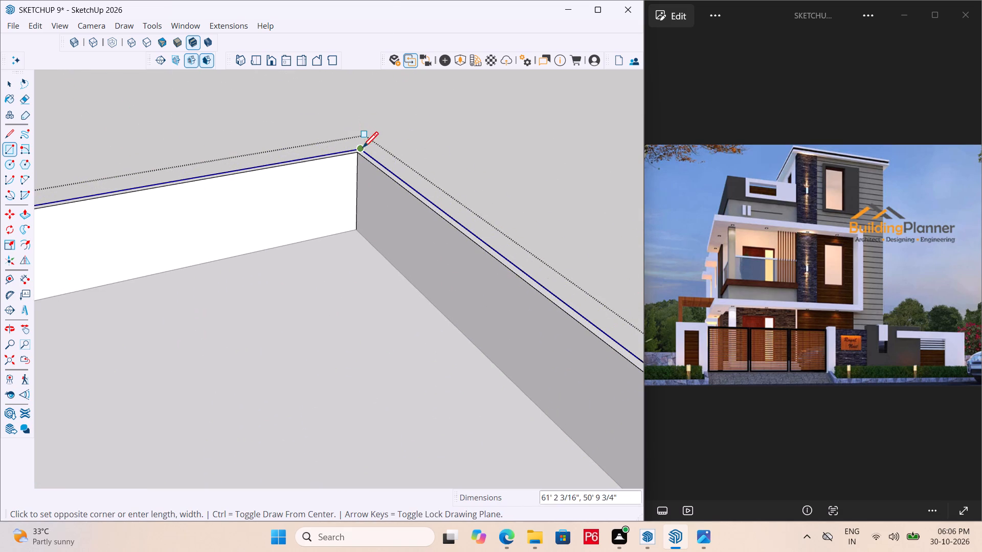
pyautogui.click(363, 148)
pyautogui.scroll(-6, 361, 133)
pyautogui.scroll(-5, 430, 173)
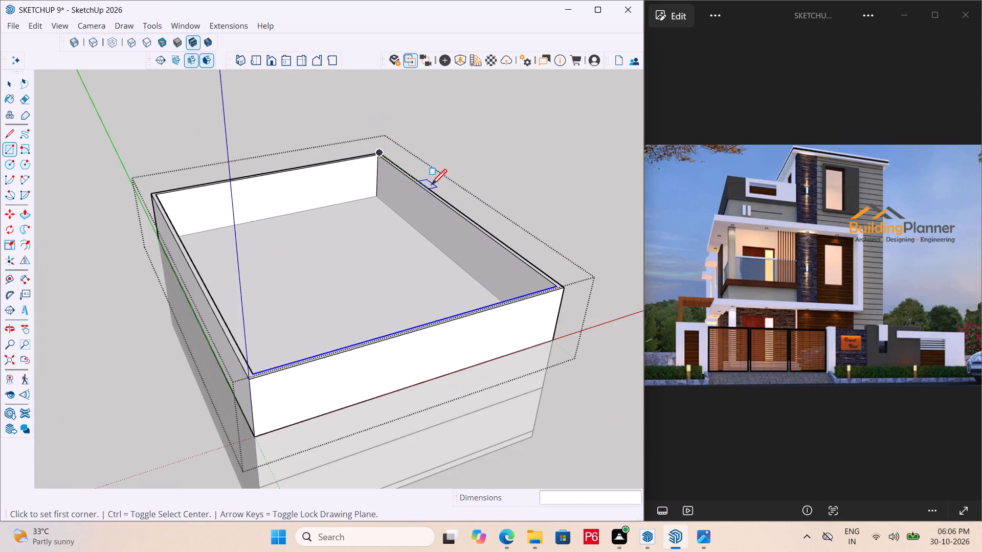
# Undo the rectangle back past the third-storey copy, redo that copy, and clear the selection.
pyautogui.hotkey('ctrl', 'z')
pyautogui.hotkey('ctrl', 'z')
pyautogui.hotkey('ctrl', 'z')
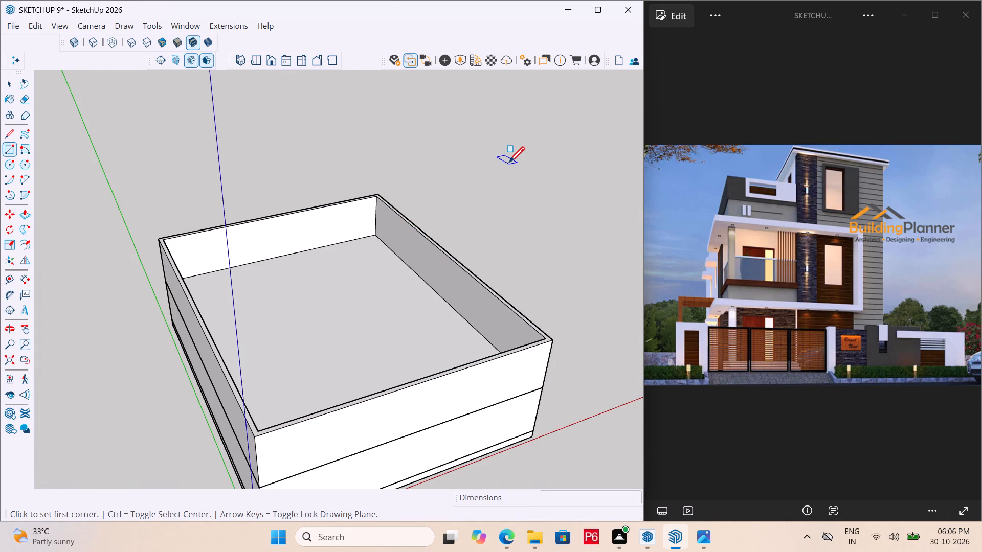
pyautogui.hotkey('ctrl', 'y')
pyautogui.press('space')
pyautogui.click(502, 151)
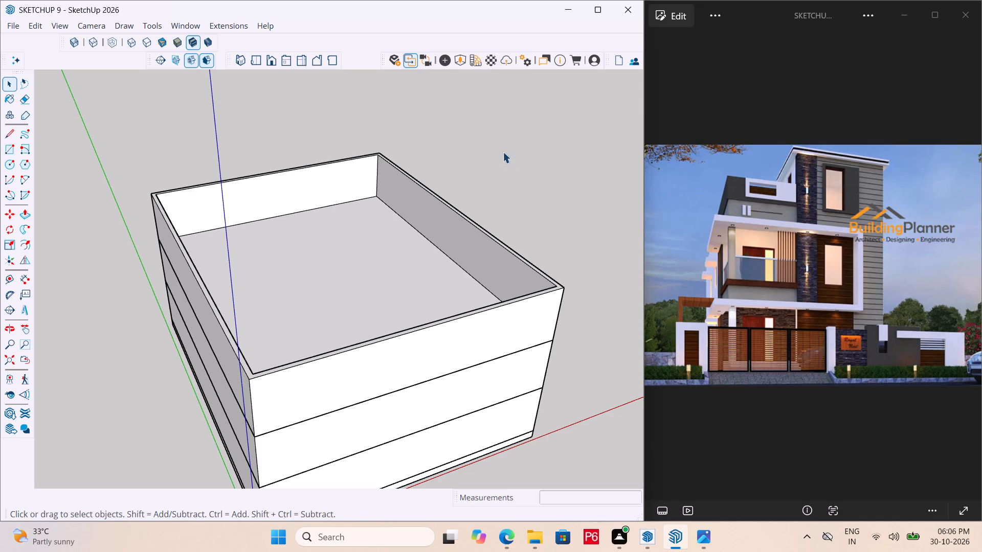
# Outside the wall groups, draw a 50' by 60' rectangle capping the third storey between opposite outer top corners.
pyautogui.scroll(-1, 452, 218)
pyautogui.moveTo(437, 218); pyautogui.dragTo(386, 229, button='middle')
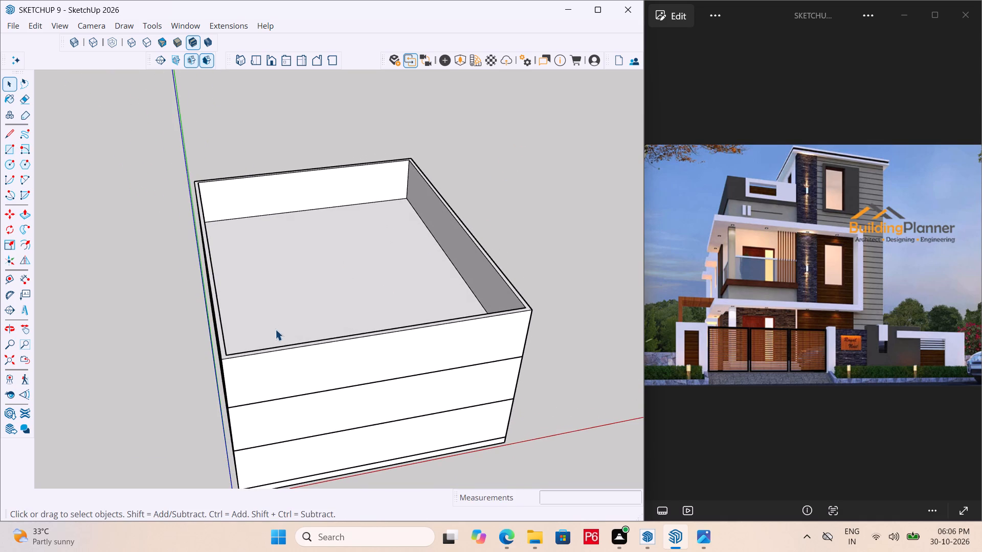
pyautogui.press('r')
pyautogui.click(222, 362)
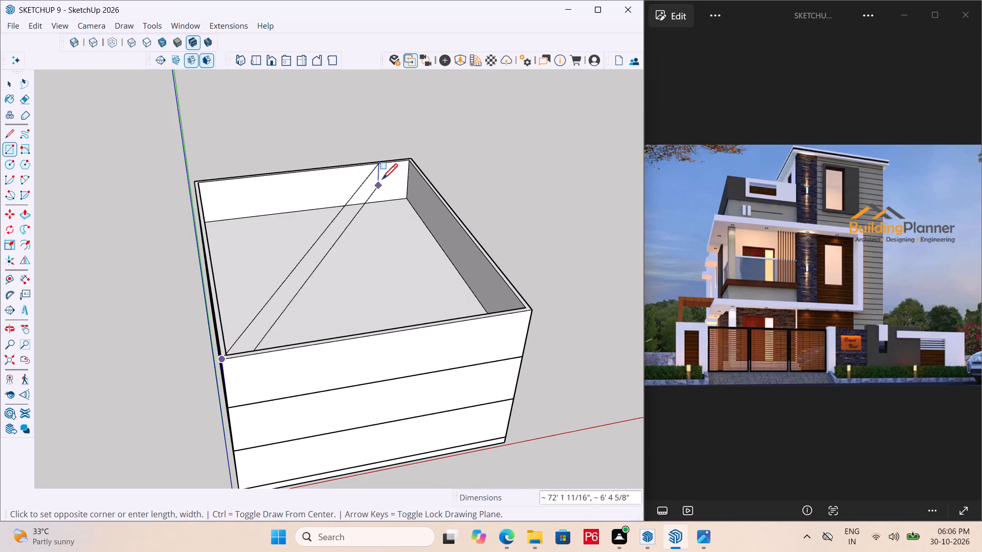
pyautogui.click(415, 157)
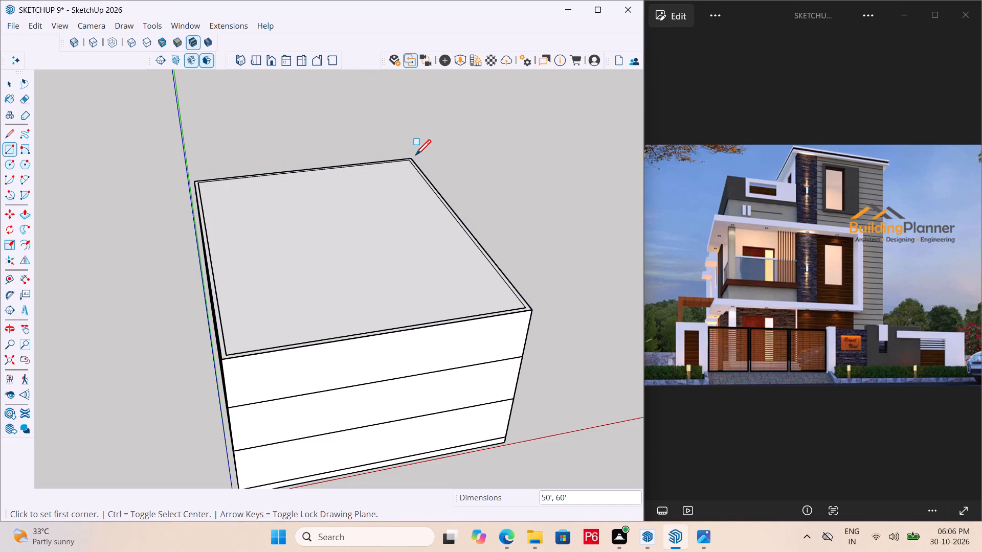
# Push/Pull the rectangle on top of the third storey 6" upward to form the roof slab.
pyautogui.press('space')
pyautogui.doubleClick(336, 263)
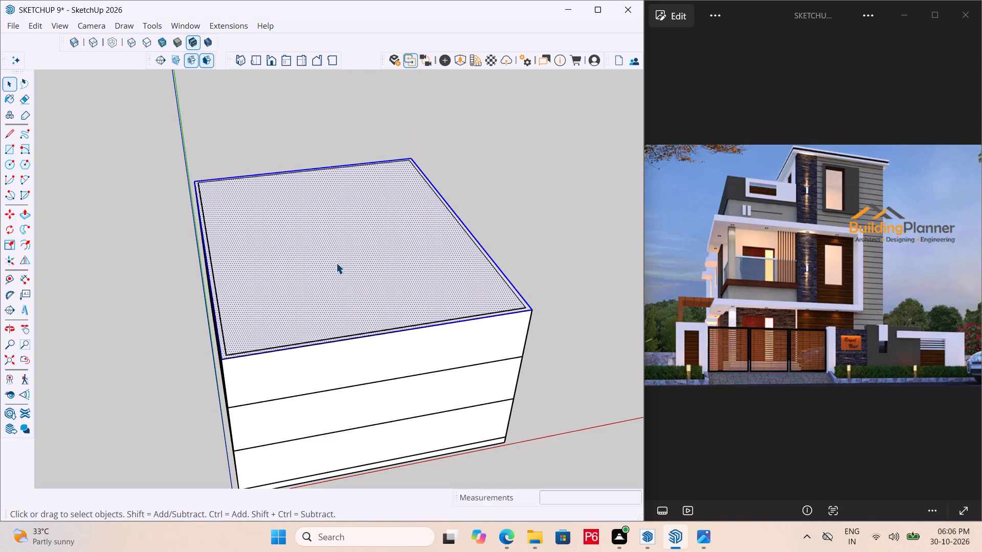
pyautogui.press('p')
pyautogui.click(336, 263)
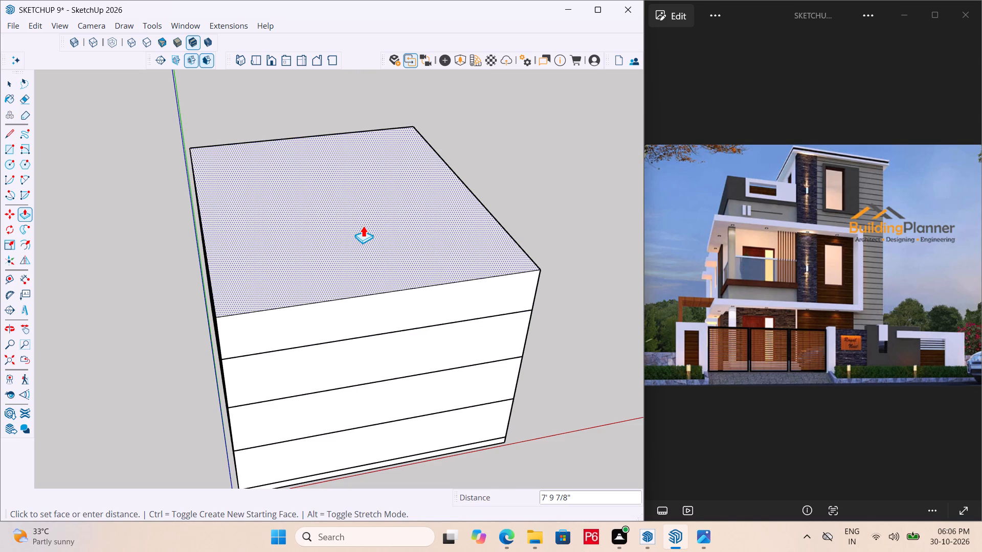
pyautogui.write('6"')
pyautogui.press('Return')
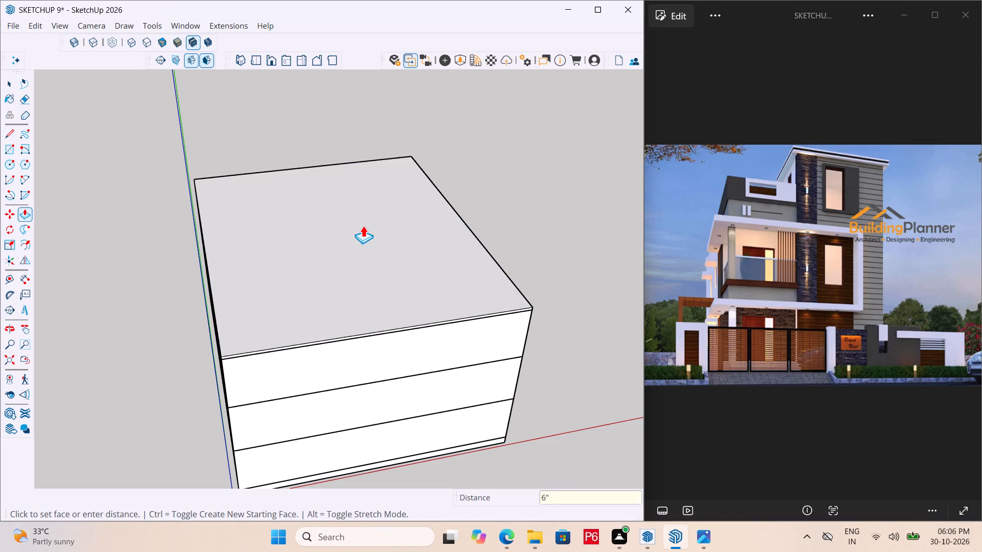
# Save the model.
pyautogui.moveTo(331, 321); pyautogui.dragTo(348, 242, button='middle')
pyautogui.hotkey('ctrl', 's')
pyautogui.hotkey('ctrl', 's')
pyautogui.hotkey('ctrl', 's')
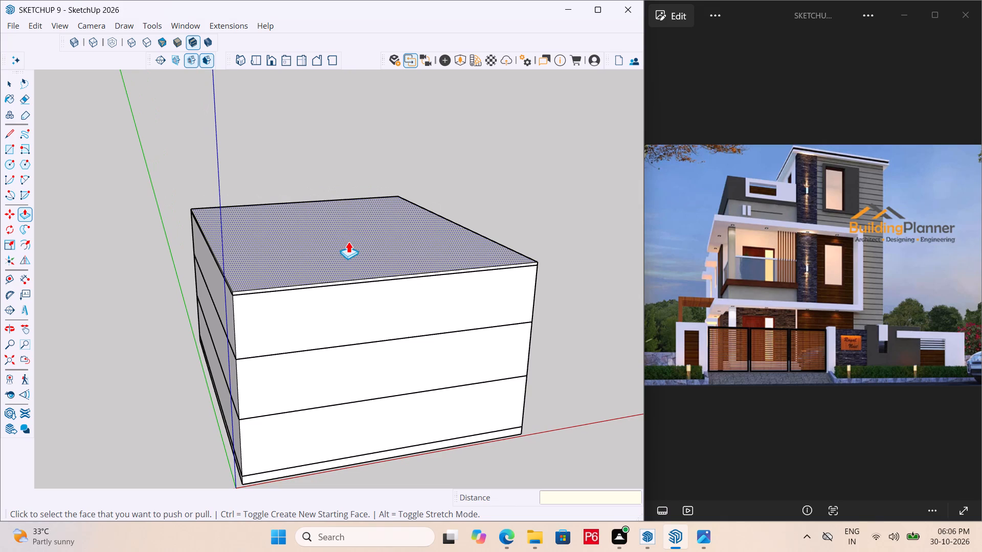
pyautogui.hotkey('ctrl', 's')
# Open the top-storey wall group and place a guide line 5' below the top edge of the green-axis side wall.
pyautogui.scroll(3, 250, 308)
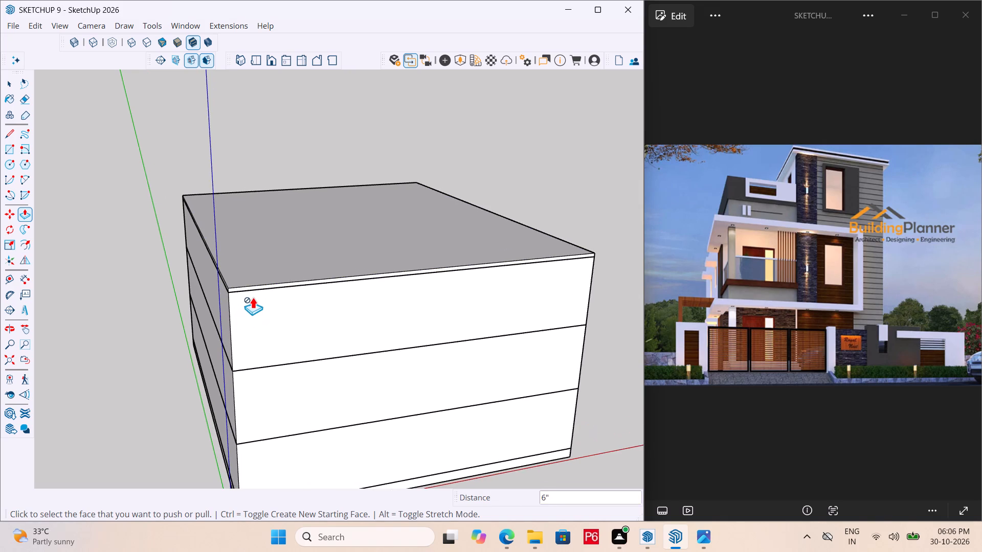
pyautogui.scroll(-4, 252, 296)
pyautogui.moveTo(302, 334); pyautogui.dragTo(382, 292, button='middle')
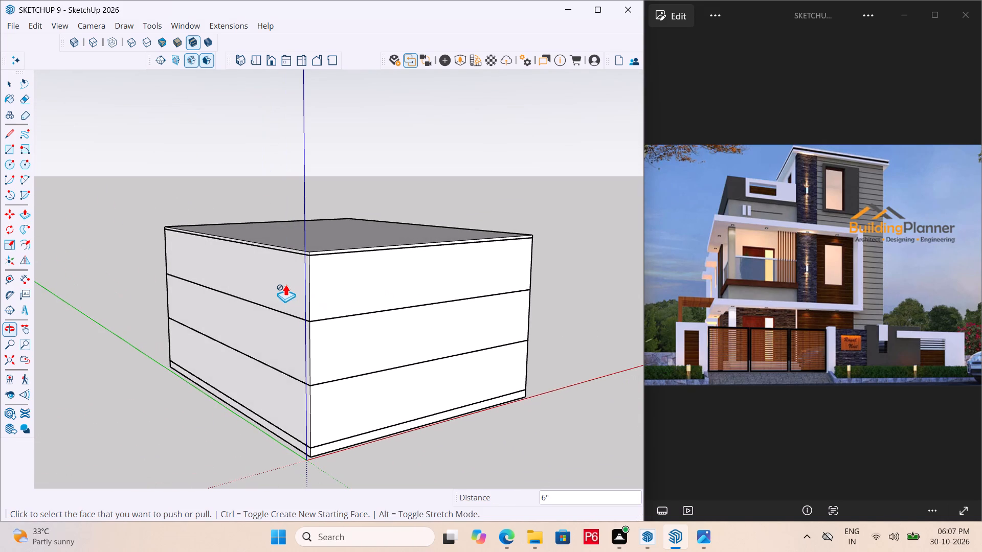
pyautogui.click(288, 281)
pyautogui.press('space')
pyautogui.click(288, 281)
pyautogui.doubleClick(282, 281)
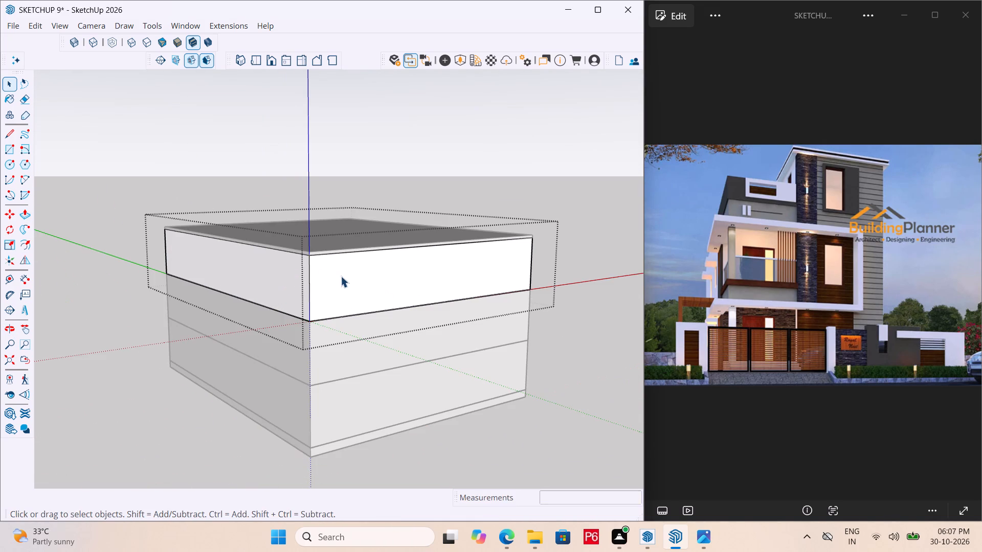
pyautogui.moveTo(341, 276); pyautogui.dragTo(285, 256, button='middle')
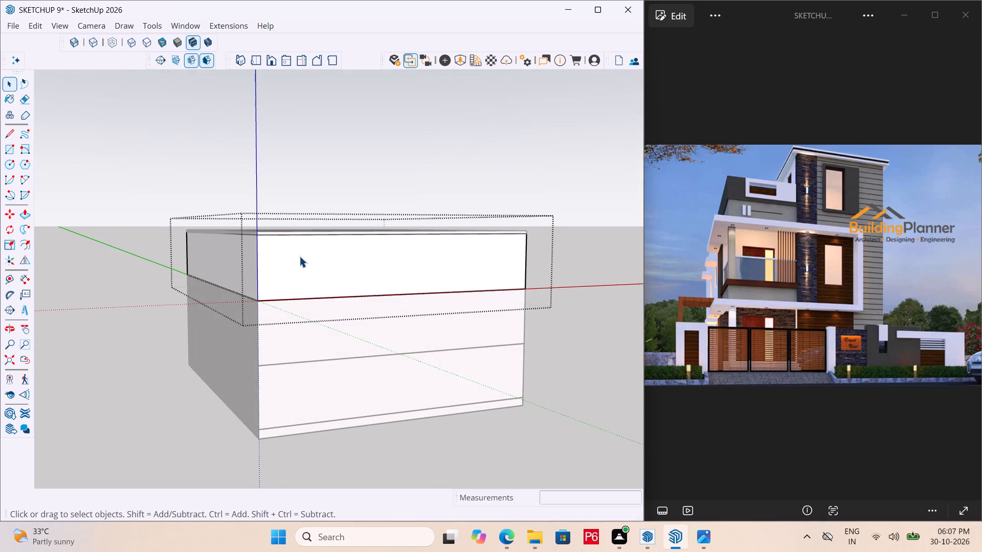
pyautogui.press('t')
pyautogui.scroll(4, 211, 248)
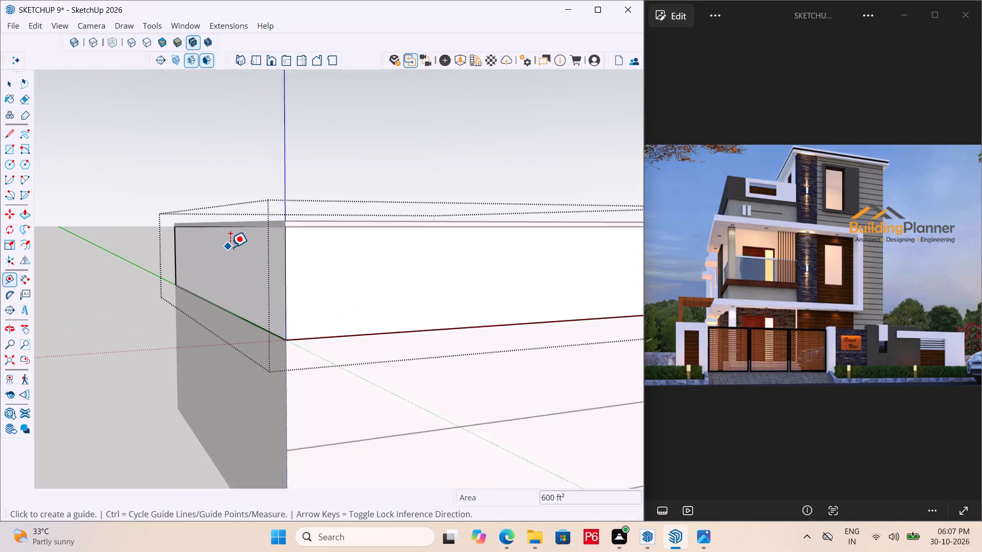
pyautogui.moveTo(262, 245); pyautogui.dragTo(324, 247, button='middle')
pyautogui.scroll(1, 308, 249)
pyautogui.click(339, 225)
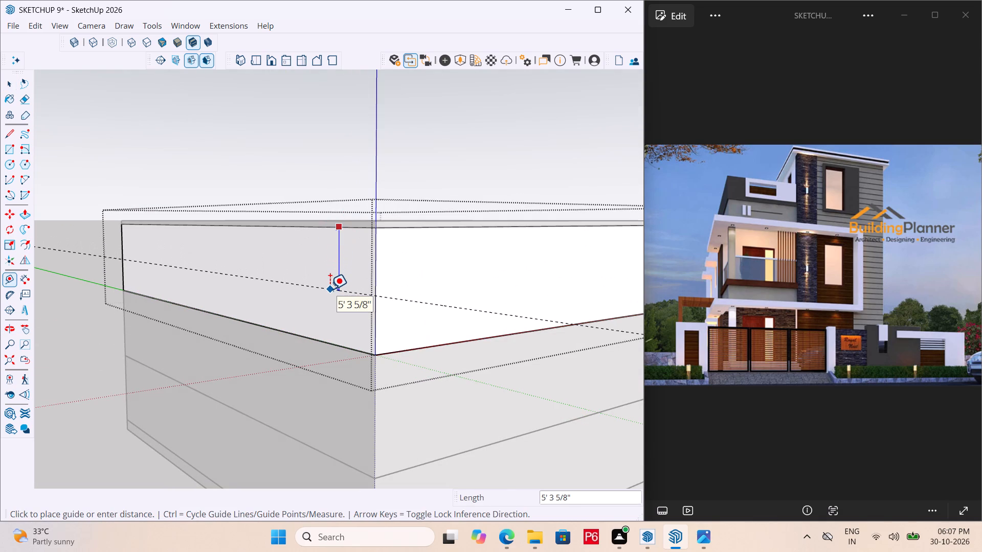
pyautogui.write("5'")
pyautogui.press('Return')
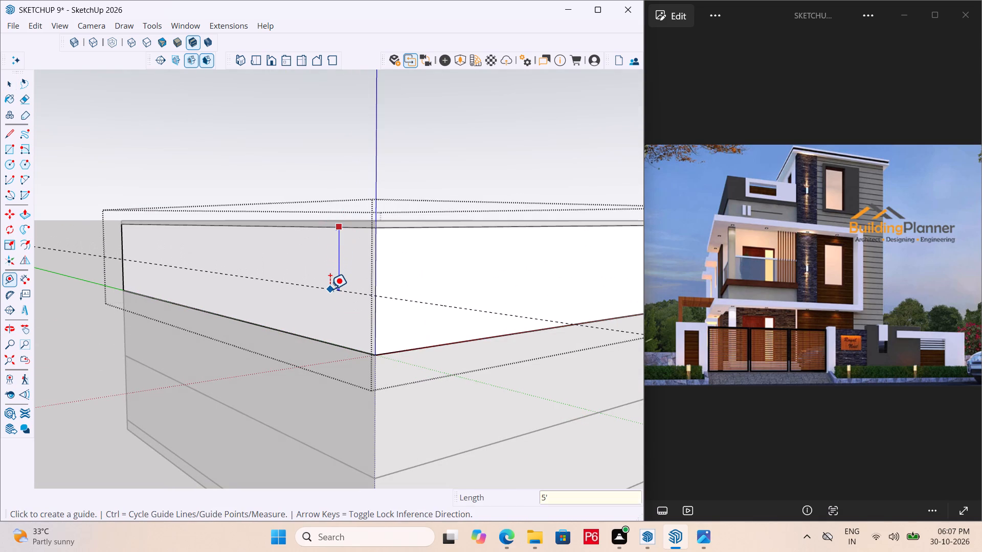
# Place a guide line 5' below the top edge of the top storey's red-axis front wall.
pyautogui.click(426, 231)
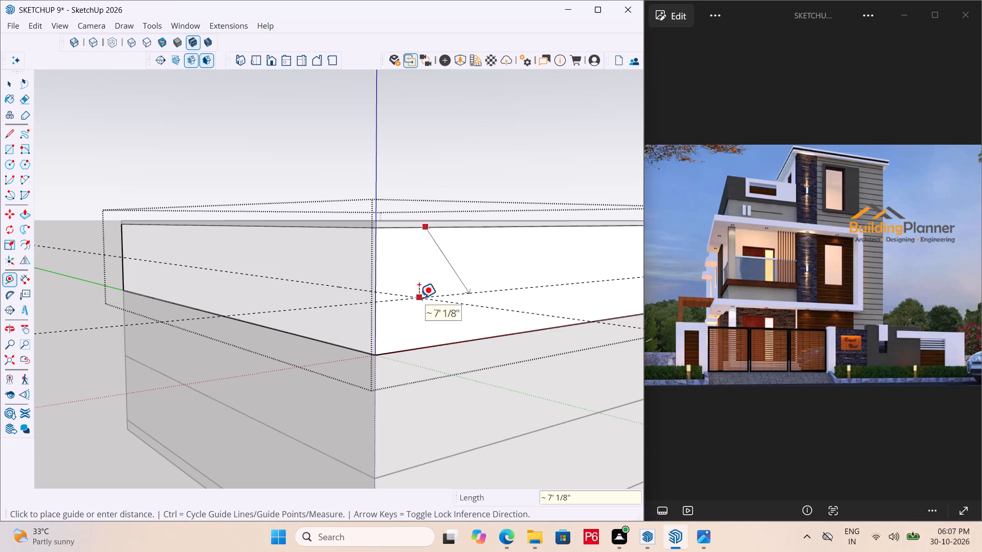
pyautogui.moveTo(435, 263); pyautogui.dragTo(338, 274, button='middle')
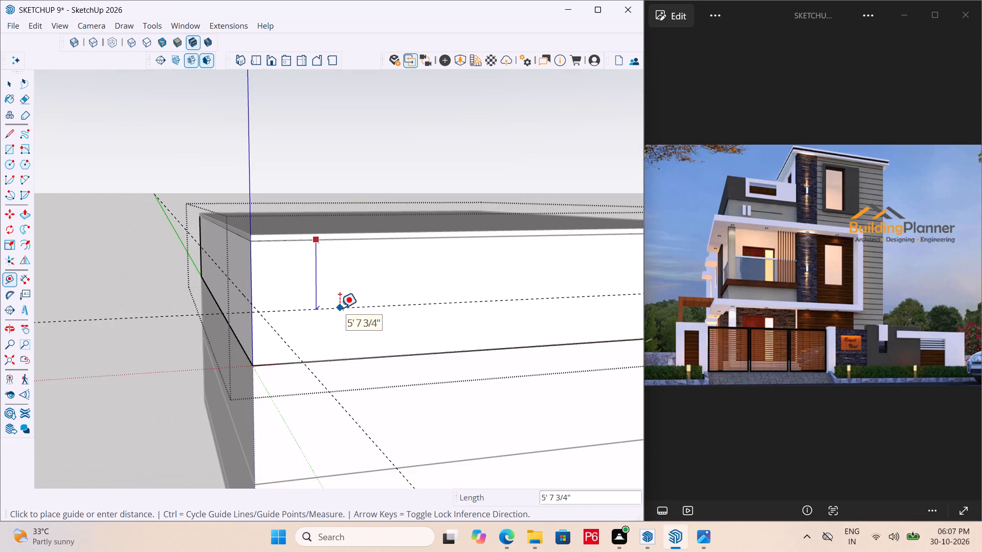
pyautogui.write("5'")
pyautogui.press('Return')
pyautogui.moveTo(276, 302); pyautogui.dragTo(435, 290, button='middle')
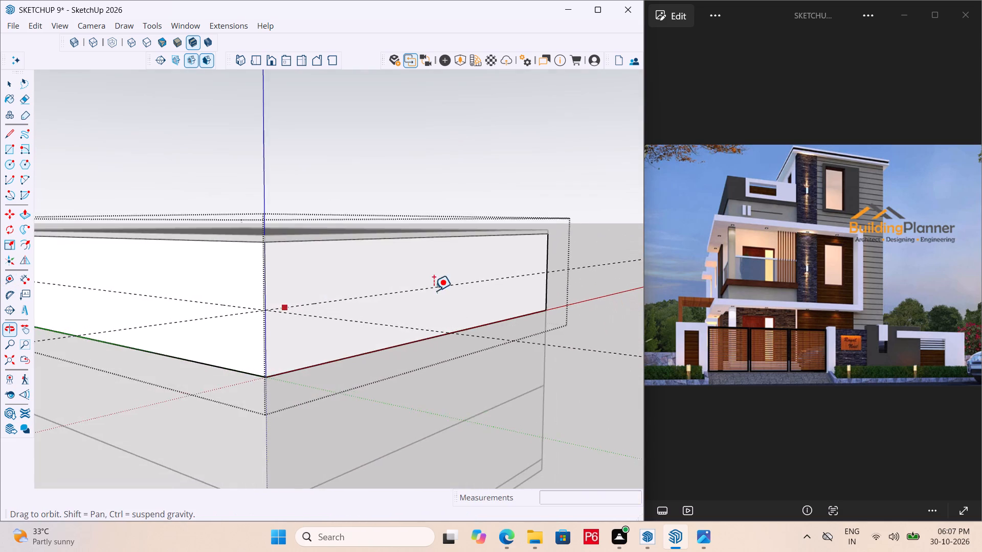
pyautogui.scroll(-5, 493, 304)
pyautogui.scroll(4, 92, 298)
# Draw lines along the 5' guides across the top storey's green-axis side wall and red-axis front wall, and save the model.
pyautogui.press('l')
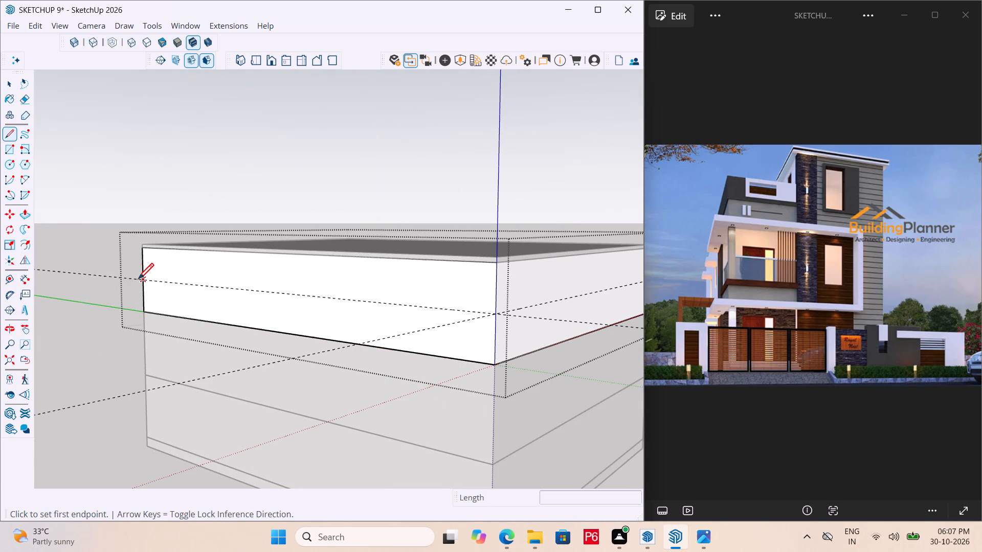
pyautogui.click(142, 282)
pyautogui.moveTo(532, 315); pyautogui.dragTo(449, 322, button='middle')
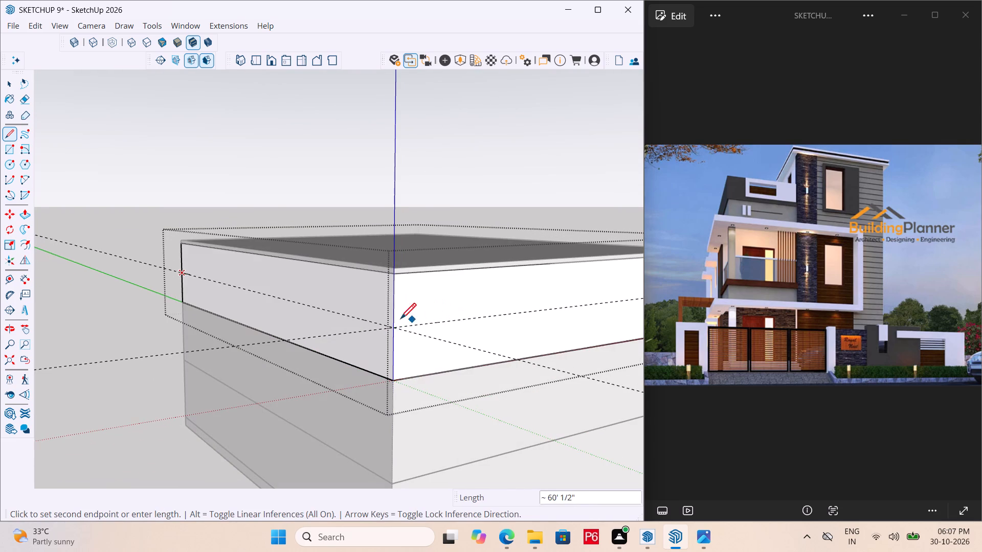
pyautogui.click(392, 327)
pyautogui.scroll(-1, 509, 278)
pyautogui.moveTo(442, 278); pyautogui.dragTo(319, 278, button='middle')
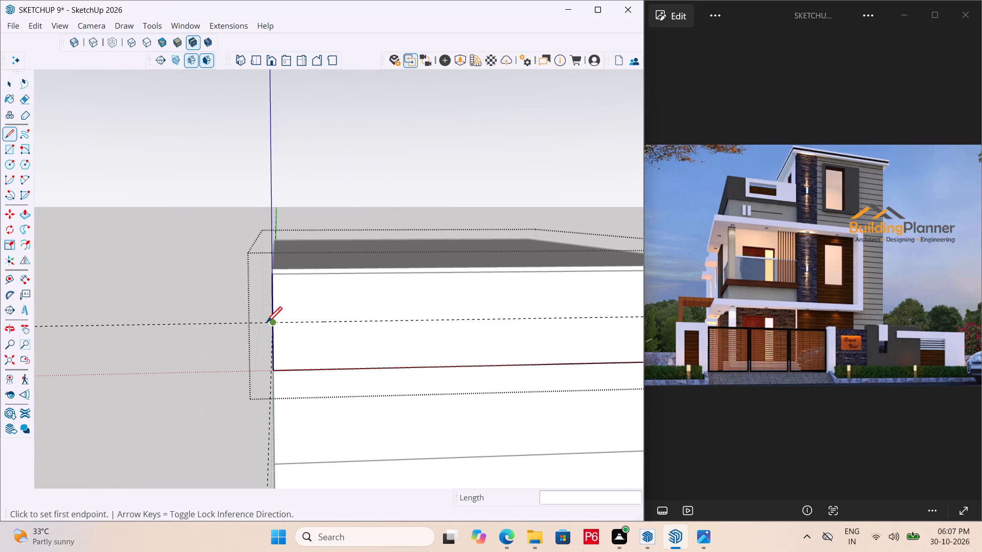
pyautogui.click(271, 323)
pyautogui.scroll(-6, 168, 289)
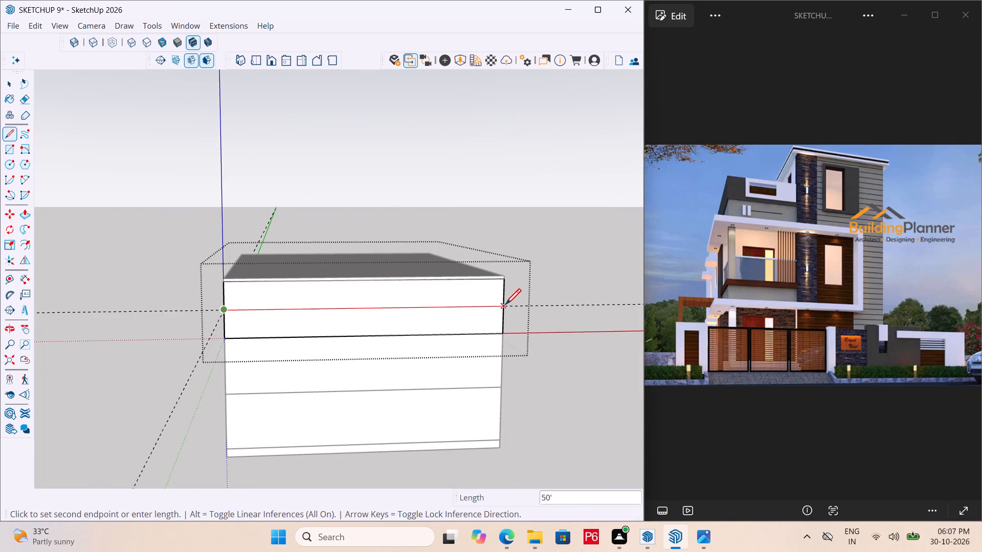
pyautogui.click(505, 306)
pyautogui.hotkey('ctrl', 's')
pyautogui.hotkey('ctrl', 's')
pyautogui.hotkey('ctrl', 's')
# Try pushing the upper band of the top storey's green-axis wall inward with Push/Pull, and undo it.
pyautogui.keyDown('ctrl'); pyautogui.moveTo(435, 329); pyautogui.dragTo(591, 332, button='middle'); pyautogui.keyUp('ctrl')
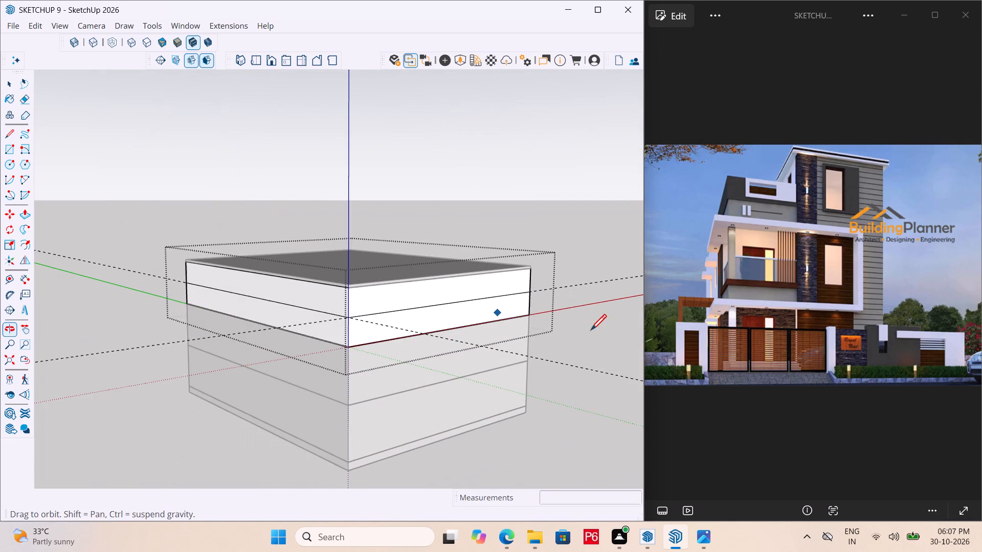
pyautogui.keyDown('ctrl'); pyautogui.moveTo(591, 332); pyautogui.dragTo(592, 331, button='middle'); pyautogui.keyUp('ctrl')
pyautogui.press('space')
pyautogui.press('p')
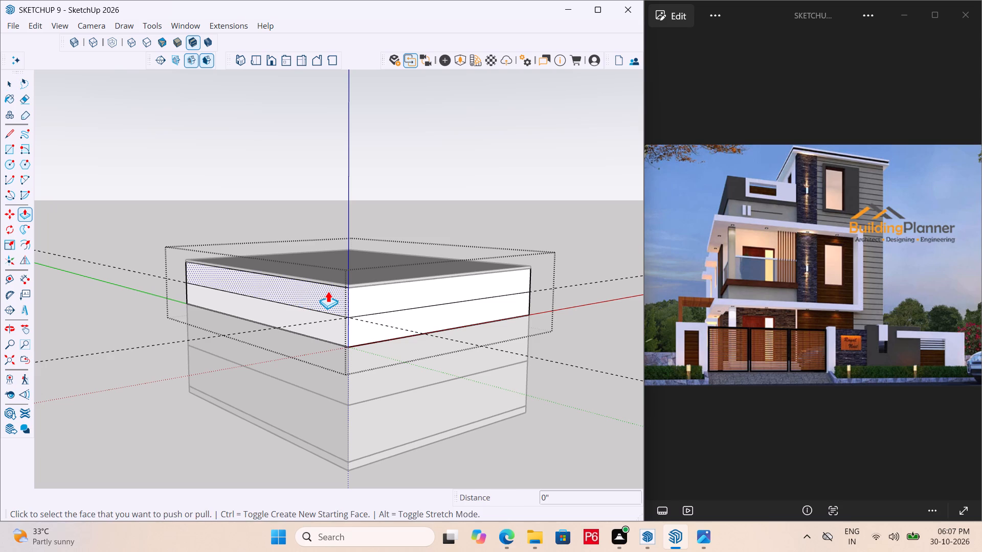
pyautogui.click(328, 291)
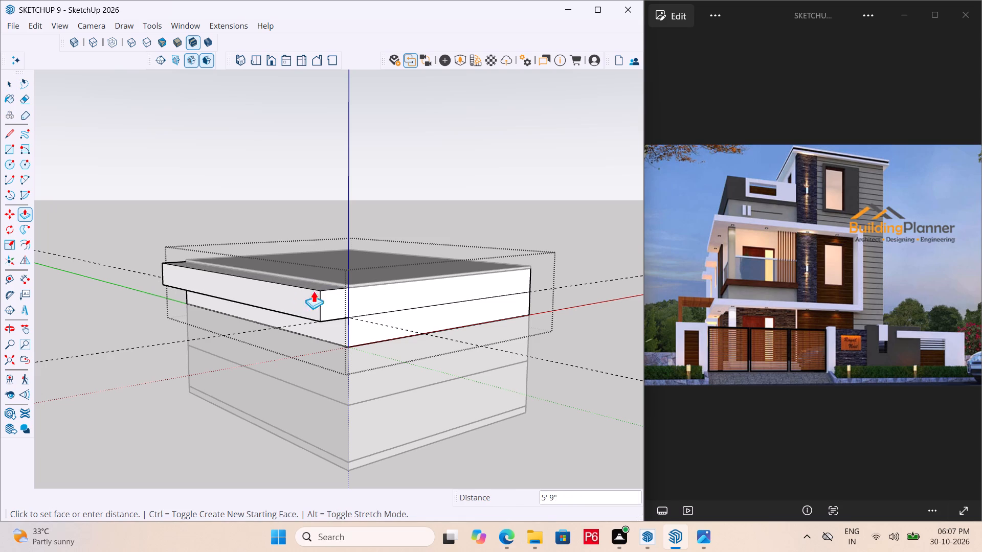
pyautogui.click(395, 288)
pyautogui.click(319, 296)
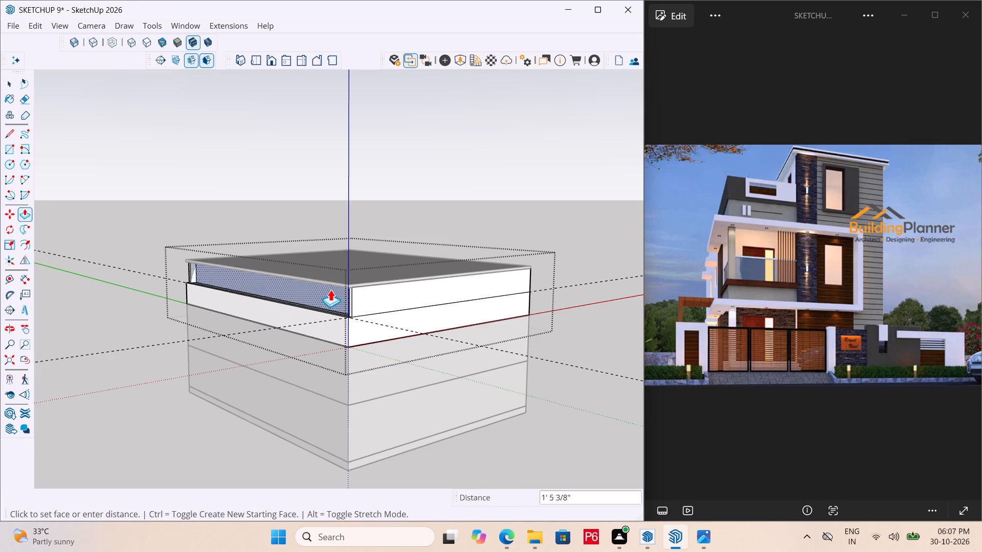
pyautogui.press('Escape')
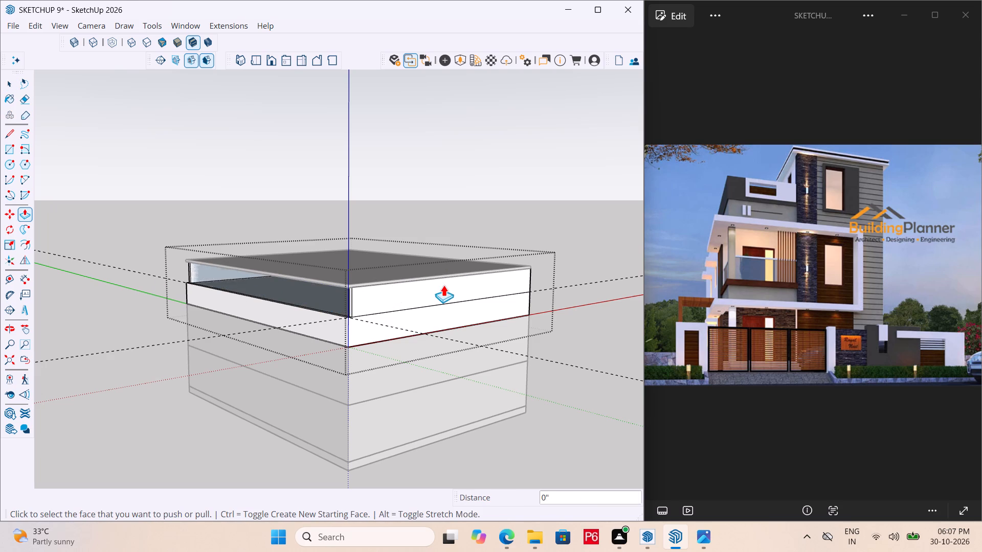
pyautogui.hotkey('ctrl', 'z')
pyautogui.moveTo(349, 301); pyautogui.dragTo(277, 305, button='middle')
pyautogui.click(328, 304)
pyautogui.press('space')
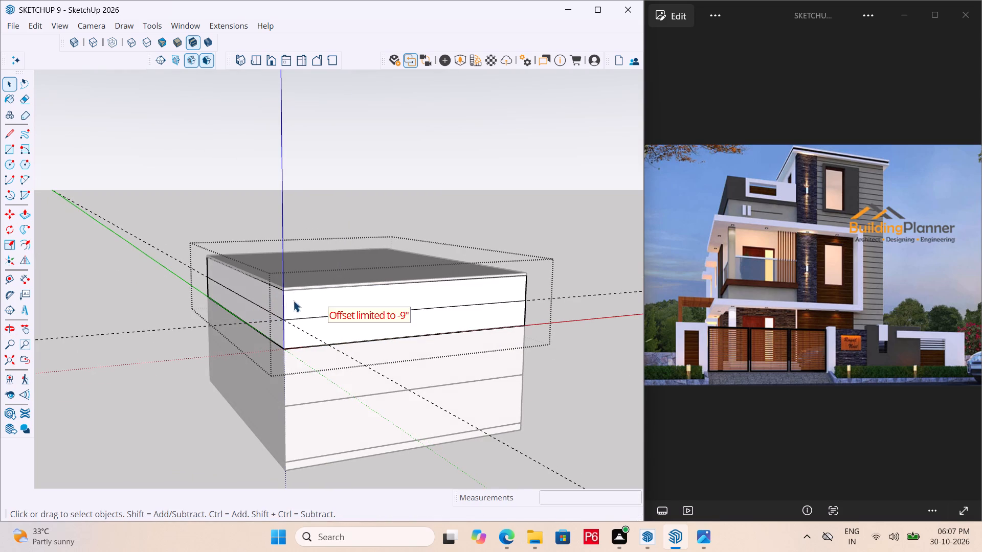
# Undo the lines and guides on the top storey and the roof slab with its rectangle.
pyautogui.moveTo(300, 303); pyautogui.dragTo(351, 275, button='middle')
pyautogui.scroll(-1, 303, 303)
pyautogui.scroll(3, 345, 286)
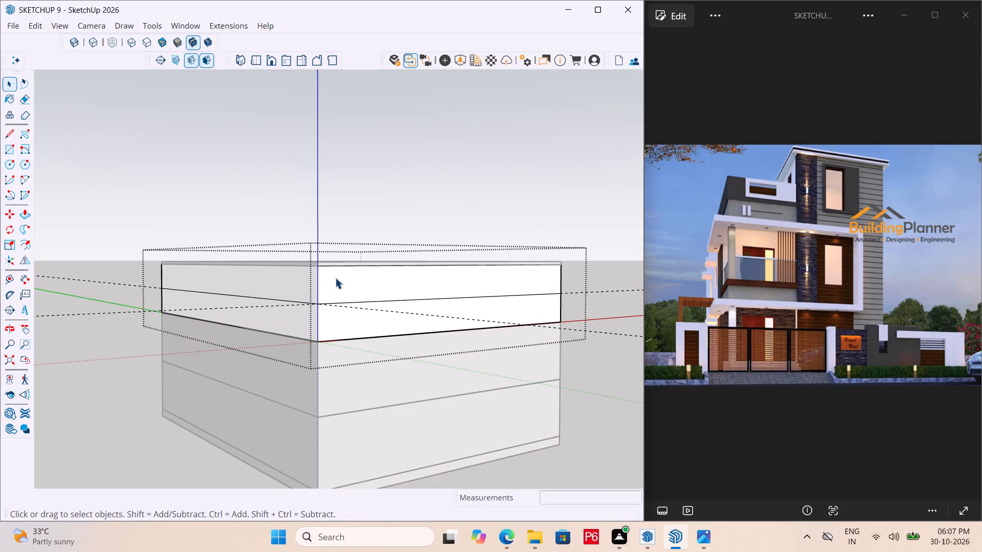
pyautogui.moveTo(334, 282); pyautogui.dragTo(325, 290, button='middle')
pyautogui.scroll(-1, 334, 286)
pyautogui.scroll(-3, 264, 244)
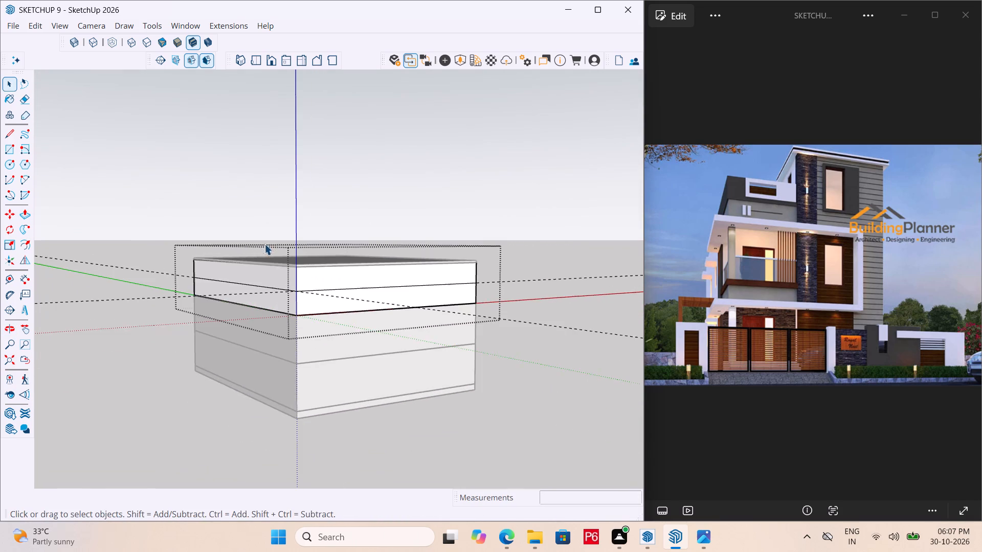
pyautogui.scroll(-2, 264, 244)
pyautogui.moveTo(321, 319); pyautogui.dragTo(306, 340, button='middle')
pyautogui.hotkey('ctrl', 'z')
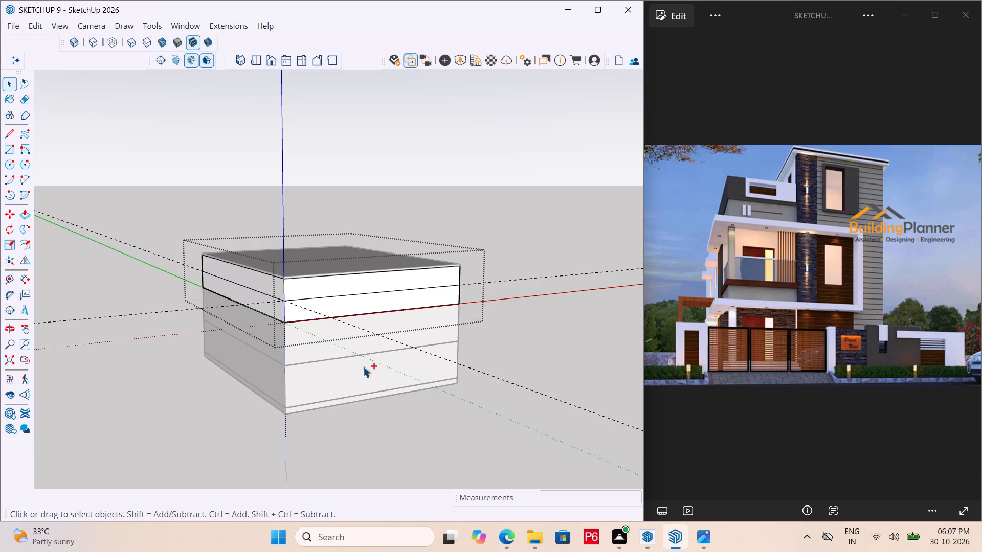
pyautogui.hotkey('ctrl', 'z')
pyautogui.hotkey('ctrl', 'z')
pyautogui.hotkey('ctrl', 'z')
pyautogui.hotkey('ctrl', 'z')
pyautogui.hotkey('ctrl', 'z')
pyautogui.hotkey('ctrl', 'z')
pyautogui.hotkey('ctrl', 'z')
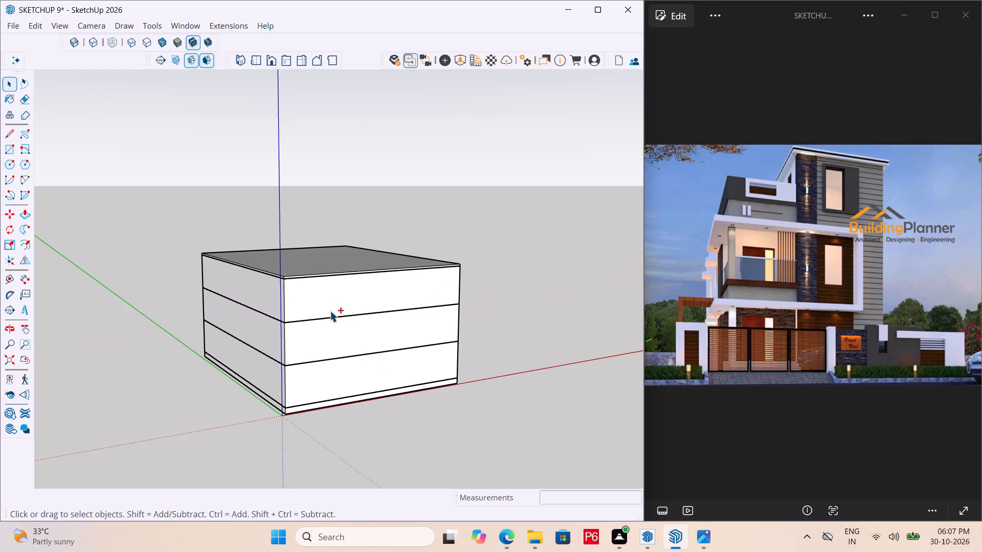
pyautogui.hotkey('ctrl', 'z')
pyautogui.hotkey('ctrl', 'z')
# Delete the wall groups of all three storeys from the top down, saving the model before removing the lowest one.
pyautogui.moveTo(304, 287); pyautogui.dragTo(303, 306, button='middle')
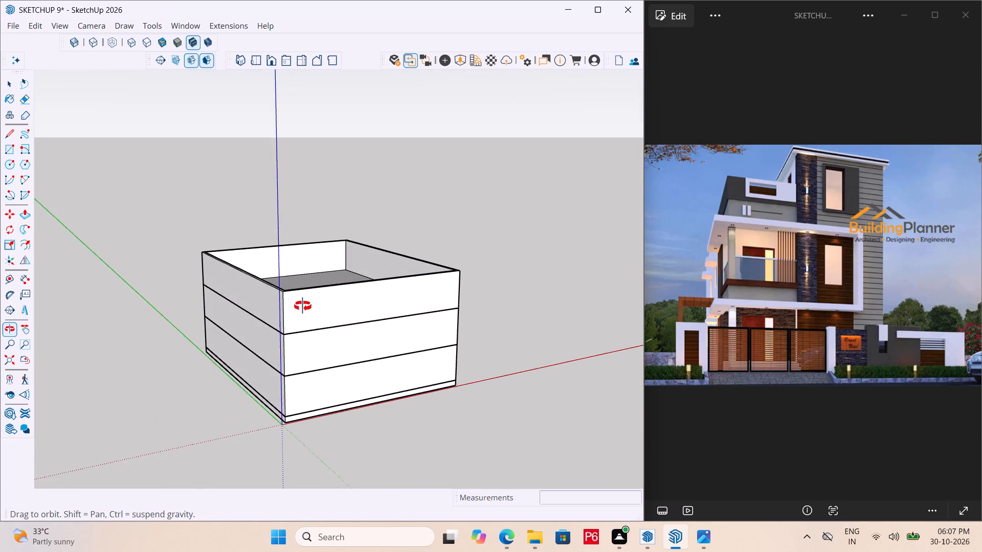
pyautogui.moveTo(303, 306); pyautogui.dragTo(255, 275, button='middle')
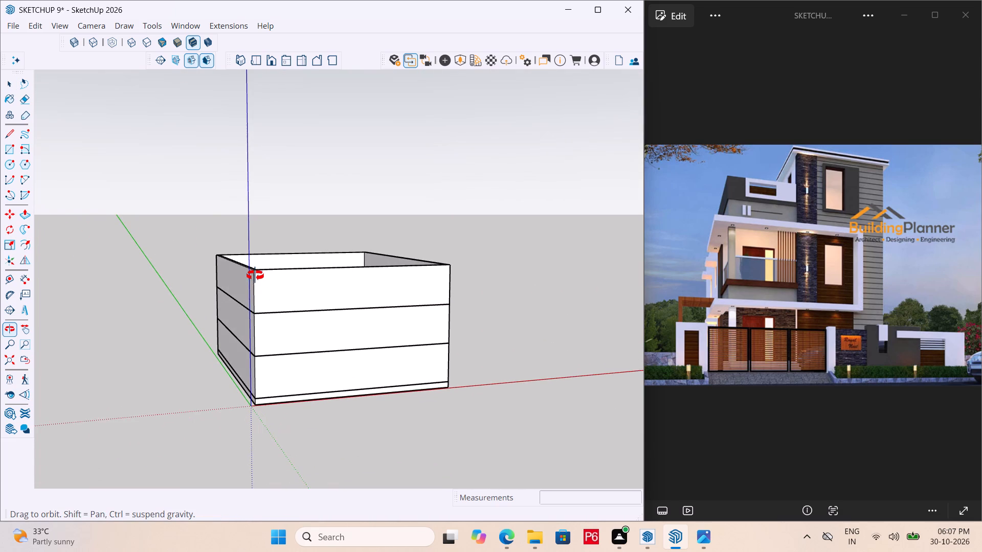
pyautogui.moveTo(255, 275); pyautogui.dragTo(273, 279, button='middle')
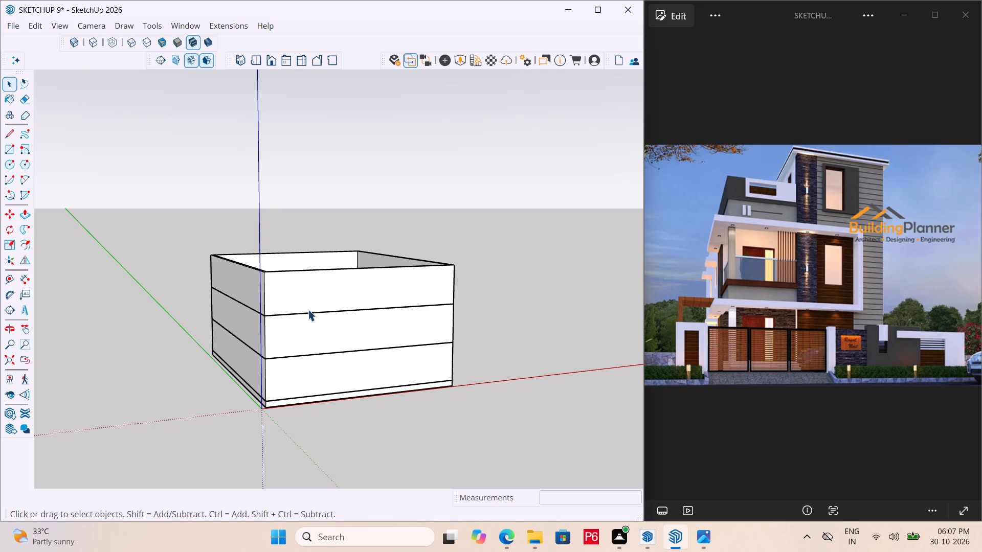
pyautogui.moveTo(311, 312); pyautogui.dragTo(319, 382, button='middle')
pyautogui.scroll(1, 323, 356)
pyautogui.click(332, 315)
pyautogui.press('Delete')
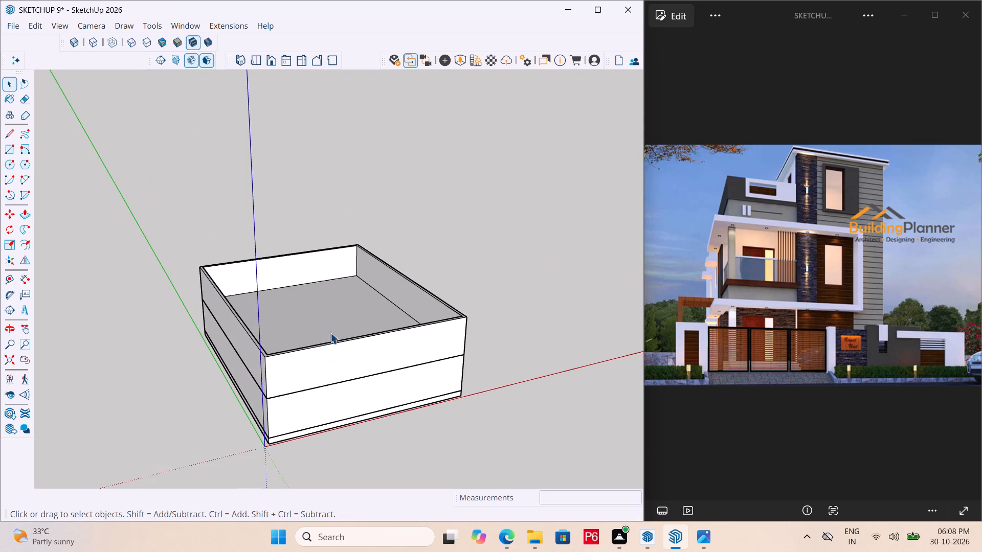
pyautogui.click(332, 355)
pyautogui.press('Delete')
pyautogui.moveTo(324, 355); pyautogui.dragTo(319, 340, button='middle')
pyautogui.hotkey('ctrl', 's')
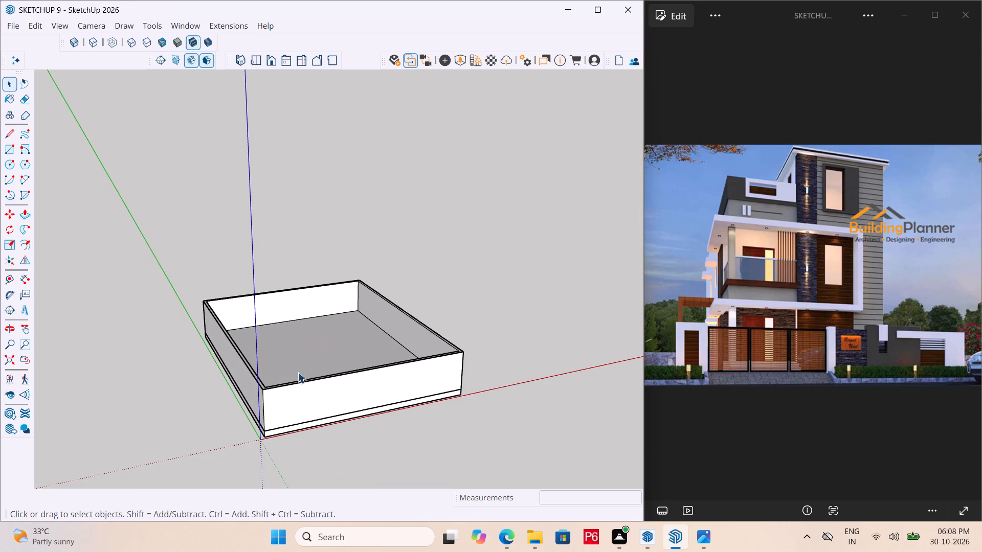
pyautogui.scroll(1, 293, 387)
pyautogui.click(293, 387)
pyautogui.press('Delete')
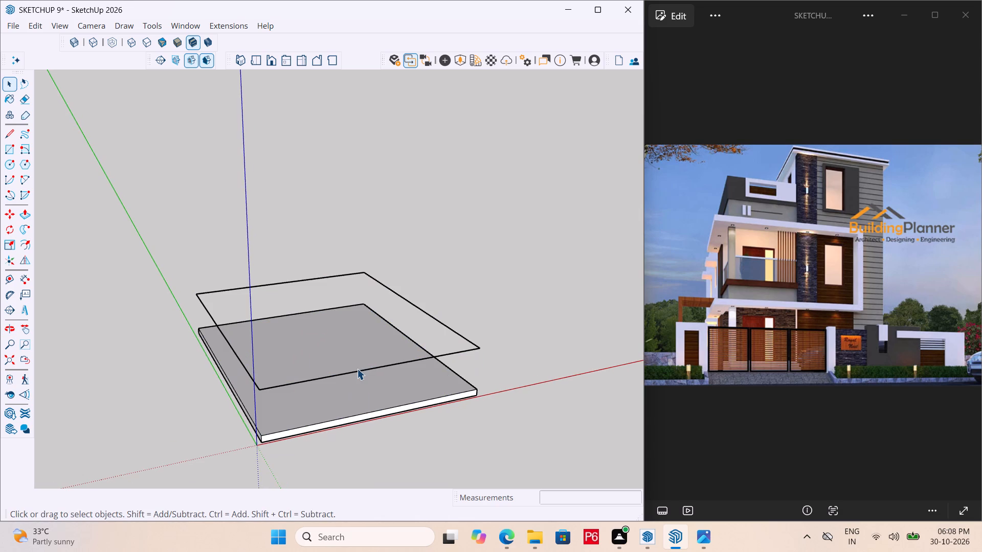
# Delete the four loose edges of the rectangle outline above the base slab.
pyautogui.click(358, 369)
pyautogui.click(473, 348)
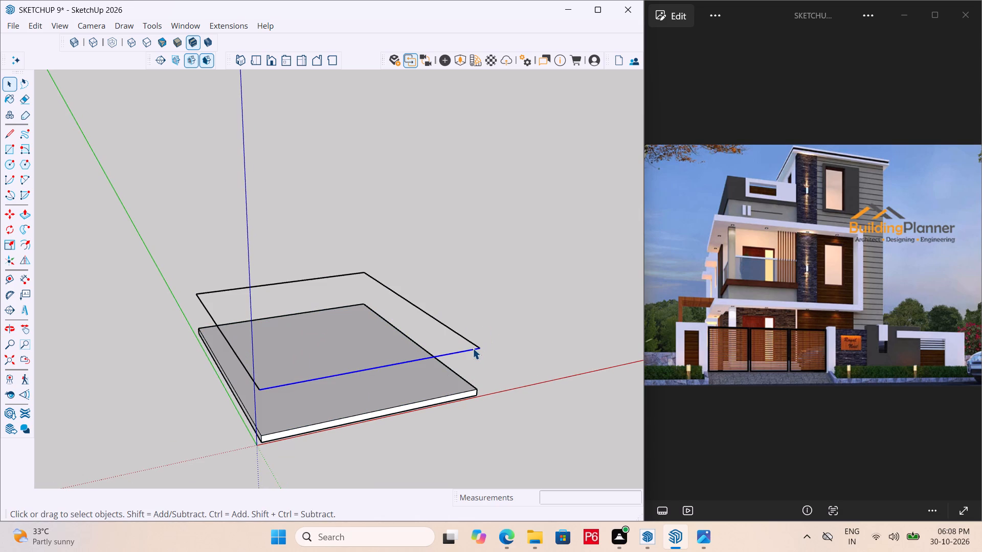
pyautogui.press('Delete')
pyautogui.click(471, 343)
pyautogui.press('Delete')
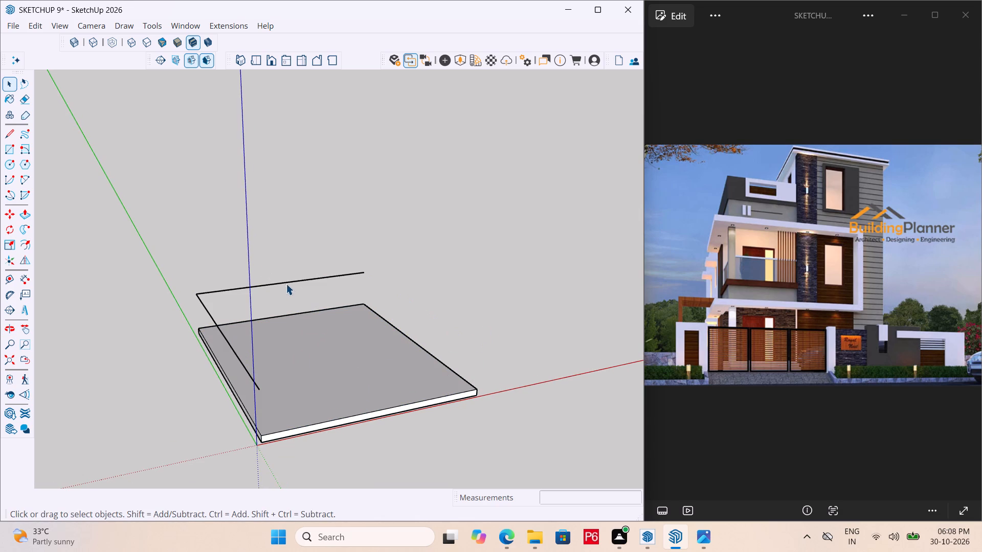
pyautogui.click(286, 283)
pyautogui.press('Delete')
pyautogui.click(207, 307)
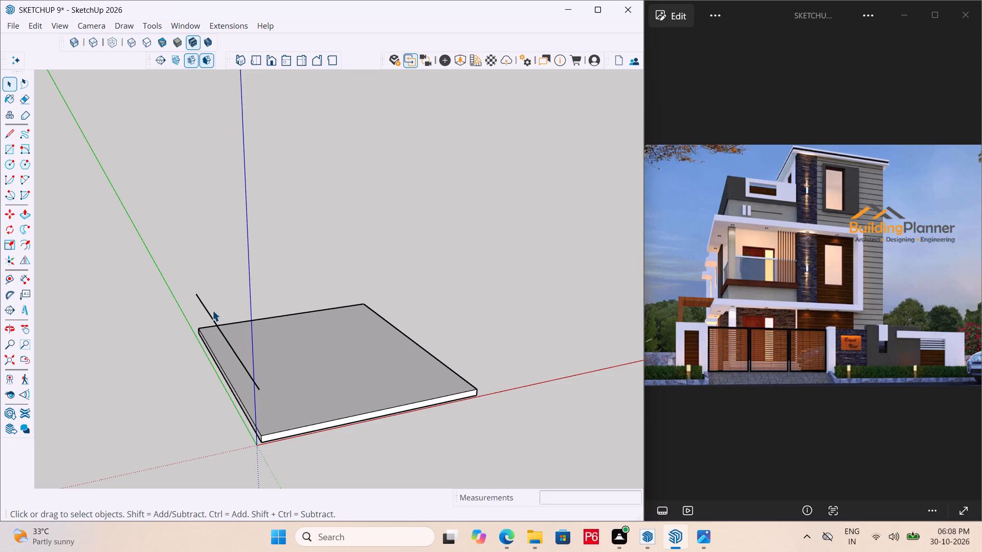
pyautogui.press('Delete')
# Save the model.
pyautogui.hotkey('ctrl', 's')
pyautogui.hotkey('ctrl', 's')
pyautogui.hotkey('ctrl', 's')
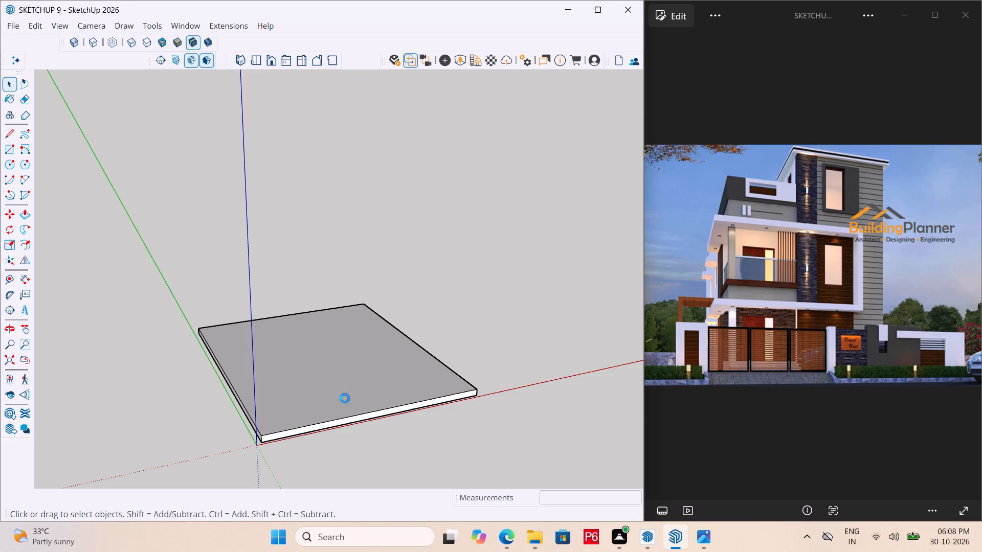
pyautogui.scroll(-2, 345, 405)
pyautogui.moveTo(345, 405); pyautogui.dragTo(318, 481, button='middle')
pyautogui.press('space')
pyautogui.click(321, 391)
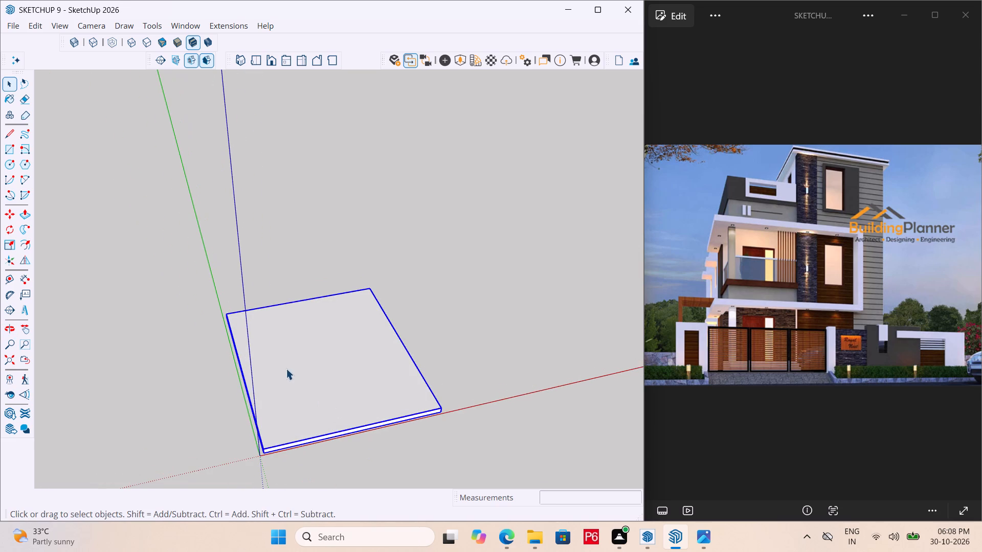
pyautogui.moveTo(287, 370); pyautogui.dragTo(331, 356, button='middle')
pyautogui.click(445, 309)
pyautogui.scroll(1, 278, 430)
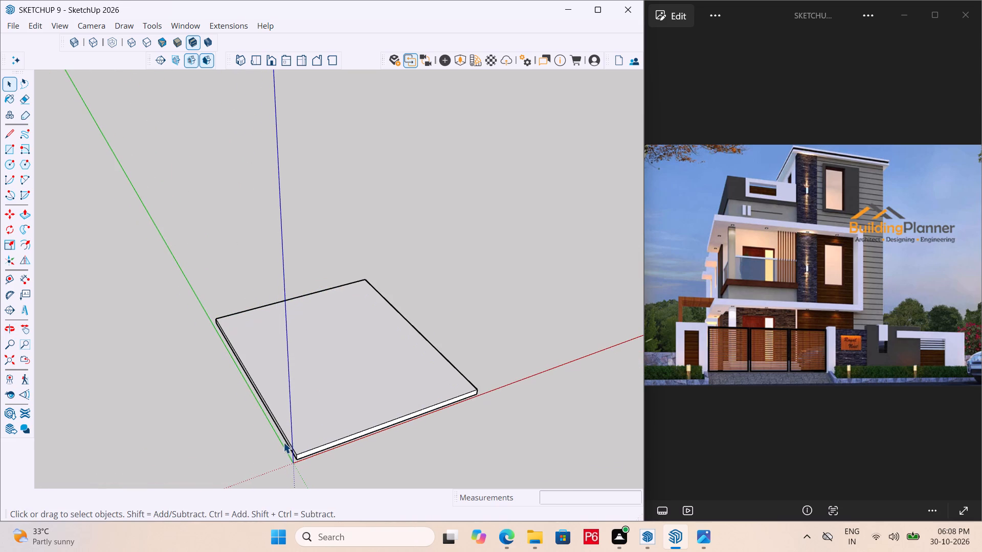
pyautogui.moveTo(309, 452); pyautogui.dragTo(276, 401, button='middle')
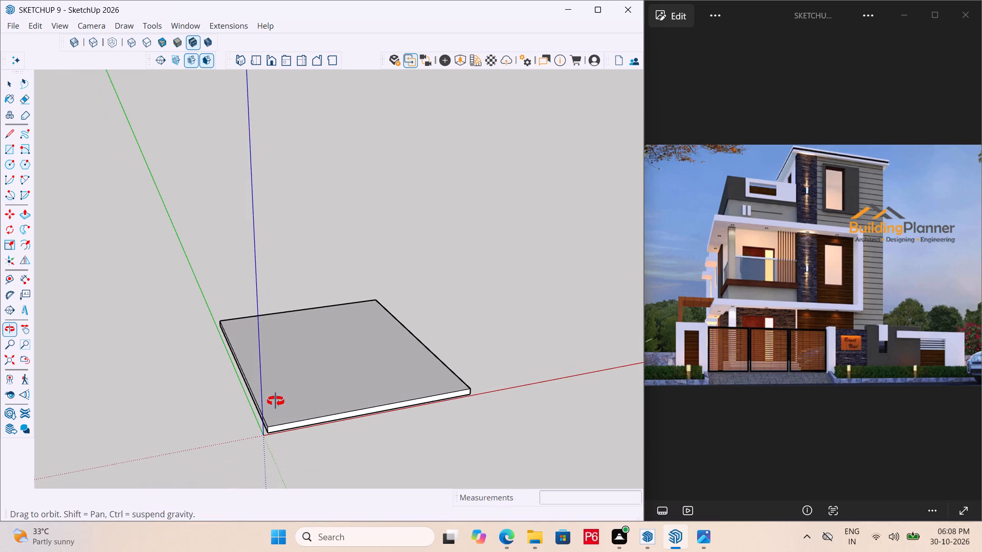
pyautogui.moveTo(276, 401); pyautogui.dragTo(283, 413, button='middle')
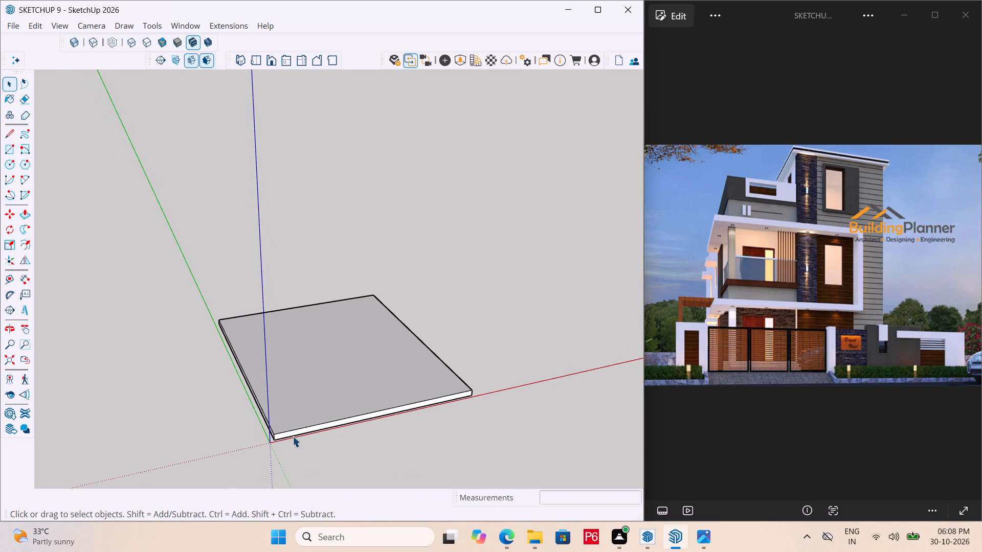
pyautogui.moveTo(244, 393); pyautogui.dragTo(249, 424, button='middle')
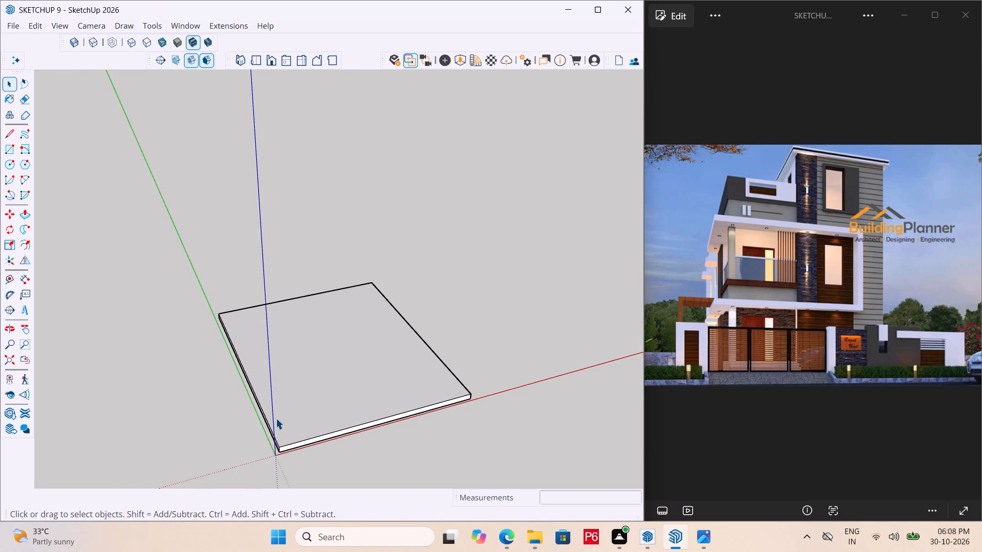
# Draw a rectangle over the base slab's top between its opposite corners, outside the slab group.
pyautogui.click(282, 395)
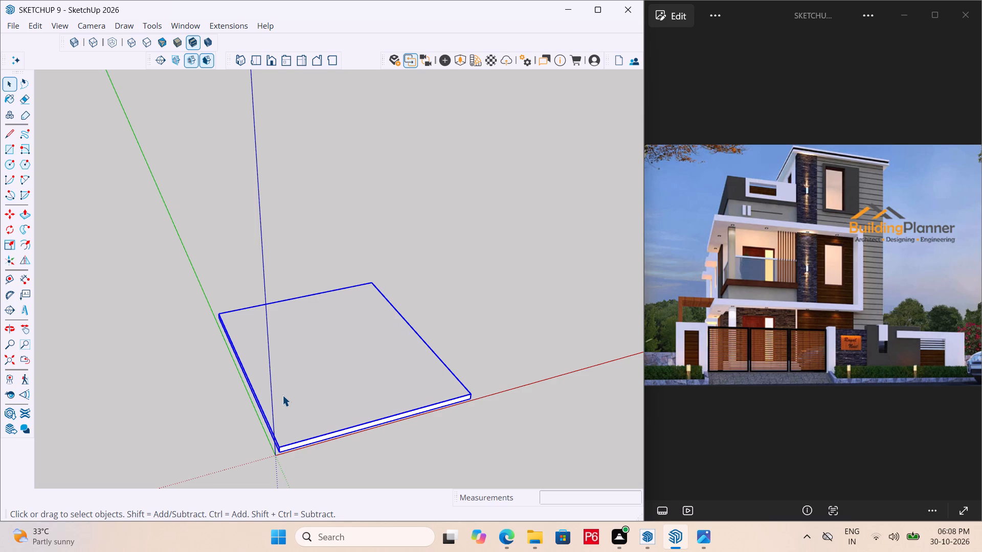
pyautogui.press('r')
pyautogui.moveTo(218, 315); pyautogui.dragTo(227, 315)
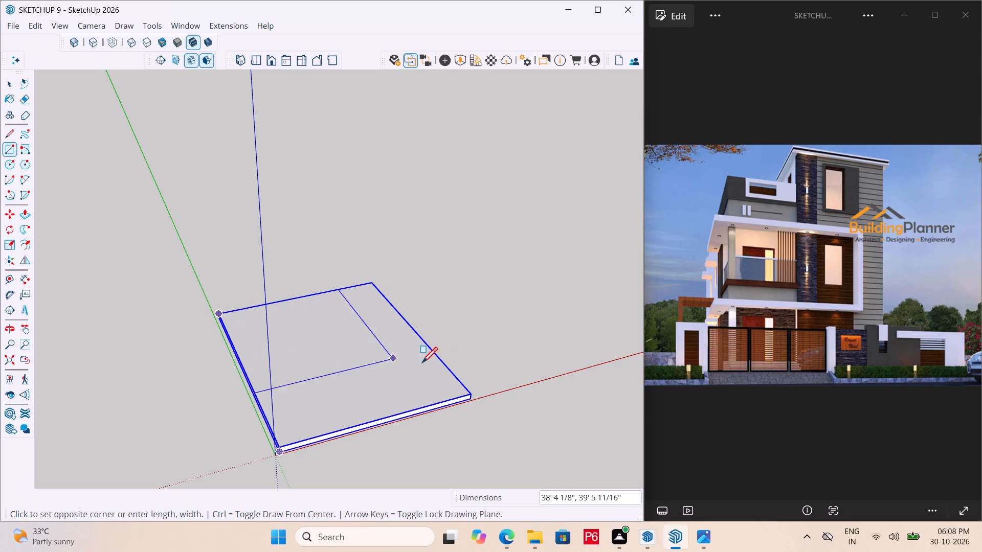
pyautogui.click(470, 392)
pyautogui.press('space')
# Make the new rectangle's face and its edges on top of the base slab into a group.
pyautogui.doubleClick(351, 364)
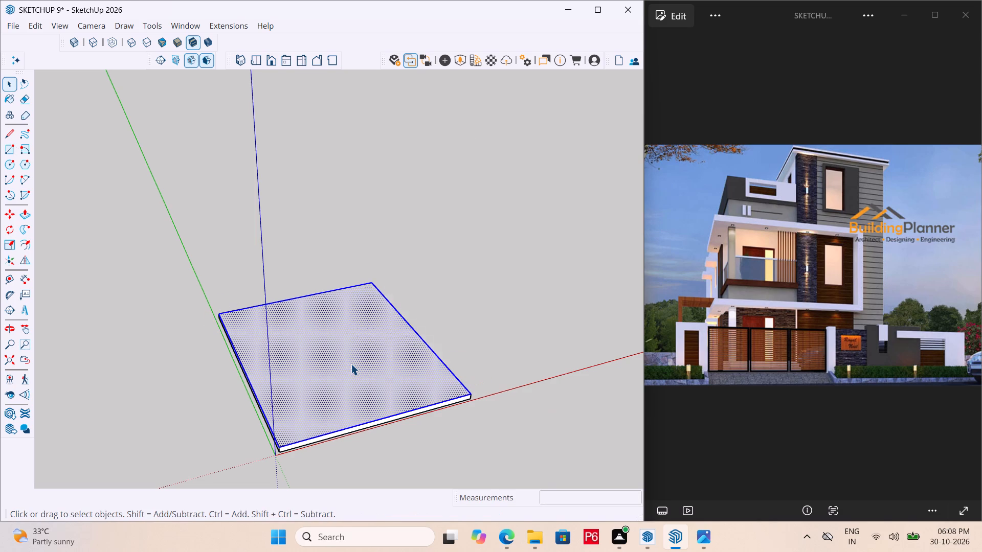
pyautogui.rightClick(351, 364)
pyautogui.click(400, 260)
pyautogui.click(330, 365)
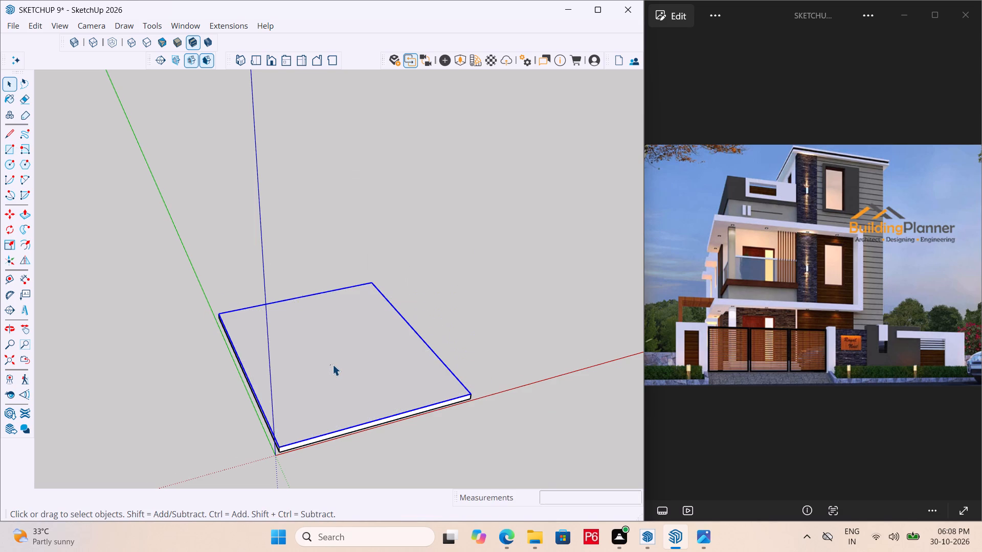
# Open the rectangle group, Push/Pull its face up 11' into a solid block, and save the model.
pyautogui.doubleClick(332, 364)
pyautogui.press('p')
pyautogui.click(332, 364)
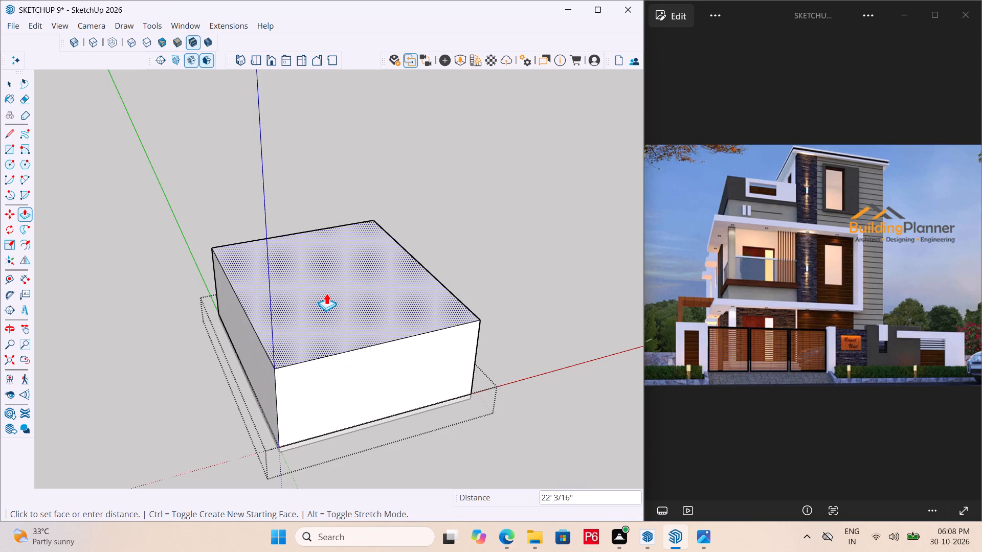
pyautogui.write("10'")
pyautogui.press('BackSpace')
pyautogui.press('BackSpace')
pyautogui.press('BackSpace')
pyautogui.write("11'")
pyautogui.press('Return')
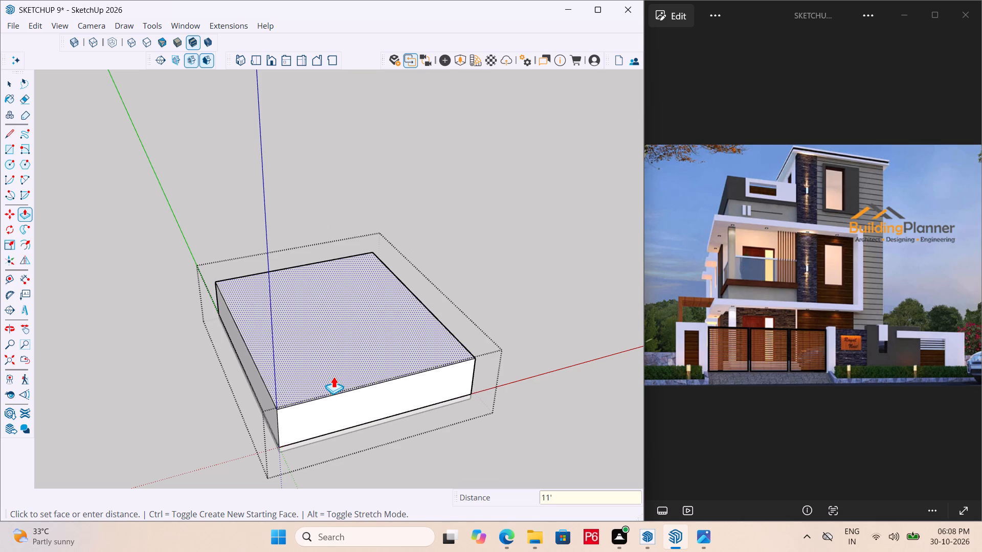
pyautogui.hotkey('ctrl', 's')
pyautogui.hotkey('ctrl', 's')
# Offset the block's top face outline inward by 9" for the wall thickness.
pyautogui.moveTo(327, 373); pyautogui.dragTo(301, 432, button='middle')
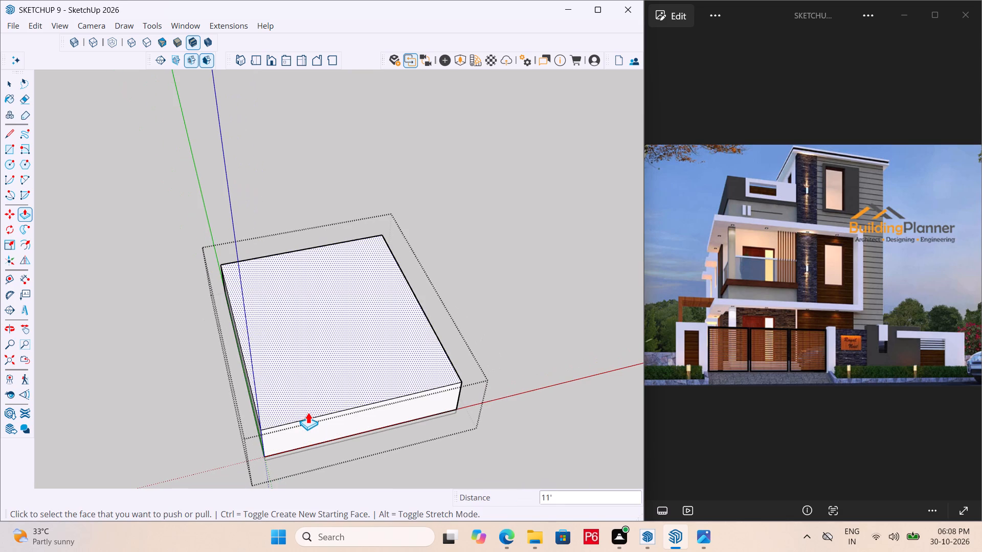
pyautogui.press('o')
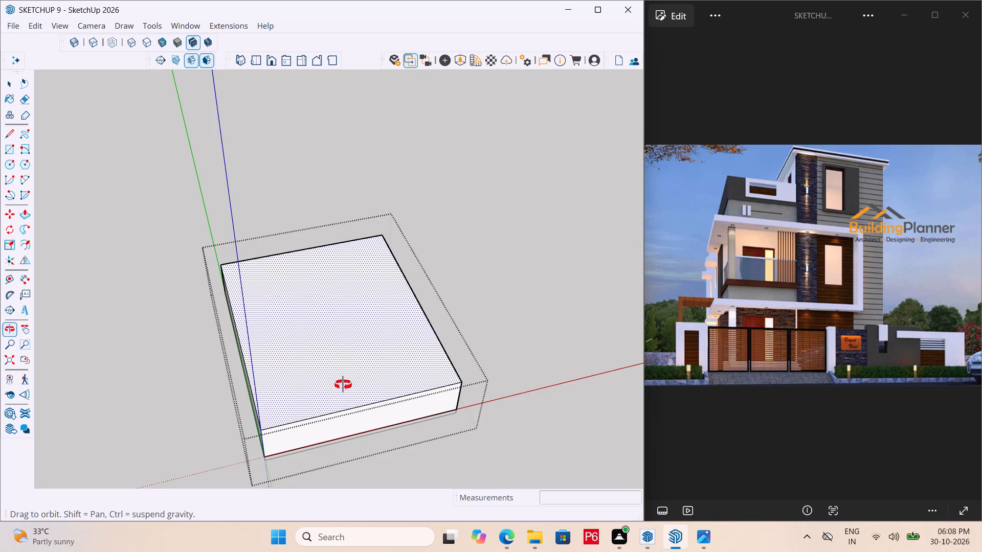
pyautogui.press('q')
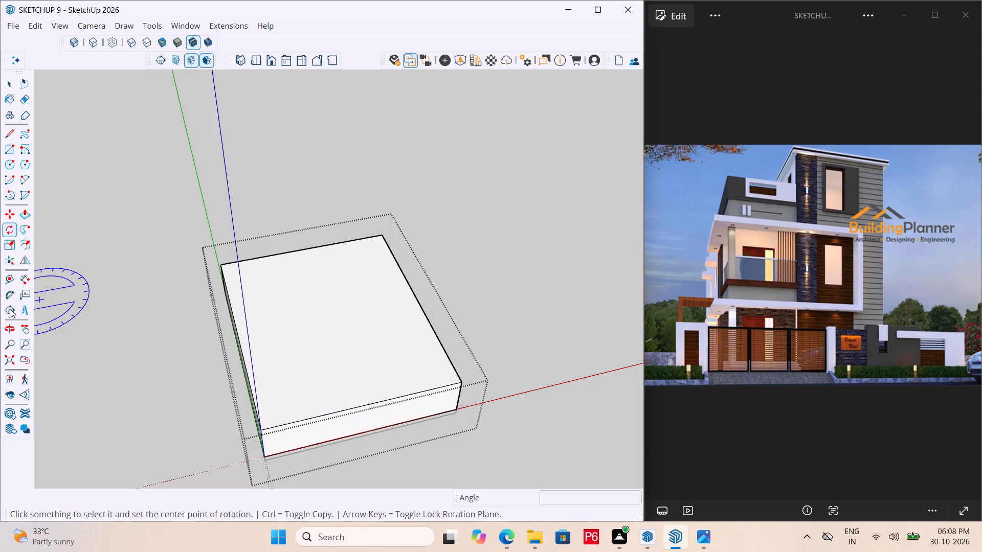
pyautogui.click(21, 245)
pyautogui.click(300, 331)
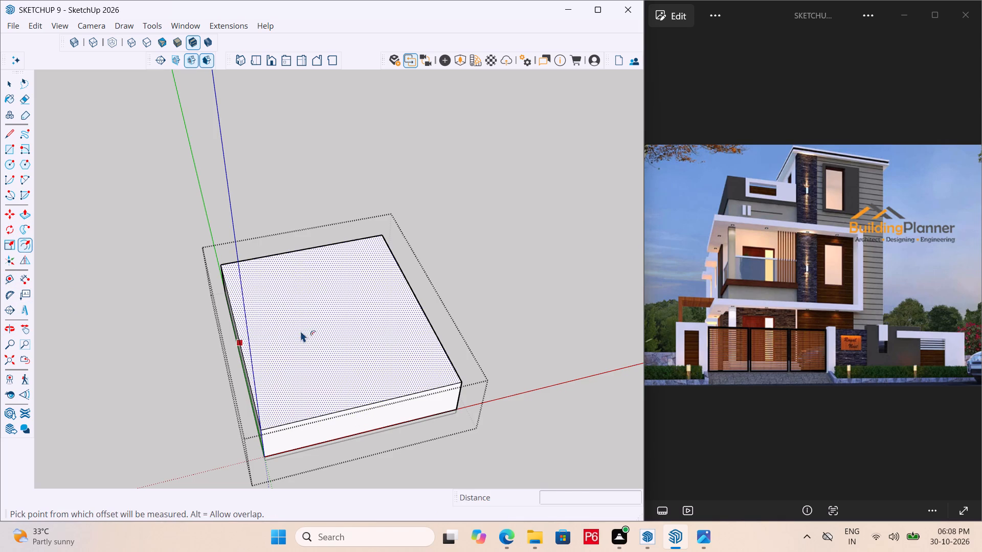
pyautogui.write('9"')
pyautogui.press('Return')
# Push the inner top face down 10'6" to hollow the block into perimeter walls.
pyautogui.scroll(3, 282, 400)
pyautogui.moveTo(288, 397); pyautogui.dragTo(304, 363, button='middle')
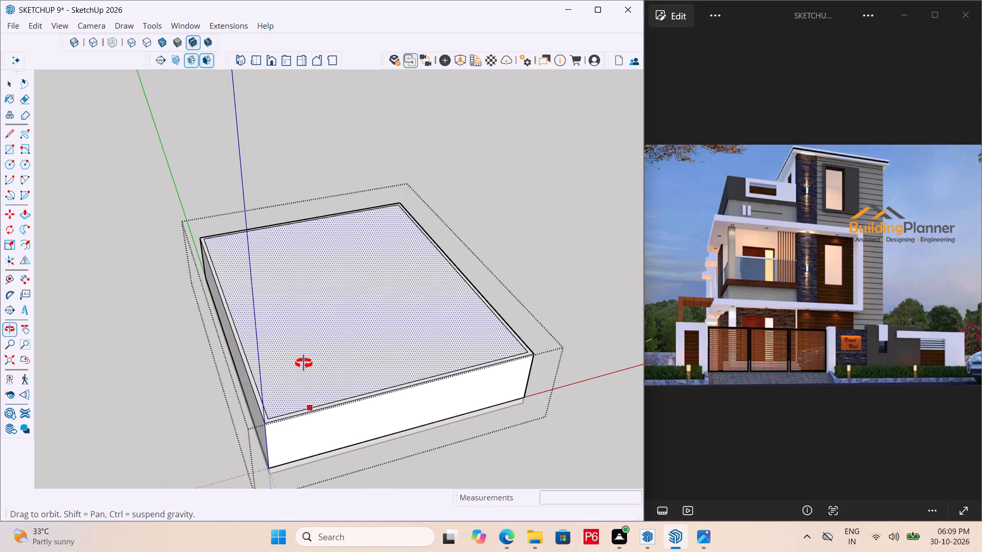
pyautogui.moveTo(304, 363); pyautogui.dragTo(307, 367, button='middle')
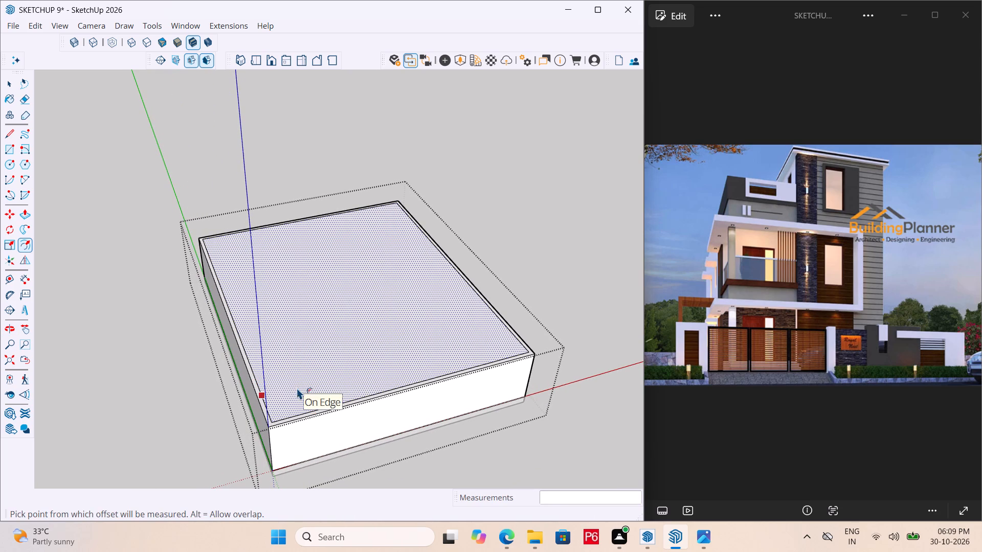
pyautogui.press('space')
pyautogui.press('p')
pyautogui.click(326, 340)
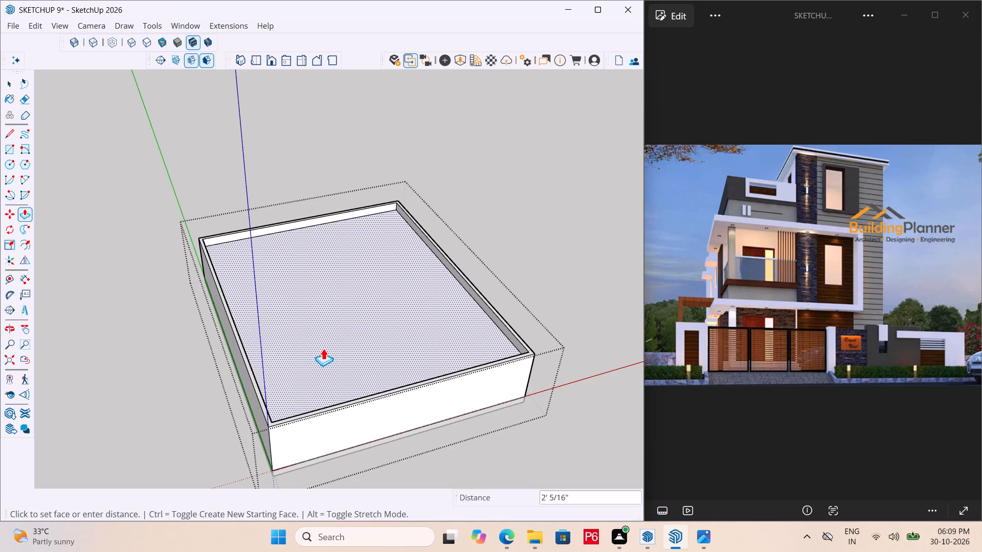
pyautogui.write('10')
pyautogui.write("'6")
pyautogui.press('Up')
pyautogui.hotkey('shift', '"')
pyautogui.press('Return')
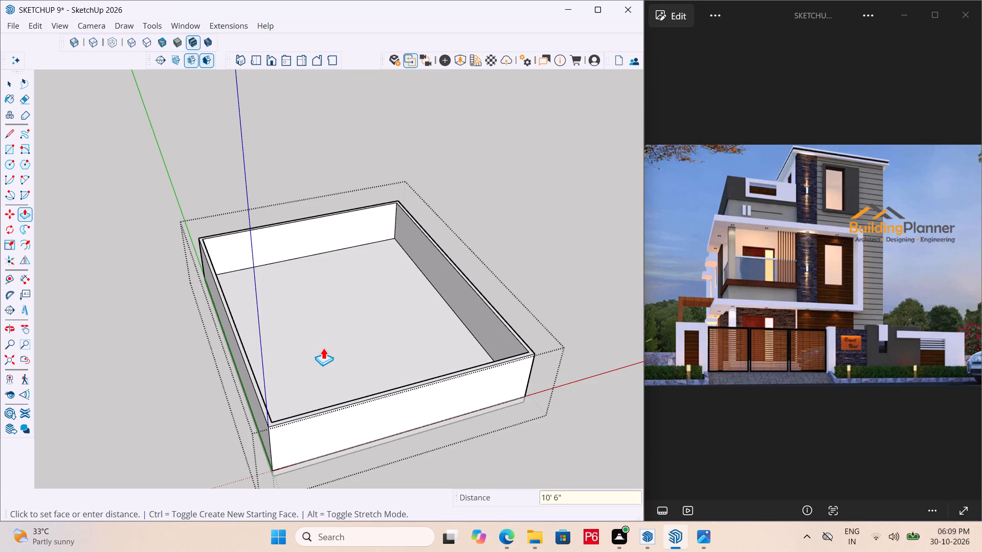
# Save the model and close the wall group.
pyautogui.hotkey('ctrl', 's')
pyautogui.hotkey('ctrl', 's')
pyautogui.moveTo(341, 361); pyautogui.dragTo(326, 353, button='middle')
pyautogui.press('space')
pyautogui.click(526, 429)
pyautogui.click(453, 474)
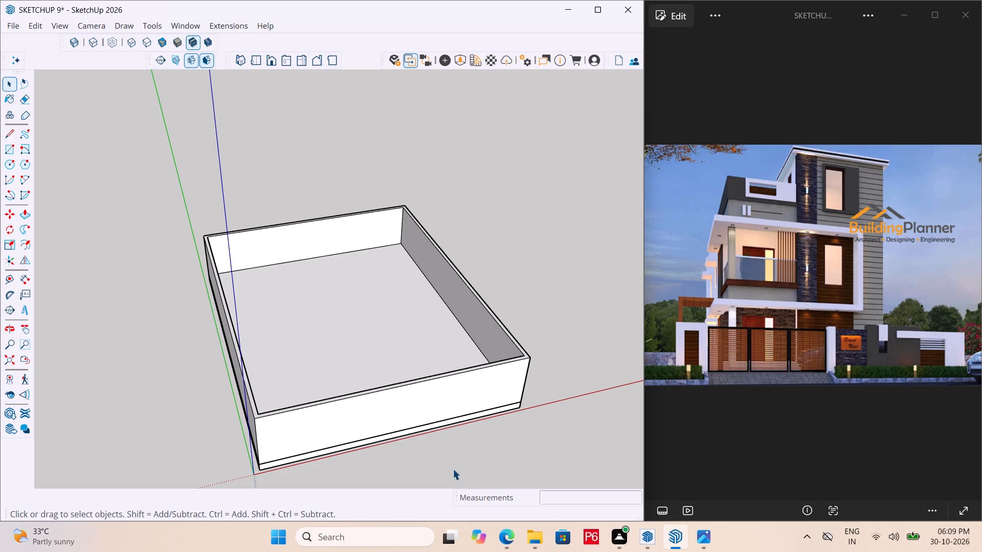
# Place a vertical guide near the far end of the outer wall along the green axis, and another 4' beyond it towards the origin.
pyautogui.click(324, 421)
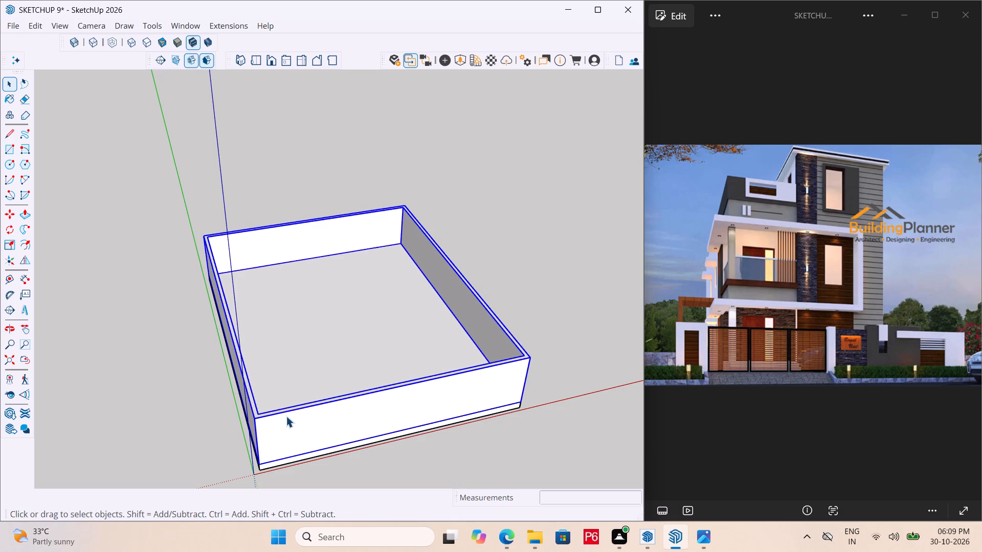
pyautogui.moveTo(307, 415); pyautogui.dragTo(307, 394, button='middle')
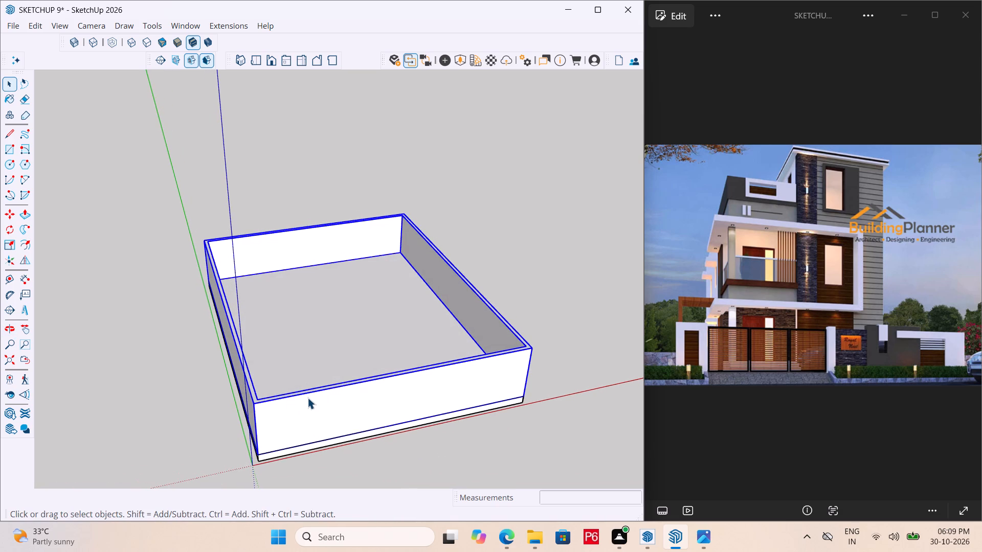
pyautogui.moveTo(359, 397); pyautogui.dragTo(322, 458, button='middle')
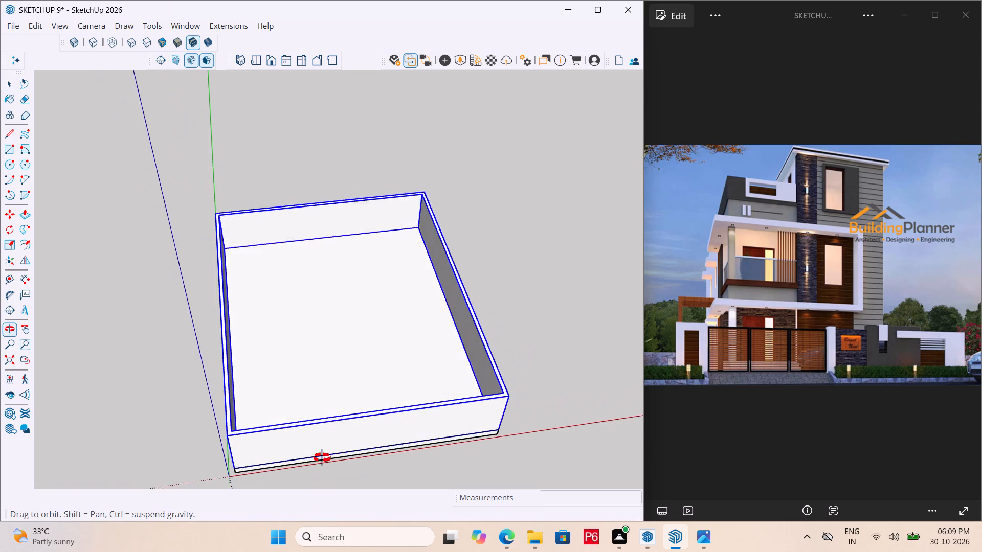
pyautogui.moveTo(322, 458); pyautogui.dragTo(350, 408, button='middle')
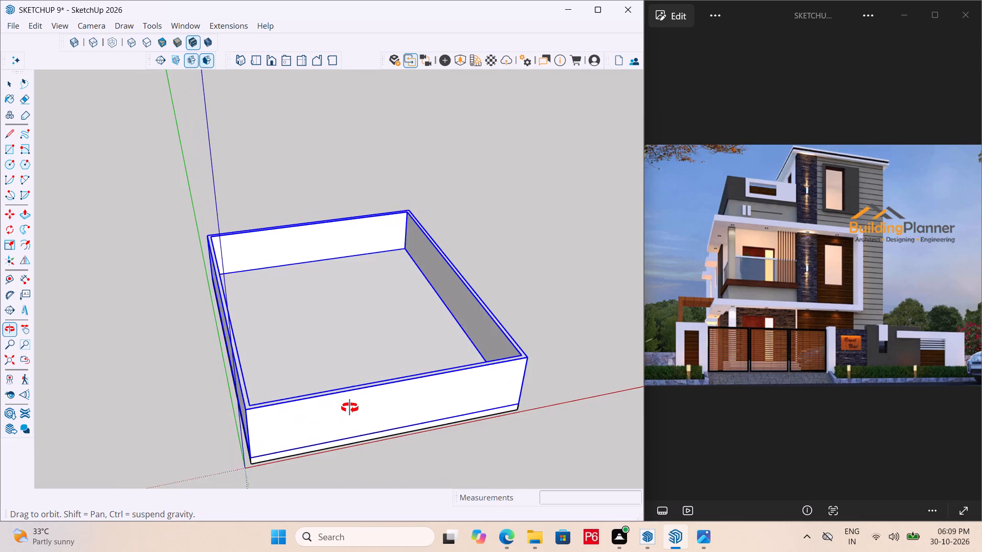
pyautogui.moveTo(350, 408); pyautogui.dragTo(527, 346, button='middle')
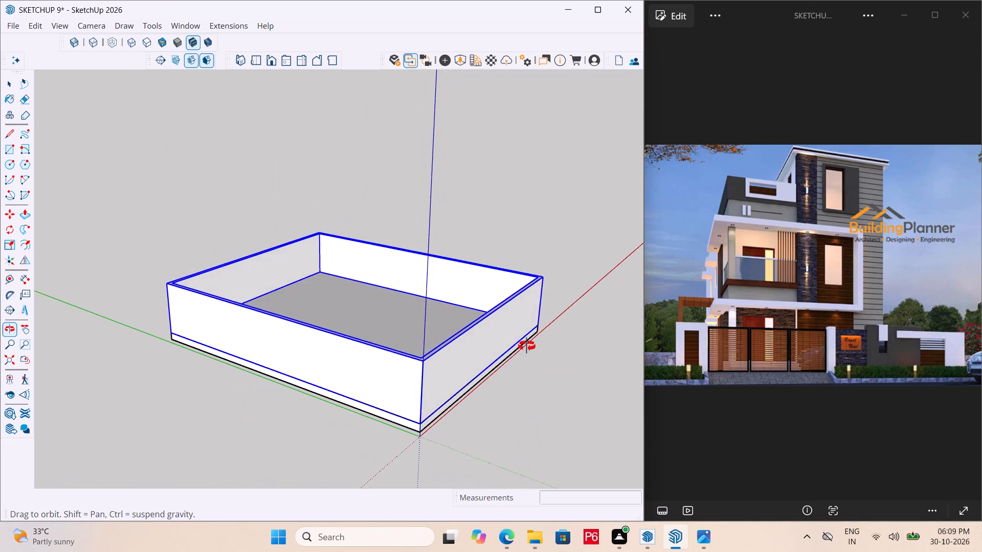
pyautogui.moveTo(527, 346); pyautogui.dragTo(521, 342, button='middle')
pyautogui.scroll(4, 359, 372)
pyautogui.moveTo(319, 379); pyautogui.dragTo(408, 363, button='middle')
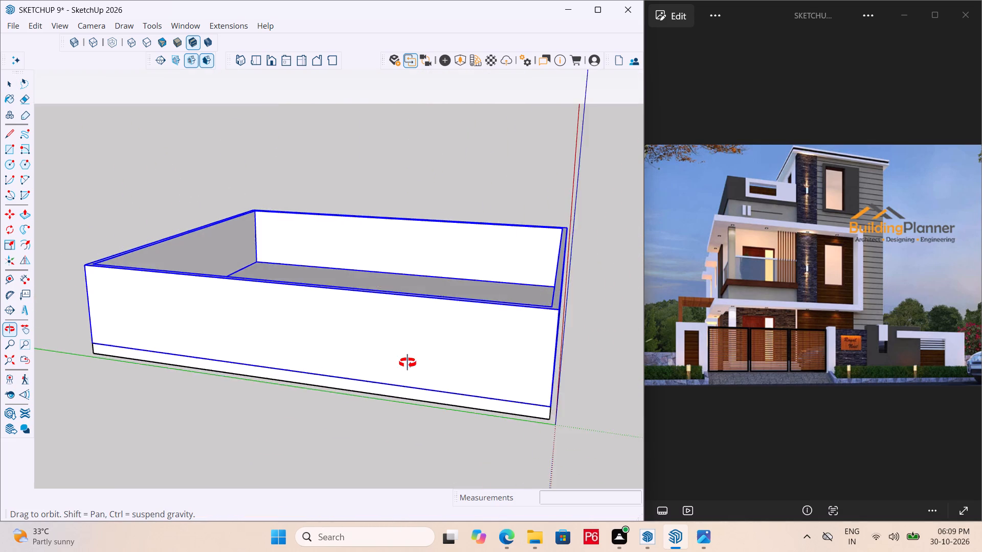
pyautogui.moveTo(408, 363); pyautogui.dragTo(474, 373, button='middle')
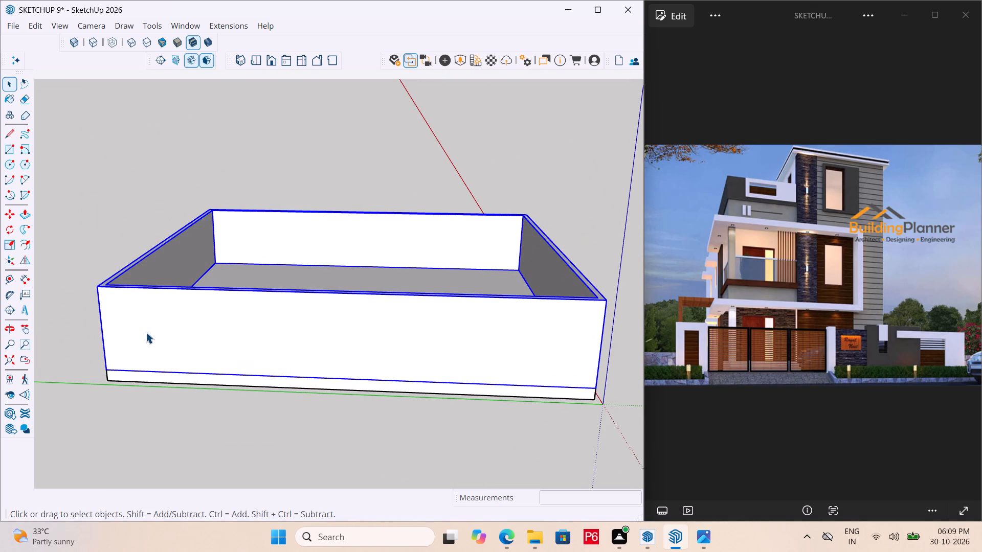
pyautogui.press('t')
pyautogui.moveTo(100, 325); pyautogui.dragTo(105, 325)
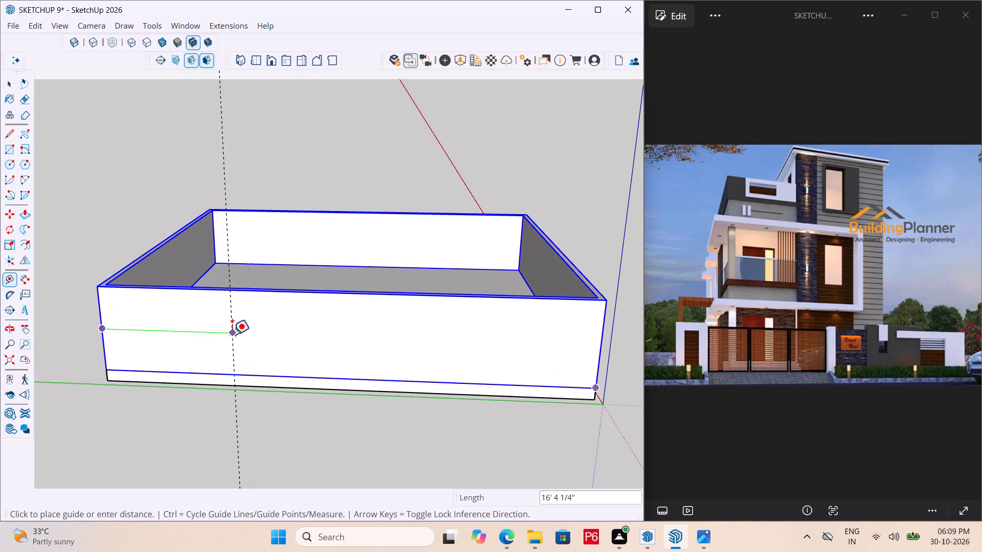
pyautogui.click(152, 325)
pyautogui.click(154, 338)
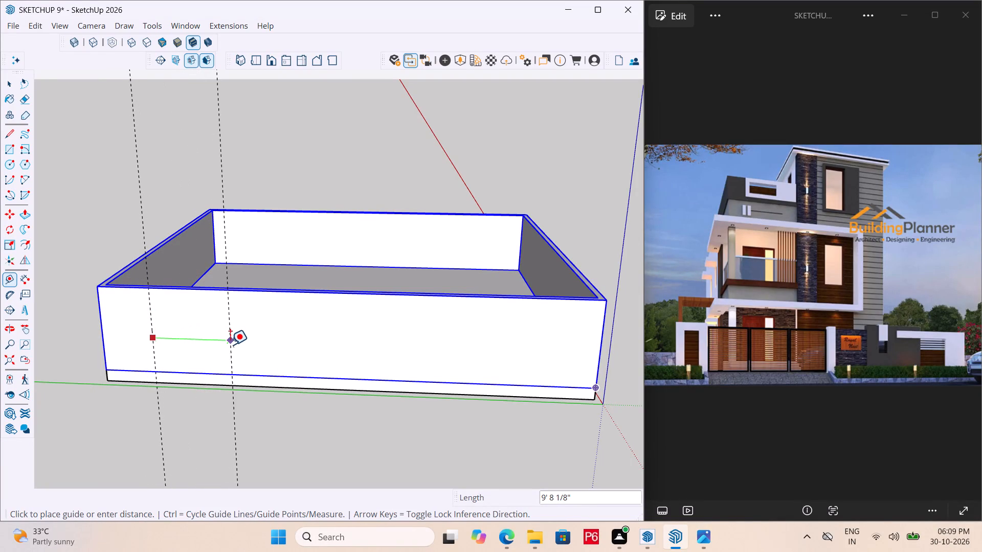
pyautogui.write("4'")
pyautogui.press('Return')
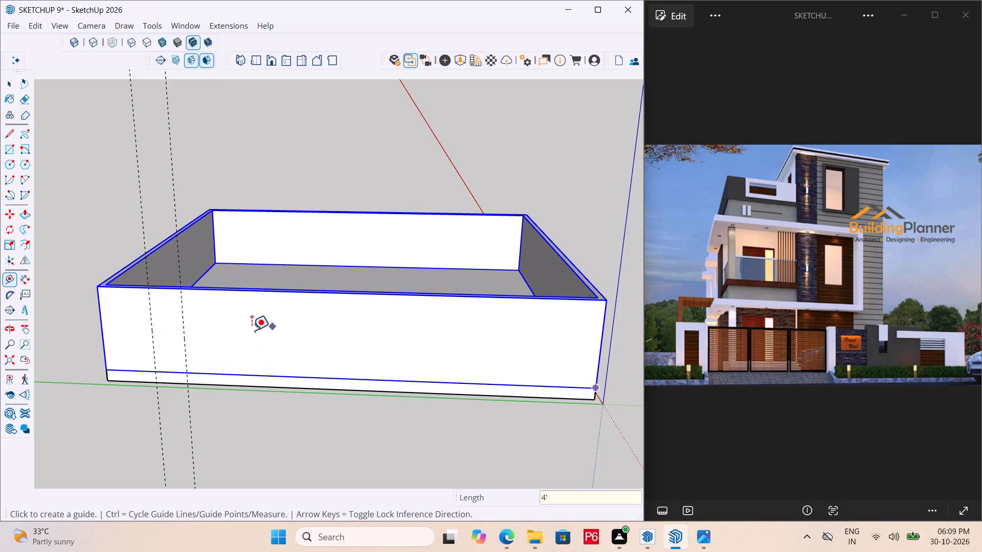
# Place a second pair of vertical guides on the same wall, about 12'6" further towards the origin and spaced 4' apart.
pyautogui.moveTo(185, 334); pyautogui.dragTo(192, 334)
pyautogui.click(285, 342)
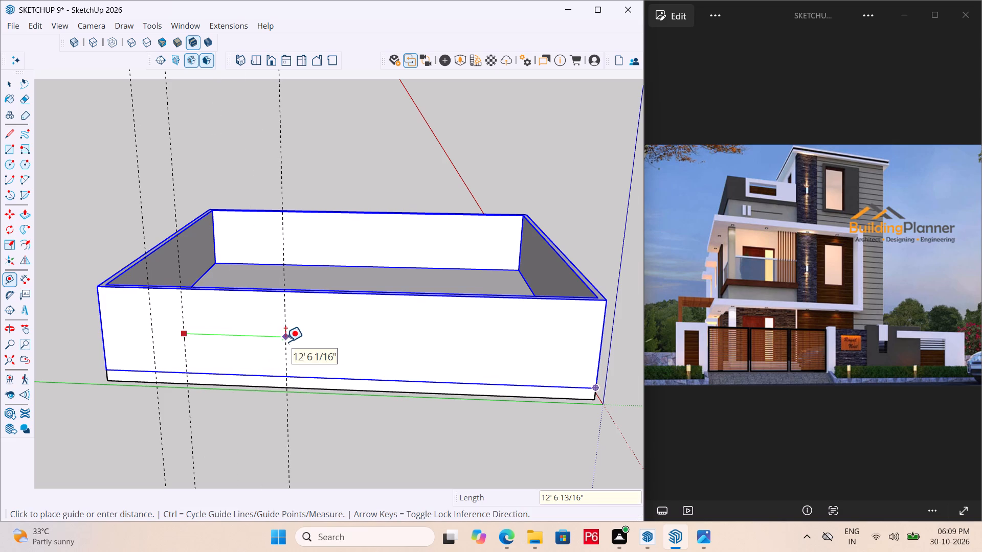
pyautogui.click(285, 334)
pyautogui.press('4')
pyautogui.press("'")
pyautogui.press('Return')
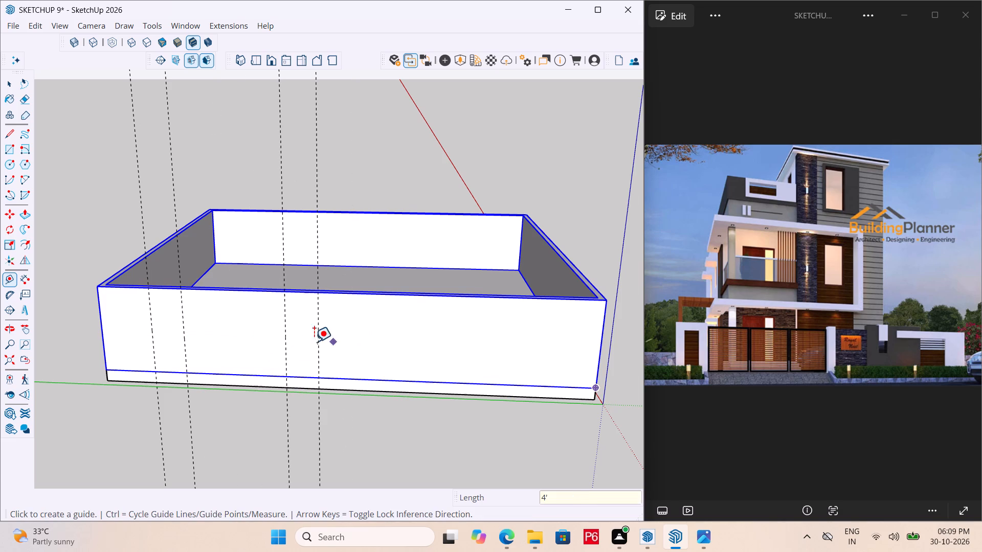
# Place a third pair of vertical guides on the wall, about 10'8" past the second pair and spaced 4' apart.
pyautogui.moveTo(322, 341); pyautogui.dragTo(343, 342)
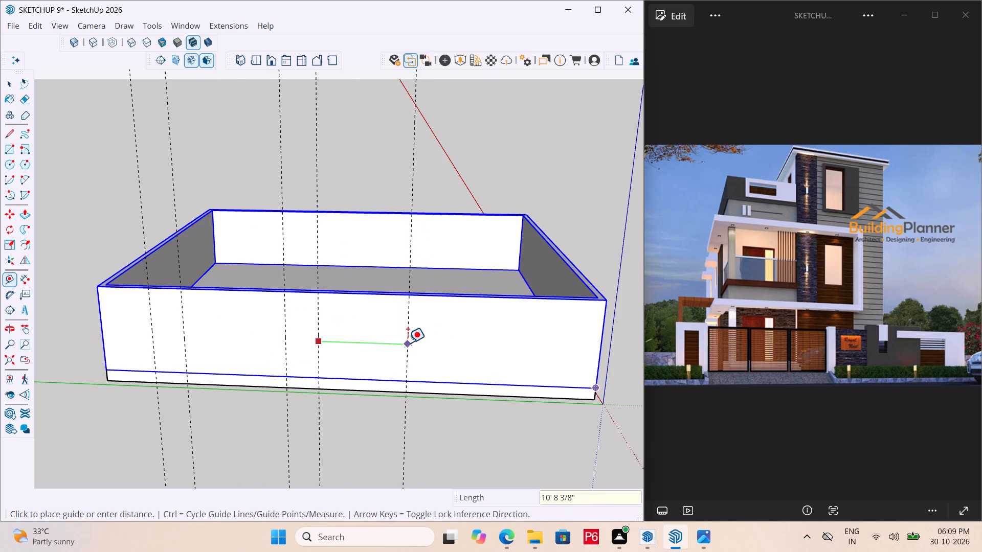
pyautogui.click(408, 343)
pyautogui.moveTo(408, 340); pyautogui.dragTo(413, 340)
pyautogui.write("4'")
pyautogui.press('Return')
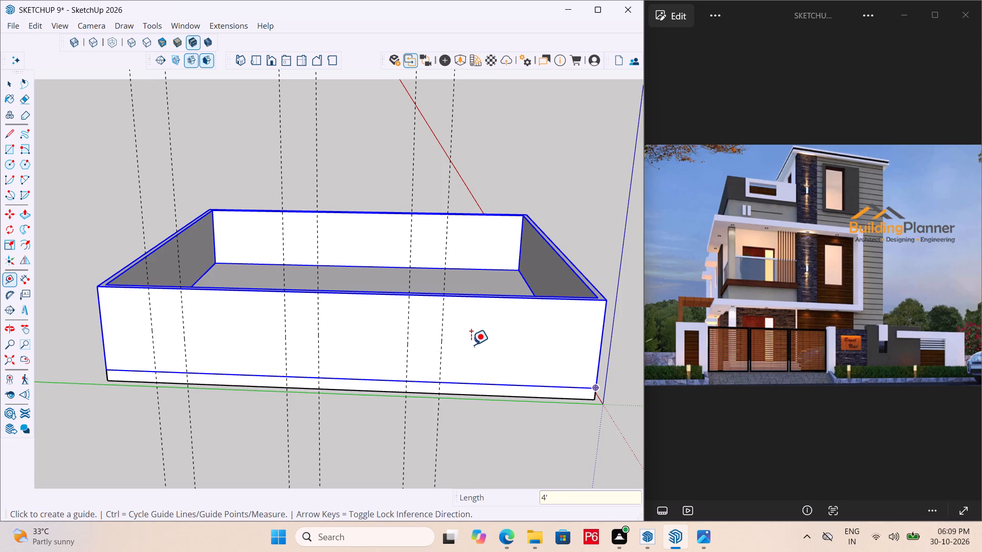
# Place a horizontal guide 7' above the wall's bottom edge and another 4' below that guide.
pyautogui.click(356, 378)
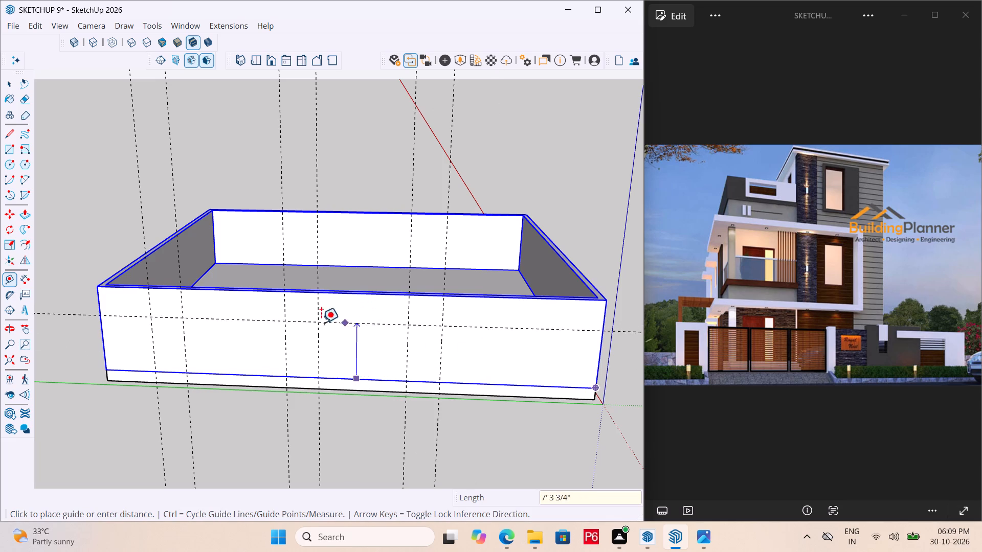
pyautogui.write("7'")
pyautogui.press('Return')
pyautogui.click(340, 325)
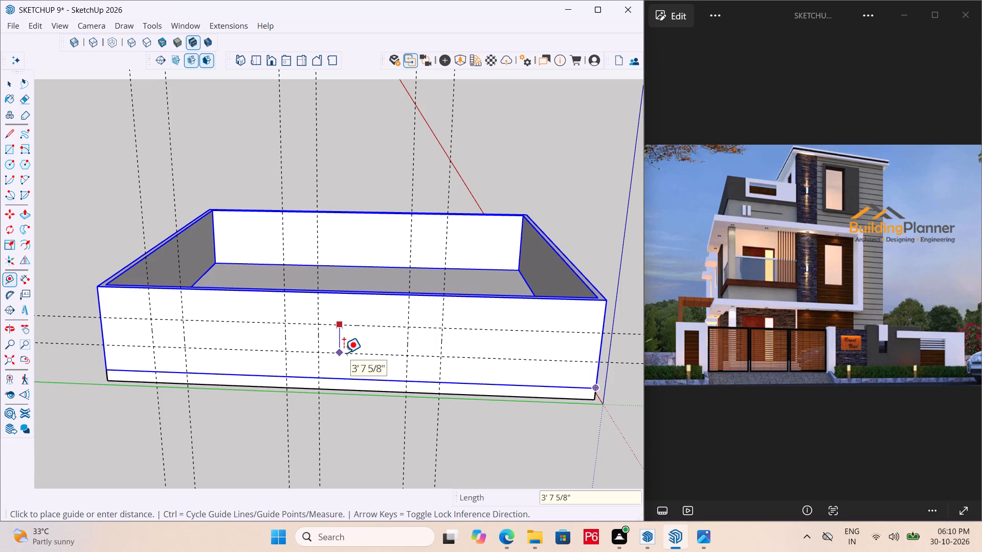
pyautogui.write("4'")
pyautogui.press('Return')
# Save the model.
pyautogui.hotkey('ctrl', 's')
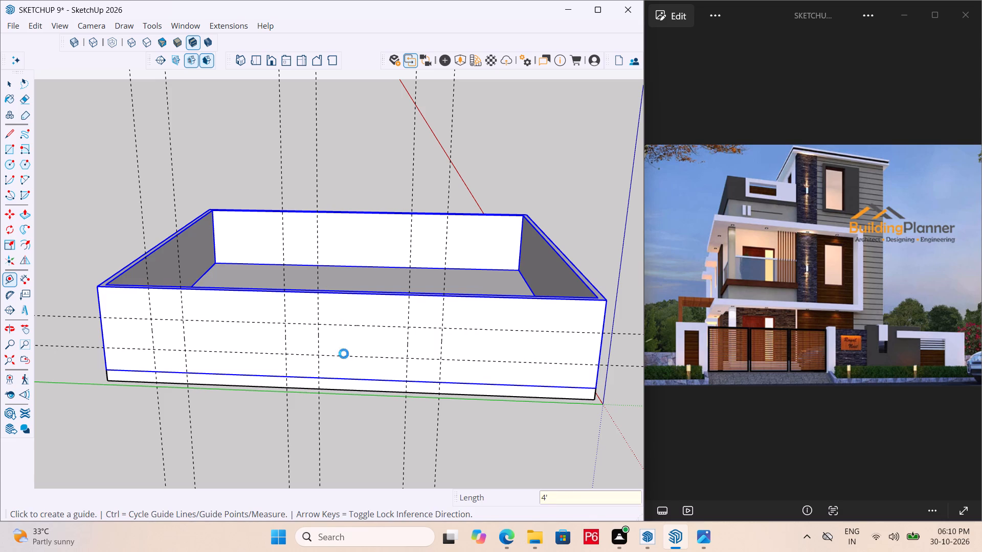
pyautogui.hotkey('ctrl', 's')
pyautogui.hotkey('ctrl', 's')
# Inside the wall group, draw three 4' by 4' window rectangles on the side wall, snapped to the guide intersections.
pyautogui.press('r')
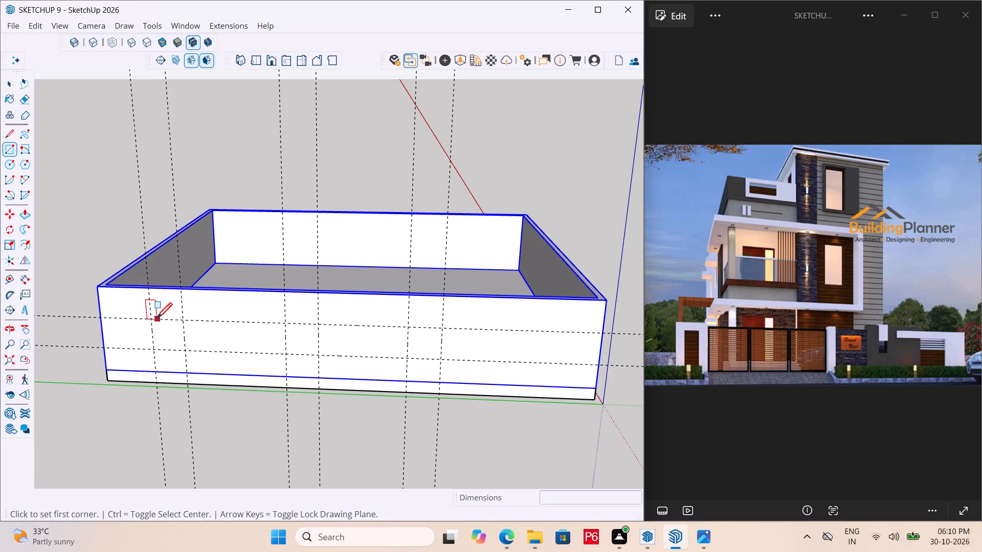
pyautogui.press('space')
pyautogui.tripleClick(211, 334)
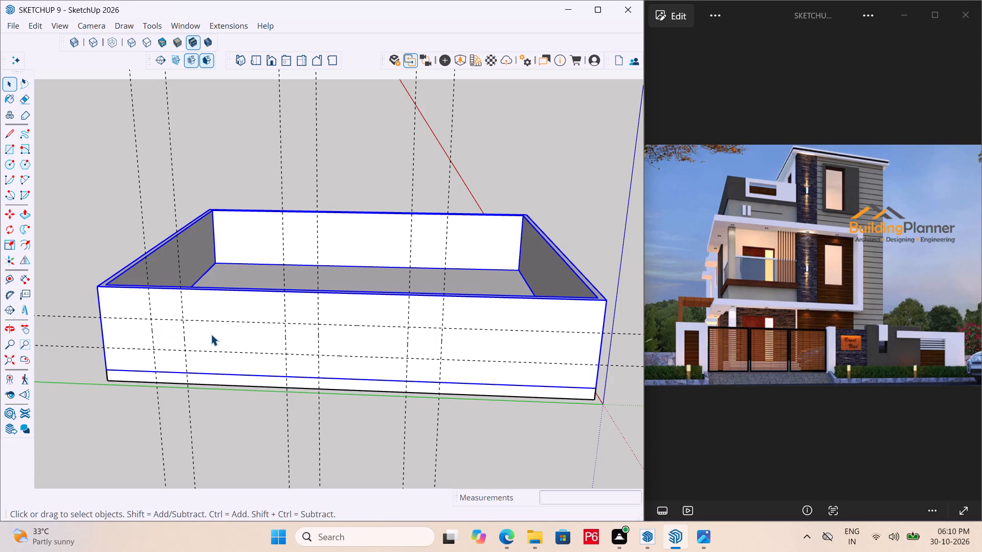
pyautogui.click(211, 334)
pyautogui.press('r')
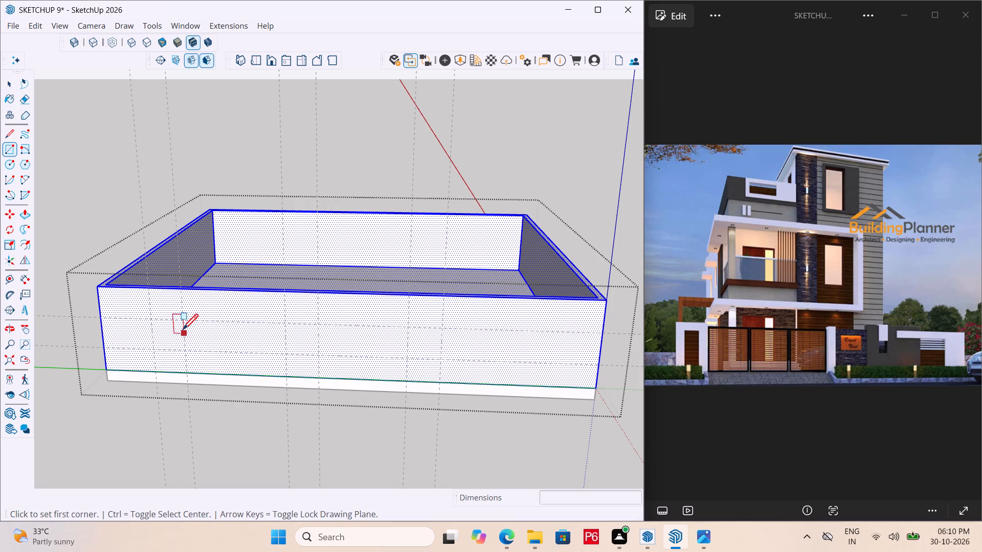
pyautogui.moveTo(153, 318); pyautogui.dragTo(162, 320)
pyautogui.moveTo(186, 349); pyautogui.dragTo(193, 348)
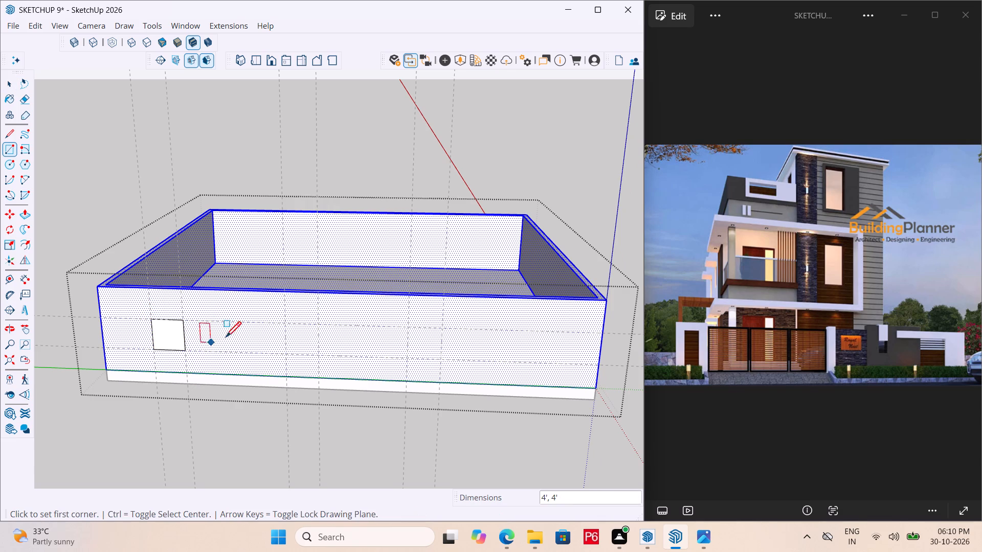
pyautogui.click(288, 324)
pyautogui.click(322, 355)
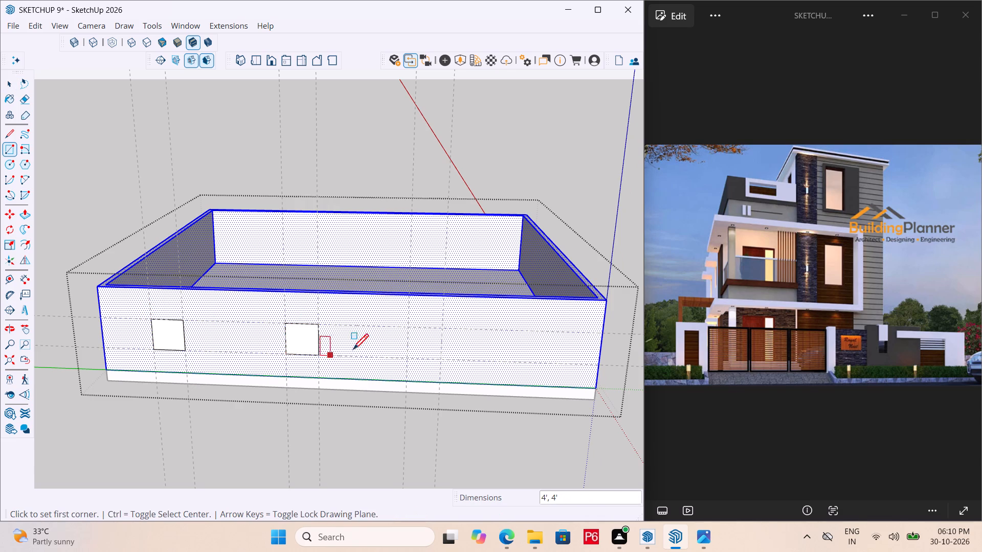
pyautogui.click(407, 329)
pyautogui.click(440, 359)
# Save the model.
pyautogui.hotkey('ctrl', 's')
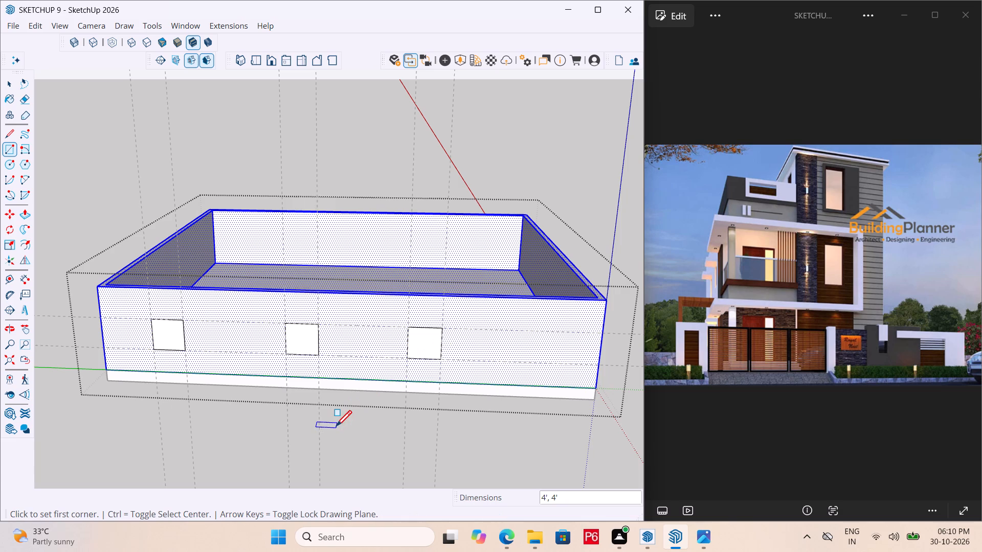
pyautogui.hotkey('ctrl', 's')
pyautogui.hotkey('ctrl', 's')
# Exit the wall group and erase all the vertical and horizontal guides around the side-wall windows.
pyautogui.press('space')
pyautogui.scroll(-2, 220, 339)
pyautogui.doubleClick(322, 419)
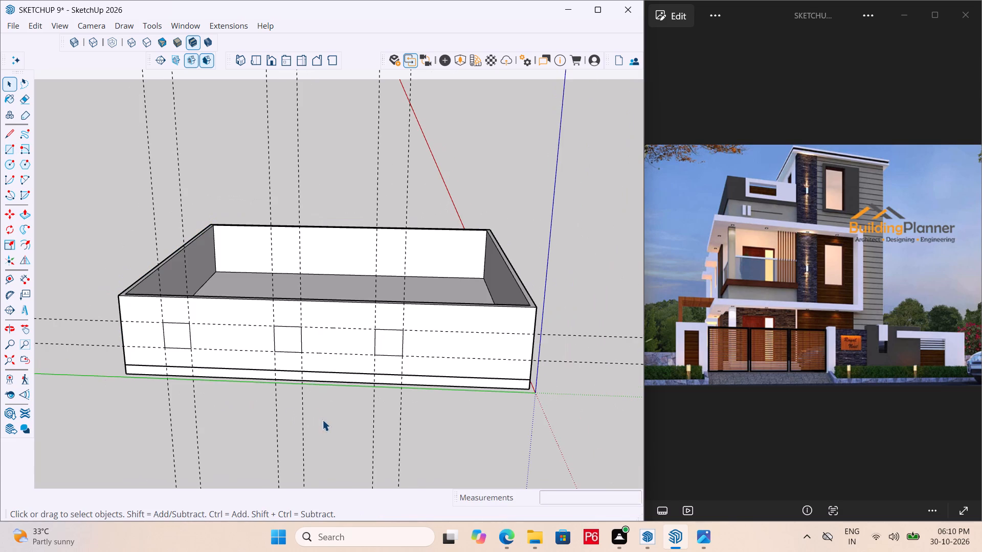
pyautogui.press('e')
pyautogui.moveTo(440, 422); pyautogui.dragTo(128, 433)
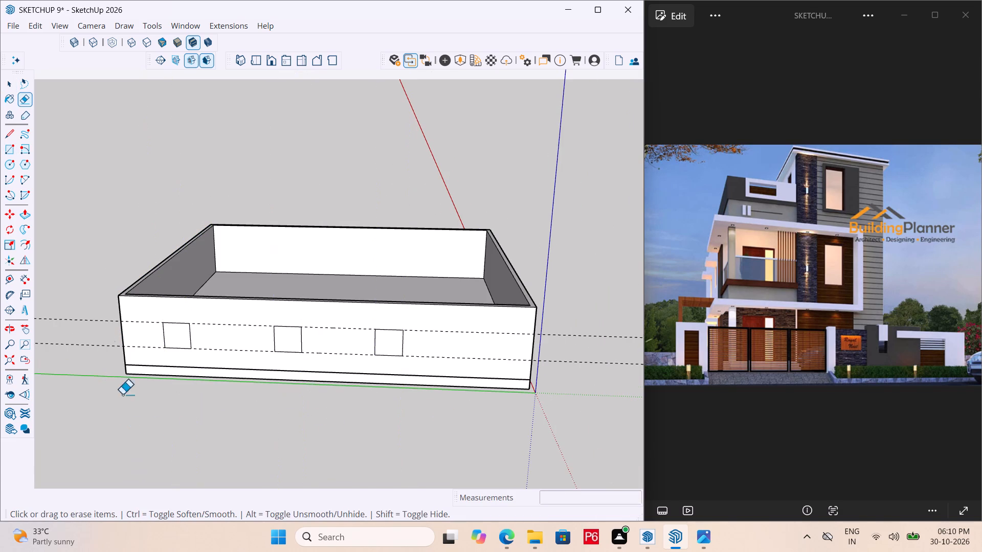
pyautogui.moveTo(75, 302); pyautogui.dragTo(83, 346)
# Inside the wall group, push the side-wall window rectangle farthest from the origin 9" through the wall to cut an opening.
pyautogui.press('p')
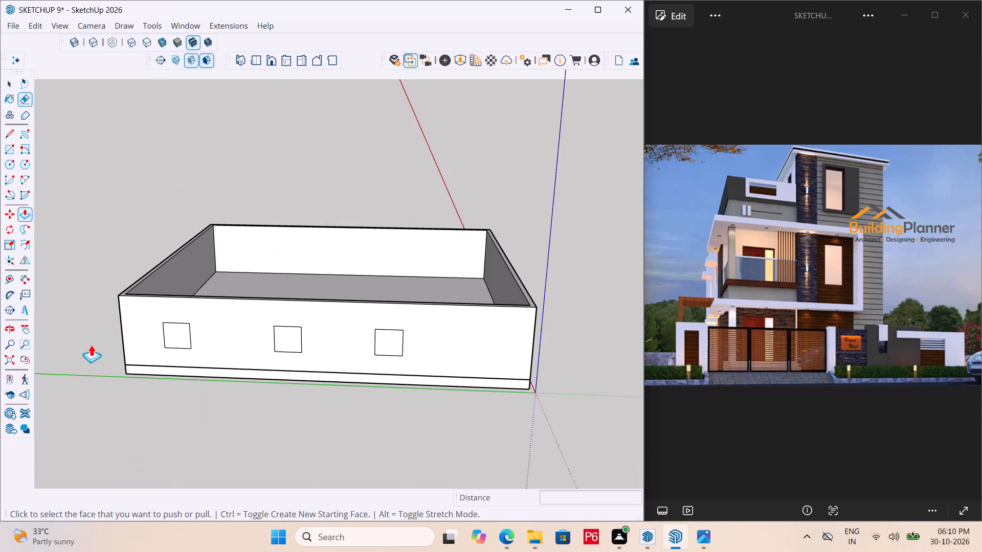
pyautogui.press('space')
pyautogui.tripleClick(177, 333)
pyautogui.click(177, 333)
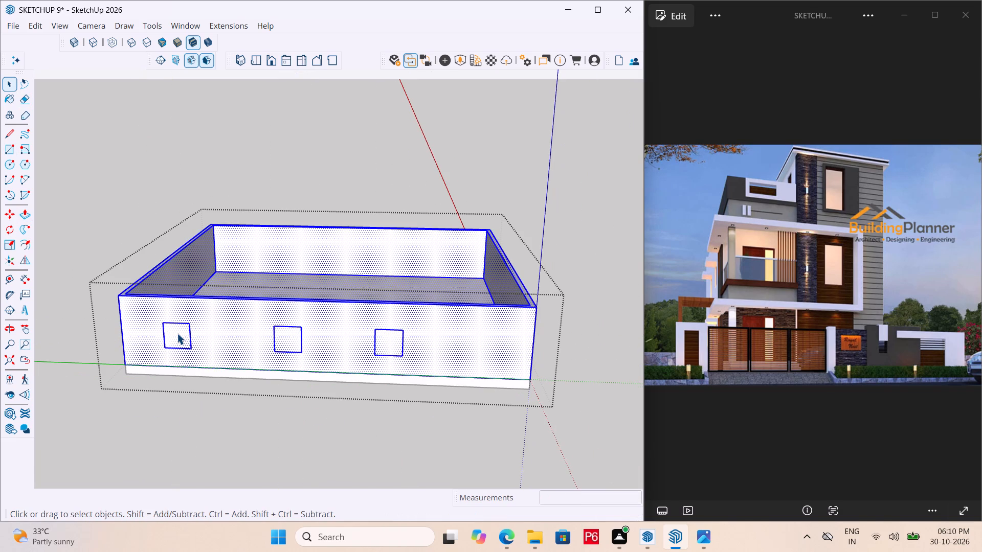
pyautogui.doubleClick(173, 335)
pyautogui.press('p')
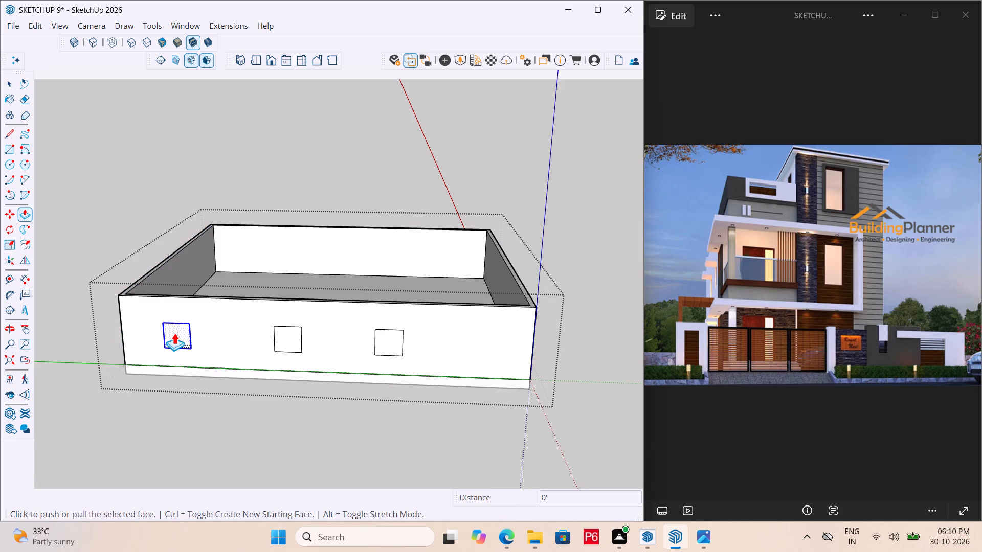
pyautogui.doubleClick(174, 333)
pyautogui.moveTo(263, 295); pyautogui.dragTo(283, 271, button='middle')
pyautogui.scroll(9, 166, 315)
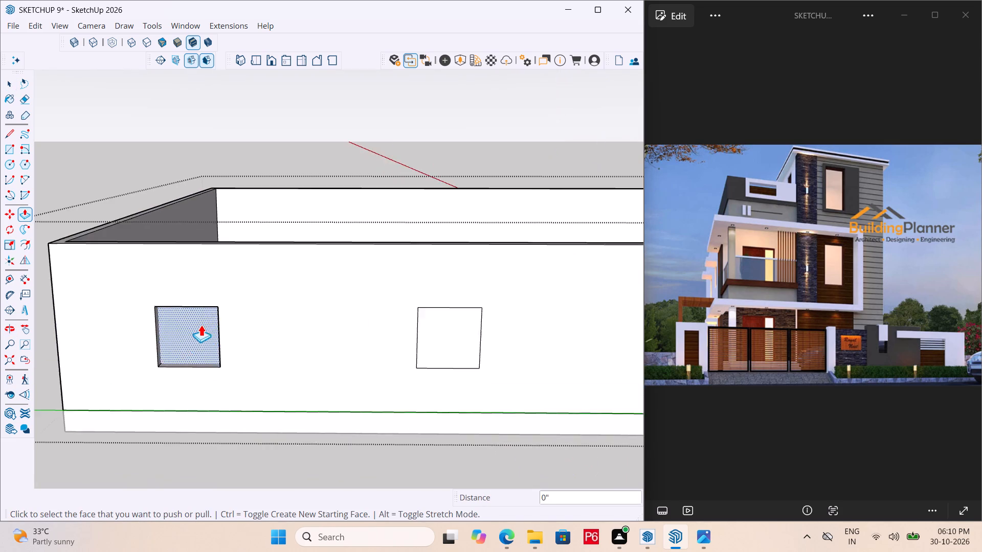
pyautogui.moveTo(200, 349); pyautogui.dragTo(152, 397, button='middle')
pyautogui.hotkey('ctrl', 'z')
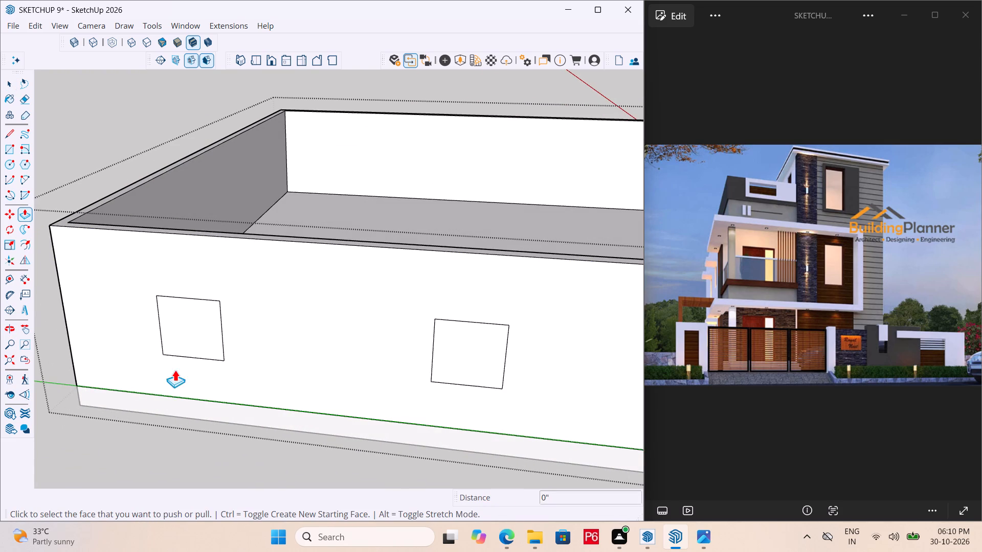
pyautogui.click(181, 344)
pyautogui.click(192, 319)
# Repeat the 9" push on the other two window rectangles to cut their openings through the side wall.
pyautogui.scroll(-2, 138, 298)
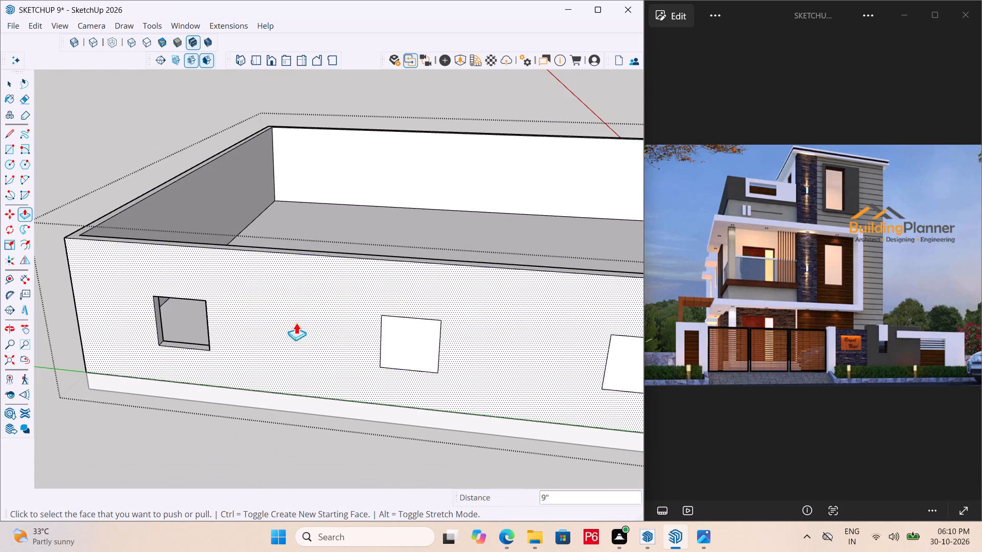
pyautogui.doubleClick(423, 340)
pyautogui.scroll(-3, 158, 323)
pyautogui.doubleClick(511, 355)
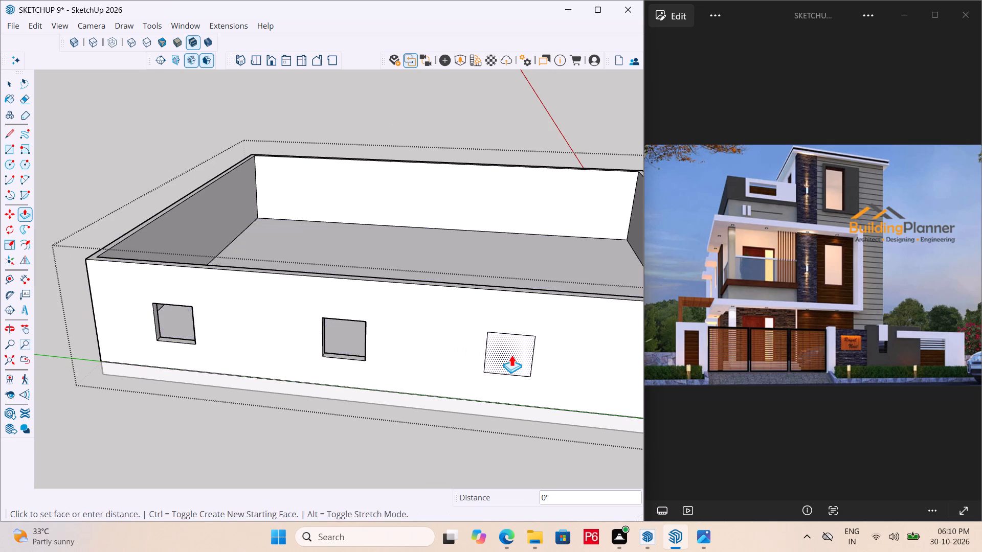
pyautogui.scroll(-4, 155, 324)
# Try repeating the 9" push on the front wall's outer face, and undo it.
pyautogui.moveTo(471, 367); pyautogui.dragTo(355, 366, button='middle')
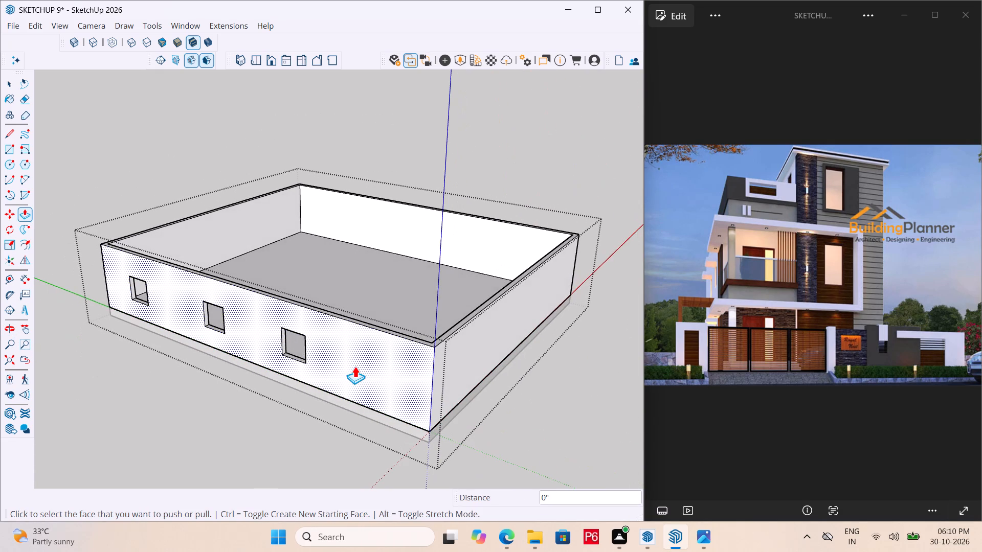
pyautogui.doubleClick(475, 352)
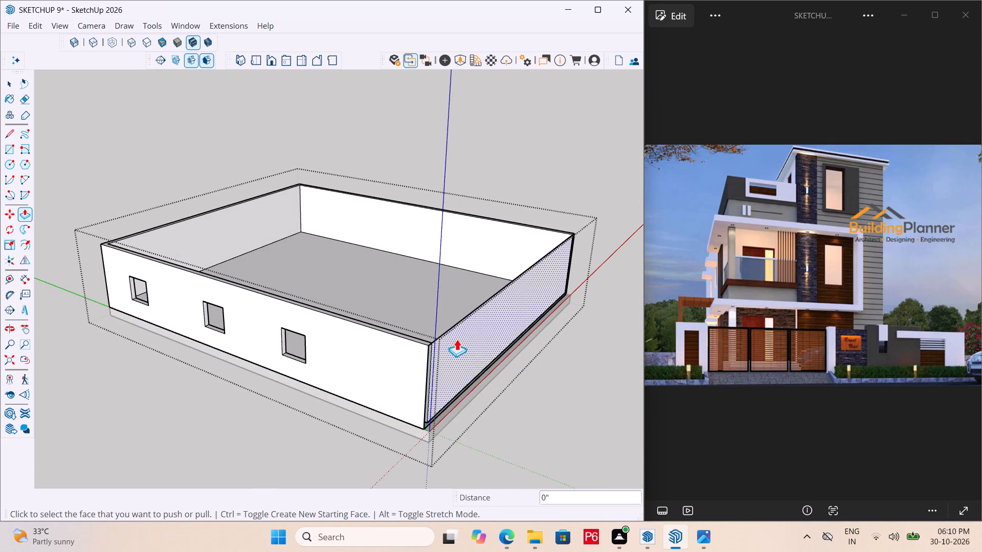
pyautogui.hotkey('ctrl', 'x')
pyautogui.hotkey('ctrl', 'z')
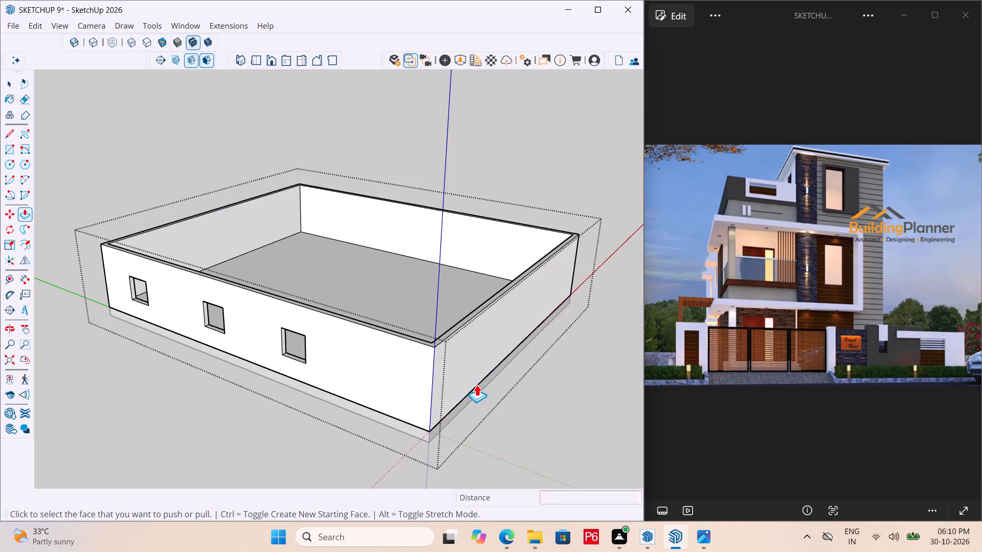
# Pull the front wall's inner face towards the interior to form a deep solid block behind the facade.
pyautogui.scroll(2, 460, 331)
pyautogui.moveTo(223, 428); pyautogui.dragTo(705, 460, button='middle')
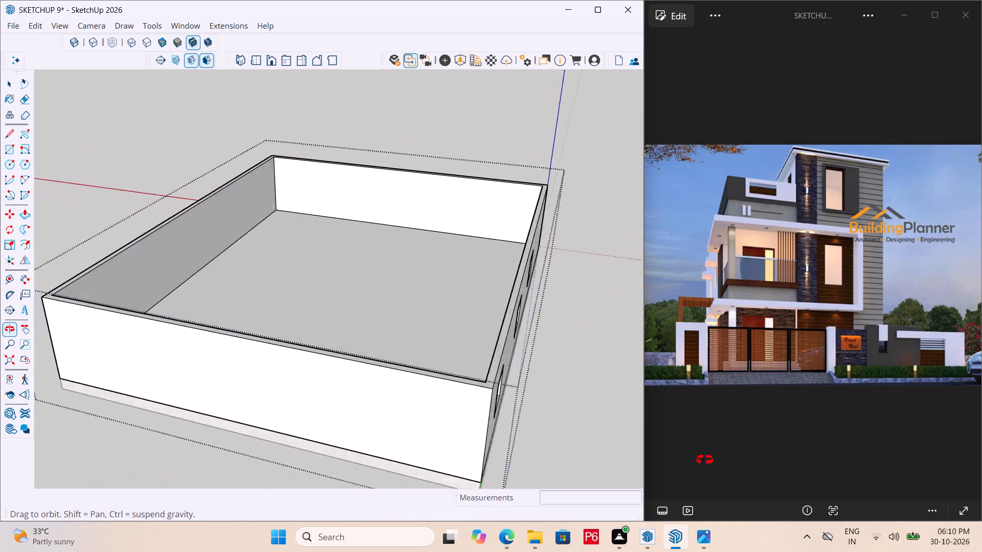
pyautogui.moveTo(705, 460); pyautogui.dragTo(687, 448, button='middle')
pyautogui.click(487, 203)
pyautogui.moveTo(508, 247); pyautogui.dragTo(220, 288, button='middle')
pyautogui.scroll(-2, 466, 280)
pyautogui.moveTo(544, 279); pyautogui.dragTo(157, 290, button='middle')
pyautogui.scroll(-1, 544, 279)
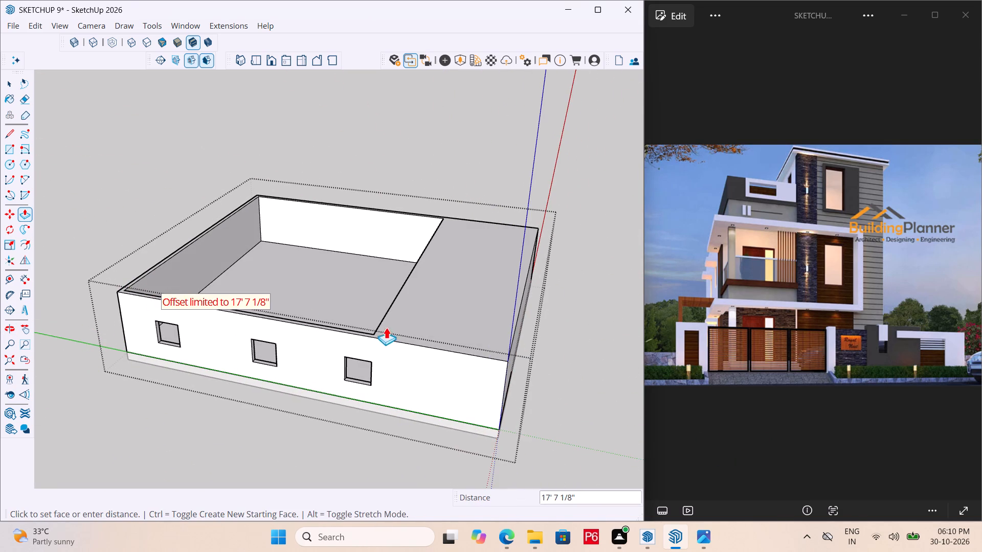
pyautogui.moveTo(360, 308); pyautogui.dragTo(490, 318, button='middle')
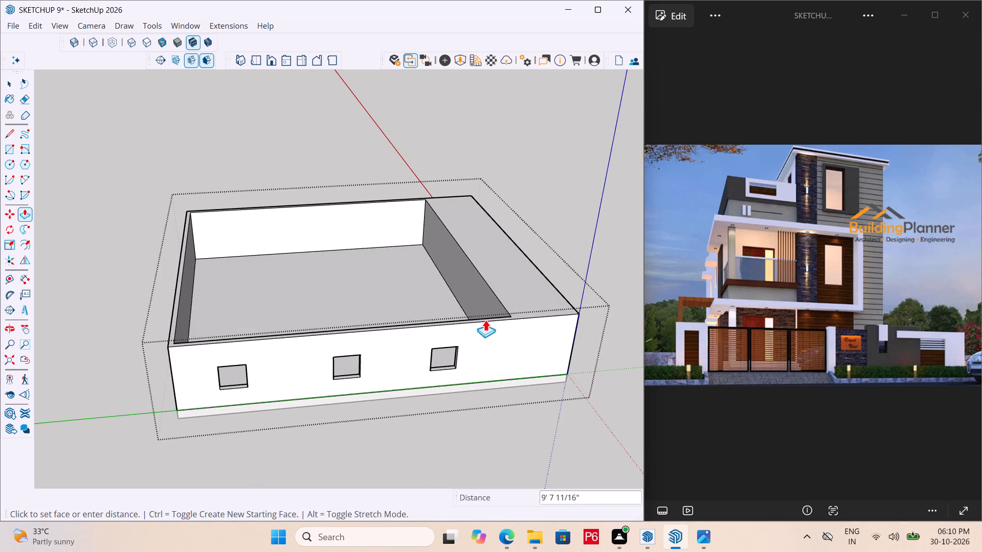
pyautogui.click(467, 335)
pyautogui.moveTo(503, 335); pyautogui.dragTo(141, 310, button='middle')
# Save the model.
pyautogui.hotkey('ctrl', 's')
pyautogui.hotkey('ctrl', 's')
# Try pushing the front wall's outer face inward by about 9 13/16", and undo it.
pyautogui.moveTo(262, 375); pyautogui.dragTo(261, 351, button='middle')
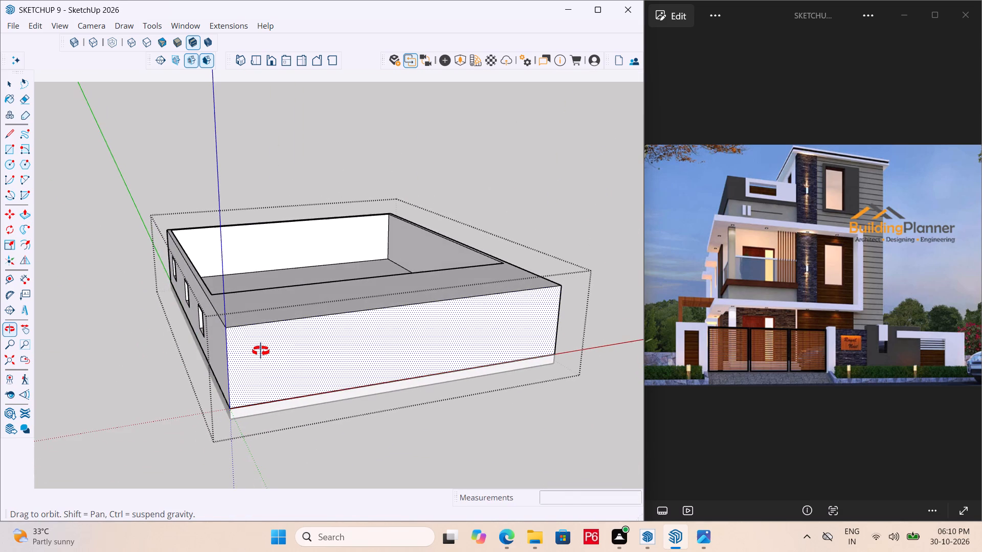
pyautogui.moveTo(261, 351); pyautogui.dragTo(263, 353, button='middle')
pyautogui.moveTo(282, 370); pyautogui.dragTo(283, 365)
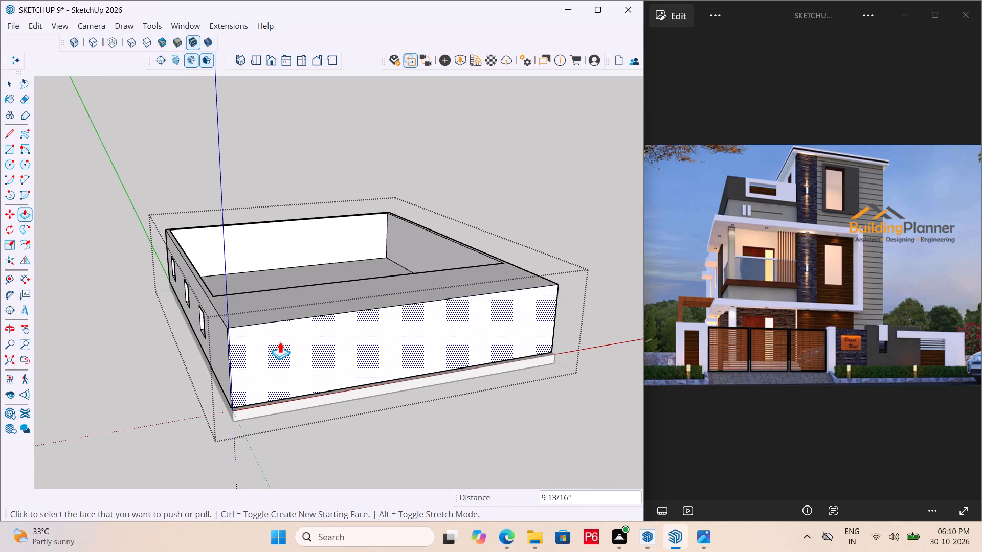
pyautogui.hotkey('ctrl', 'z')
# Examine the ground-floor front elevation in the reference photo and compare it with the model's front wall.
pyautogui.moveTo(283, 356); pyautogui.dragTo(258, 346, button='middle')
pyautogui.scroll(8, 727, 315)
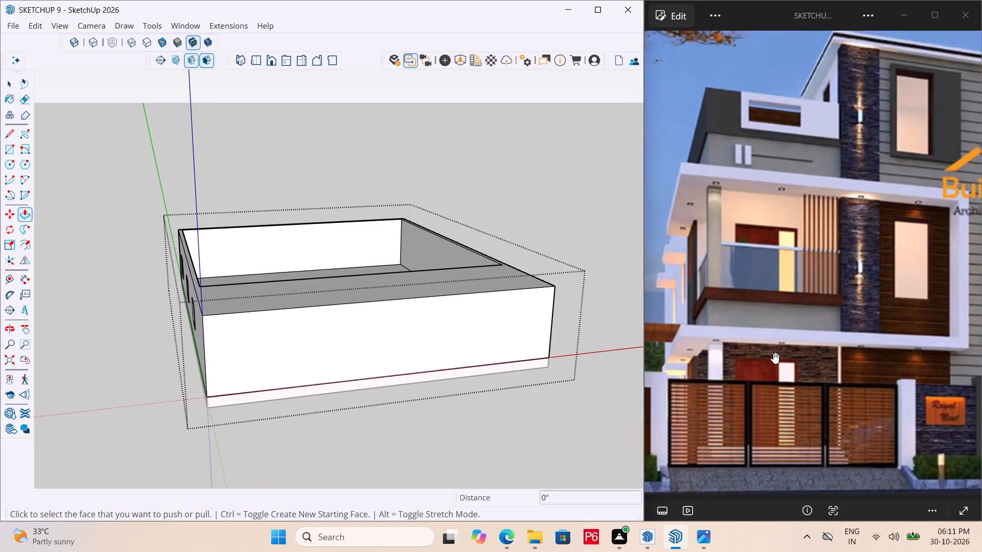
pyautogui.scroll(-4, 713, 264)
pyautogui.scroll(-2, 793, 295)
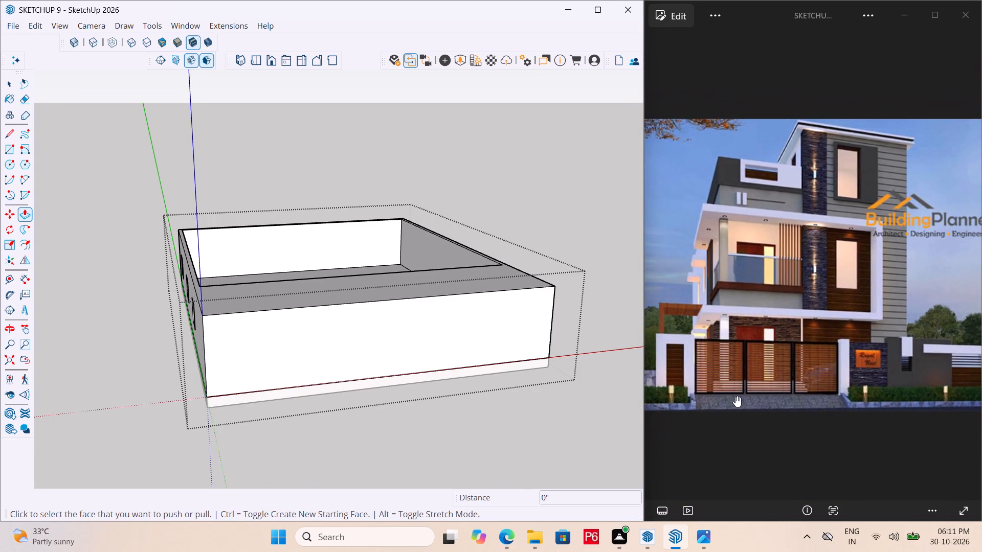
pyautogui.scroll(2, 735, 397)
pyautogui.moveTo(729, 398); pyautogui.dragTo(758, 384, button='middle')
pyautogui.scroll(-3, 249, 400)
pyautogui.moveTo(251, 398); pyautogui.dragTo(251, 398, button='middle')
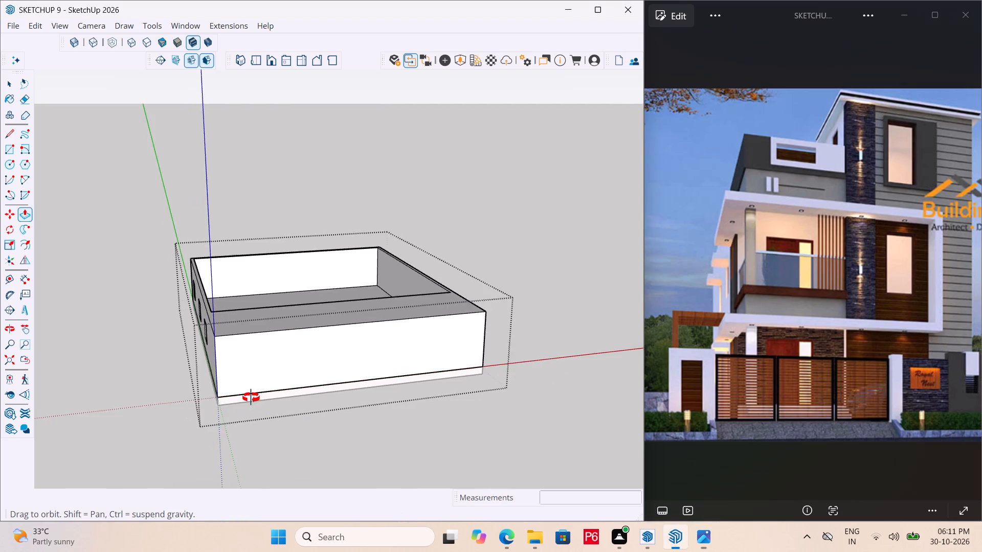
pyautogui.moveTo(251, 398); pyautogui.dragTo(263, 374, button='middle')
pyautogui.scroll(1, 254, 354)
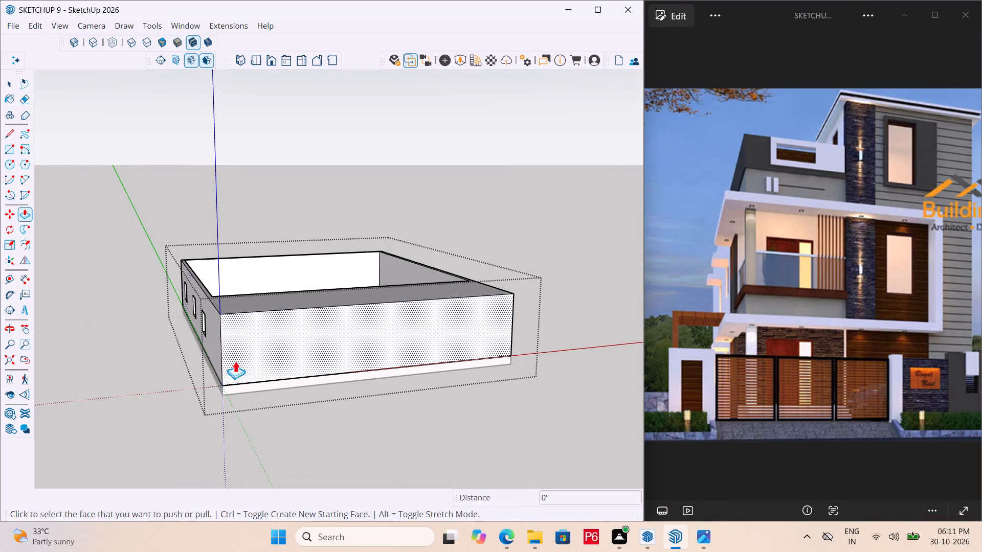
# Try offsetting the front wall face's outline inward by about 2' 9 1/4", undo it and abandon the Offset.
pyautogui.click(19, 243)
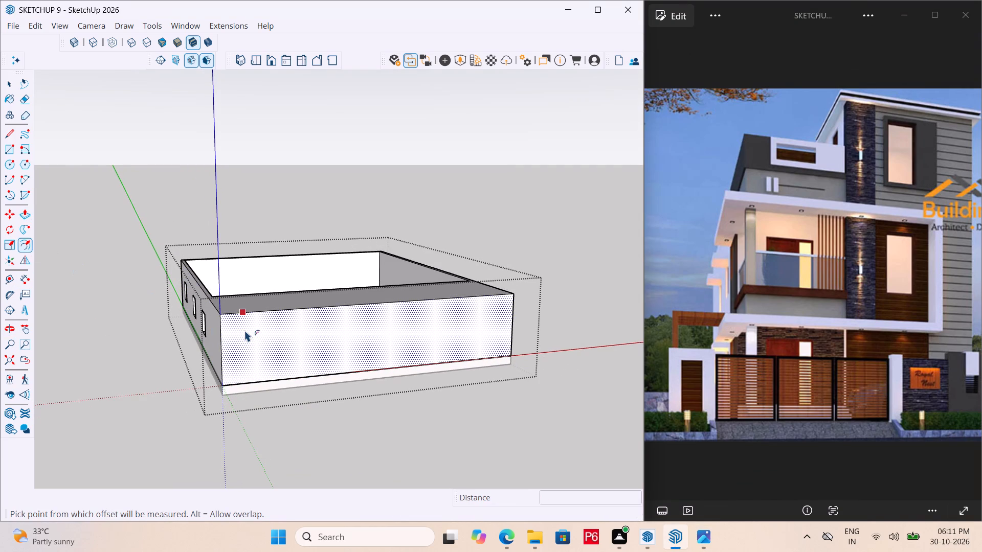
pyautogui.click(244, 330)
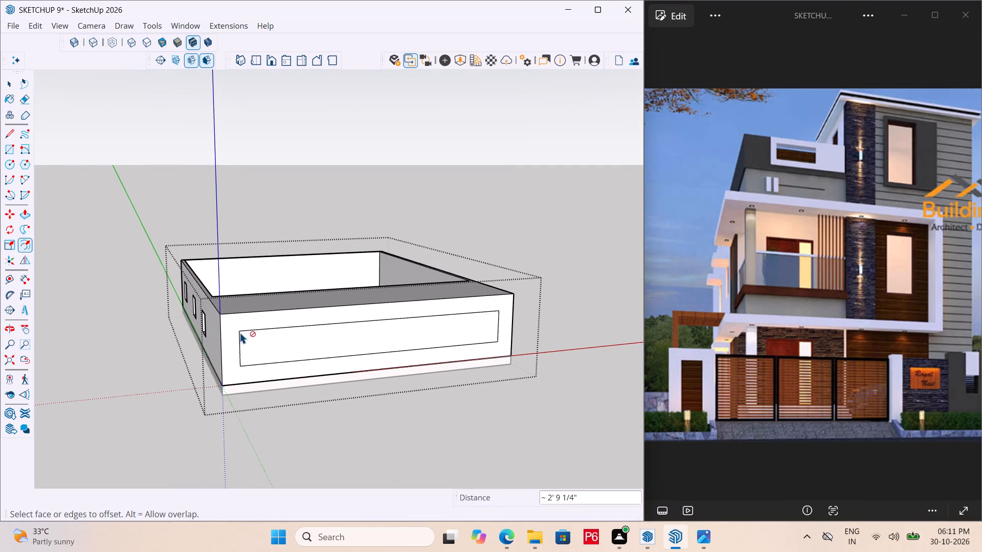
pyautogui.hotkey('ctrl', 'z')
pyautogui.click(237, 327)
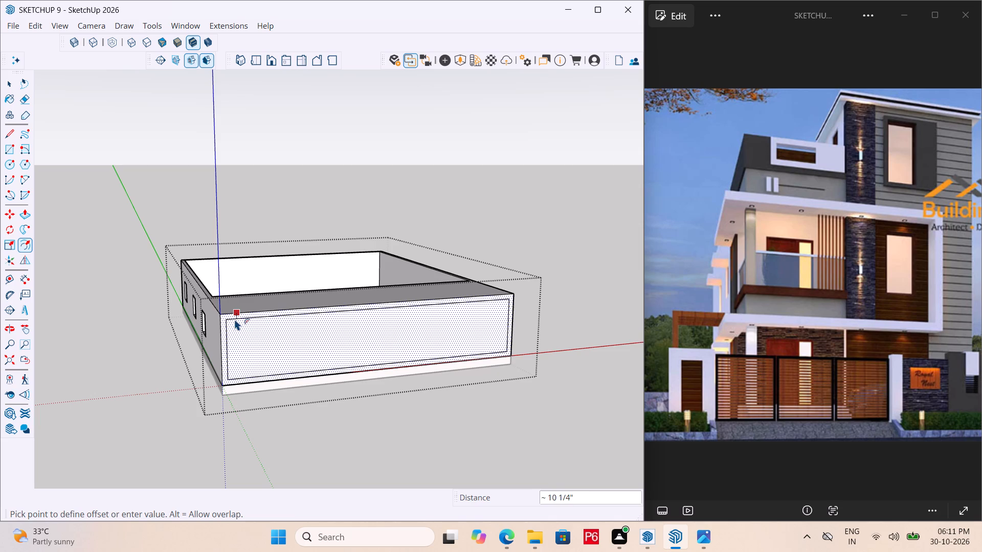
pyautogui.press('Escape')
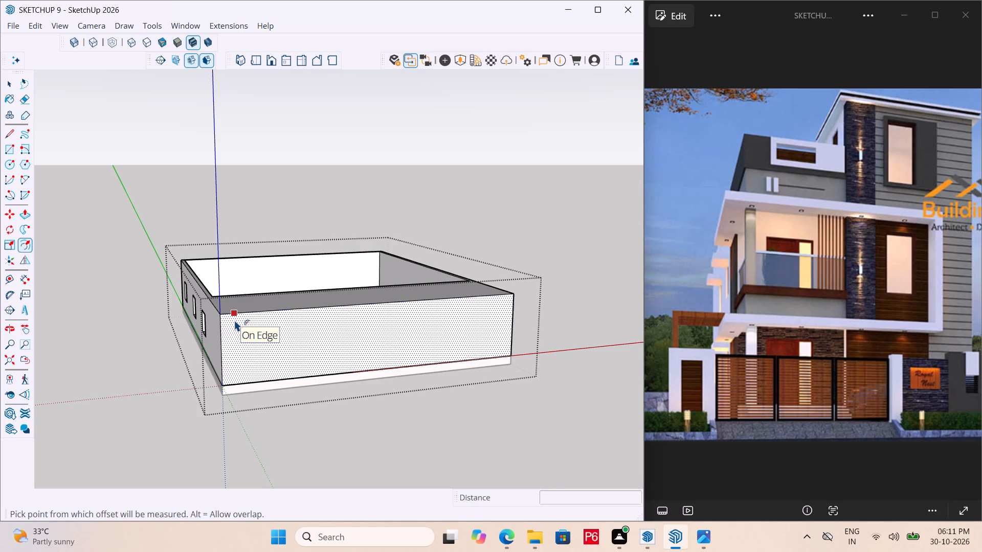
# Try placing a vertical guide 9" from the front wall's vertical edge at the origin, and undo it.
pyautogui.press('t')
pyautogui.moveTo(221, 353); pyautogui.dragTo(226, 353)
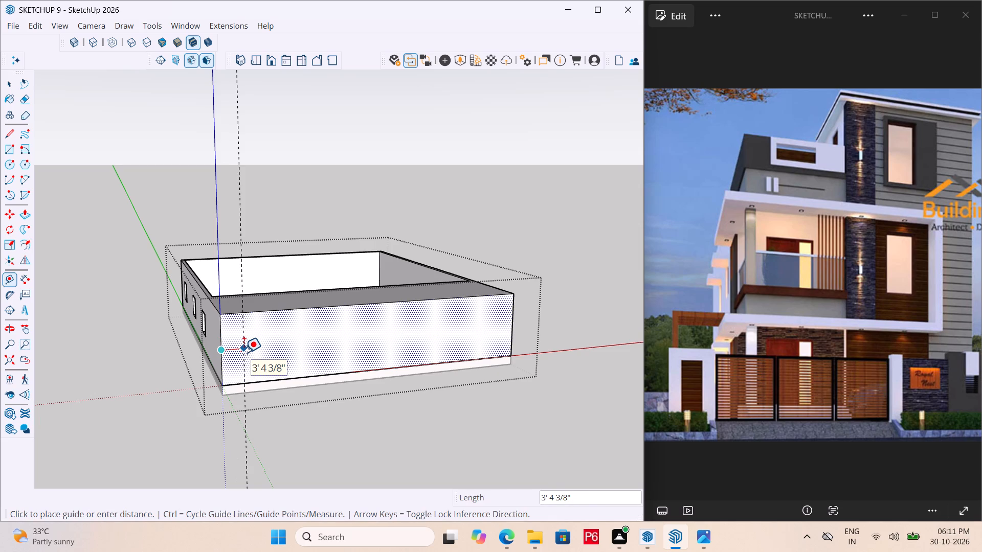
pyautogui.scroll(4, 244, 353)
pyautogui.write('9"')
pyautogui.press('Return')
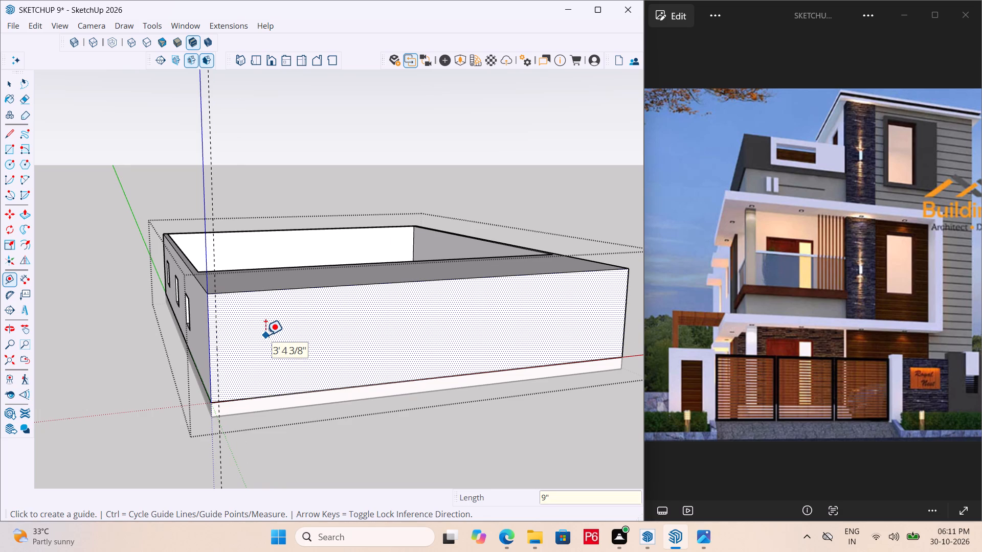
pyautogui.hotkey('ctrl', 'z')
# Place a vertical guide on the front wall face, 12' from its vertical edge at the origin.
pyautogui.click(210, 339)
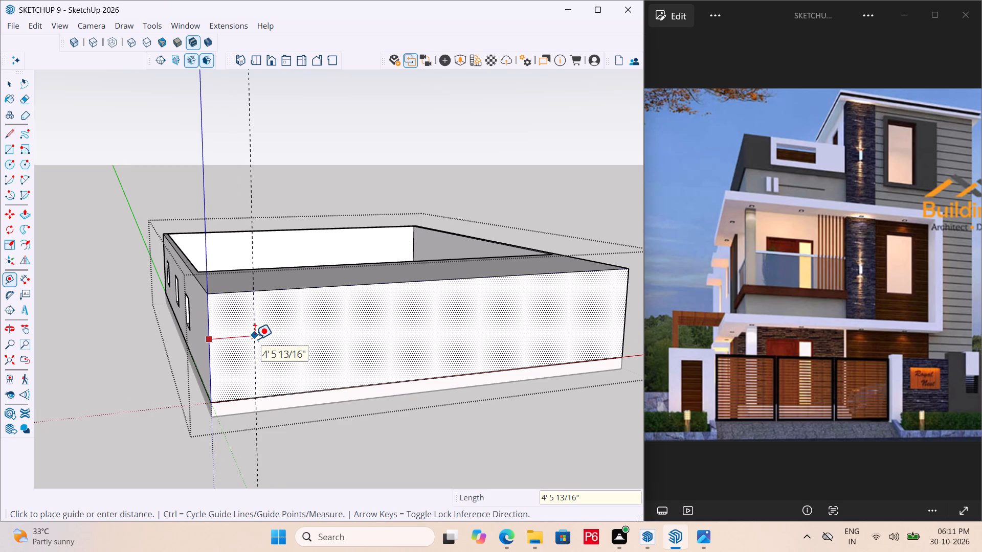
pyautogui.write("12'")
pyautogui.press('Return')
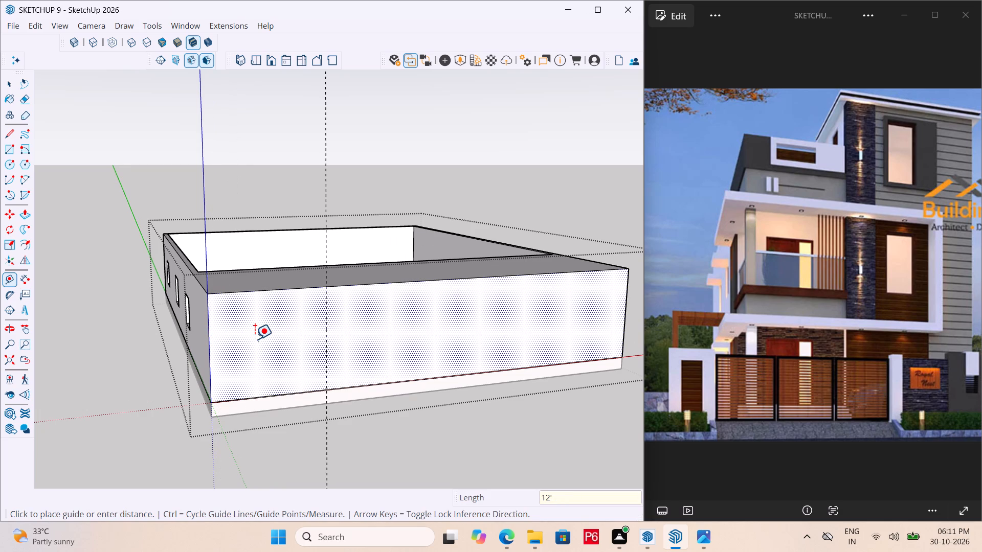
# Undo the 12' guide and place a vertical guide on the front wall face, 12" from its vertical edge at the origin.
pyautogui.hotkey('ctrl', 'z')
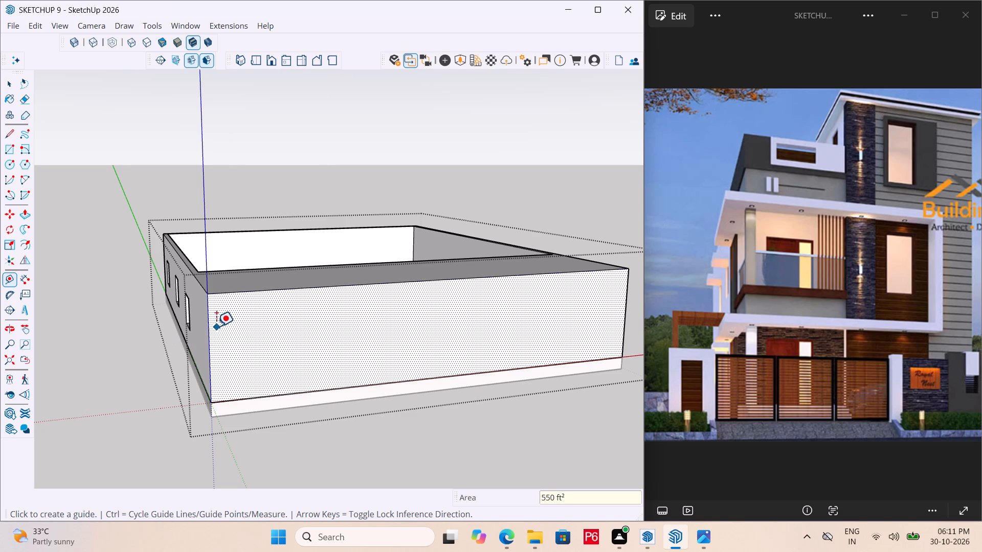
pyautogui.moveTo(208, 333); pyautogui.dragTo(218, 333)
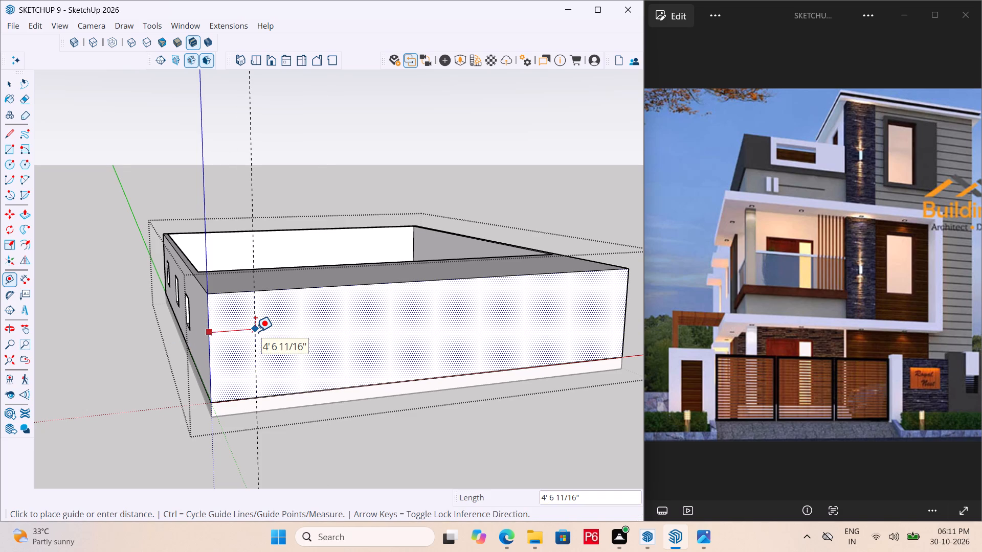
pyautogui.write('12"')
pyautogui.press('Return')
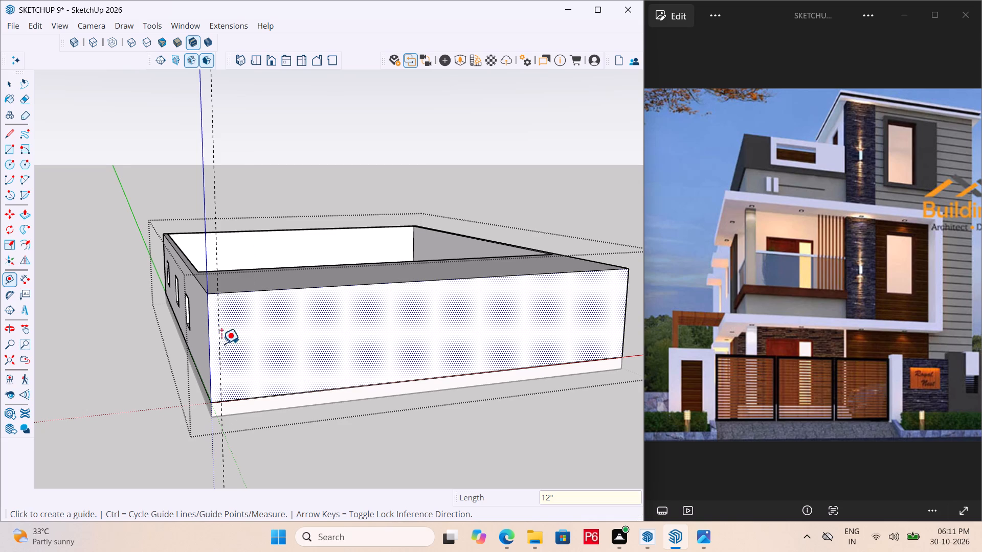
# Place a vertical guide on the windowed side wall, 12" from the same corner edge, and save the model.
pyautogui.moveTo(199, 355); pyautogui.dragTo(326, 357, button='middle')
pyautogui.scroll(8, 391, 363)
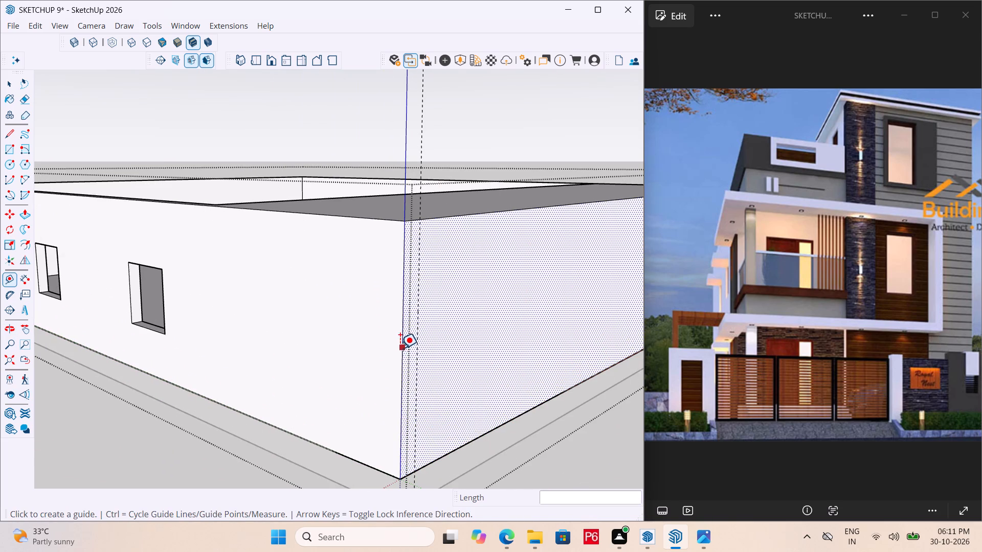
pyautogui.click(399, 349)
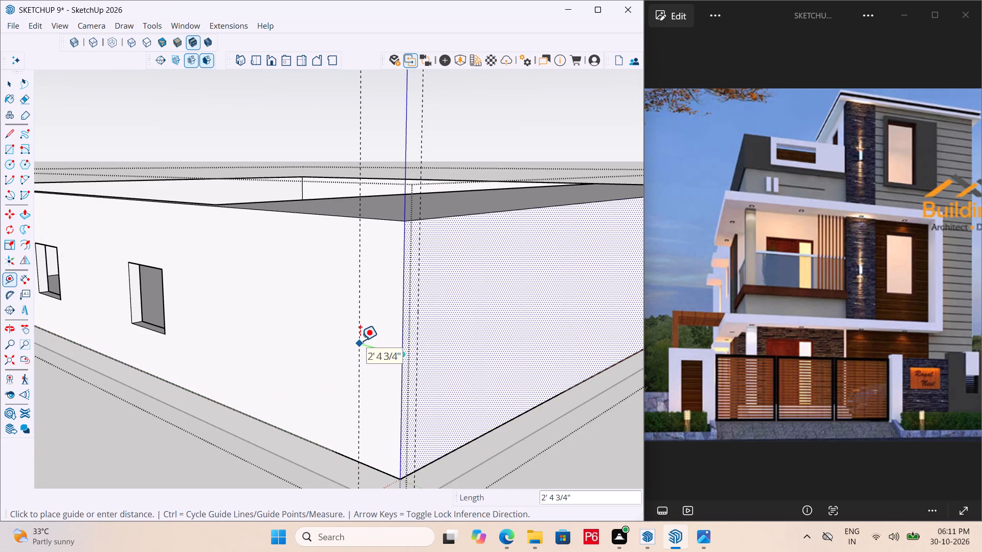
pyautogui.write('12"')
pyautogui.press('Return')
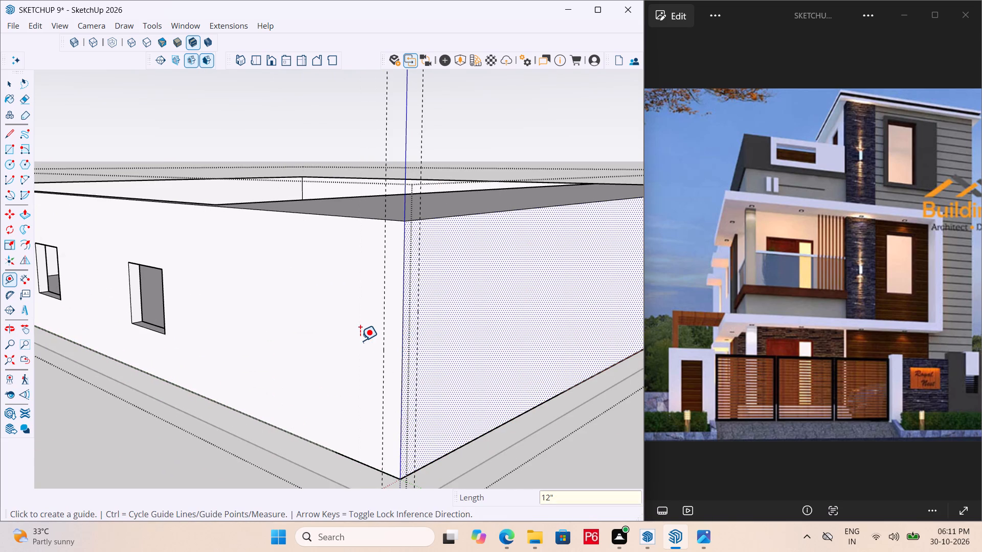
pyautogui.hotkey('ctrl', 's')
pyautogui.hotkey('ctrl', 's')
pyautogui.hotkey('ctrl', 's')
pyautogui.hotkey('ctrl', 's')
# Draw a full-height vertical line on the windowed side wall along its 12" guide.
pyautogui.scroll(-2, 344, 343)
pyautogui.moveTo(342, 342); pyautogui.dragTo(308, 340, button='middle')
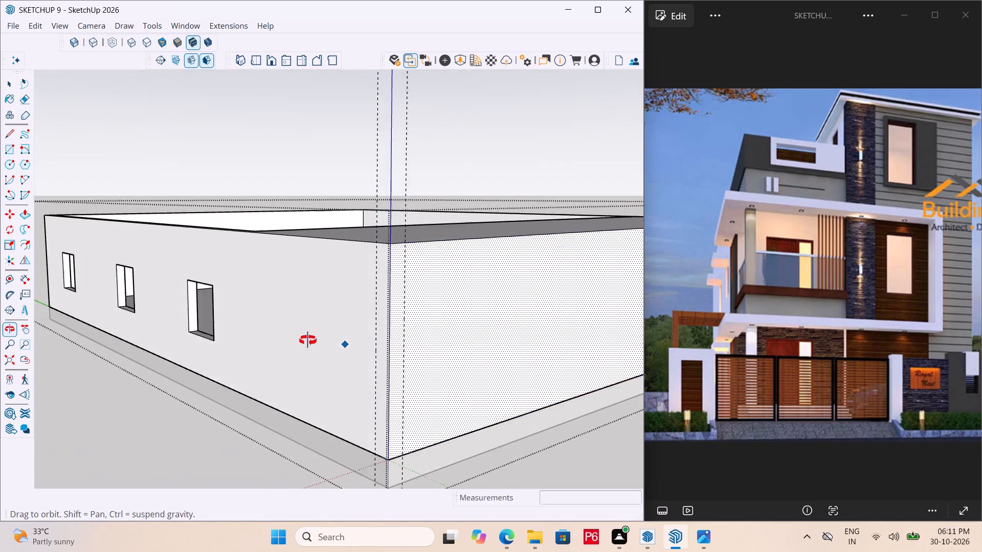
pyautogui.moveTo(308, 340); pyautogui.dragTo(311, 351, button='middle')
pyautogui.scroll(-2, 221, 330)
pyautogui.scroll(4, 356, 399)
pyautogui.press('l')
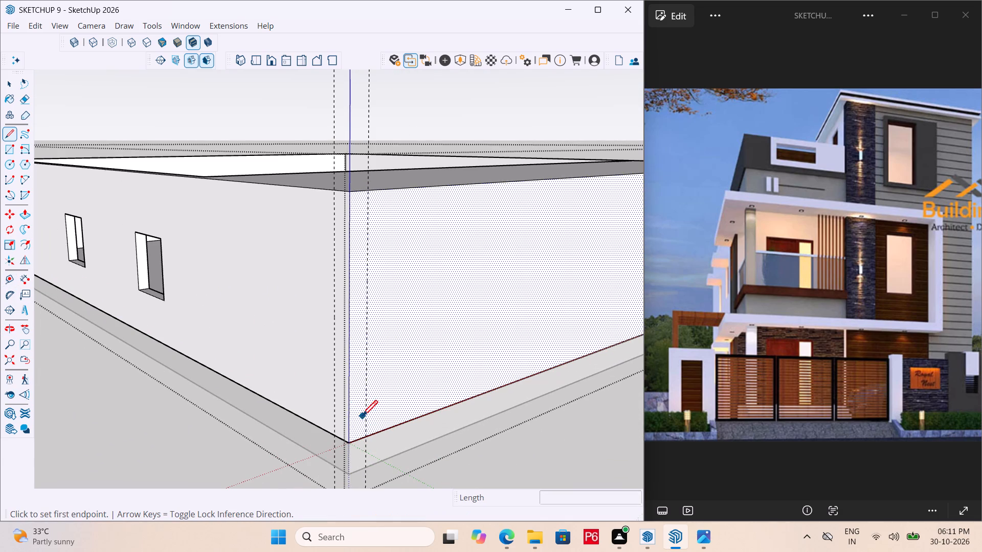
pyautogui.scroll(4, 339, 442)
pyautogui.click(332, 433)
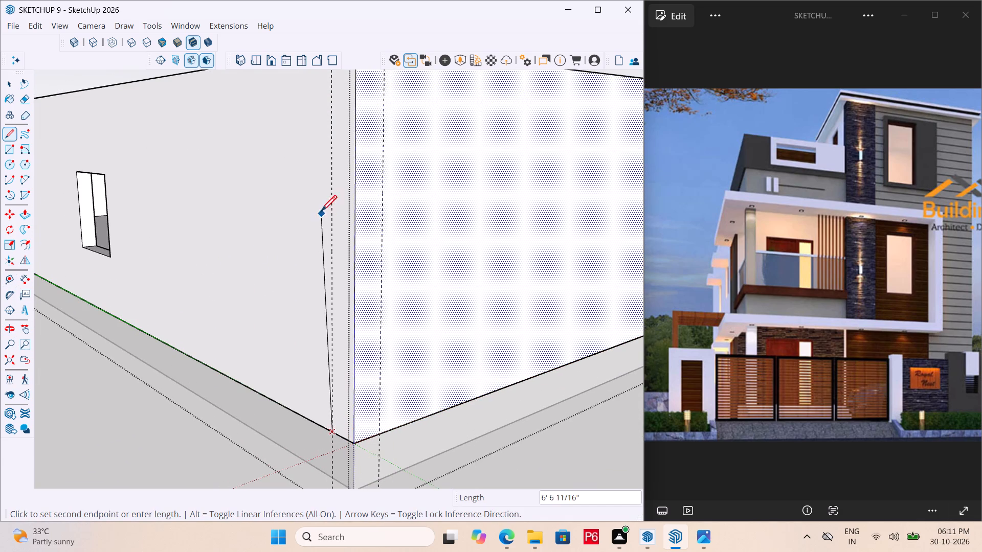
pyautogui.scroll(-6, 326, 231)
pyautogui.scroll(3, 345, 116)
pyautogui.click(313, 178)
pyautogui.scroll(-3, 271, 140)
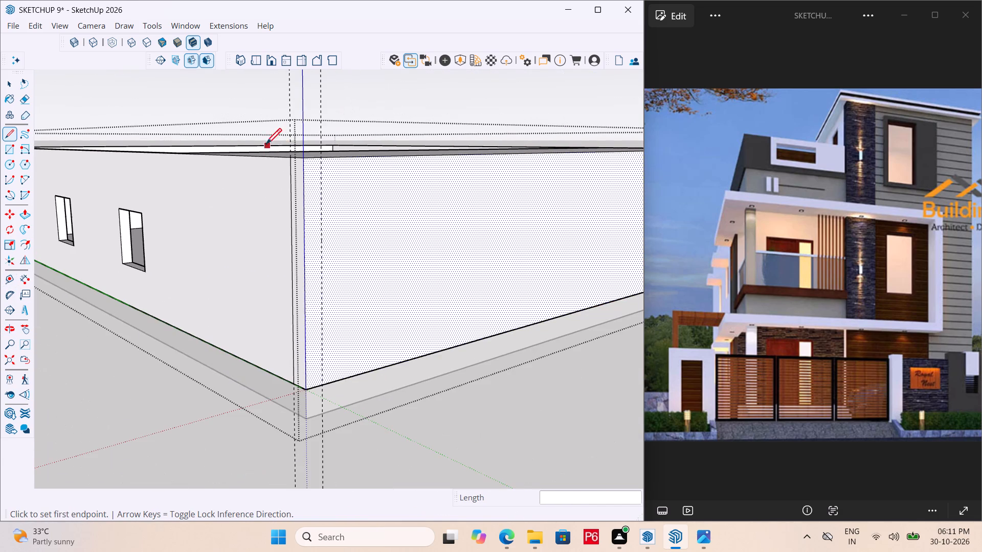
pyautogui.press('space')
pyautogui.press('space')
# Draw an 11' vertical line on the front wall along its 12" guide, from top edge to bottom edge, and save.
pyautogui.press('l')
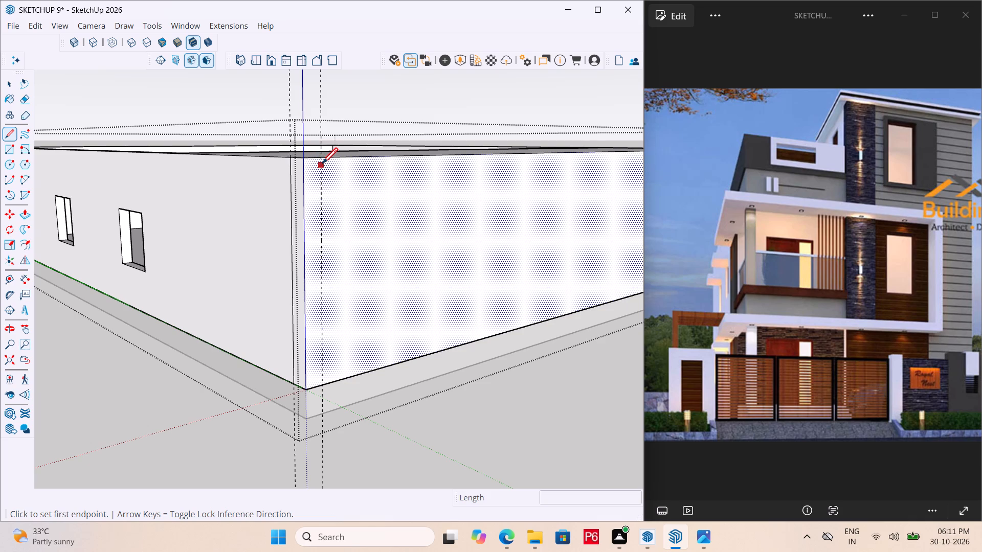
pyautogui.click(324, 157)
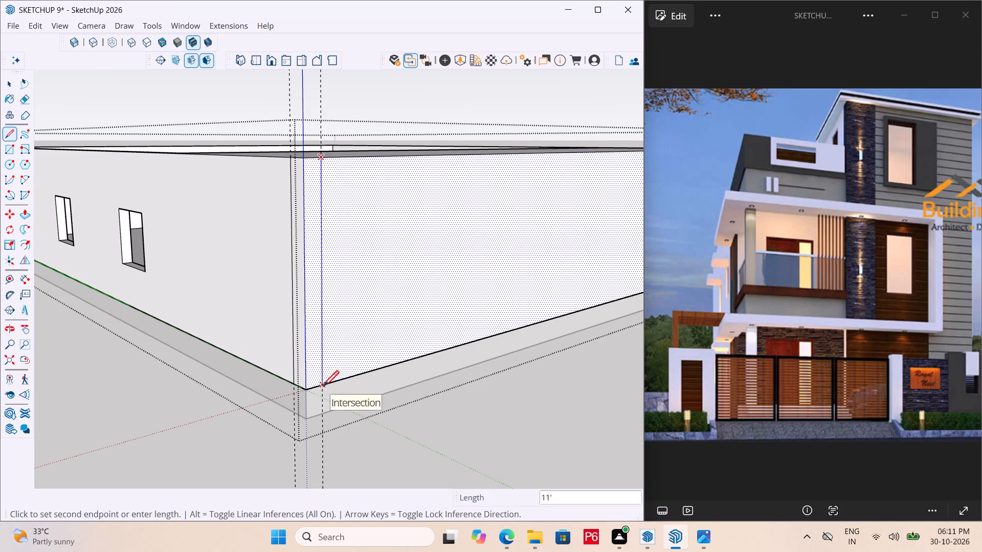
pyautogui.click(323, 388)
pyautogui.scroll(-3, 278, 300)
pyautogui.hotkey('ctrl', 's')
pyautogui.hotkey('ctrl', 's')
pyautogui.hotkey('ctrl', 's')
# Erase the two vertical guides beside the front corner.
pyautogui.scroll(-2, 279, 291)
pyautogui.moveTo(279, 291); pyautogui.dragTo(282, 327, button='middle')
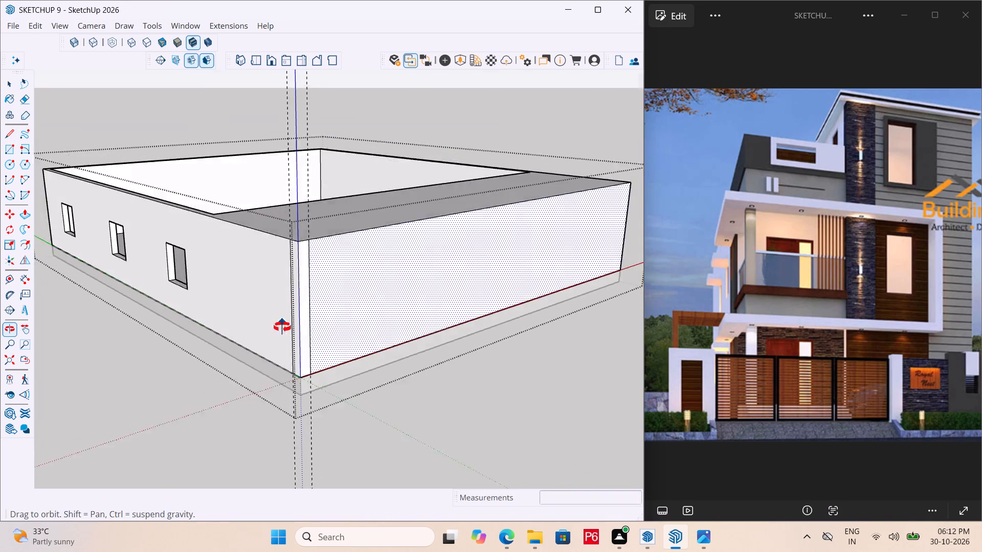
pyautogui.moveTo(282, 327); pyautogui.dragTo(254, 315, button='middle')
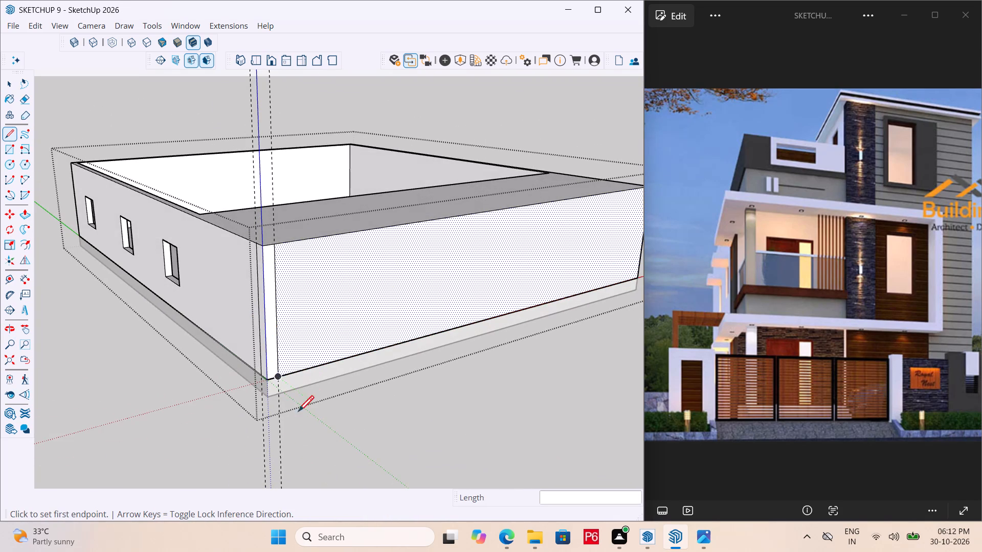
pyautogui.press('e')
pyautogui.moveTo(308, 436); pyautogui.dragTo(250, 438)
# Draw two crossing lines on the top face from the upper ends of the new vertical lines, enclosing a 12" corner square.
pyautogui.moveTo(291, 250); pyautogui.dragTo(276, 354, button='middle')
pyautogui.scroll(1, 282, 300)
pyautogui.scroll(11, 235, 395)
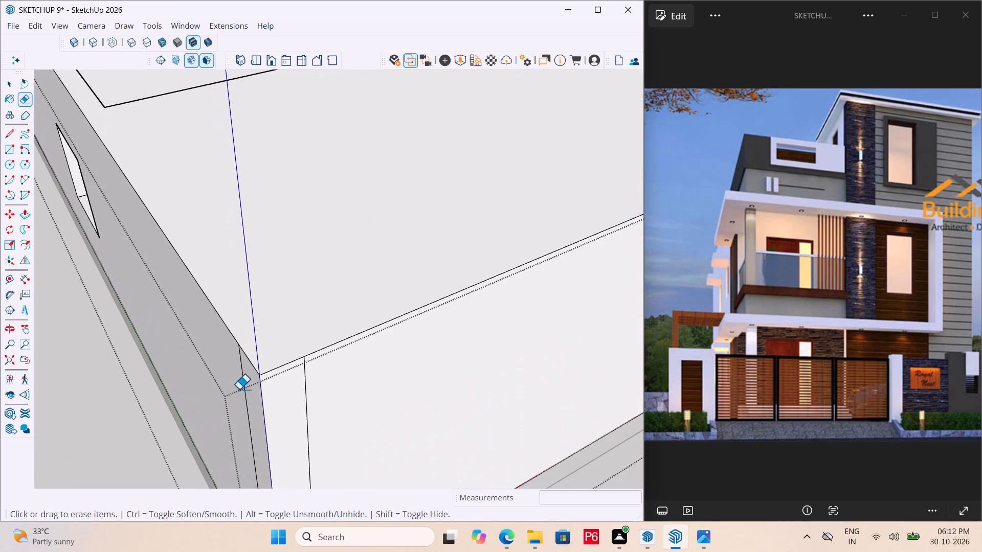
pyautogui.press('l')
pyautogui.moveTo(239, 348); pyautogui.dragTo(261, 335)
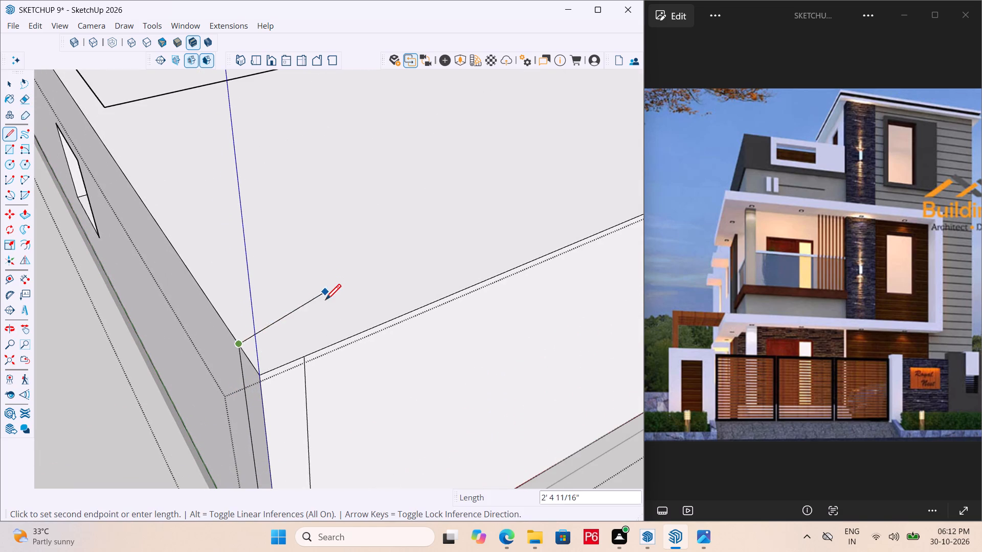
pyautogui.click(325, 308)
pyautogui.press('space')
pyautogui.press('space')
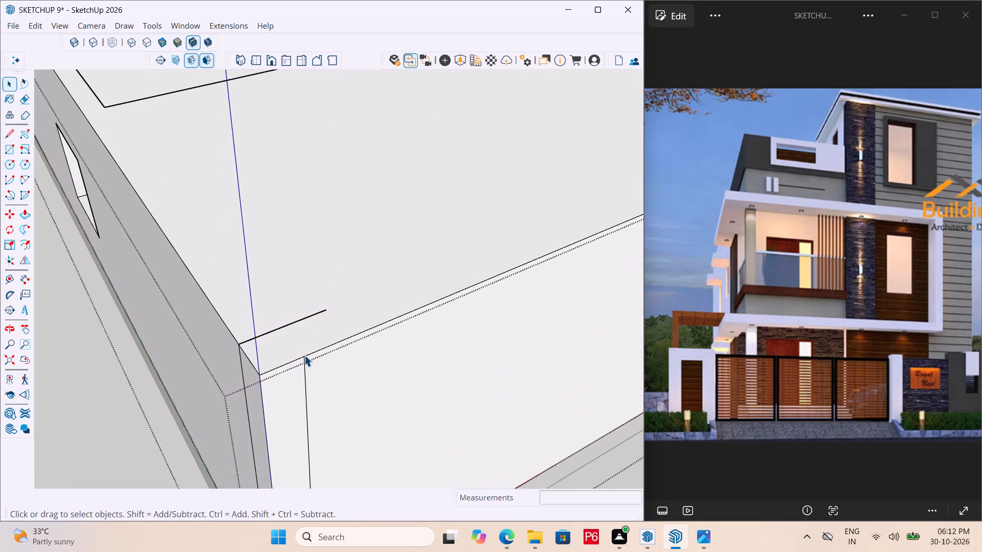
pyautogui.press('l')
pyautogui.moveTo(304, 357); pyautogui.dragTo(299, 346)
pyautogui.click(262, 294)
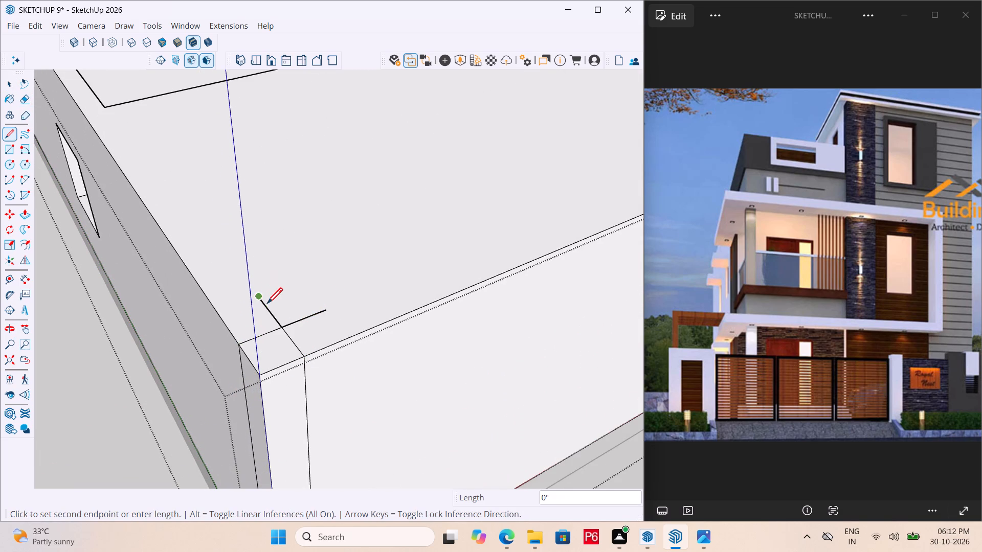
pyautogui.press('Escape')
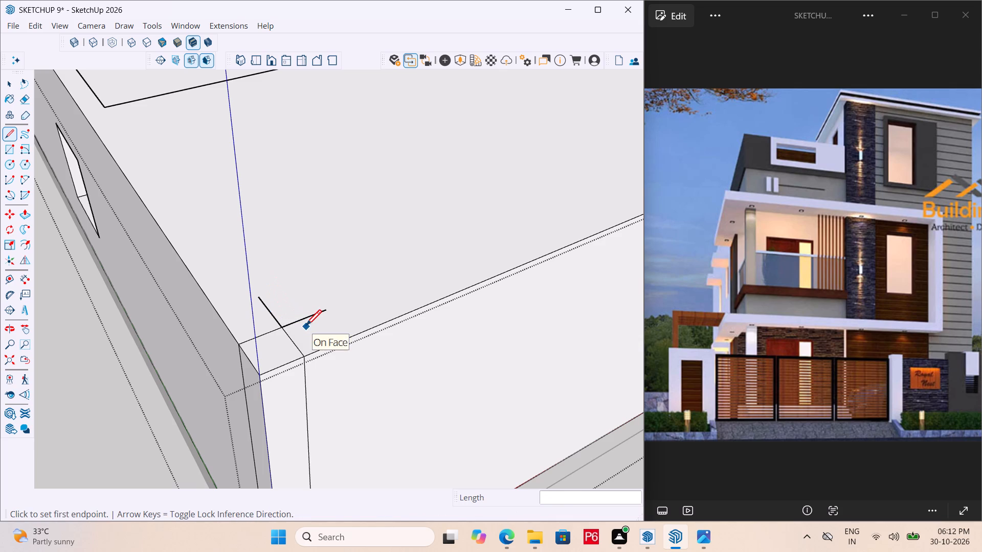
# Erase the overhanging line ends beyond the corner square on the top face.
pyautogui.press('p')
pyautogui.press('e')
pyautogui.moveTo(304, 319); pyautogui.dragTo(291, 316)
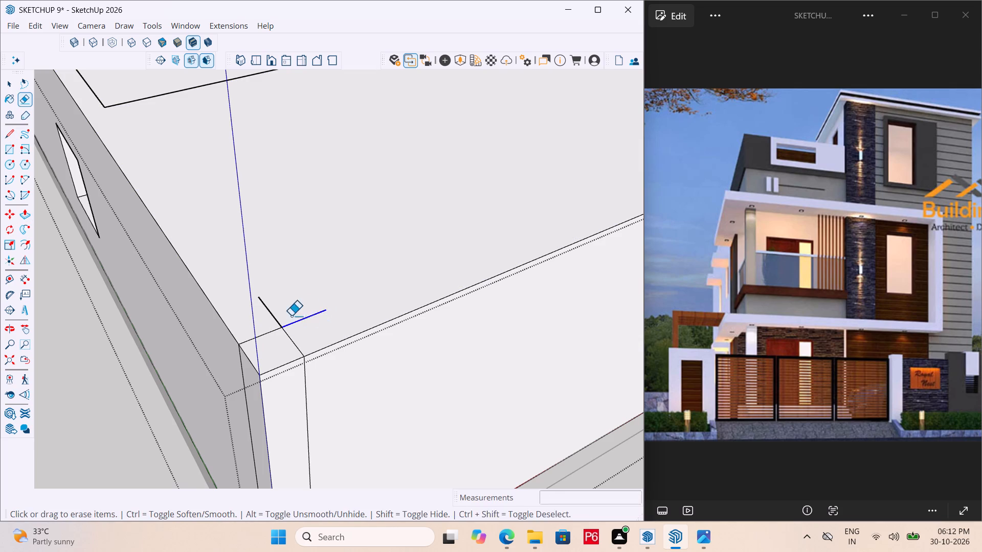
pyautogui.moveTo(291, 316); pyautogui.dragTo(274, 311)
pyautogui.moveTo(274, 311); pyautogui.dragTo(269, 311)
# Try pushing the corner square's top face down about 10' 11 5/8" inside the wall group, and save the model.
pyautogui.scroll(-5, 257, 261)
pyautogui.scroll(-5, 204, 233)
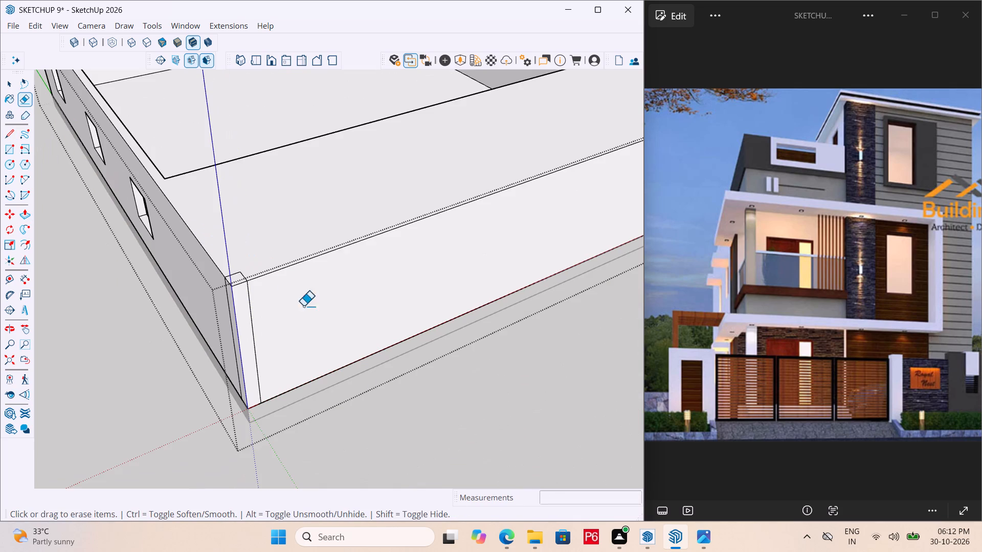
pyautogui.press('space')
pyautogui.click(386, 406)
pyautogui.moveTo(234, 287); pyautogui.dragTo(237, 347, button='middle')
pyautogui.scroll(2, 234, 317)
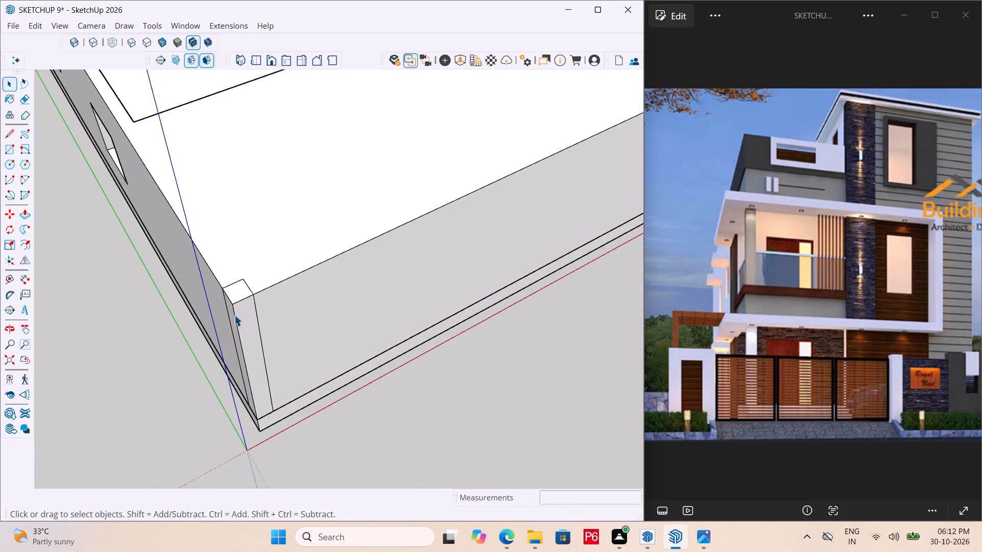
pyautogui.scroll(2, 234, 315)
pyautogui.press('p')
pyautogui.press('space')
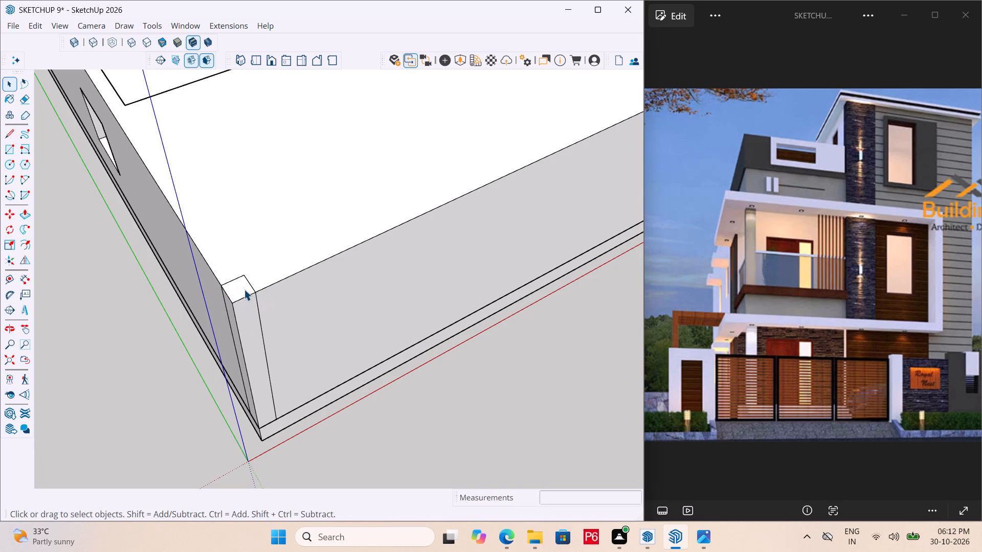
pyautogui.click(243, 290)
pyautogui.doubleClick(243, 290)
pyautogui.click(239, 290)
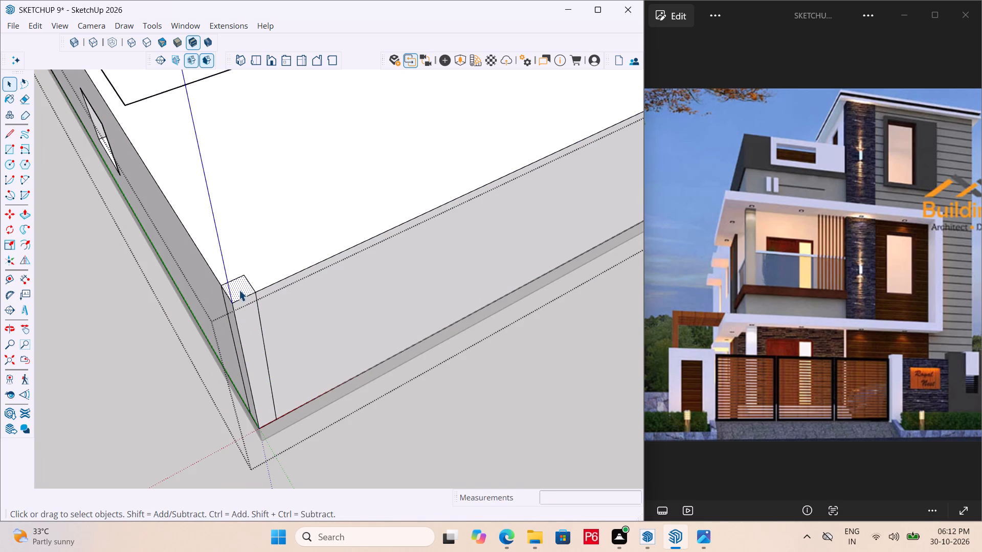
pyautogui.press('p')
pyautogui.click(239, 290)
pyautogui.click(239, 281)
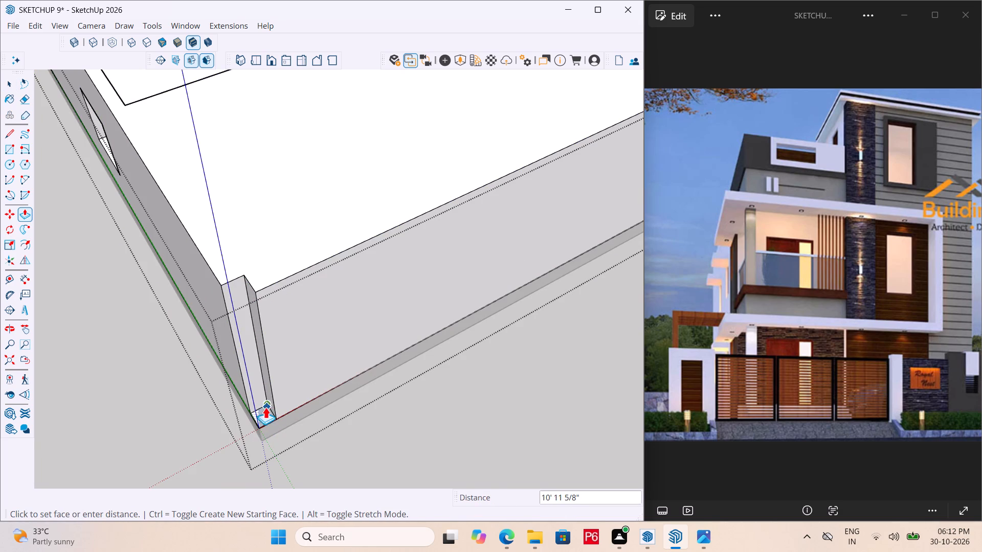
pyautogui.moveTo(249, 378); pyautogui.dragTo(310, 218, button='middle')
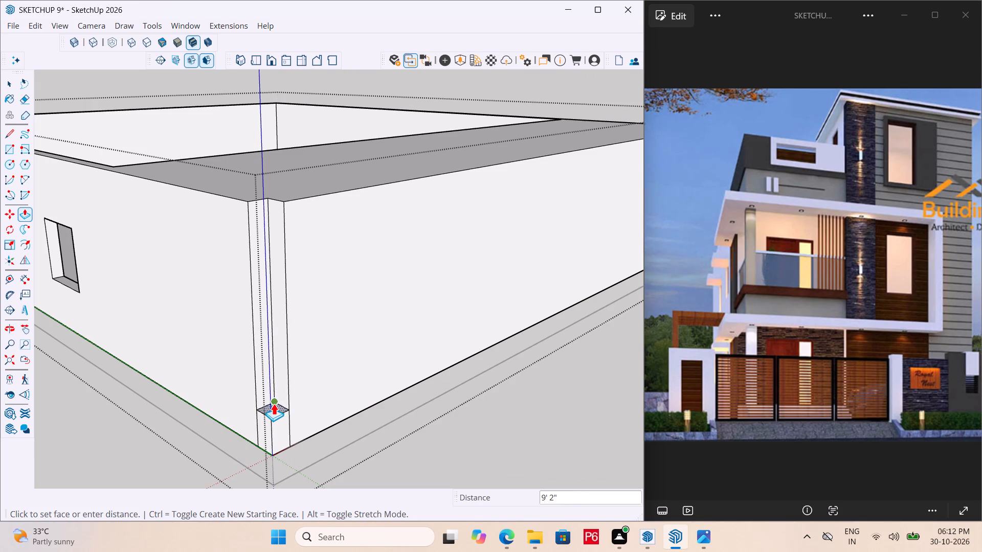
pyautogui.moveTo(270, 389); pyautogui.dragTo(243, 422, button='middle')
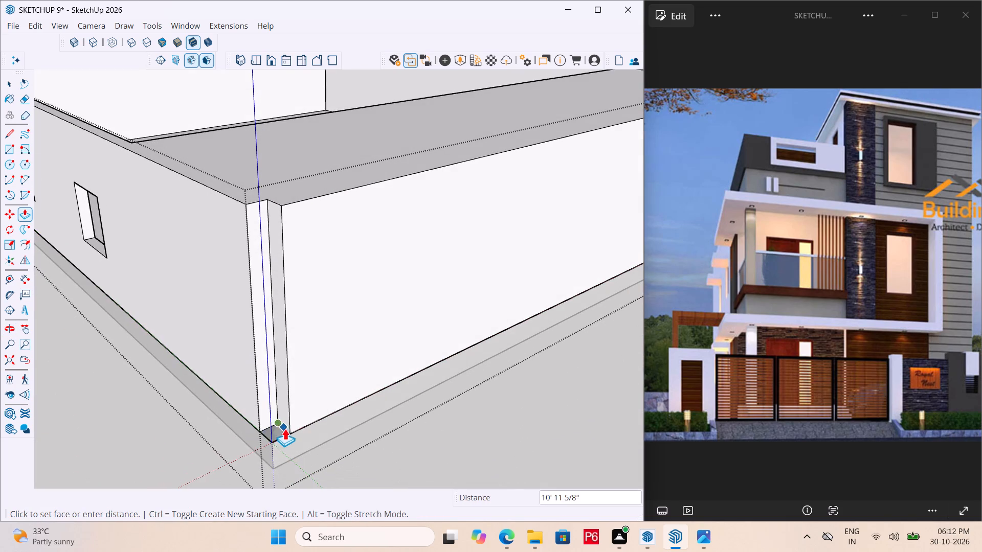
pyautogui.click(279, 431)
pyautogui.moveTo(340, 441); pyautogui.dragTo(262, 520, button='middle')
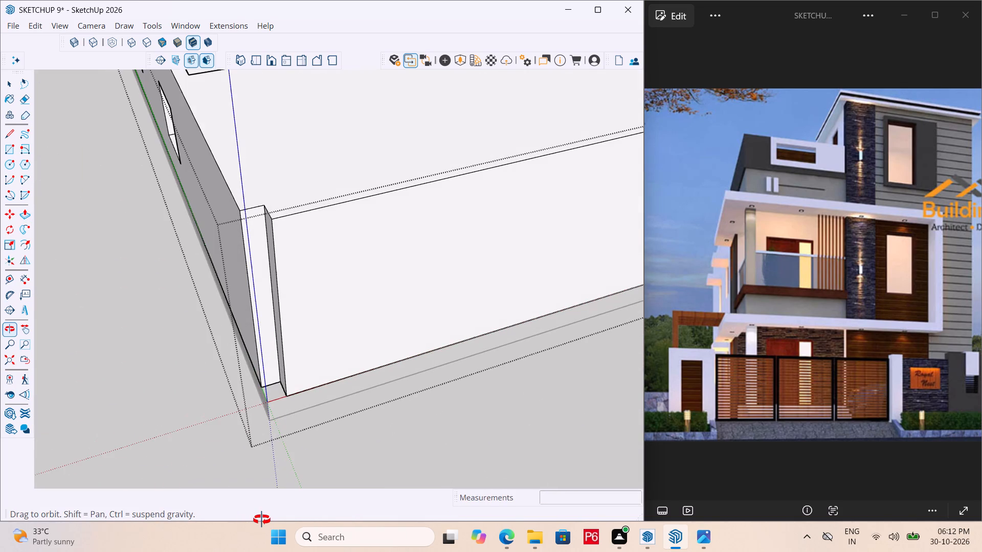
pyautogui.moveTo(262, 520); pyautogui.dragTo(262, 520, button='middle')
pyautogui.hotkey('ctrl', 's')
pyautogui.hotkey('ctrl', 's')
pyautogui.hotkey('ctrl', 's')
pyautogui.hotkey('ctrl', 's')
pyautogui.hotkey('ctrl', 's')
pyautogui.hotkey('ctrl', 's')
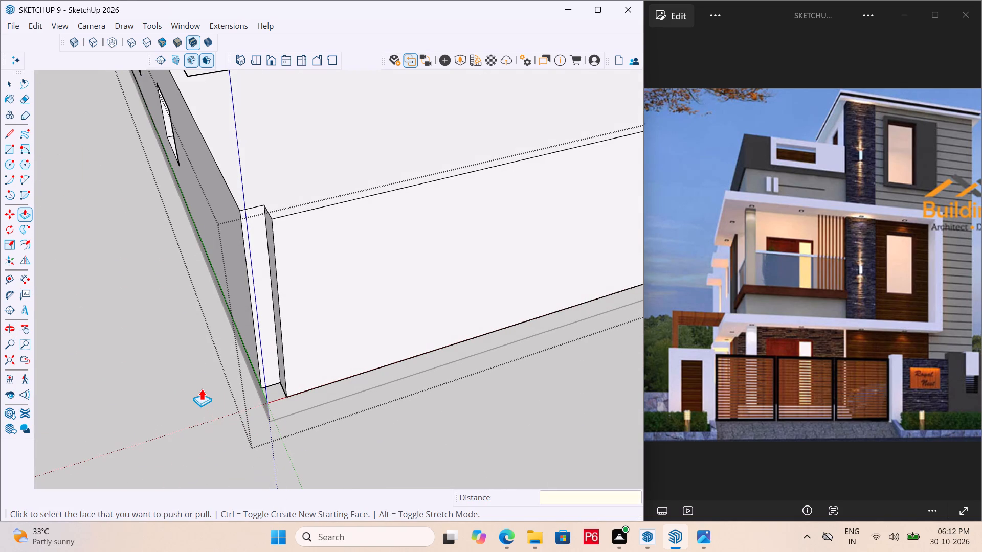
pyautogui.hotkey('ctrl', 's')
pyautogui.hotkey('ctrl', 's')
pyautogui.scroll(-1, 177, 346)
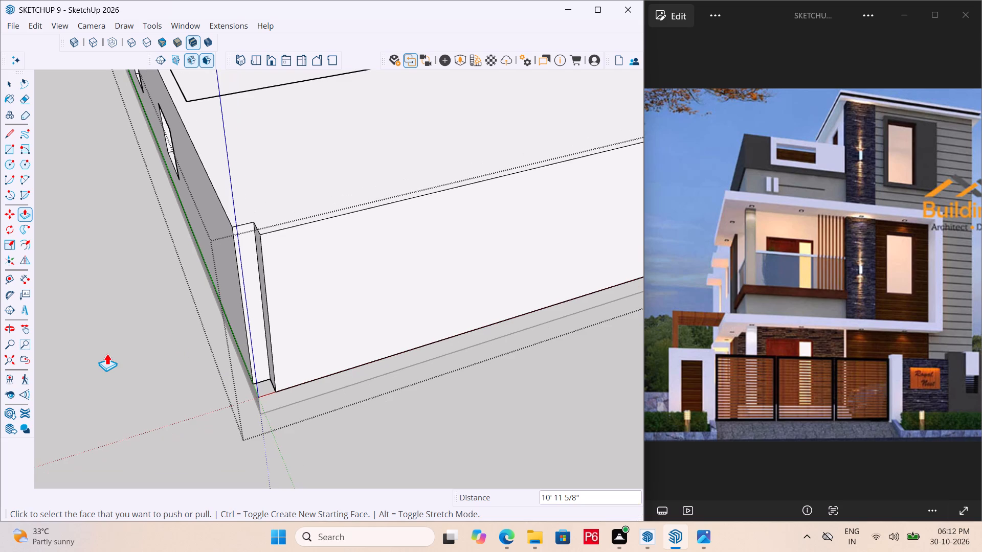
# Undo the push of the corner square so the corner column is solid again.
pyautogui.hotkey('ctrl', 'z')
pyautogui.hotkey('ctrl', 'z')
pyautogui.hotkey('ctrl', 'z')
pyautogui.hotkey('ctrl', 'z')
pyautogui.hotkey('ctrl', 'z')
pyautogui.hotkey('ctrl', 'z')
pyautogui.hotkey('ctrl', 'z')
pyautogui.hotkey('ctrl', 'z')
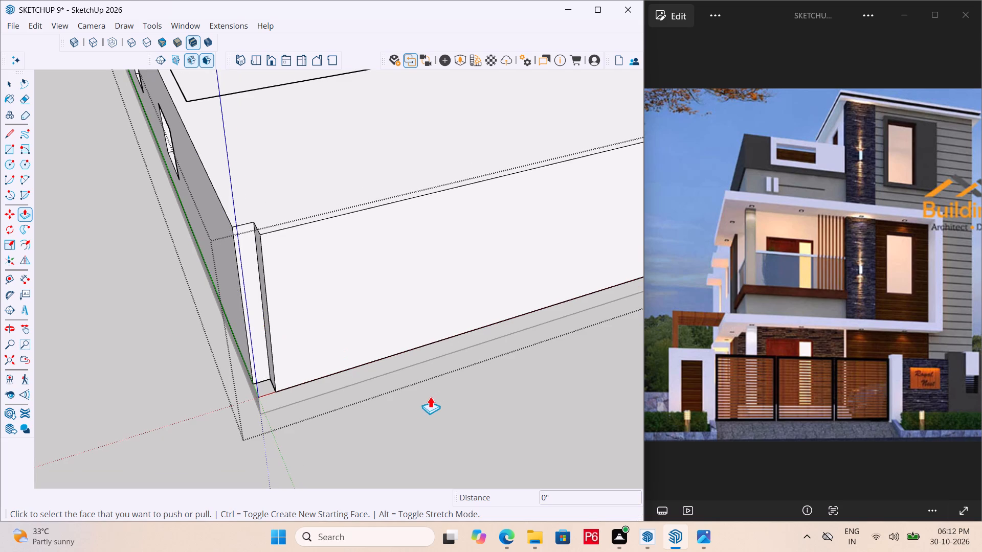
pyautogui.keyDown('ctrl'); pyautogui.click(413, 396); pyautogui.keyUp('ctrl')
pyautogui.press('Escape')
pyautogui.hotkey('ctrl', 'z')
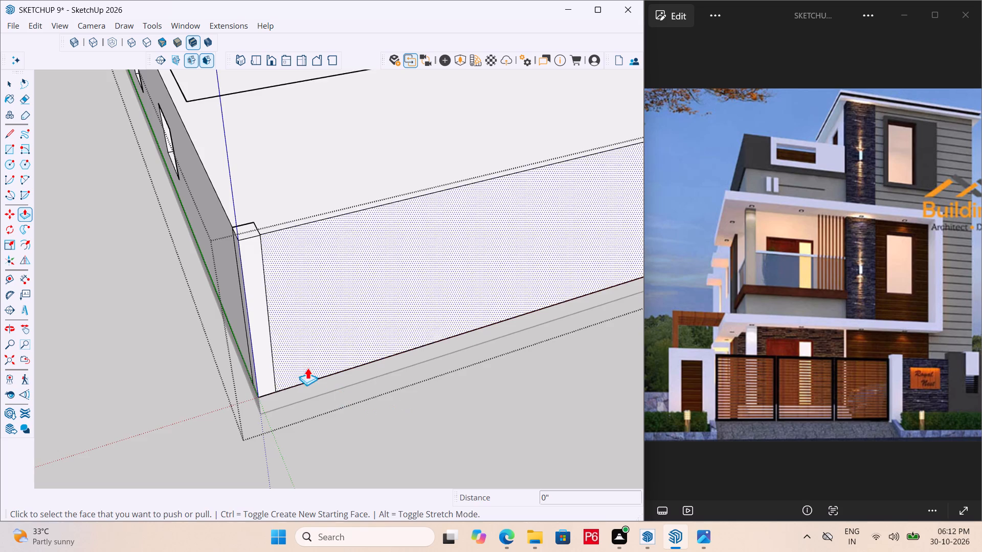
# Push the front wall face beside the corner column inward by 1'.
pyautogui.scroll(-2, 307, 367)
pyautogui.press('space')
pyautogui.moveTo(495, 410); pyautogui.dragTo(490, 415)
pyautogui.moveTo(340, 307); pyautogui.dragTo(245, 306, button='middle')
pyautogui.click(269, 282)
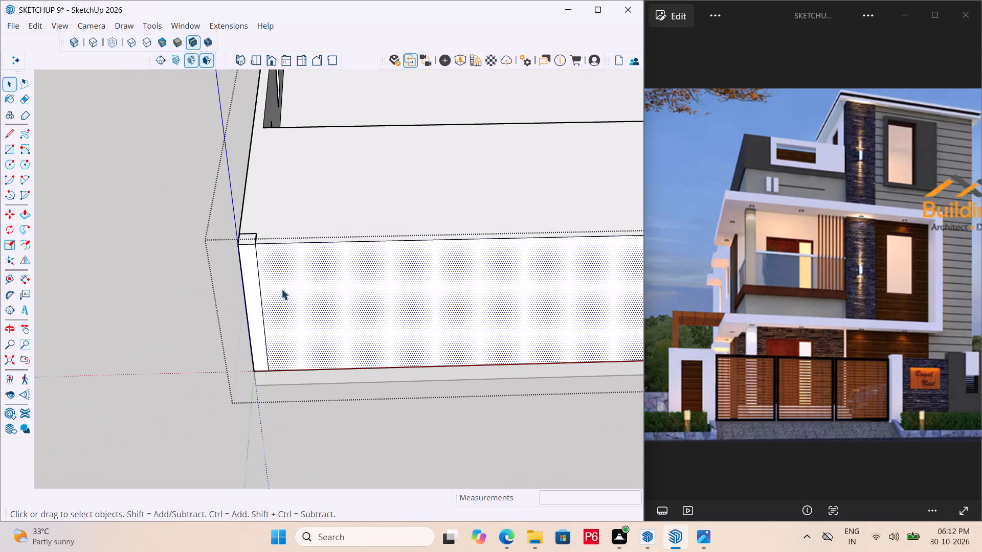
pyautogui.press('p')
pyautogui.click(337, 304)
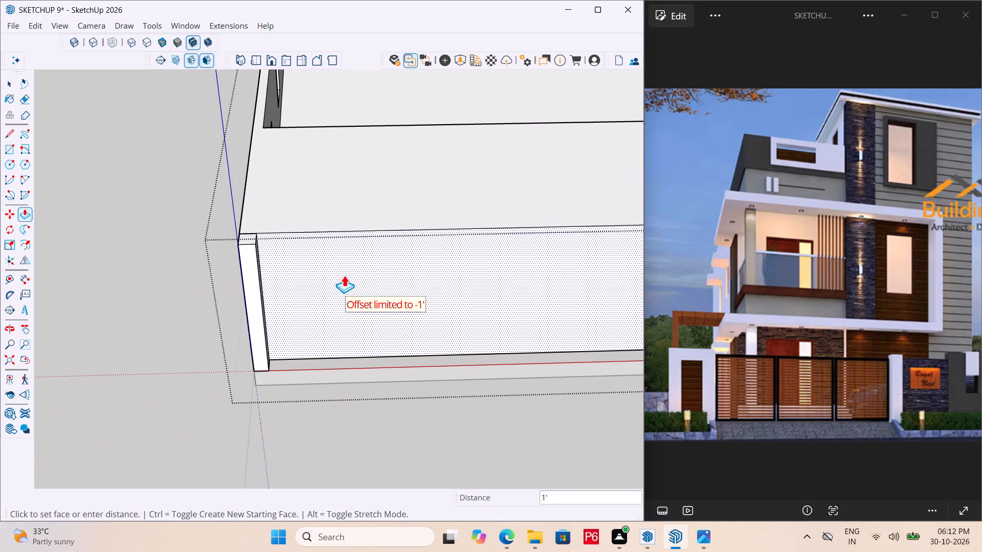
pyautogui.click(344, 275)
pyautogui.scroll(-4, 205, 274)
pyautogui.moveTo(171, 284); pyautogui.dragTo(254, 282, button='middle')
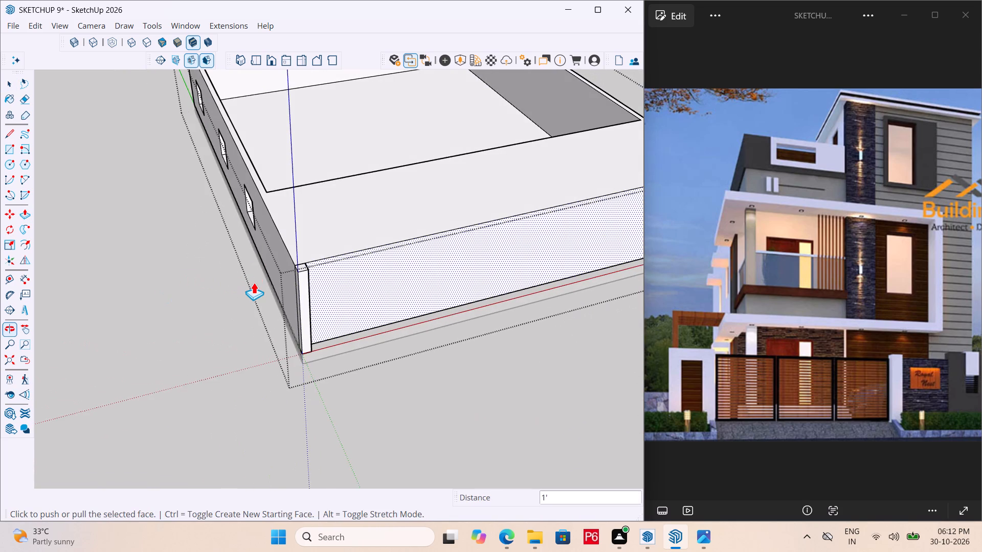
# Examine the recessed front wall face and the corner column from several angles.
pyautogui.scroll(2, 254, 282)
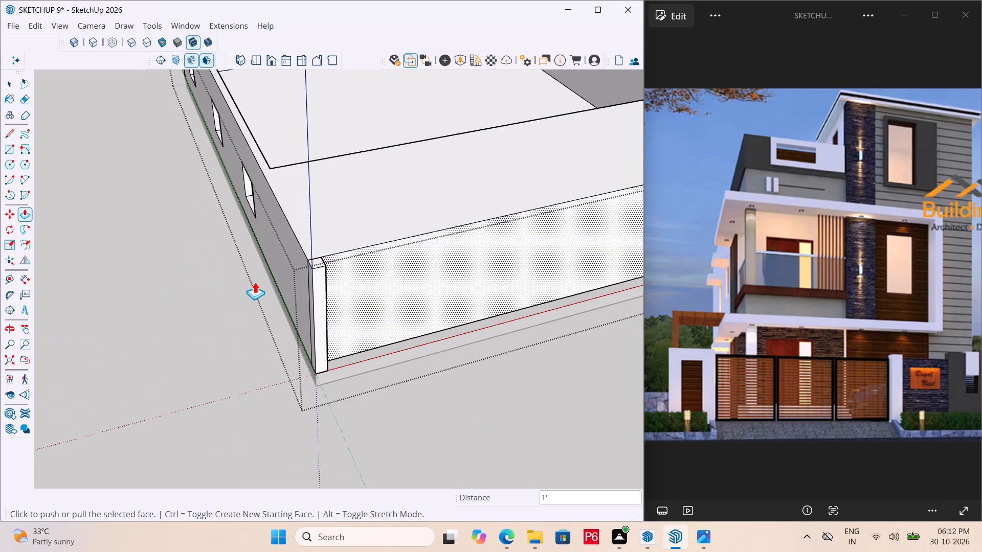
pyautogui.scroll(-3, 255, 283)
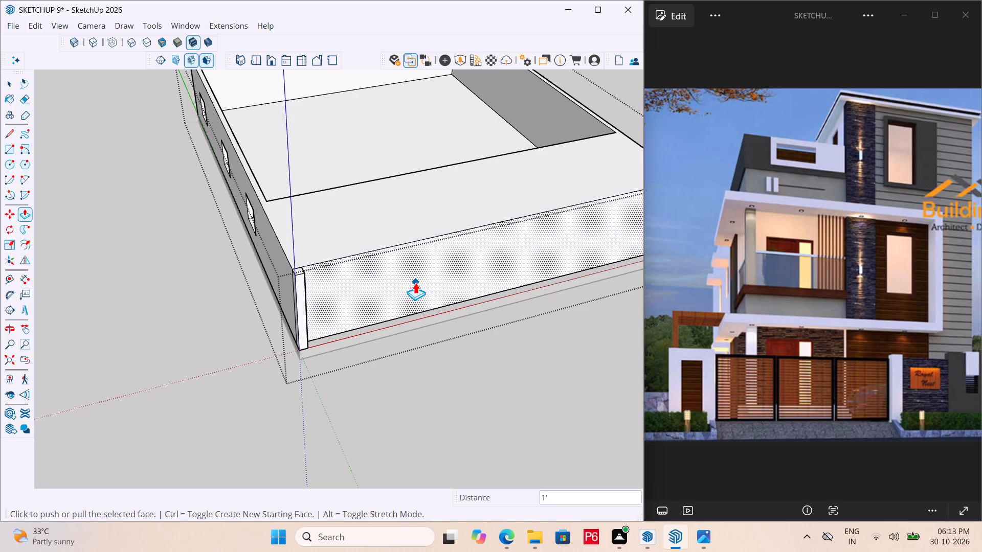
pyautogui.scroll(-3, 196, 263)
pyautogui.moveTo(439, 276); pyautogui.dragTo(316, 262, button='middle')
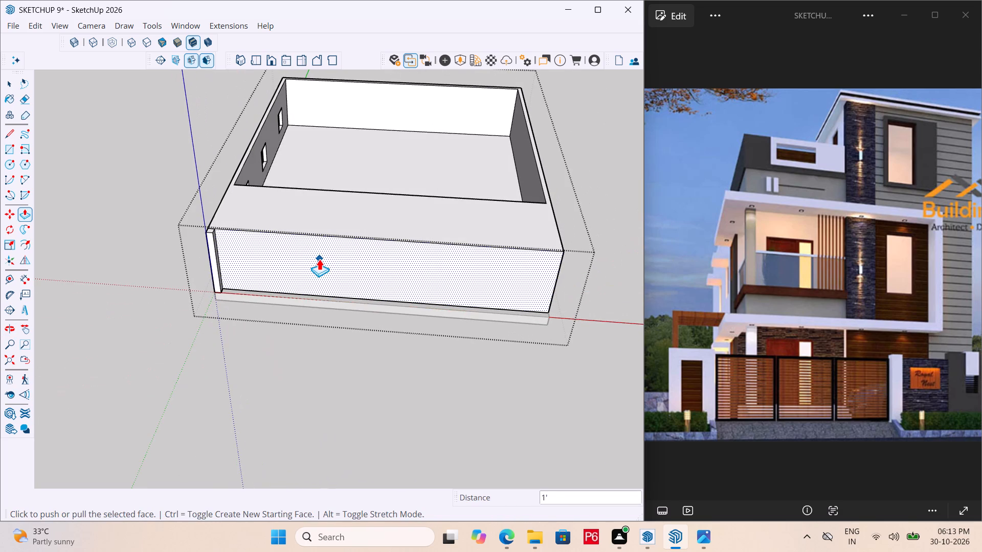
pyautogui.moveTo(272, 244); pyautogui.dragTo(204, 218, button='middle')
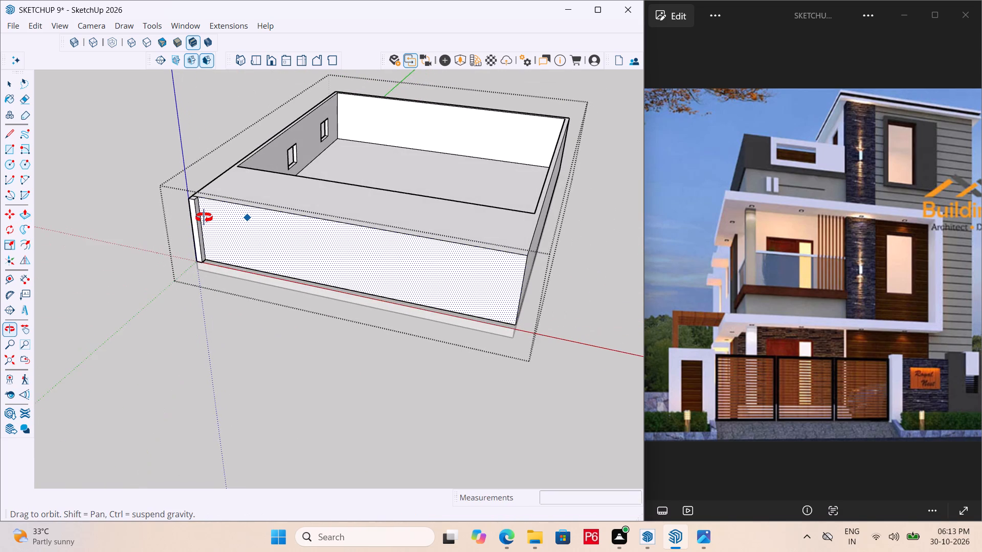
pyautogui.moveTo(204, 218); pyautogui.dragTo(267, 210, button='middle')
pyautogui.scroll(4, 265, 238)
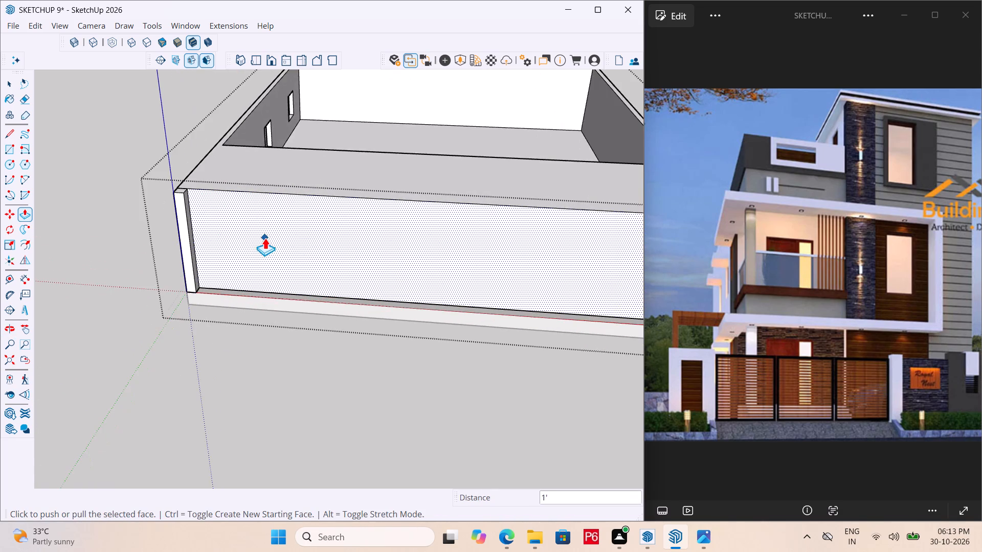
pyautogui.scroll(6, 272, 287)
pyautogui.moveTo(266, 291); pyautogui.dragTo(207, 283, button='middle')
pyautogui.scroll(1, 199, 288)
pyautogui.scroll(-3, 177, 304)
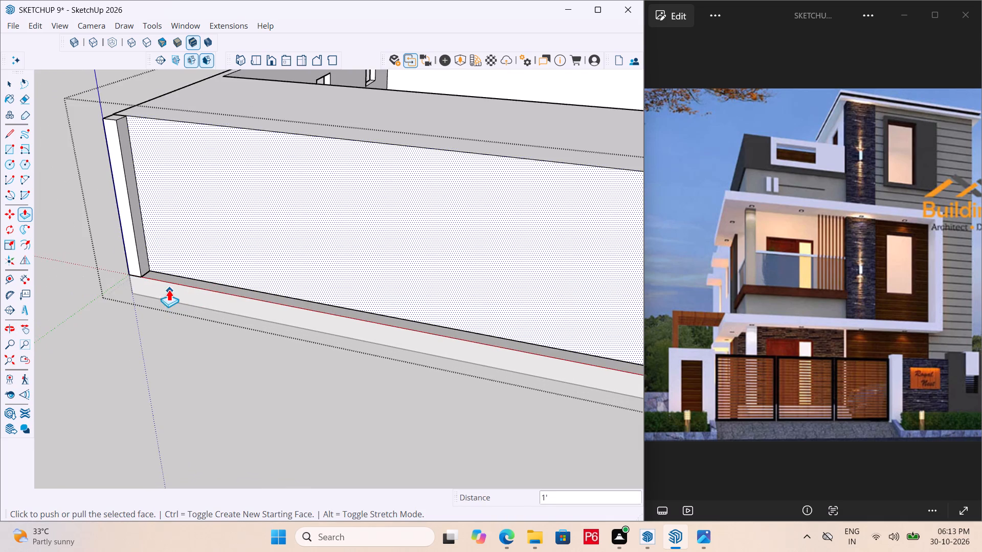
pyautogui.scroll(-3, 163, 289)
# Inspect the corner column inside the wall group by selecting its front, inner side and top faces, then clear the selection.
pyautogui.press('space')
pyautogui.click(148, 265)
pyautogui.click(119, 248)
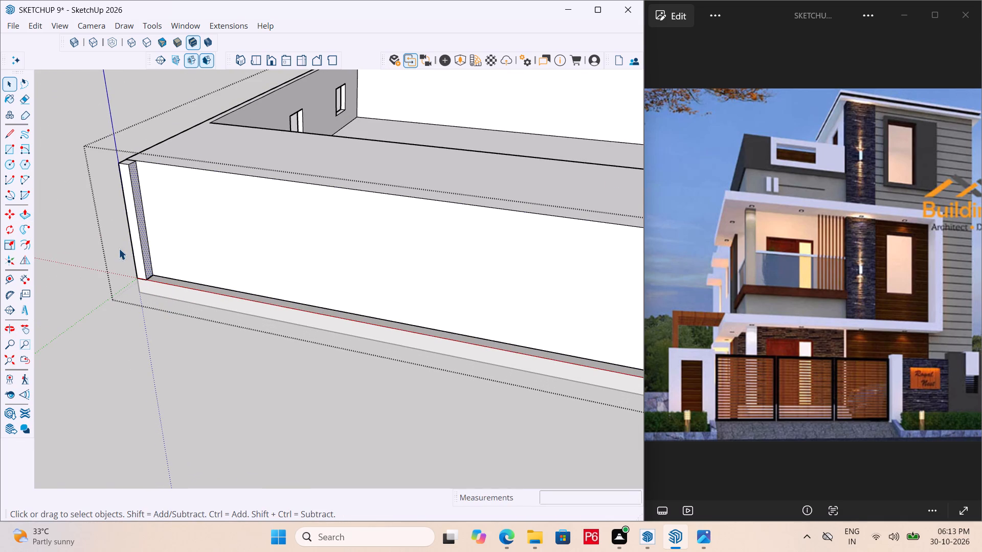
pyautogui.tripleClick(138, 242)
pyautogui.click(85, 242)
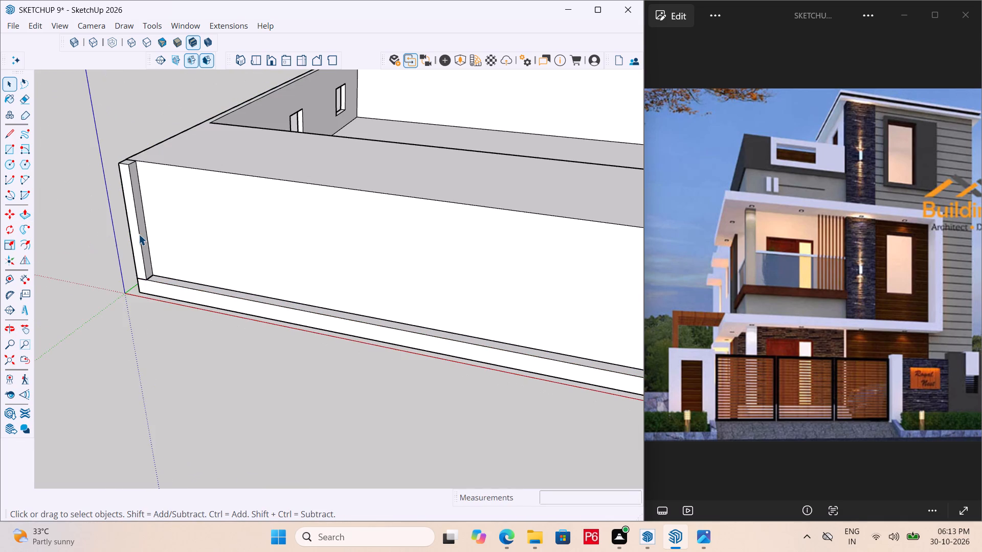
pyautogui.doubleClick(139, 234)
pyautogui.scroll(5, 126, 168)
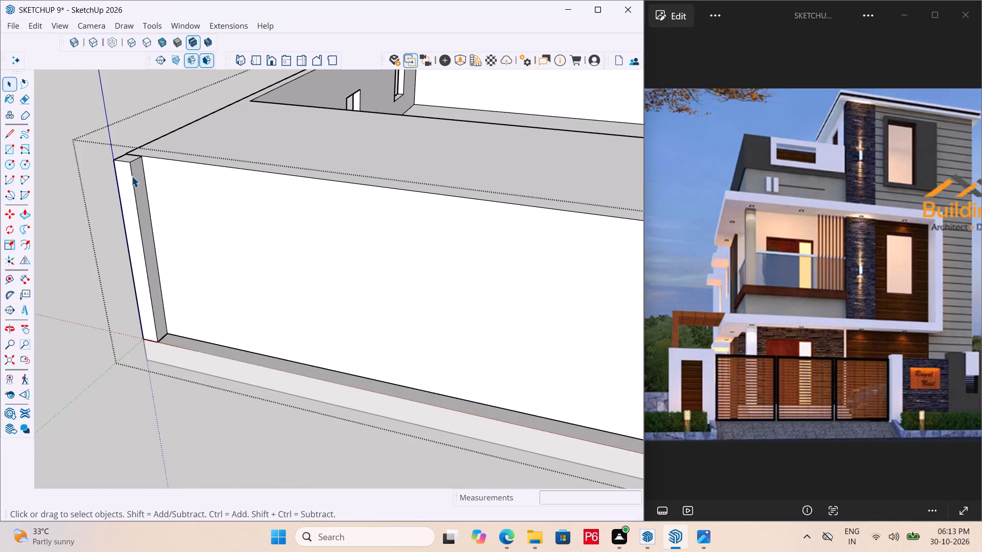
pyautogui.doubleClick(131, 176)
pyautogui.doubleClick(131, 176)
pyautogui.moveTo(120, 157); pyautogui.dragTo(200, 260, button='middle')
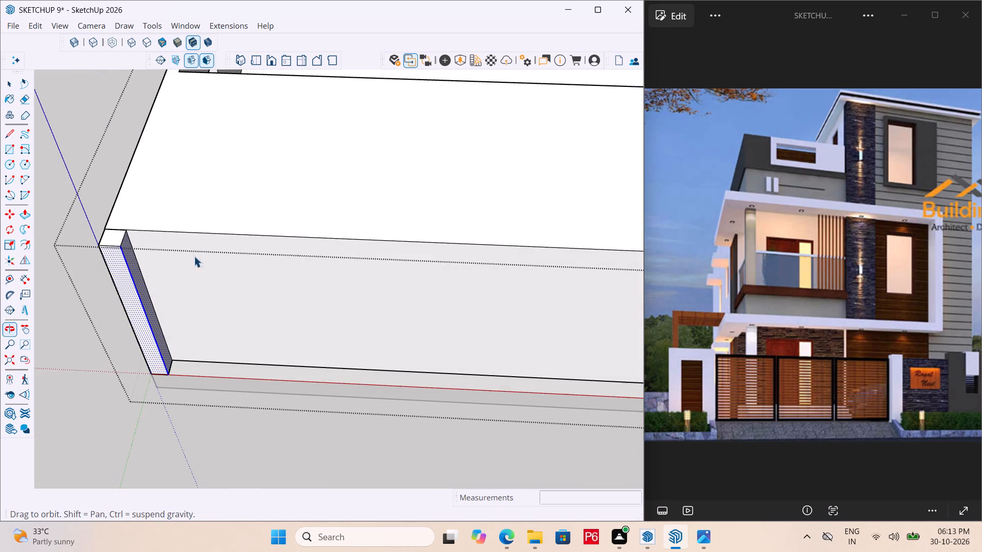
pyautogui.doubleClick(114, 240)
pyautogui.click(114, 240)
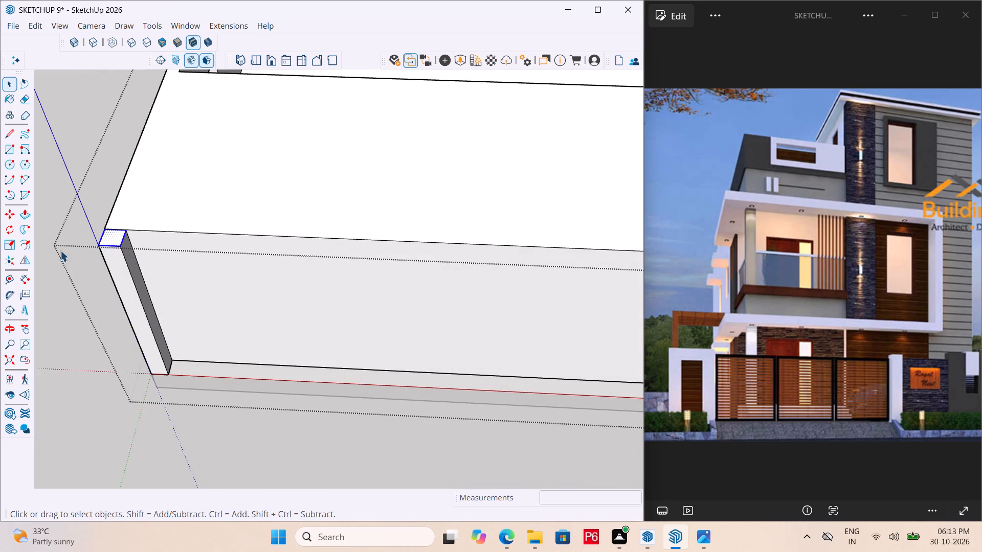
pyautogui.click(59, 250)
pyautogui.tripleClick(116, 263)
pyautogui.click(83, 246)
# Save the model.
pyautogui.hotkey('ctrl', 's')
pyautogui.hotkey('ctrl', 's')
pyautogui.hotkey('ctrl', 's')
pyautogui.hotkey('ctrl', 's')
pyautogui.hotkey('ctrl', 's')
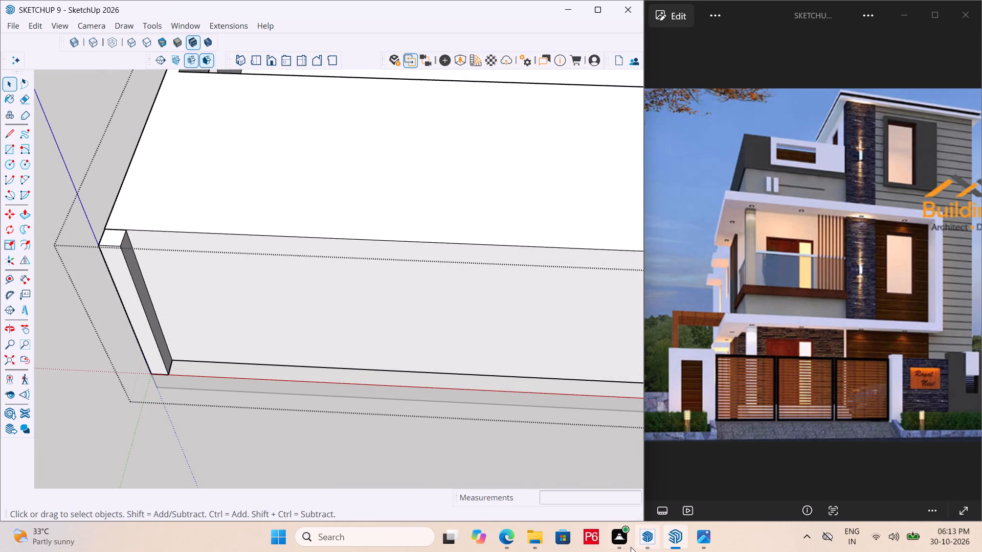
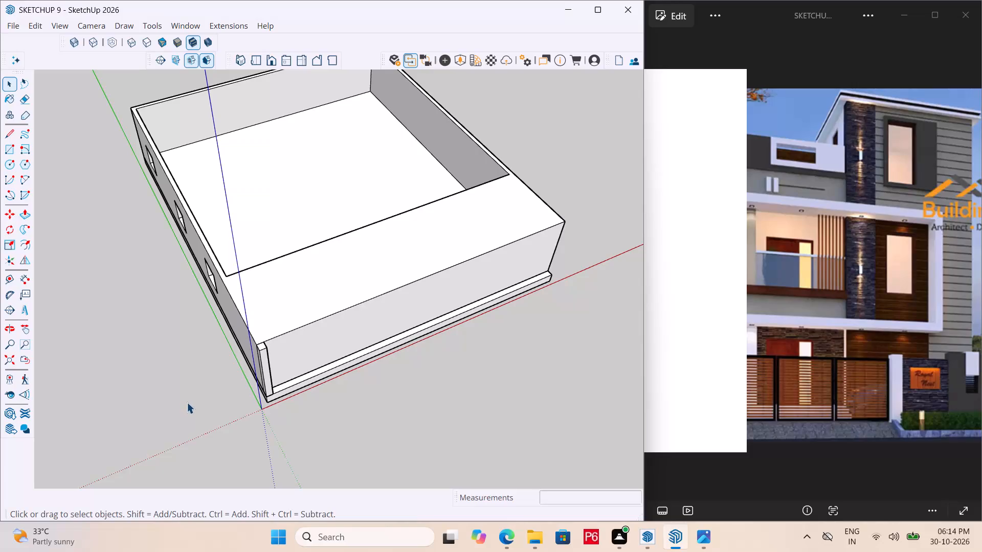
# Save the house model again under its existing file name.
pyautogui.hotkey('ctrl', 's')
pyautogui.hotkey('ctrl', 's')
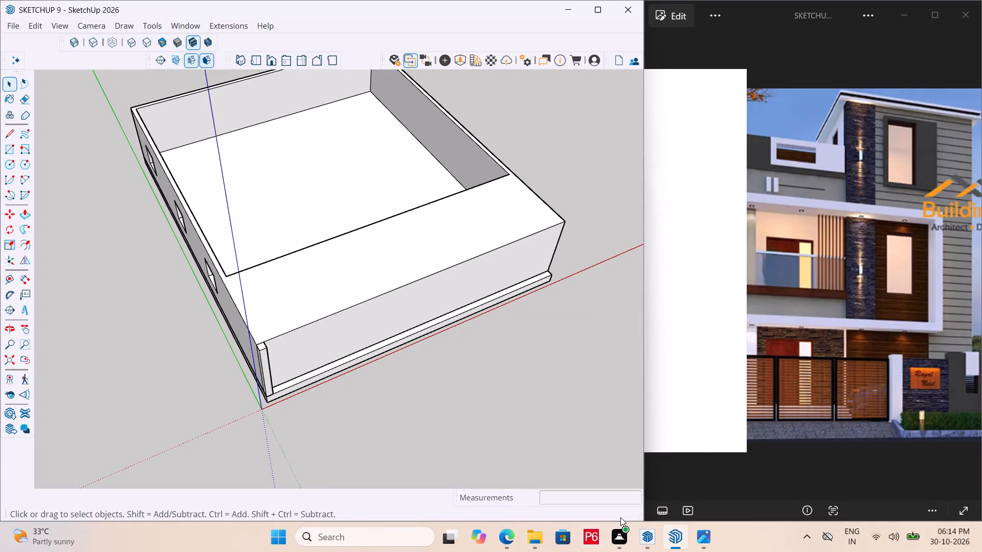
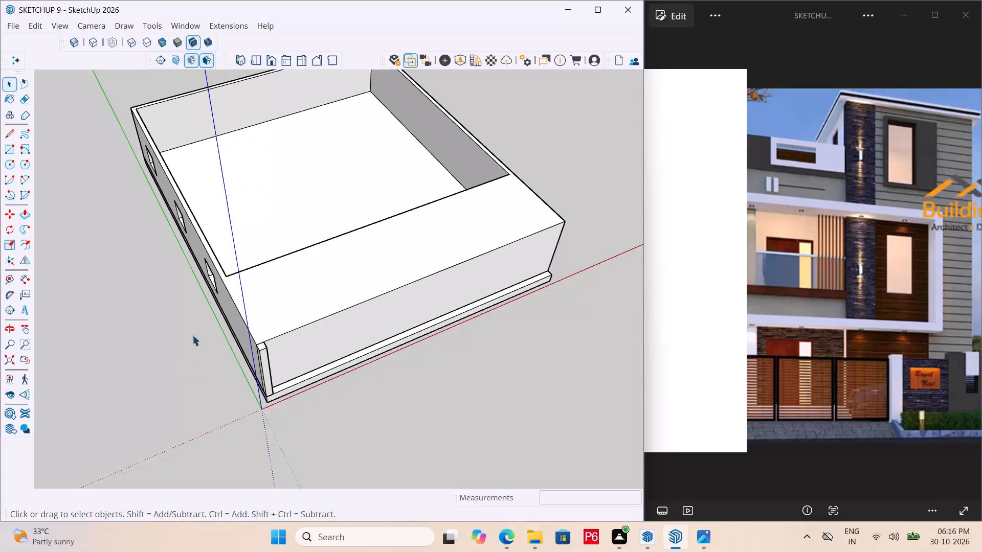
# Save the house model again under its existing file name.
pyautogui.moveTo(192, 335); pyautogui.dragTo(147, 383)
pyautogui.hotkey('ctrl', 's')
pyautogui.hotkey('ctrl', 's')
pyautogui.hotkey('ctrl', 's')
pyautogui.hotkey('ctrl', 's')
pyautogui.hotkey('ctrl', 's')
pyautogui.hotkey('ctrl', 's')
# Inside the storey group, draw an 11' vertical line between the bottom and top edge midpoints of the recessed front face.
pyautogui.moveTo(305, 372); pyautogui.dragTo(421, 349, button='middle')
pyautogui.scroll(-1, 305, 372)
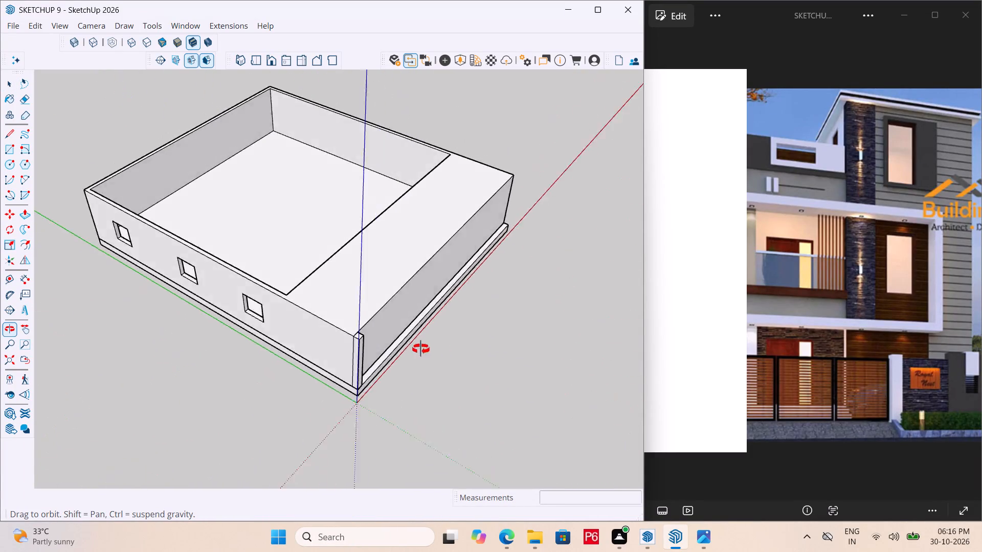
pyautogui.moveTo(421, 349); pyautogui.dragTo(162, 331, button='middle')
pyautogui.click(770, 301)
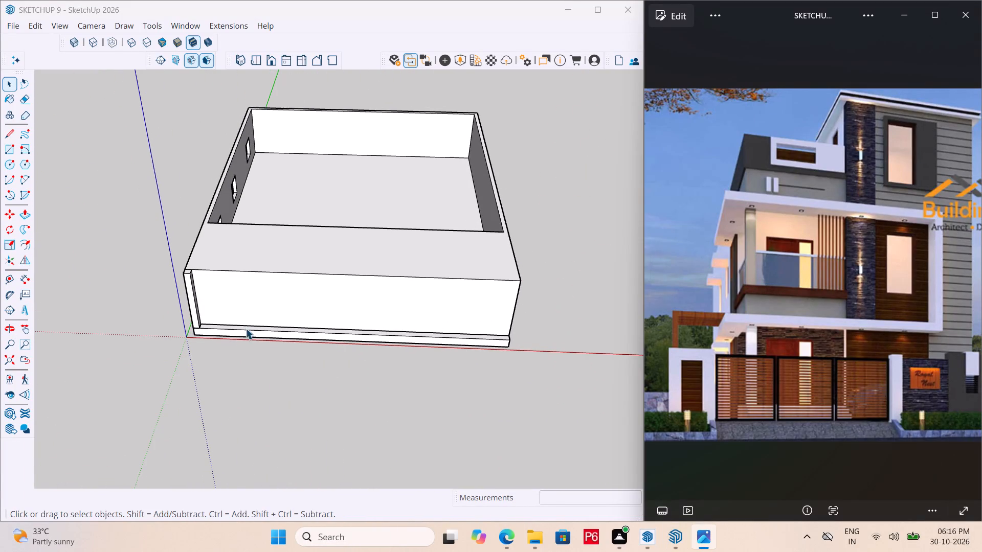
pyautogui.scroll(-3, 242, 328)
pyautogui.moveTo(284, 321); pyautogui.dragTo(258, 302, button='middle')
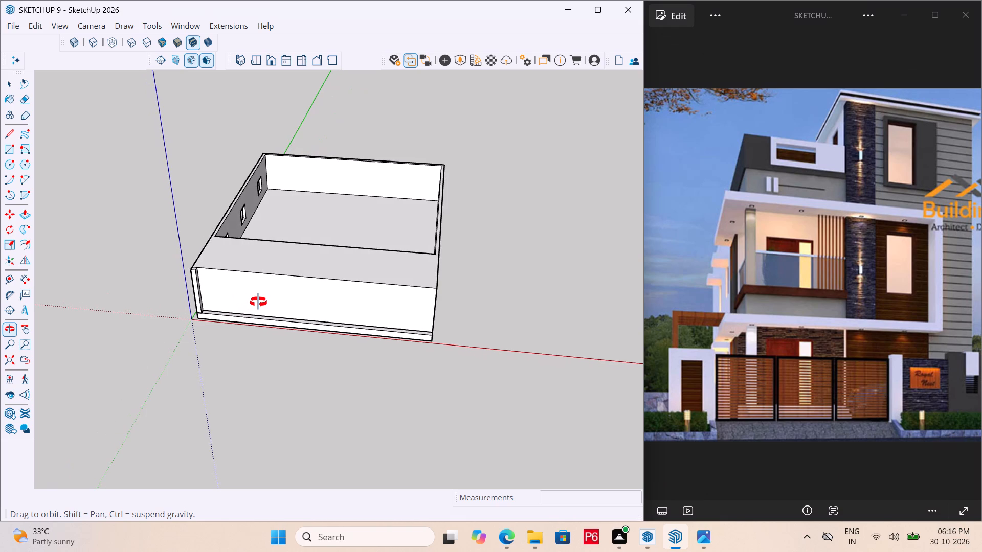
pyautogui.moveTo(258, 302); pyautogui.dragTo(267, 300, button='middle')
pyautogui.scroll(2, 344, 302)
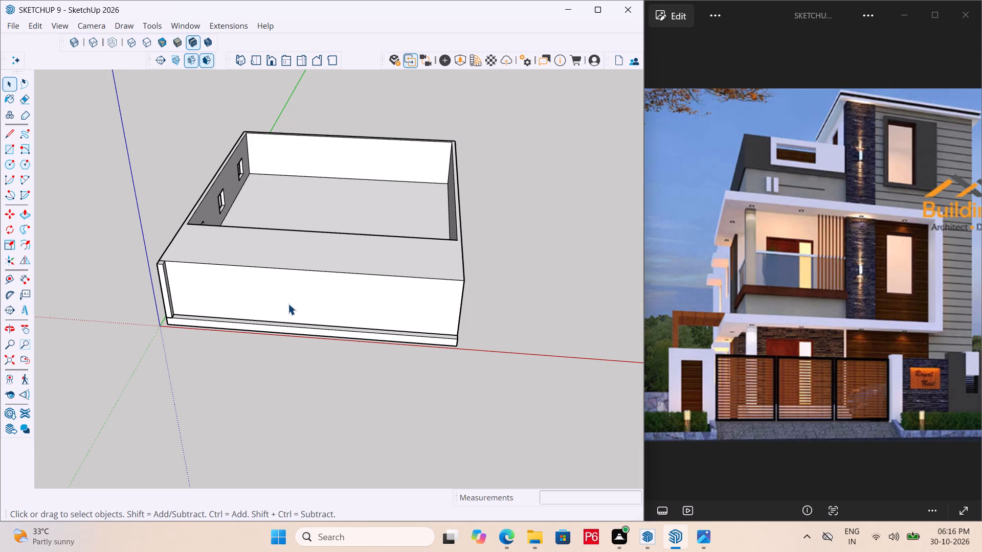
pyautogui.scroll(4, 286, 305)
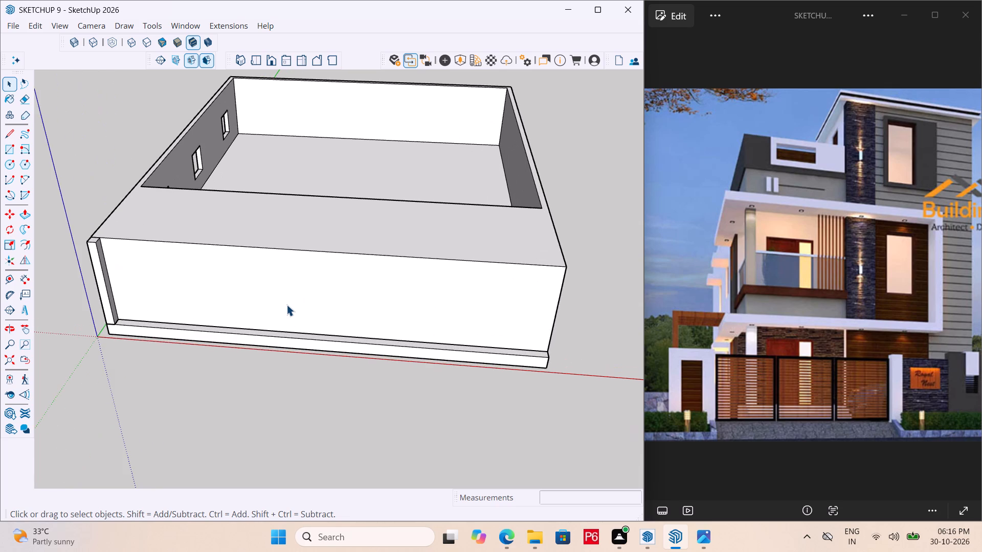
pyautogui.press('l')
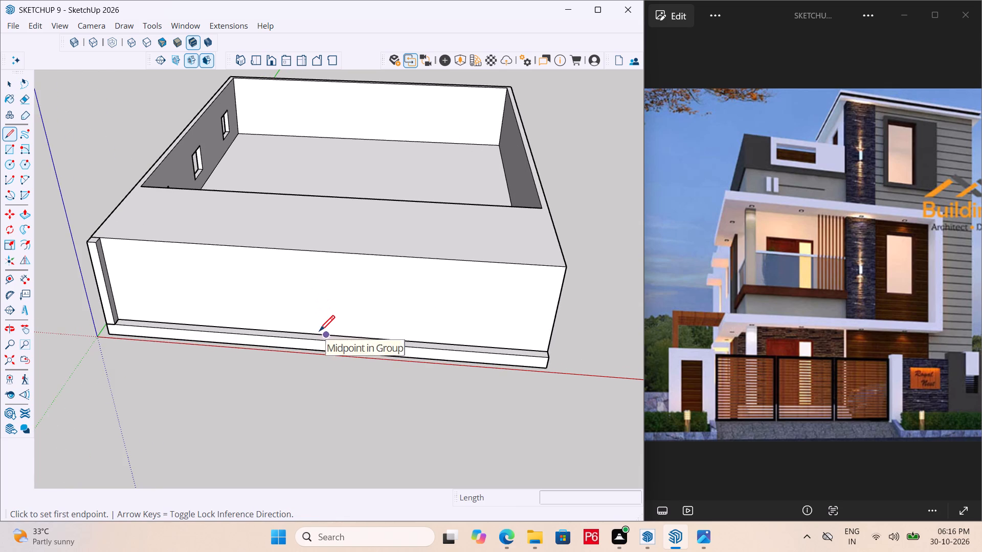
pyautogui.press('space')
pyautogui.doubleClick(321, 301)
pyautogui.click(314, 291)
pyautogui.press('l')
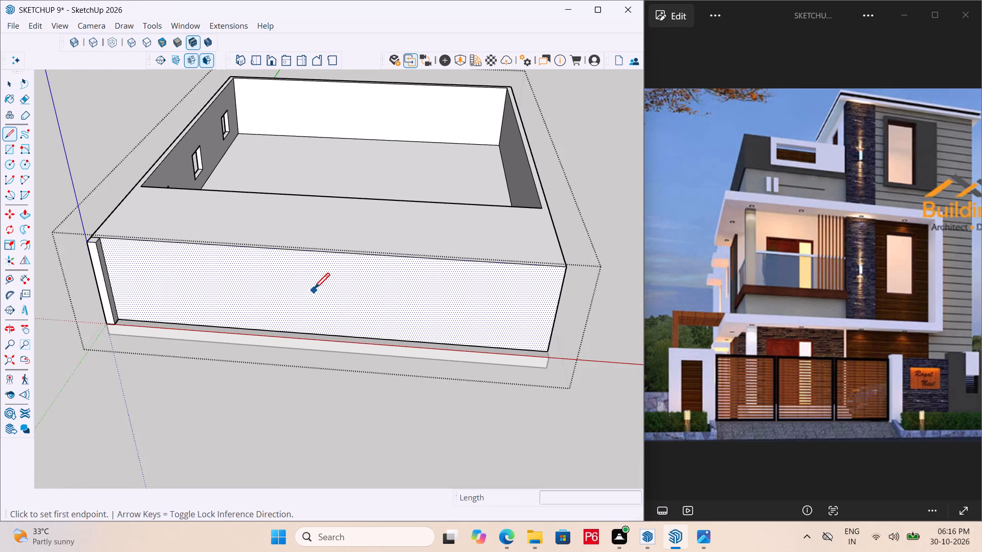
pyautogui.moveTo(308, 335); pyautogui.dragTo(308, 327)
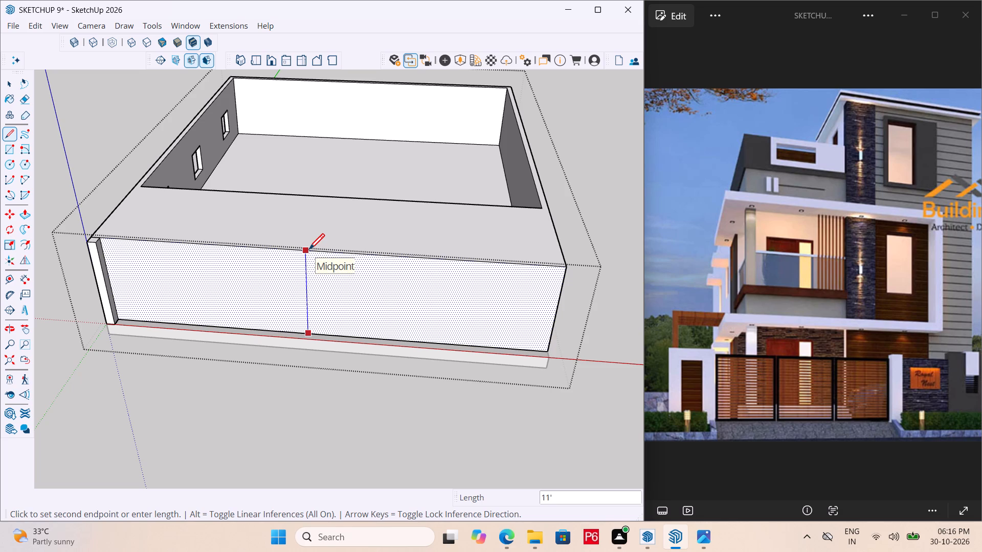
pyautogui.doubleClick(309, 251)
pyautogui.scroll(-3, 315, 319)
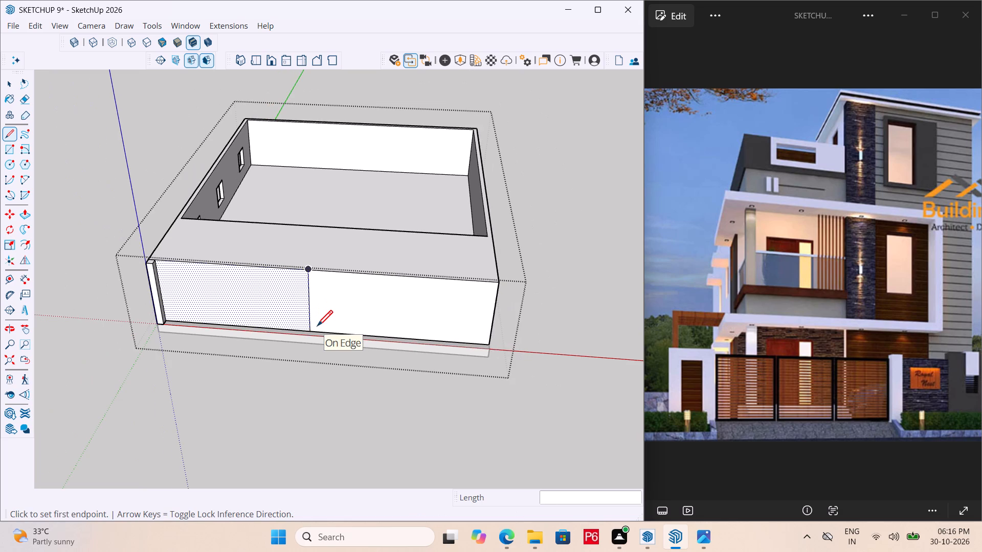
# Save the house model with the divided front face.
pyautogui.hotkey('ctrl', 's')
pyautogui.hotkey('ctrl', 's')
pyautogui.hotkey('ctrl', 's')
# Copy the storey group straight up twice, about 11' each time, stacking two more storeys flush on the ground floor.
pyautogui.scroll(-1, 317, 328)
pyautogui.moveTo(317, 328); pyautogui.dragTo(393, 324, button='middle')
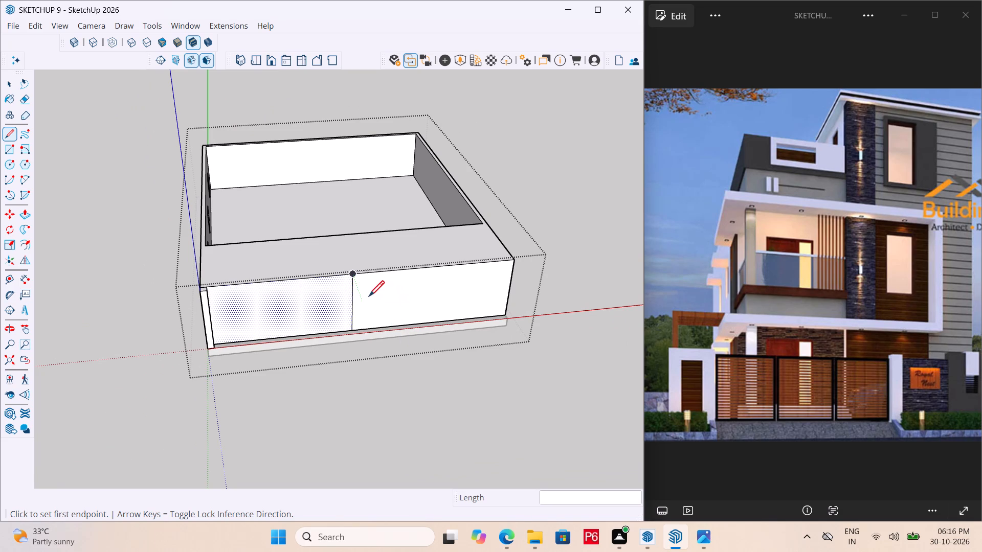
pyautogui.press('space')
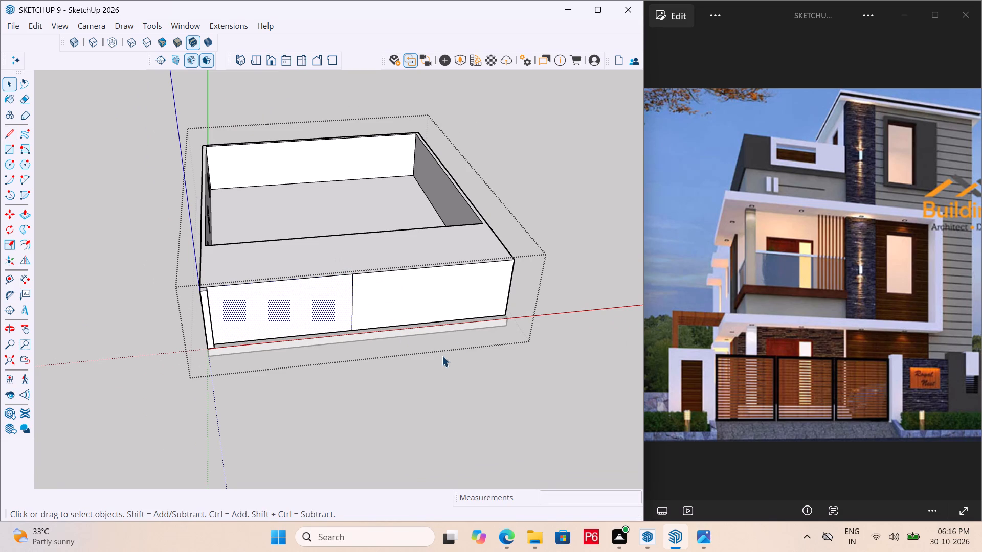
pyautogui.click(434, 394)
pyautogui.moveTo(329, 267); pyautogui.dragTo(361, 227, button='middle')
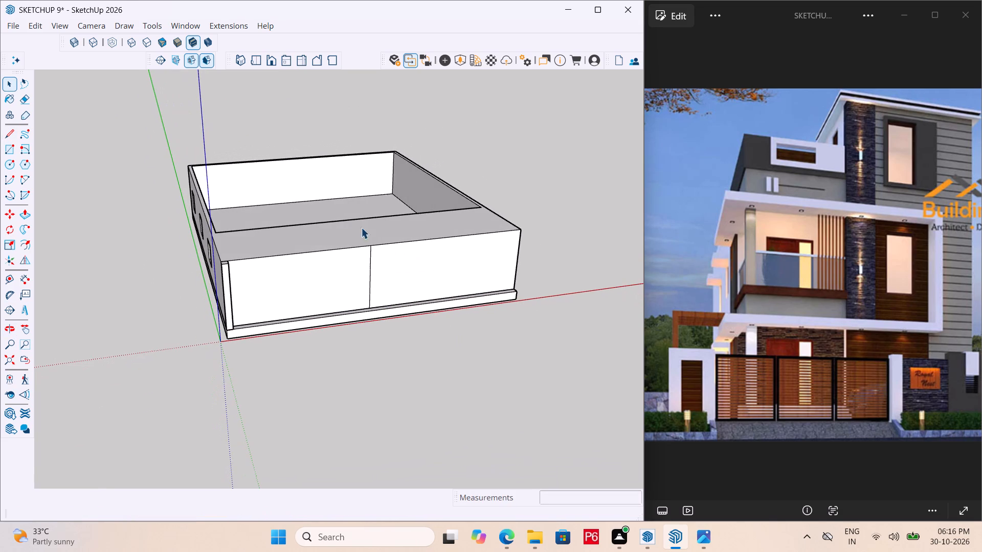
pyautogui.click(283, 254)
pyautogui.scroll(6, 190, 323)
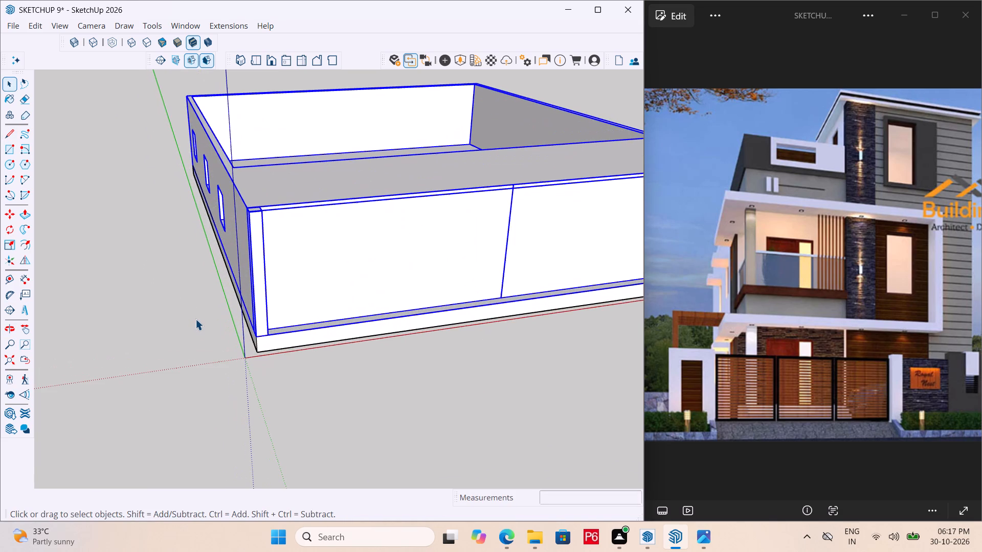
pyautogui.write('CO')
pyautogui.press('space')
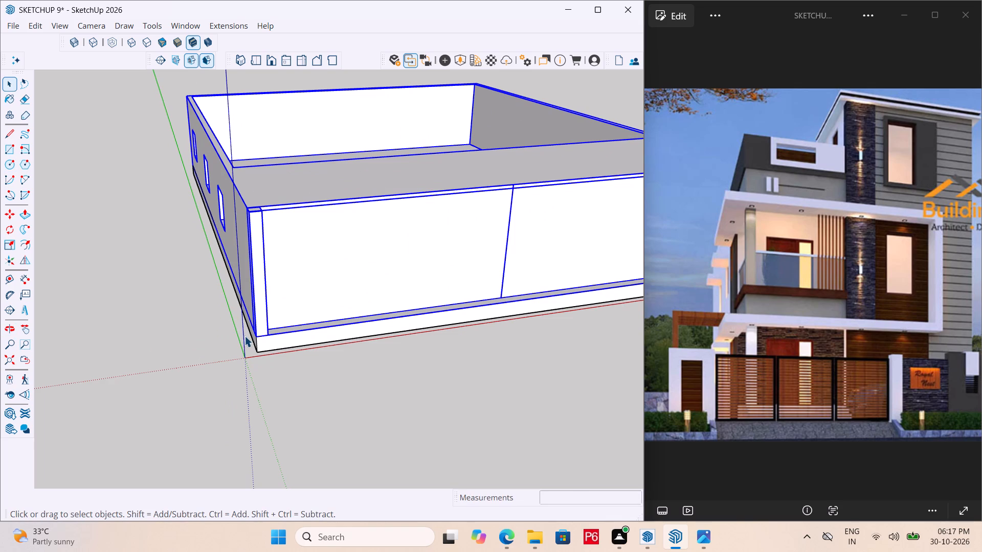
pyautogui.press('m')
pyautogui.click(255, 337)
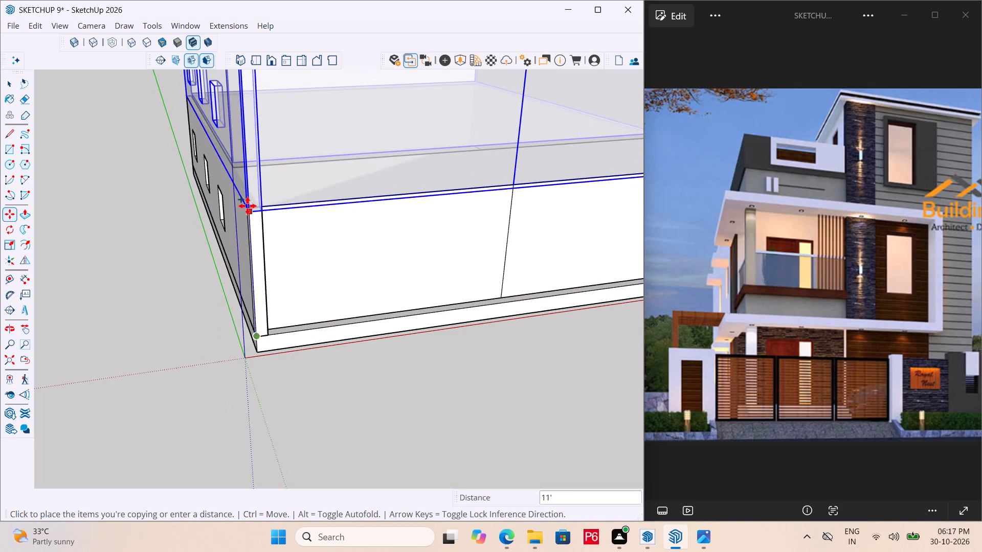
pyautogui.click(248, 210)
pyautogui.click(250, 210)
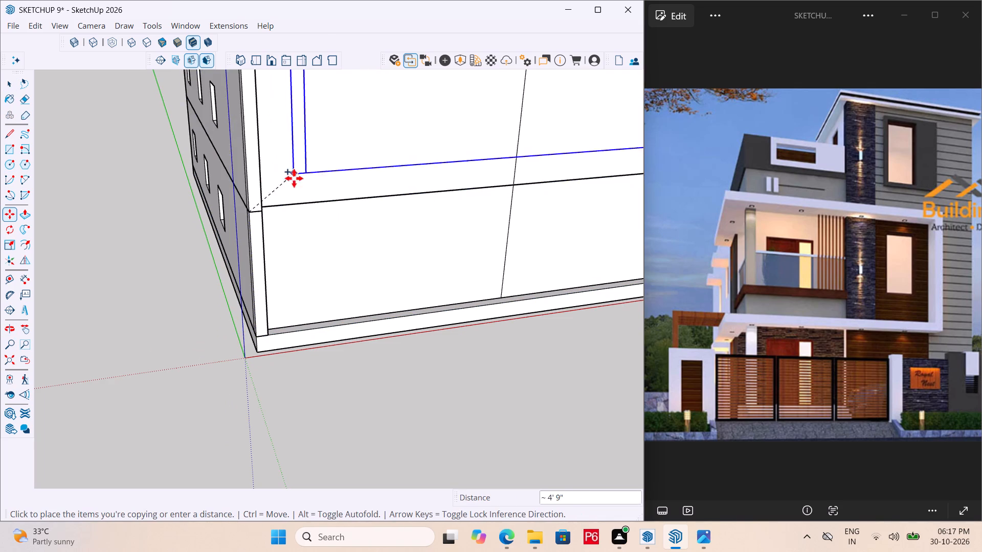
pyautogui.scroll(-5, 297, 262)
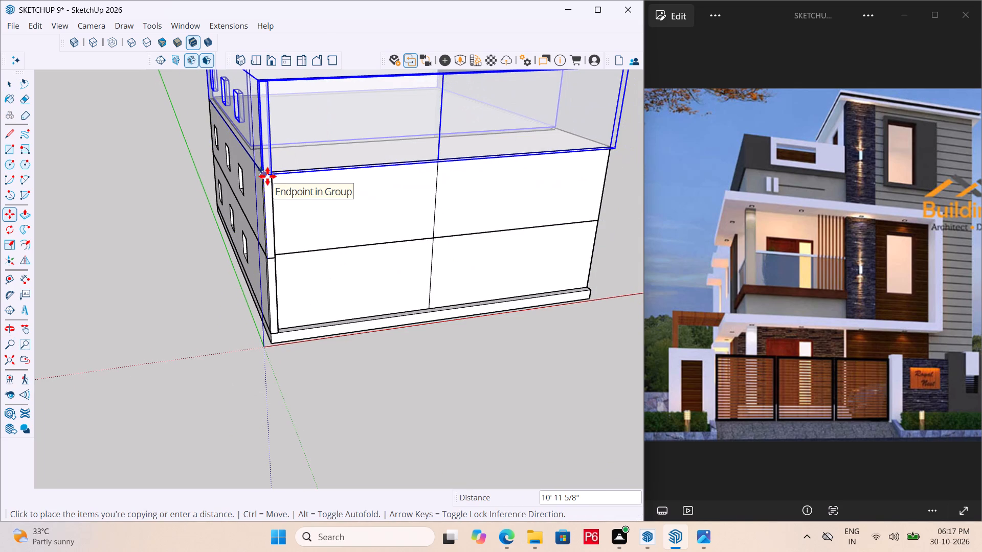
pyautogui.click(267, 176)
pyautogui.scroll(-3, 309, 304)
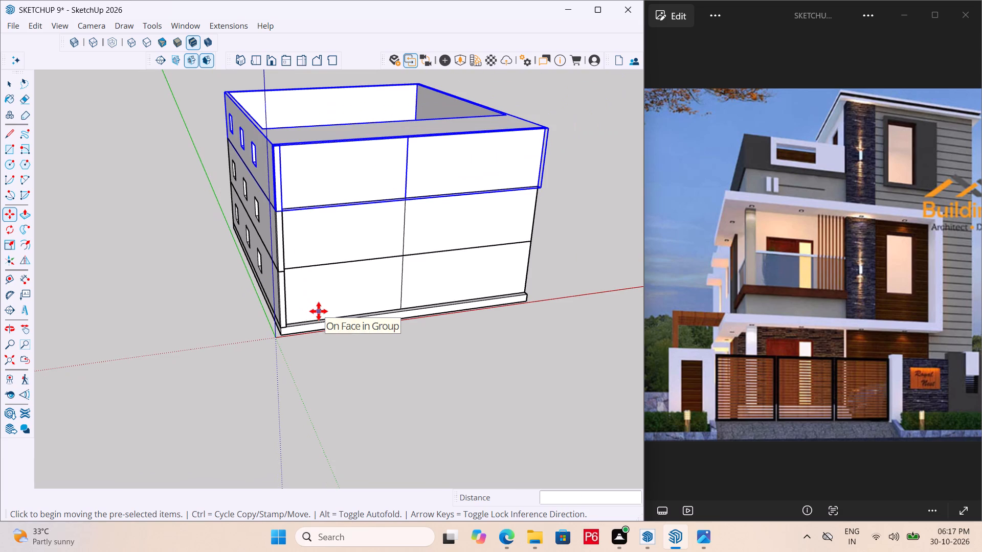
# Save the house model with its three stacked storeys.
pyautogui.hotkey('ctrl', 's')
pyautogui.hotkey('ctrl', 's')
pyautogui.hotkey('ctrl', 's')
# Inside the top storey group, push the interior face of the solid front block by 9".
pyautogui.moveTo(377, 238); pyautogui.dragTo(519, 330, button='middle')
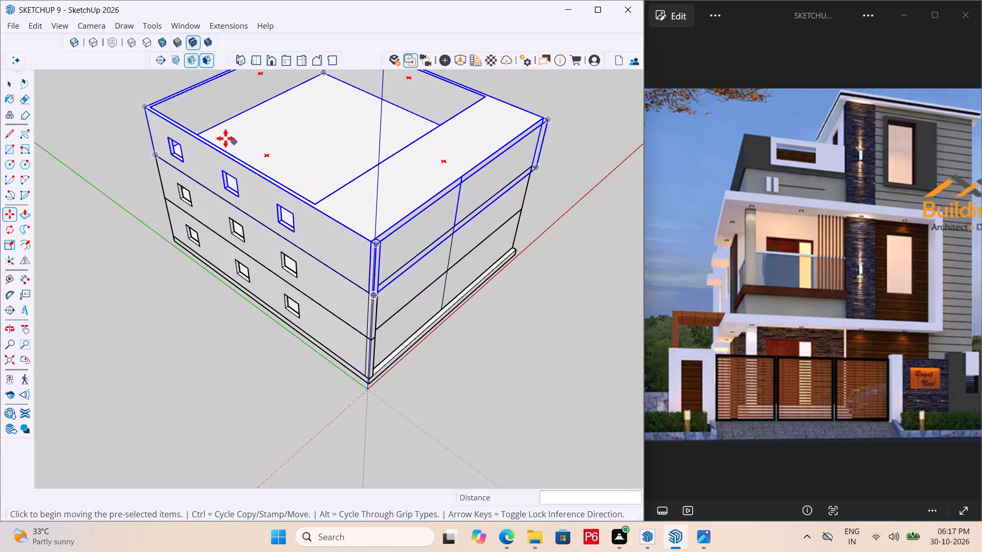
pyautogui.scroll(5, 257, 131)
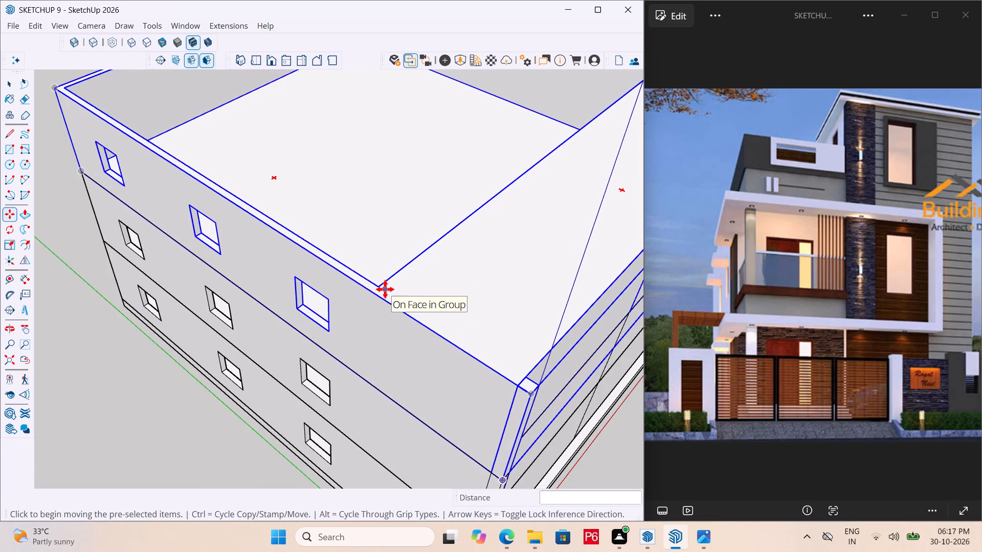
pyautogui.scroll(-10, 290, 261)
pyautogui.moveTo(310, 254); pyautogui.dragTo(760, 286, button='middle')
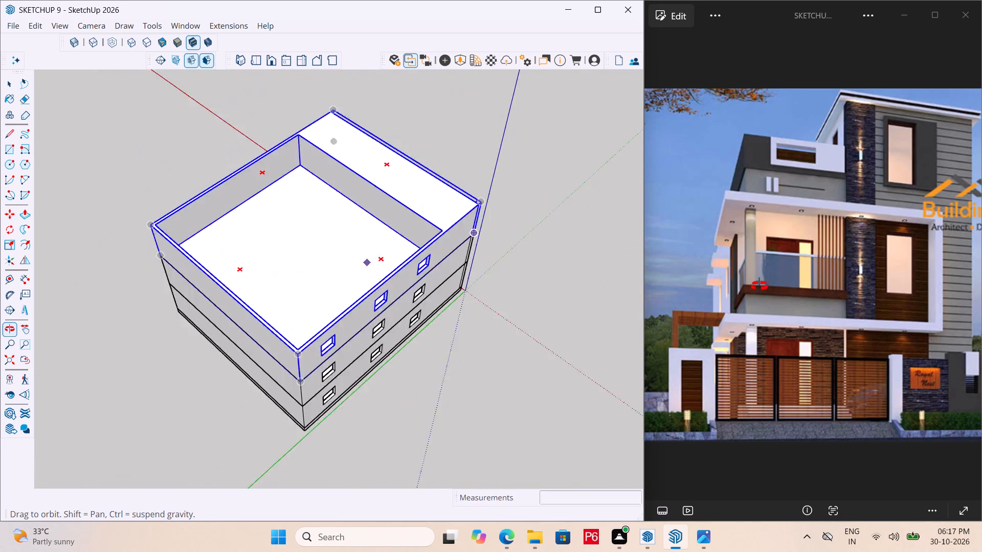
pyautogui.moveTo(760, 286); pyautogui.dragTo(764, 280, button='middle')
pyautogui.scroll(3, 375, 197)
pyautogui.press('space')
pyautogui.click(369, 196)
pyautogui.doubleClick(343, 174)
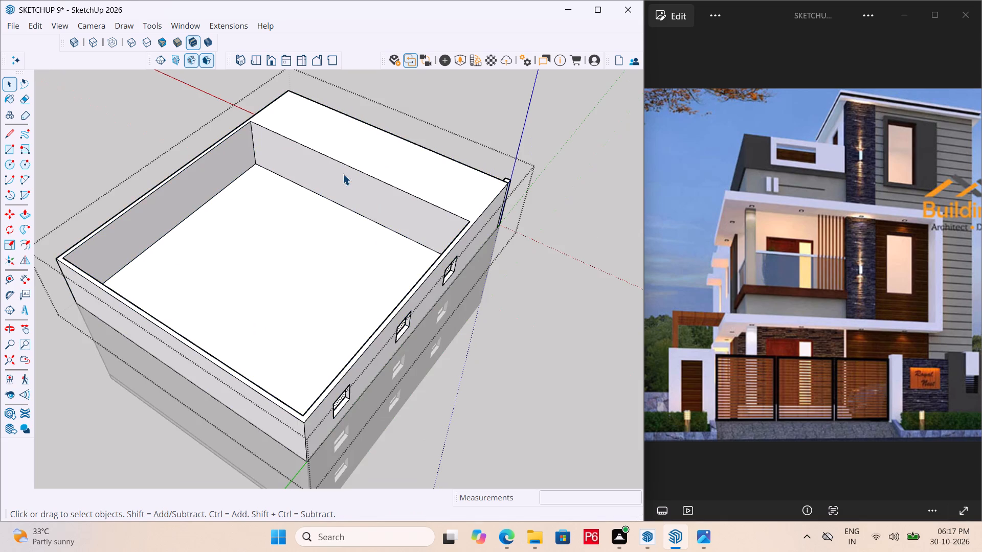
pyautogui.click(333, 179)
pyautogui.press('p')
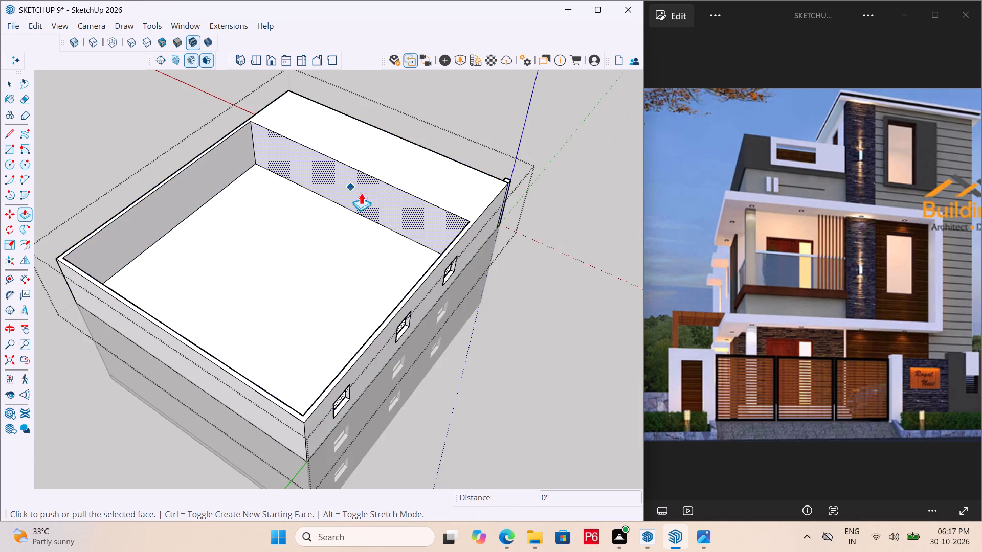
pyautogui.click(400, 203)
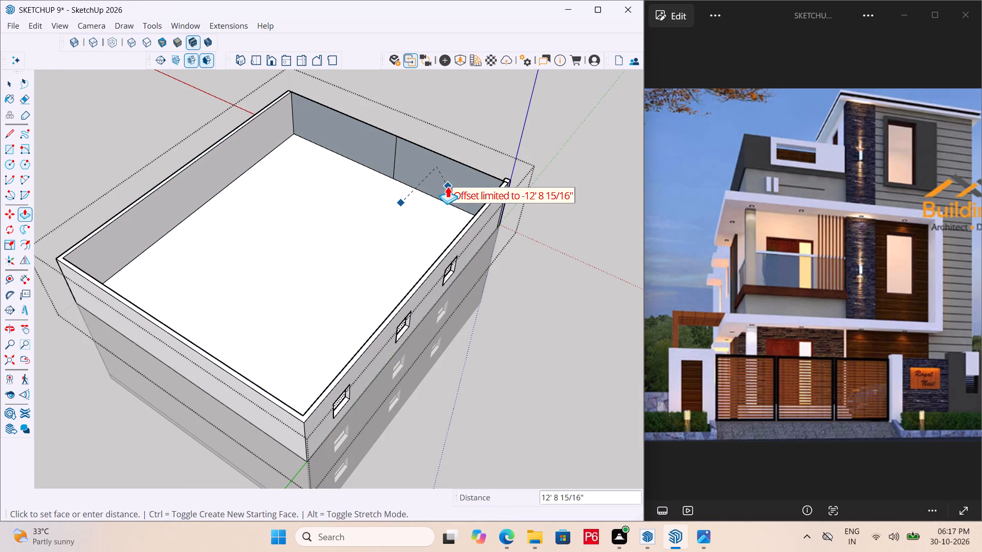
pyautogui.write('9"')
pyautogui.press('Return')
# Push the same interior face further toward the front by about 10' 1" and about 10 11/16", leaving a thin front wall.
pyautogui.click(436, 217)
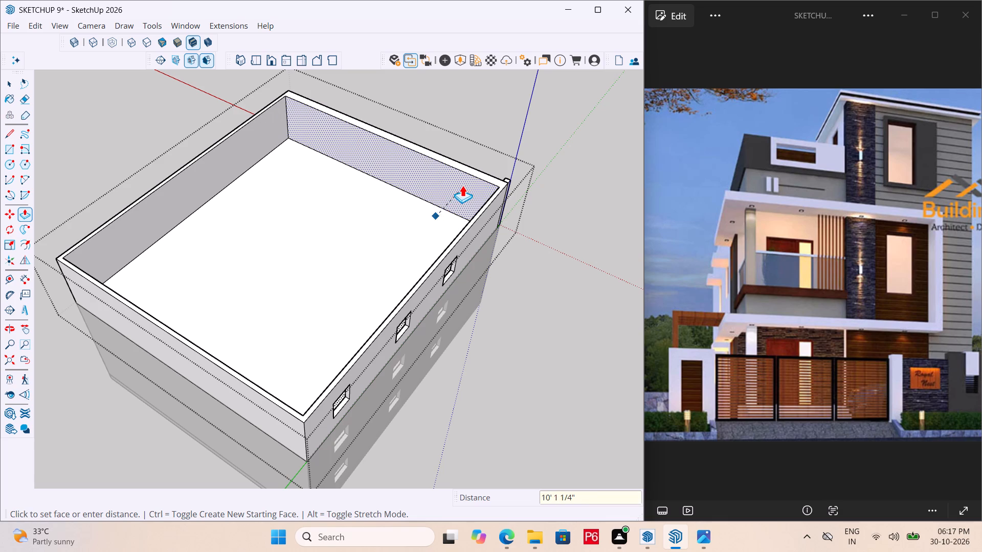
pyautogui.click(462, 185)
pyautogui.scroll(16, 486, 183)
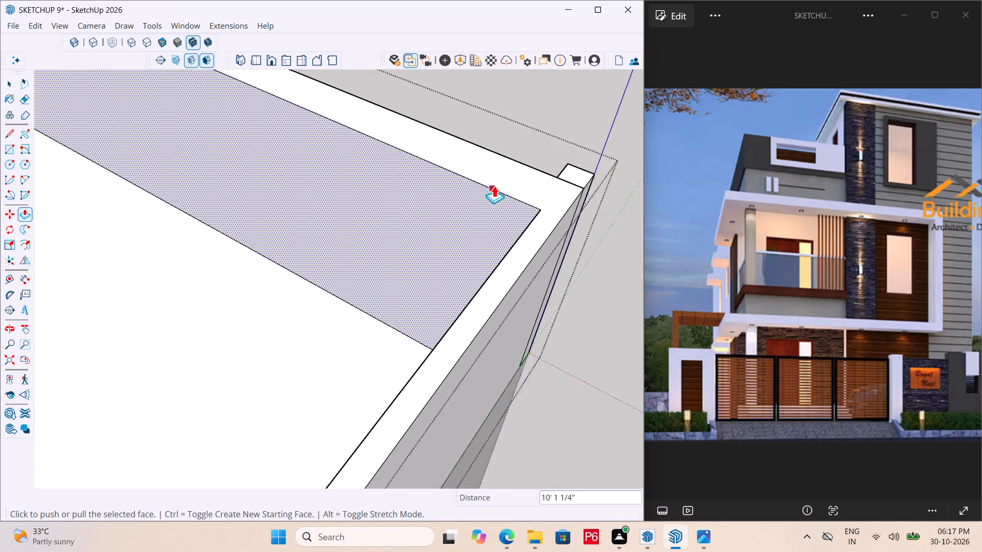
pyautogui.scroll(1, 494, 186)
pyautogui.click(488, 203)
pyautogui.click(486, 205)
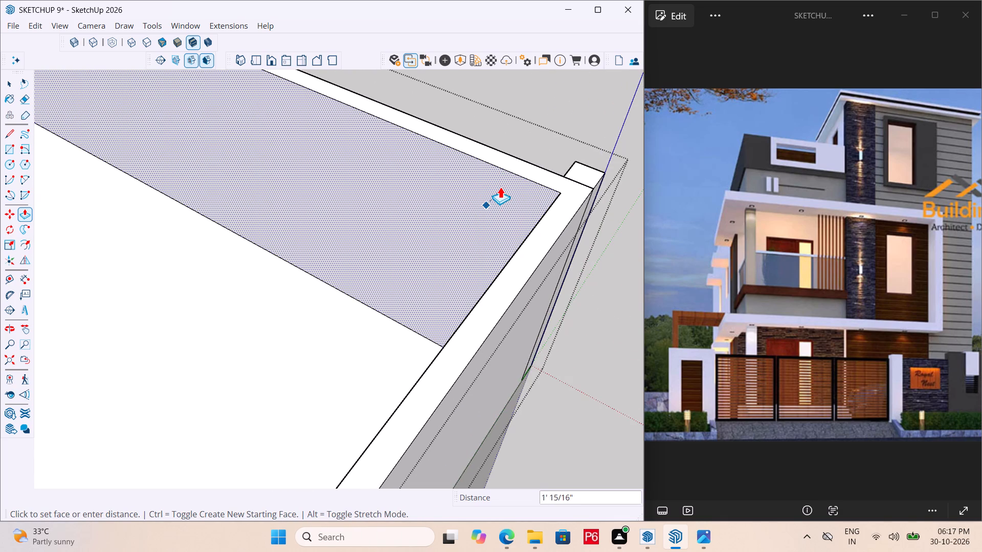
pyautogui.click(498, 190)
pyautogui.scroll(-13, 416, 128)
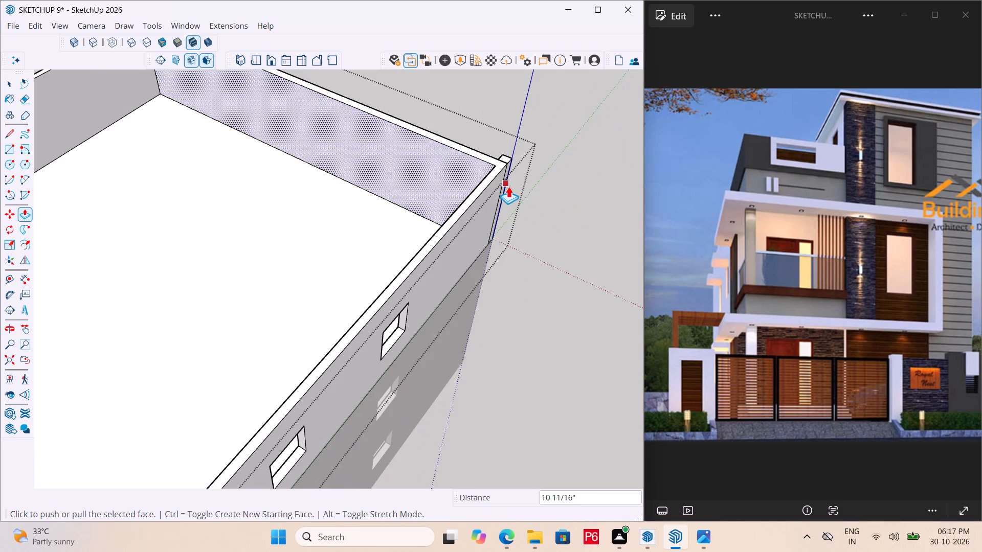
# Save the house model with the hollowed-out top storey front.
pyautogui.moveTo(501, 192); pyautogui.dragTo(172, 195, button='middle')
pyautogui.scroll(1, 218, 208)
pyautogui.hotkey('ctrl', 's')
pyautogui.hotkey('ctrl', 's')
pyautogui.hotkey('ctrl', 's')
pyautogui.hotkey('ctrl', 's')
pyautogui.hotkey('ctrl', 's')
pyautogui.keyDown('ctrl'); pyautogui.scroll(-3, 451, 292); pyautogui.keyUp('ctrl')
pyautogui.hotkey('ctrl', 's')
pyautogui.hotkey('ctrl', 's')
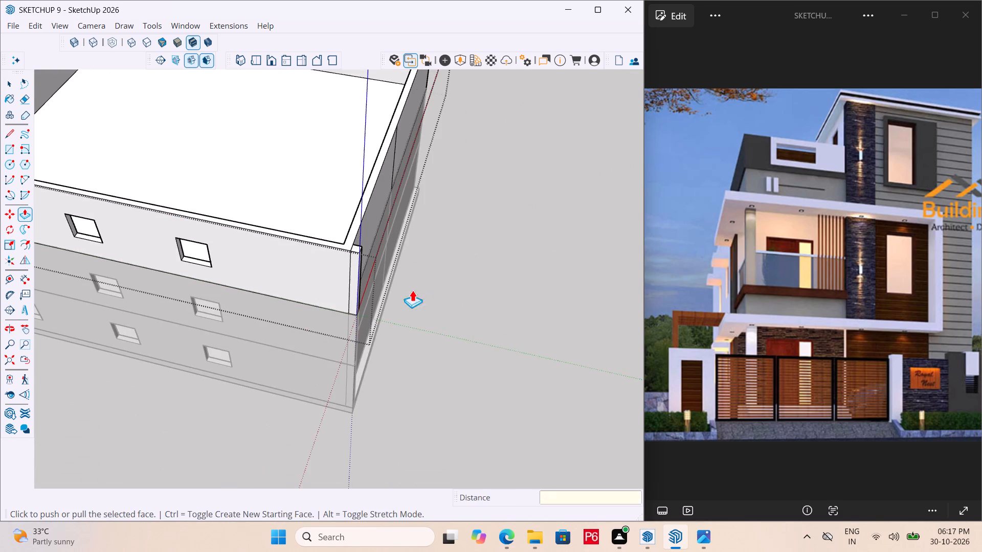
# Examine the top storey's front wall, interior and corner column from several sides.
pyautogui.moveTo(354, 277); pyautogui.dragTo(196, 246, button='middle')
pyautogui.scroll(-5, 439, 259)
pyautogui.scroll(5, 317, 180)
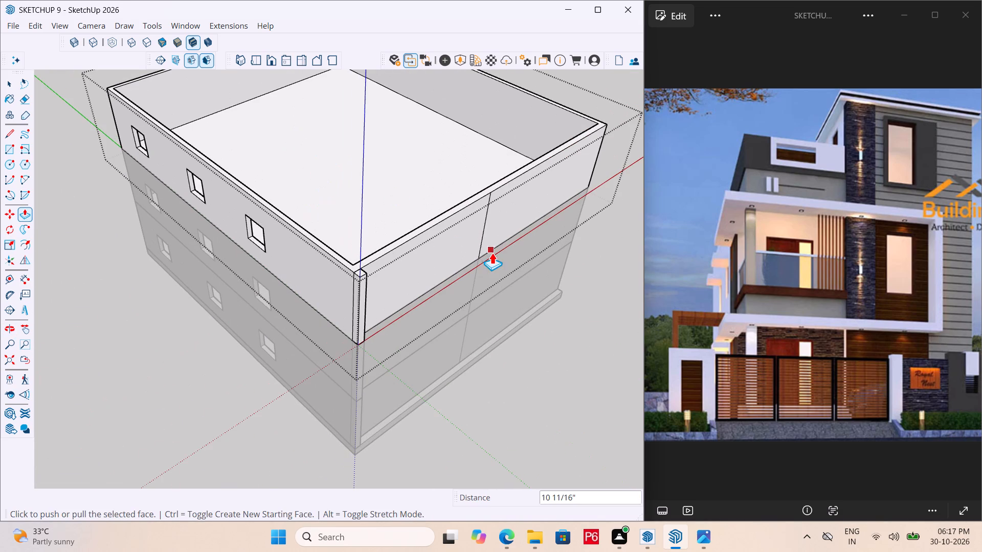
pyautogui.moveTo(469, 252); pyautogui.dragTo(216, 212, button='middle')
pyautogui.moveTo(460, 227); pyautogui.dragTo(245, 267, button='middle')
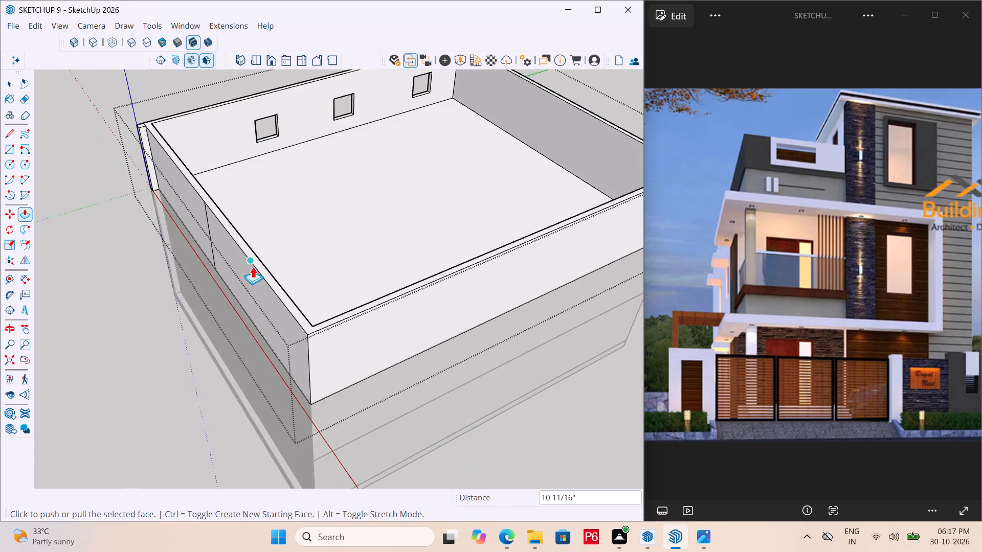
pyautogui.scroll(-1, 258, 309)
pyautogui.scroll(-1, 220, 289)
pyautogui.moveTo(222, 288); pyautogui.dragTo(632, 257, button='middle')
pyautogui.moveTo(112, 256); pyautogui.dragTo(306, 256, button='middle')
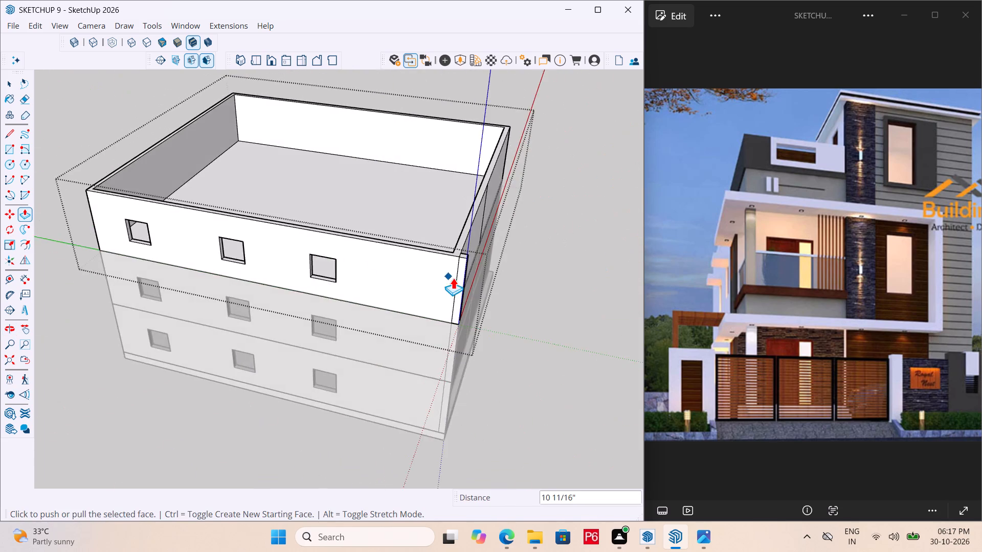
pyautogui.scroll(6, 453, 278)
pyautogui.scroll(2, 486, 234)
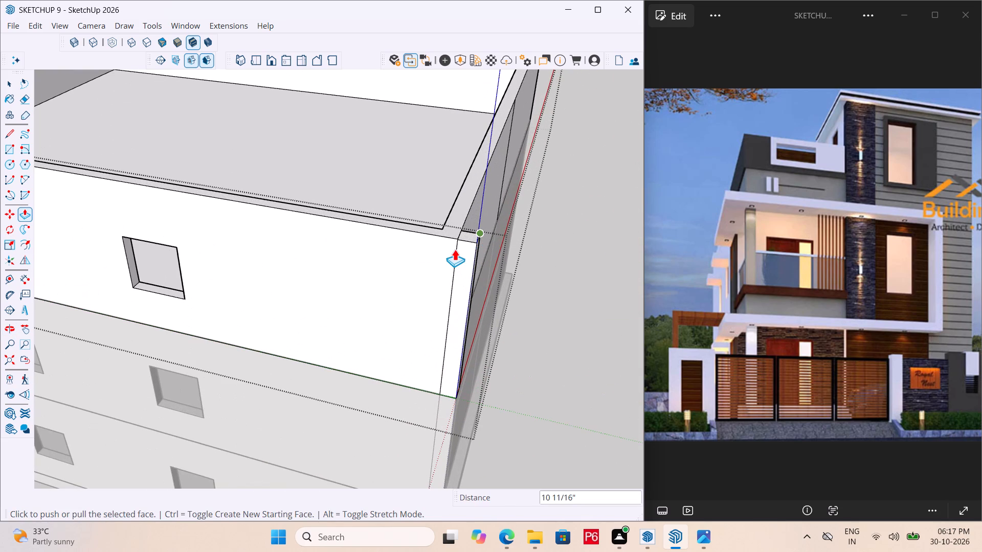
# Inside the middle storey group, pull the front wall section beside the corner column out 1', flush with the column.
pyautogui.scroll(-4, 418, 229)
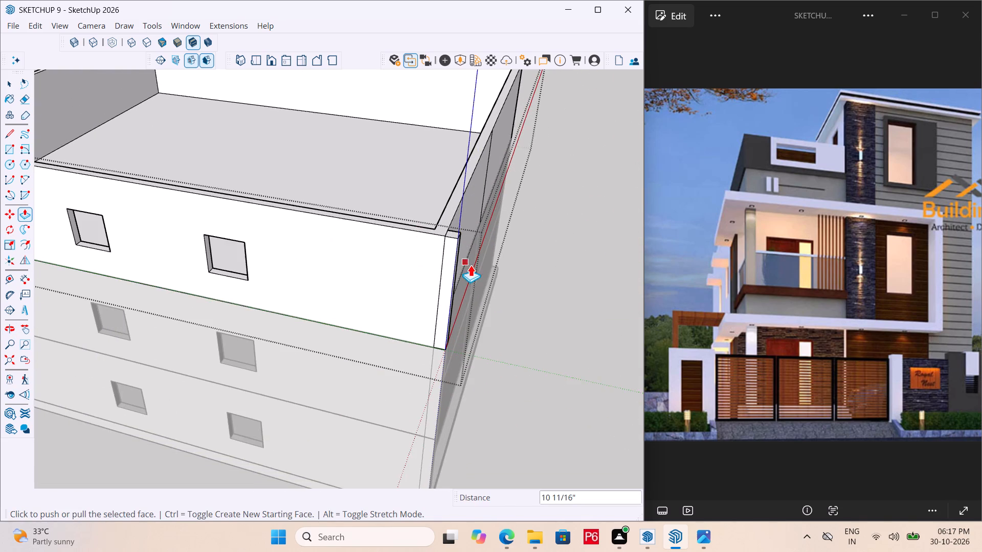
pyautogui.moveTo(455, 265); pyautogui.dragTo(381, 252, button='middle')
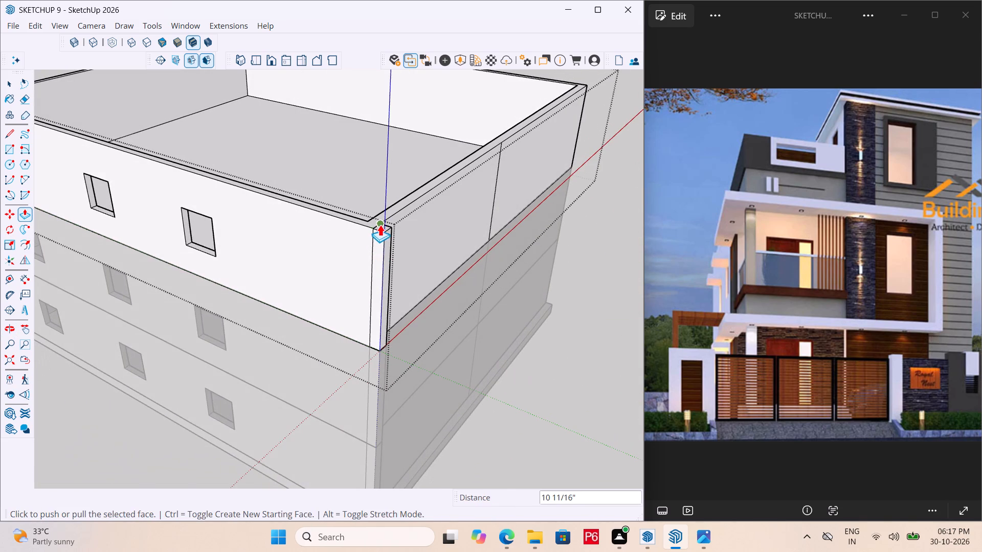
pyautogui.scroll(8, 381, 223)
pyautogui.moveTo(388, 248); pyautogui.dragTo(168, 199, button='middle')
pyautogui.scroll(-3, 341, 172)
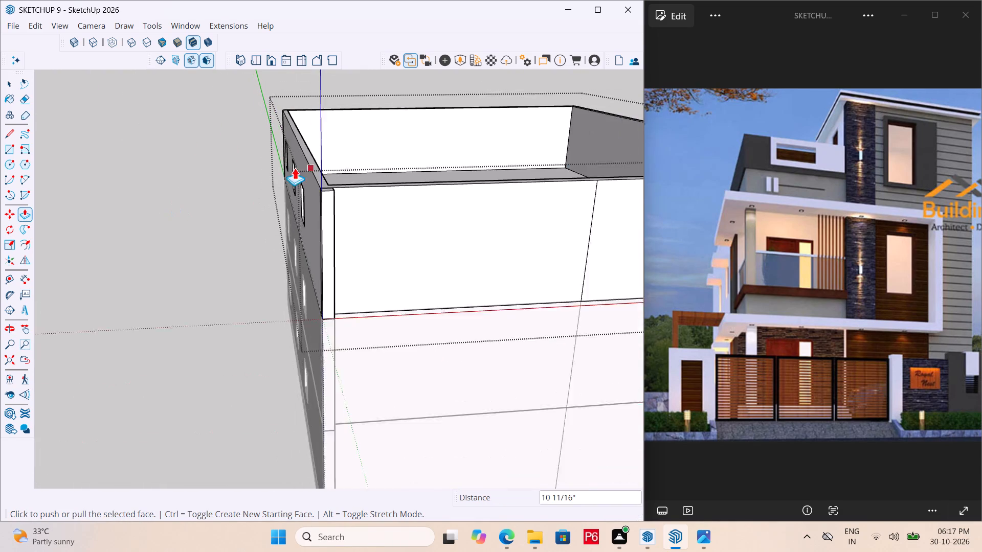
pyautogui.scroll(-10, 295, 168)
pyautogui.scroll(4, 394, 322)
pyautogui.moveTo(334, 235); pyautogui.dragTo(233, 223, button='middle')
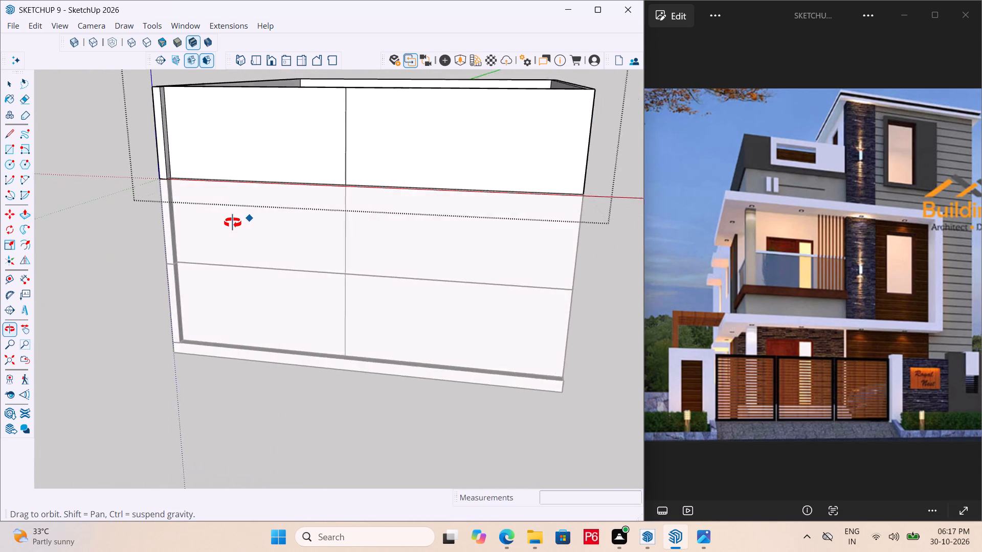
pyautogui.moveTo(233, 223); pyautogui.dragTo(220, 223, button='middle')
pyautogui.scroll(4, 220, 219)
pyautogui.press('space')
pyautogui.click(43, 282)
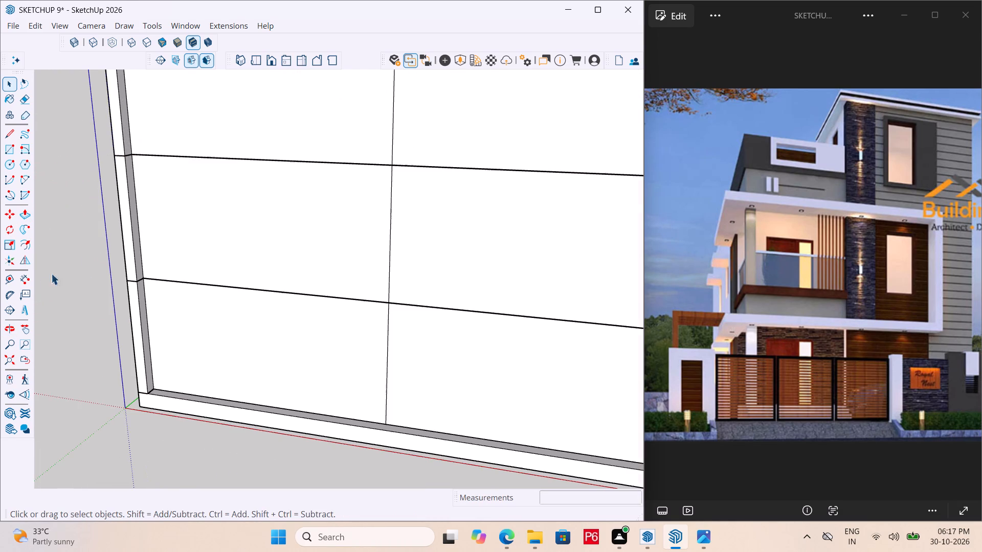
pyautogui.tripleClick(198, 201)
pyautogui.click(194, 195)
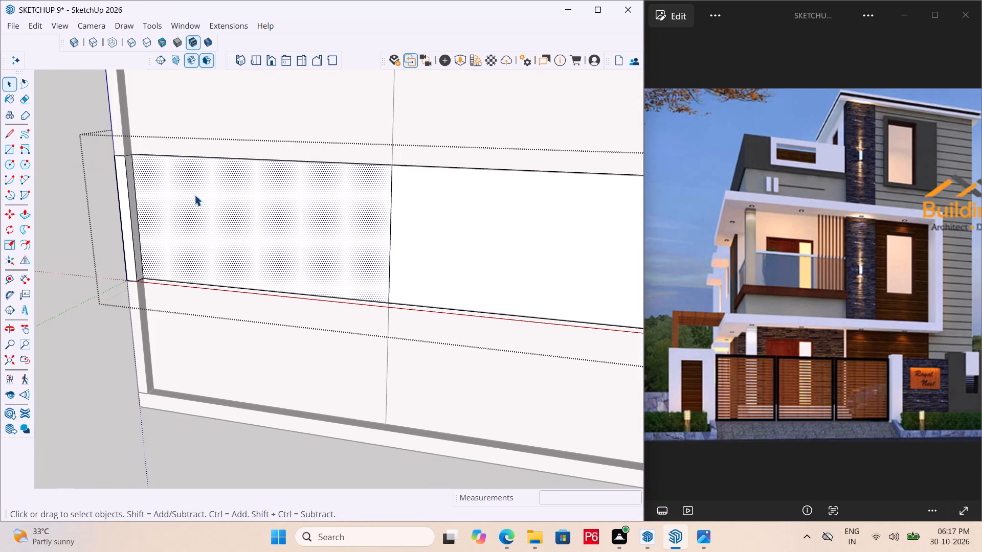
pyautogui.press('p')
pyautogui.click(194, 195)
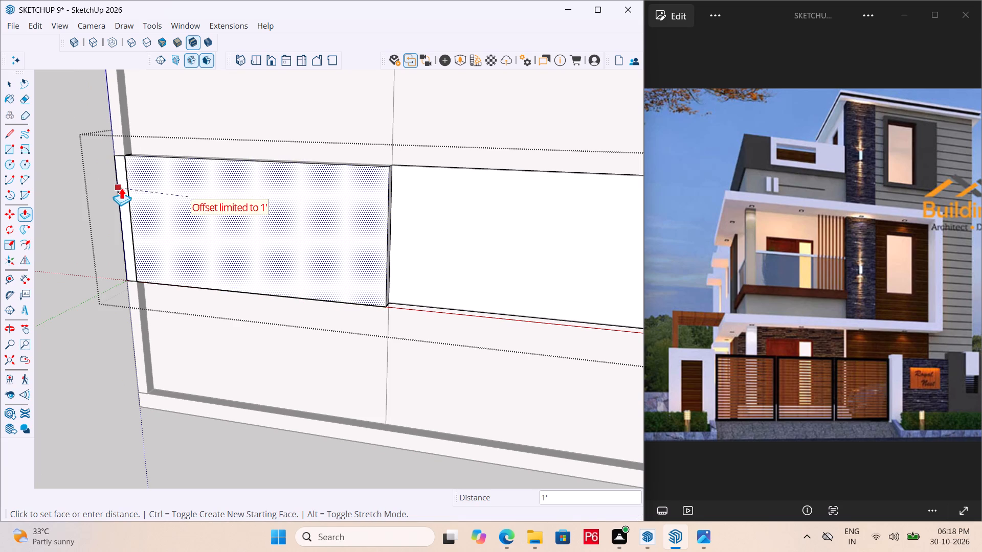
pyautogui.click(121, 188)
# Undo the extra pull and bring the middle storey's adjoining front wall section out to the same plane.
pyautogui.doubleClick(484, 241)
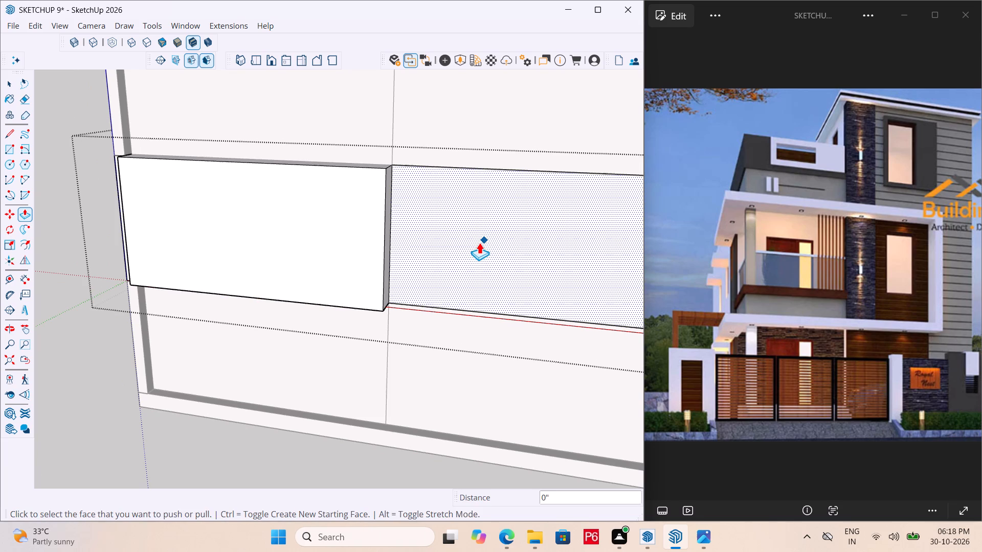
pyautogui.hotkey('ctrl', 'z')
pyautogui.doubleClick(476, 238)
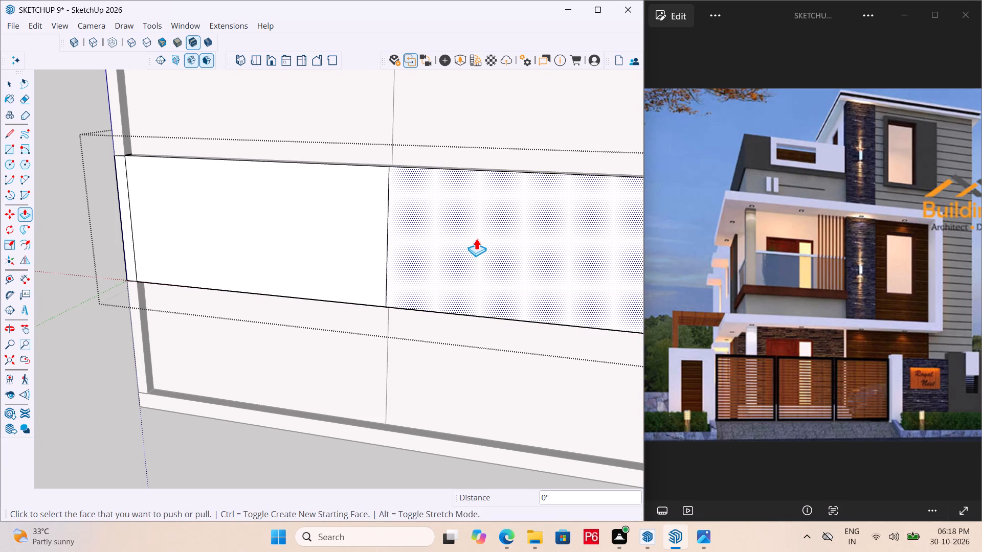
# Inside the lowest storey group, pull the front wall section beside the corner column out flush with the column.
pyautogui.scroll(-3, 332, 197)
pyautogui.press('space')
pyautogui.click(298, 299)
pyautogui.doubleClick(270, 304)
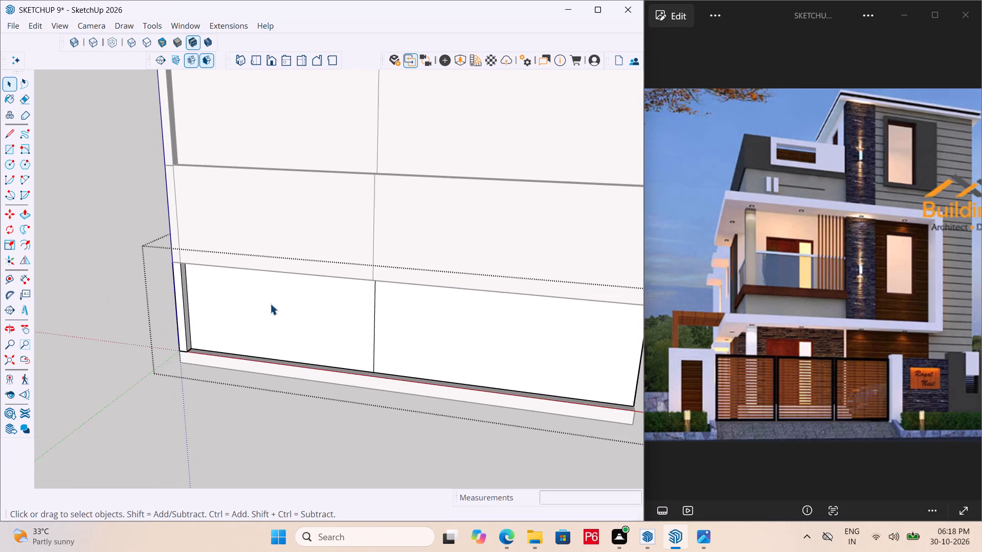
pyautogui.doubleClick(253, 297)
pyautogui.press('p')
pyautogui.click(259, 294)
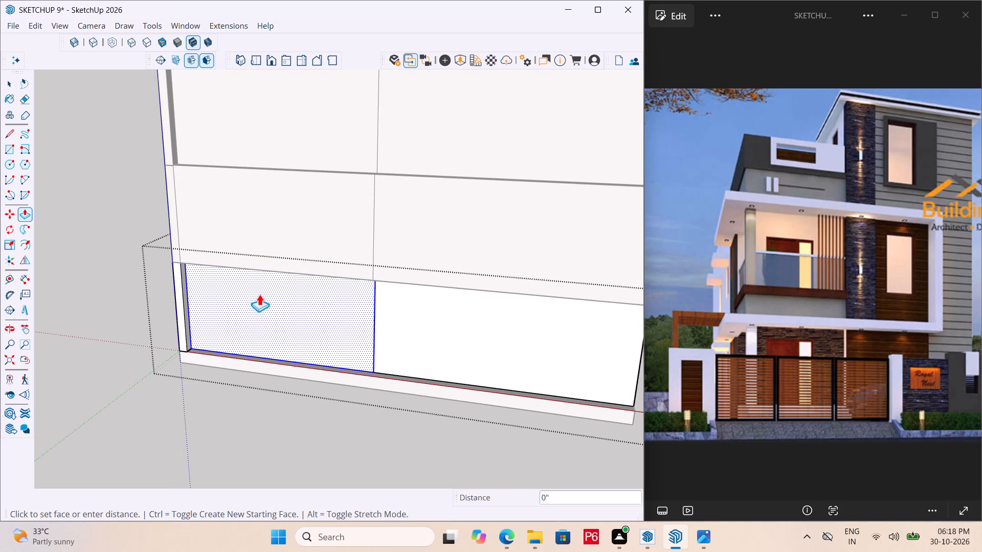
pyautogui.click(181, 296)
pyautogui.click(464, 323)
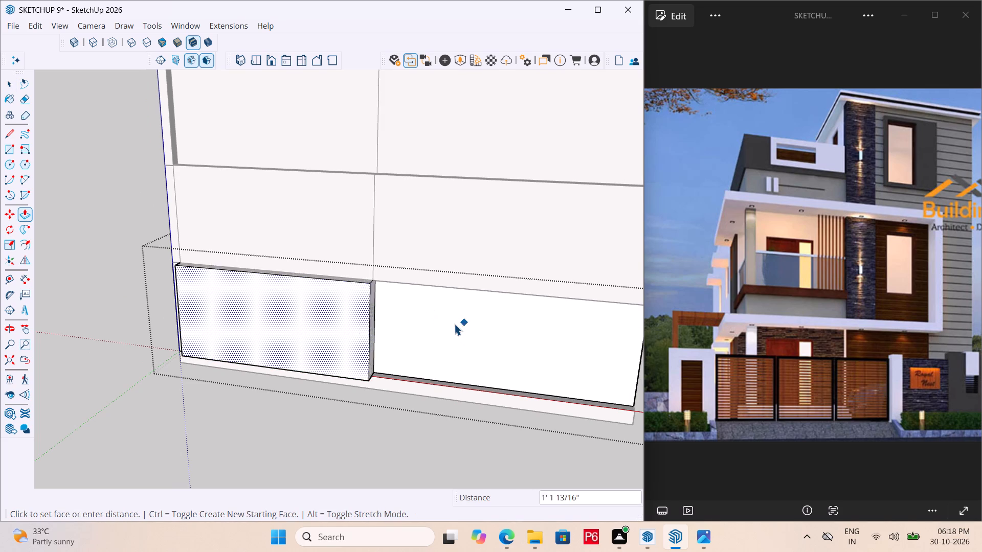
pyautogui.press('space')
# Pull the lowest storey's adjoining front wall section out by the same distance.
pyautogui.click(454, 324)
pyautogui.doubleClick(439, 325)
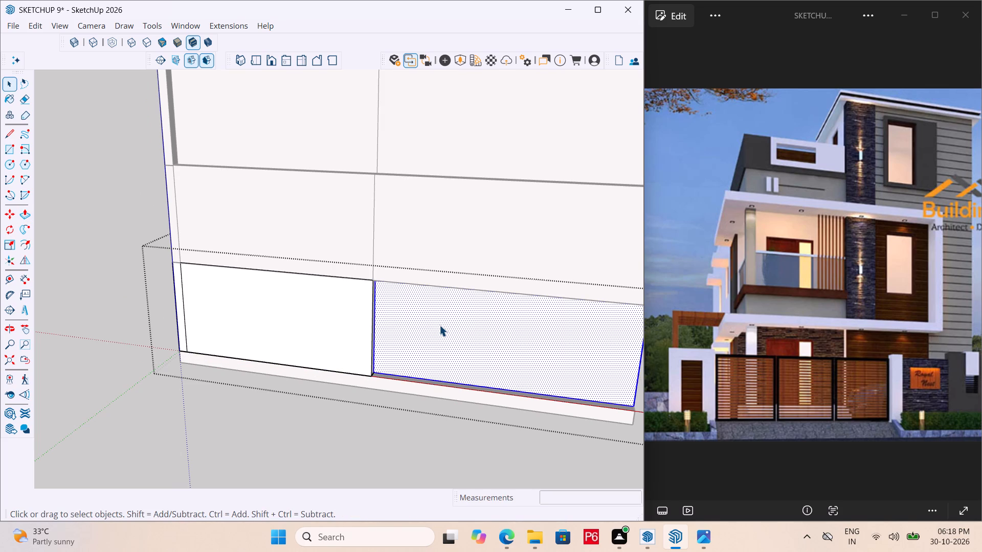
pyautogui.press('p')
pyautogui.doubleClick(439, 325)
# Save the house model with the lower two storeys' front walls brought forward.
pyautogui.keyDown('ctrl'); pyautogui.scroll(-3, 386, 303); pyautogui.keyUp('ctrl')
pyautogui.hotkey('ctrl', 's')
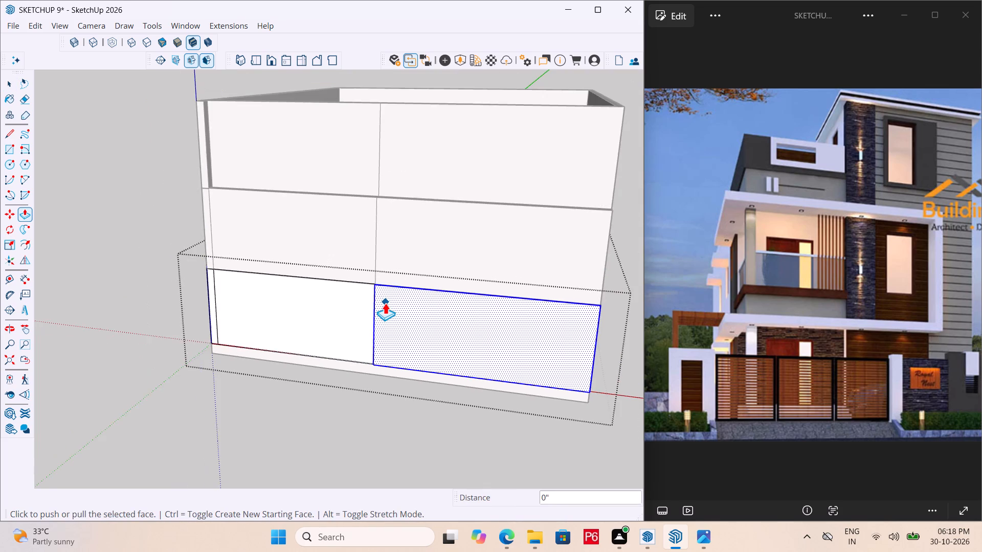
pyautogui.hotkey('ctrl', 's')
pyautogui.hotkey('ctrl', 's')
pyautogui.hotkey('ctrl', 's')
# Inside the top storey group, pull the front wall section beside the corner column out flush with the storey below.
pyautogui.keyDown('ctrl'); pyautogui.moveTo(495, 331); pyautogui.dragTo(303, 355, button='middle'); pyautogui.keyUp('ctrl')
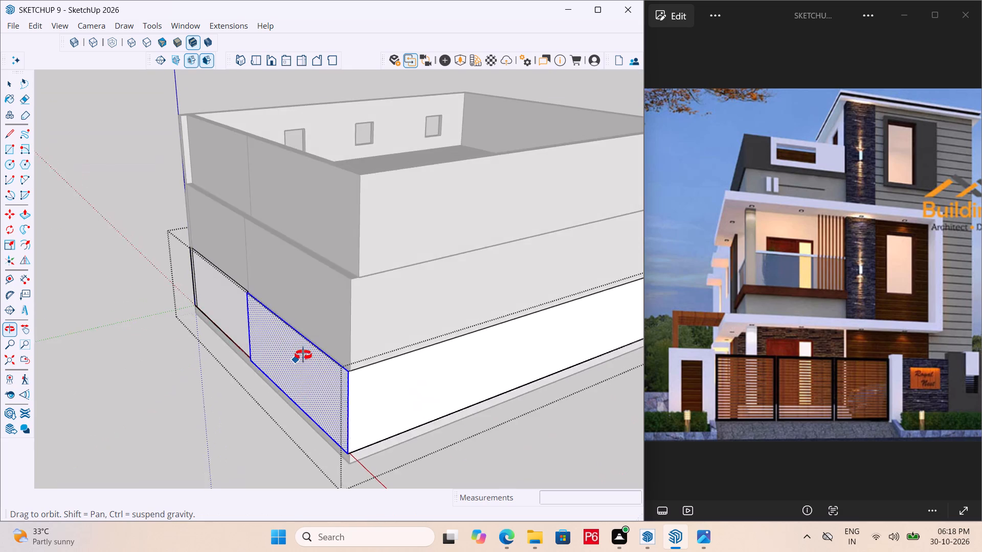
pyautogui.keyDown('ctrl'); pyautogui.moveTo(303, 355); pyautogui.dragTo(538, 407, button='middle'); pyautogui.keyUp('ctrl')
pyautogui.press('space')
pyautogui.click(304, 444)
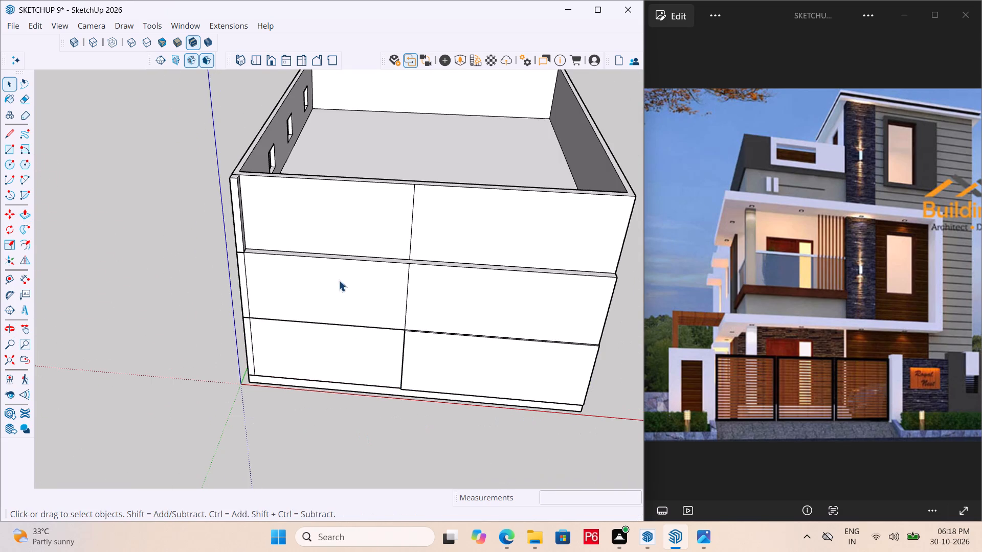
pyautogui.click(357, 239)
pyautogui.doubleClick(351, 233)
pyautogui.click(337, 233)
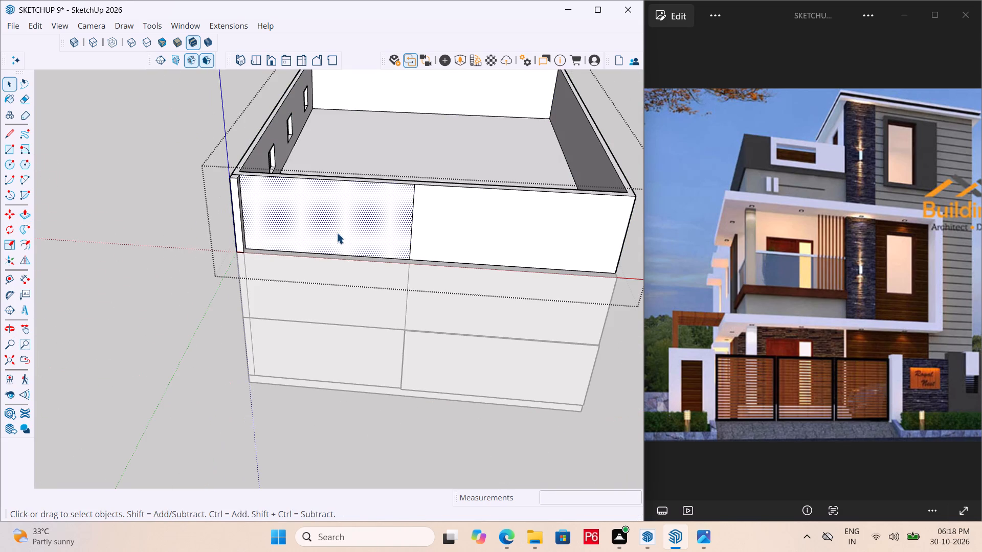
pyautogui.press('p')
pyautogui.click(337, 233)
pyautogui.moveTo(337, 282); pyautogui.dragTo(342, 281)
pyautogui.press('space')
# Pull the top storey's adjoining front wall section out 1', level with the section beside the column.
pyautogui.click(433, 233)
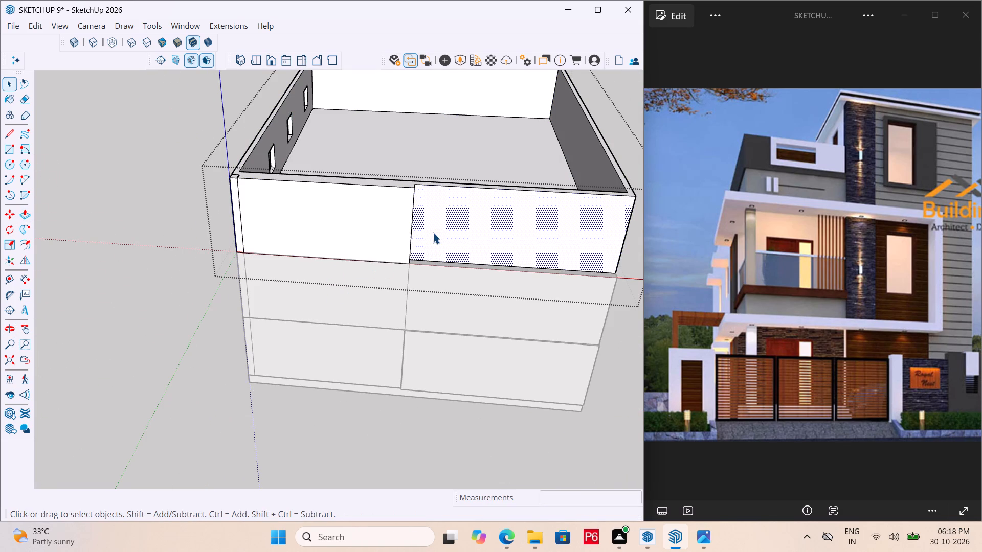
pyautogui.press('p')
pyautogui.click(433, 233)
pyautogui.click(424, 287)
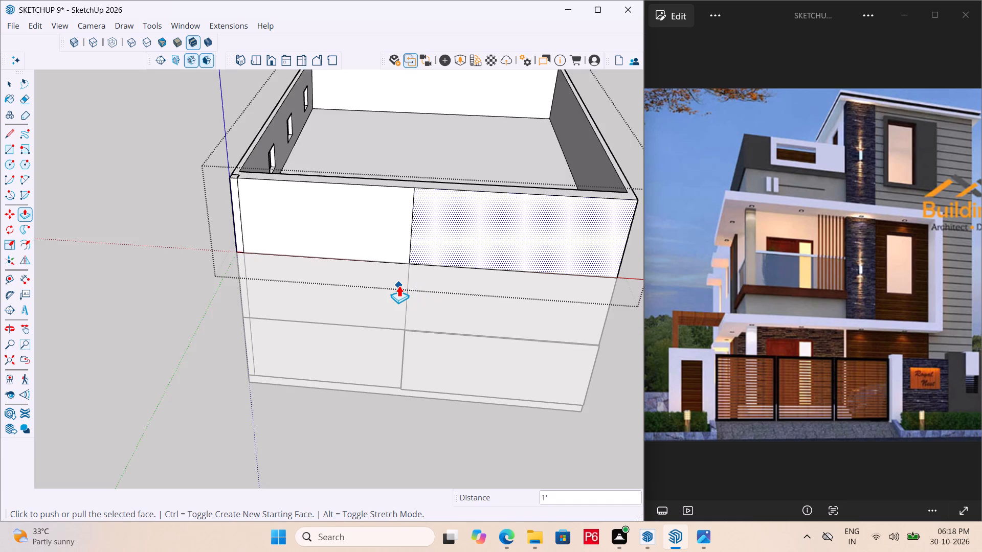
# Save the house model with all three storeys' front walls aligned.
pyautogui.keyDown('ctrl'); pyautogui.scroll(-2, 399, 285); pyautogui.keyUp('ctrl')
pyautogui.hotkey('ctrl', 's')
pyautogui.hotkey('ctrl', 's')
pyautogui.hotkey('ctrl', 's')
pyautogui.hotkey('ctrl', 's')
pyautogui.hotkey('ctrl', 's')
pyautogui.hotkey('ctrl', 's')
pyautogui.hotkey('ctrl', 's')
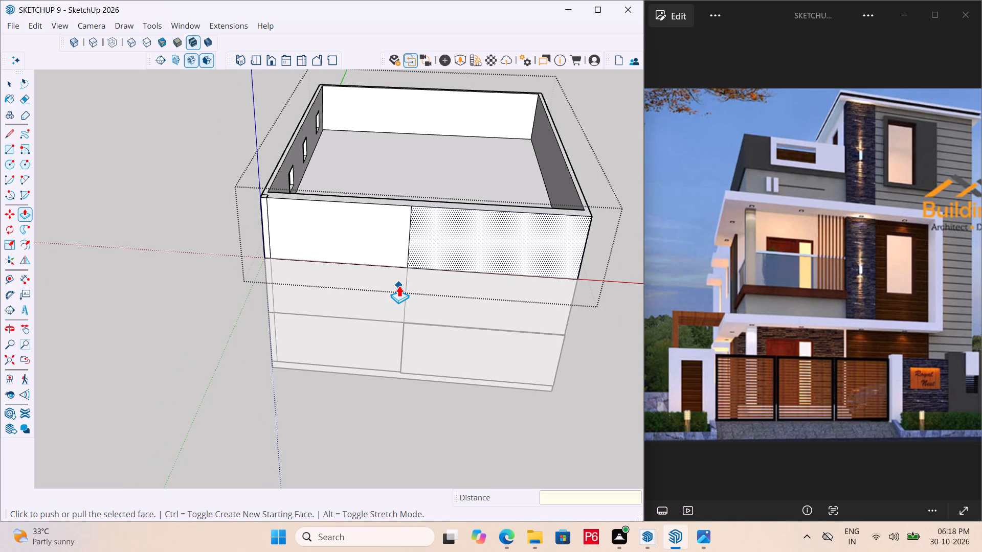
pyautogui.hotkey('ctrl', 's')
pyautogui.hotkey('ctrl', 's')
# Leave the top storey group and examine the aligned front facade and the windowed side wall.
pyautogui.scroll(-3, 372, 244)
pyautogui.moveTo(413, 220); pyautogui.dragTo(464, 199, button='middle')
pyautogui.press('space')
pyautogui.click(421, 381)
pyautogui.moveTo(378, 294); pyautogui.dragTo(415, 278, button='middle')
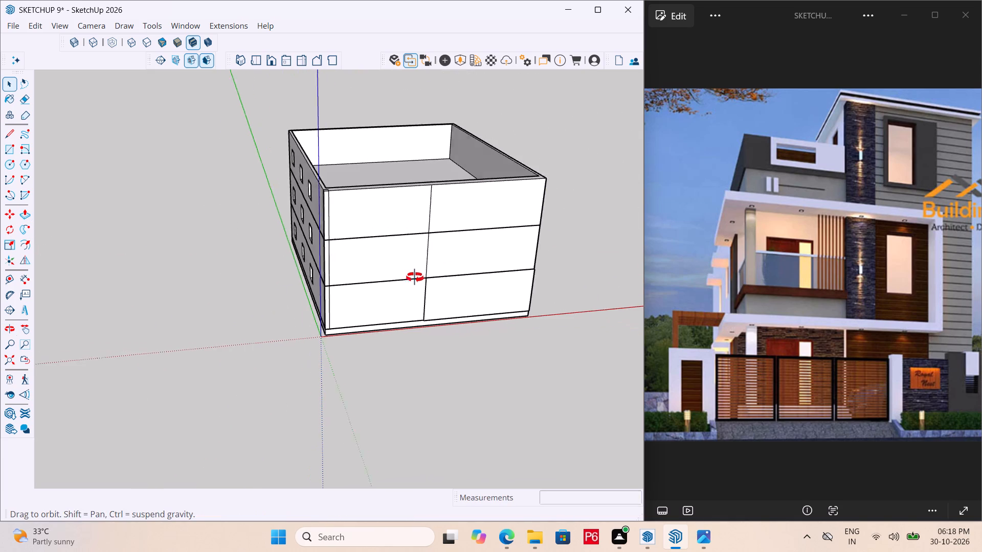
pyautogui.moveTo(415, 278); pyautogui.dragTo(417, 278, button='middle')
pyautogui.scroll(4, 389, 320)
pyautogui.click(310, 292)
pyautogui.moveTo(301, 278); pyautogui.dragTo(415, 296, button='middle')
pyautogui.scroll(-1, 301, 278)
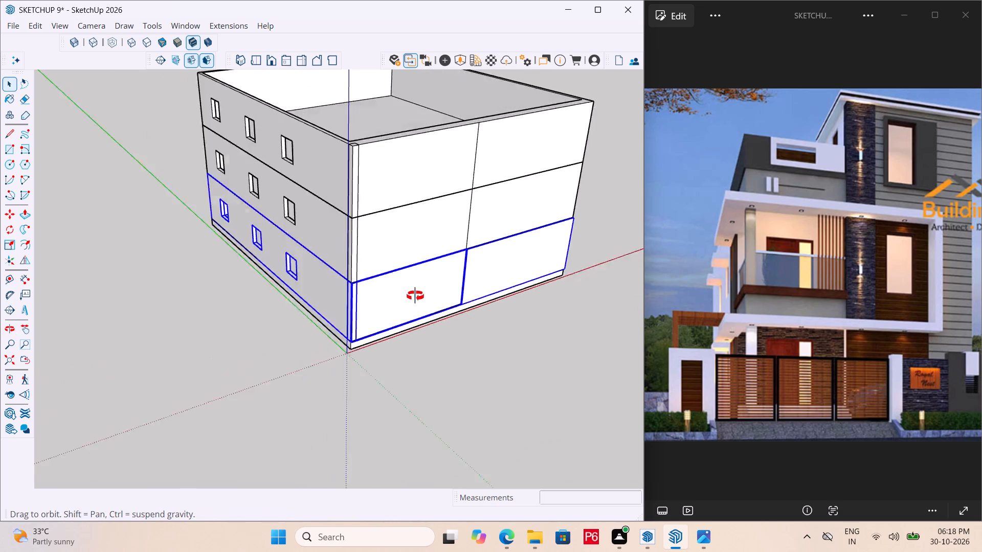
pyautogui.moveTo(415, 296); pyautogui.dragTo(487, 336, button='middle')
# Inside the top storey group, push the front wall's interior face 11 11/16" toward the front, up to the corner column.
pyautogui.scroll(3, 382, 153)
pyautogui.click(410, 202)
pyautogui.moveTo(421, 175); pyautogui.dragTo(451, 250, button='middle')
pyautogui.scroll(3, 468, 294)
pyautogui.doubleClick(454, 300)
pyautogui.moveTo(362, 315); pyautogui.dragTo(615, 330, button='middle')
pyautogui.scroll(2, 506, 146)
pyautogui.click(515, 142)
pyautogui.scroll(-2, 355, 280)
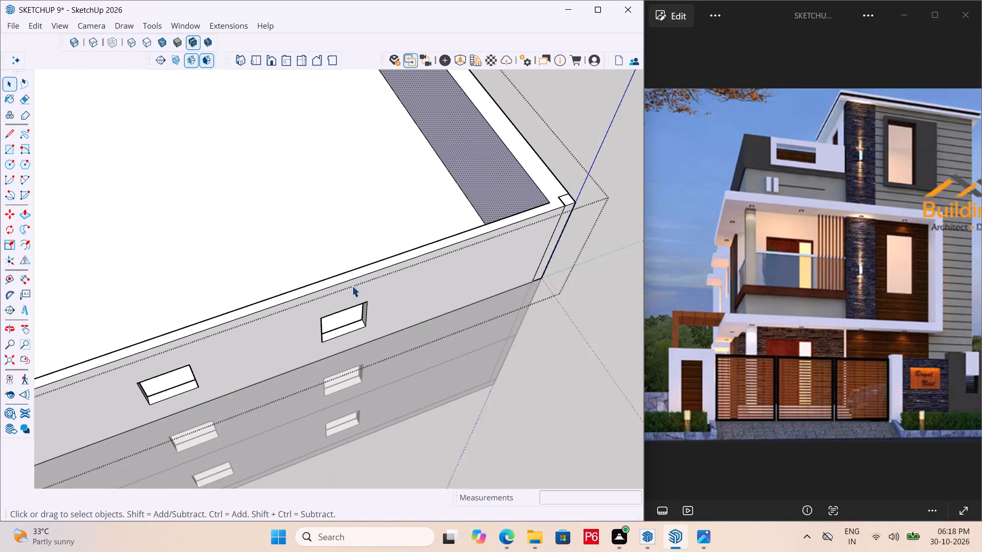
pyautogui.scroll(-2, 352, 286)
pyautogui.press('p')
pyautogui.click(487, 190)
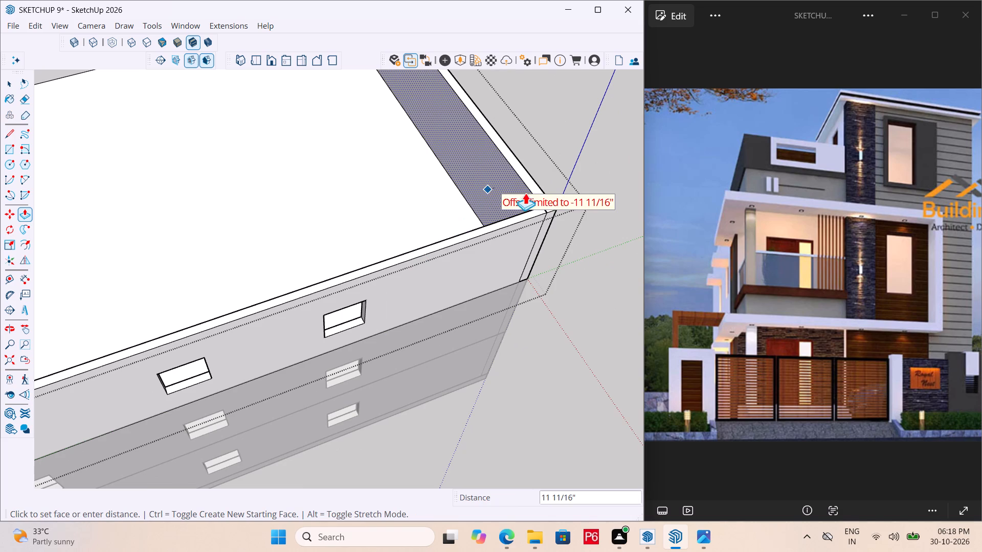
pyautogui.scroll(16, 548, 209)
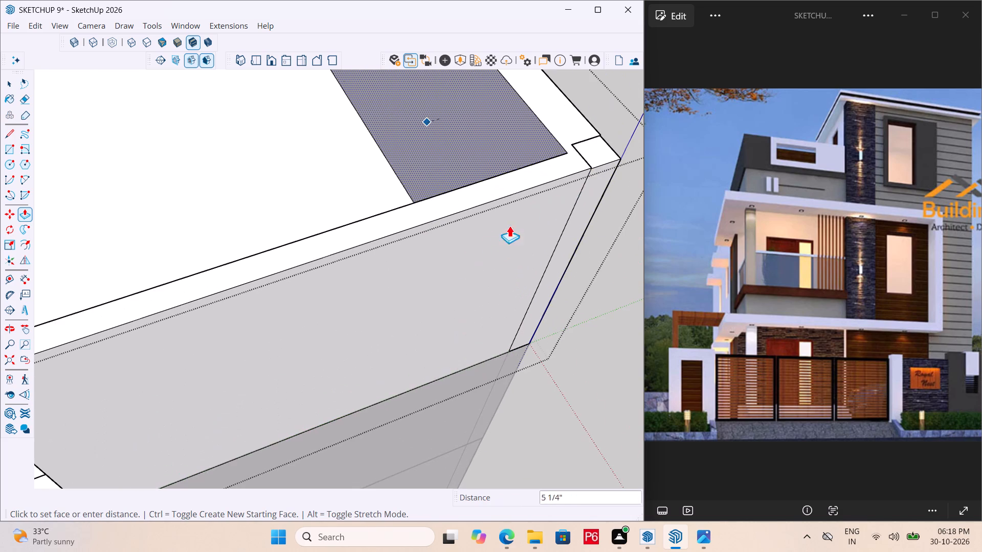
pyautogui.click(578, 140)
# Save the house model with the thinned top storey front wall.
pyautogui.scroll(-5, 401, 193)
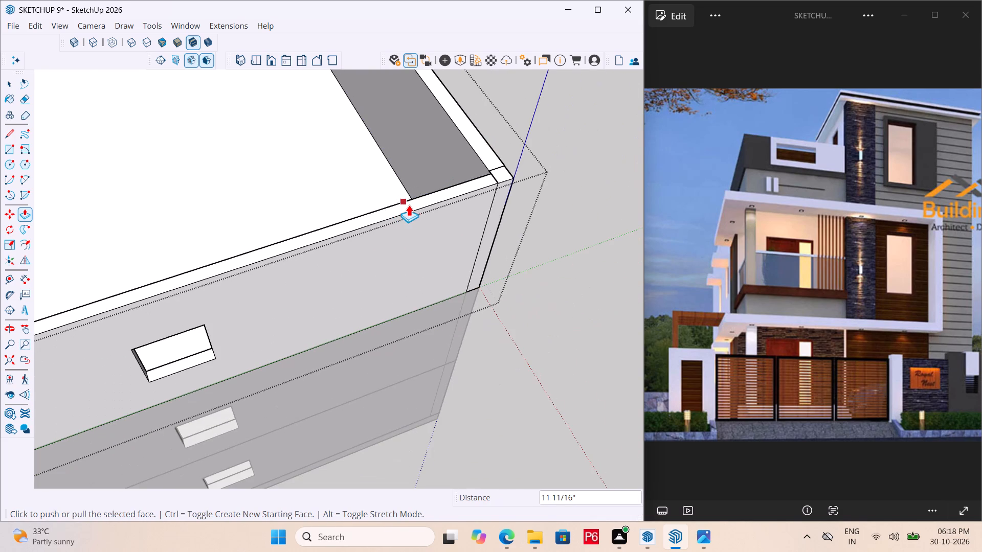
pyautogui.hotkey('ctrl', 's')
pyautogui.hotkey('ctrl', 's')
pyautogui.hotkey('ctrl', 's')
pyautogui.hotkey('ctrl', 's')
# Examine the top storey's walls, interior and windowed side from several directions.
pyautogui.scroll(-5, 494, 239)
pyautogui.moveTo(507, 250); pyautogui.dragTo(214, 215, button='middle')
pyautogui.scroll(-4, 454, 274)
pyautogui.moveTo(361, 277); pyautogui.dragTo(332, 280, button='middle')
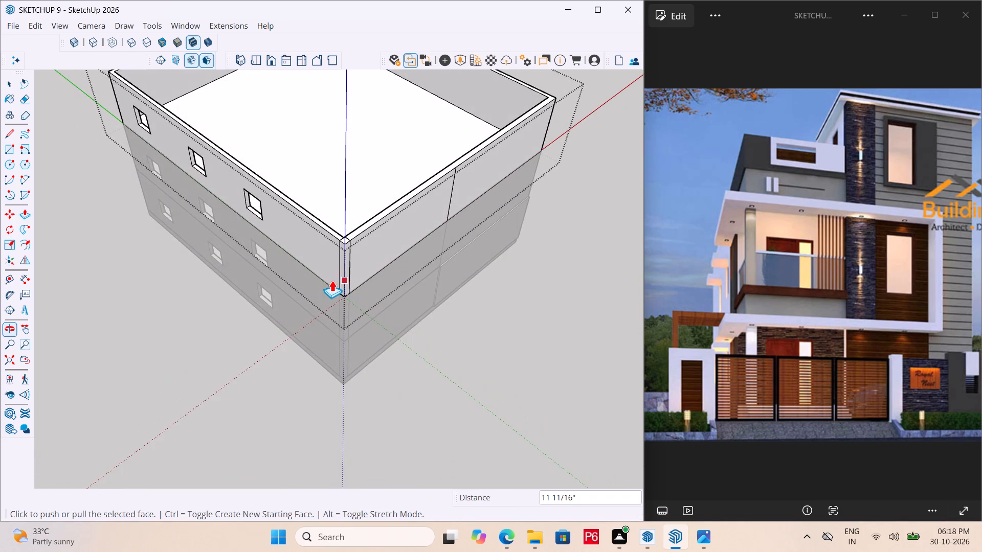
pyautogui.scroll(2, 482, 184)
pyautogui.scroll(-5, 388, 296)
pyautogui.moveTo(296, 264); pyautogui.dragTo(226, 237, button='middle')
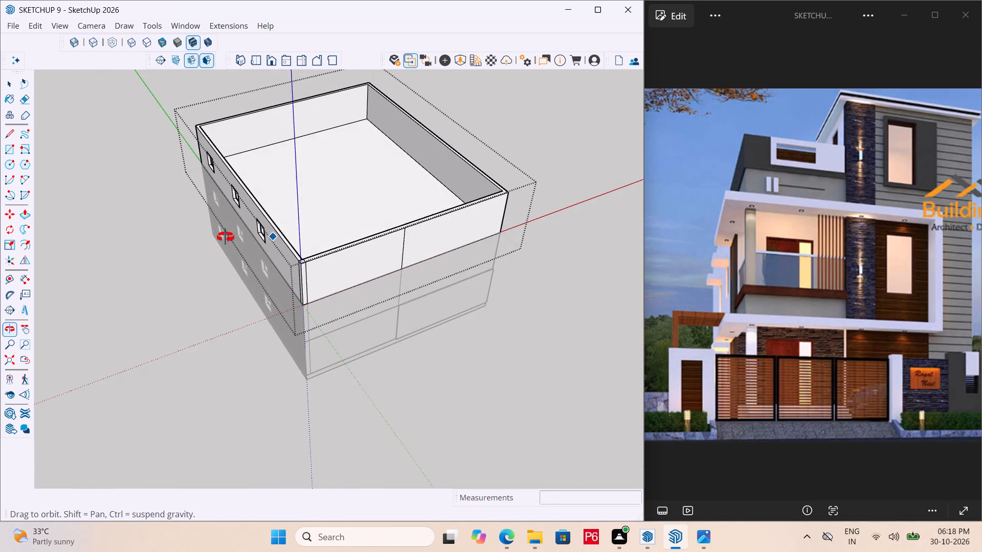
pyautogui.moveTo(226, 237); pyautogui.dragTo(226, 238, button='middle')
pyautogui.moveTo(228, 240); pyautogui.dragTo(338, 244, button='middle')
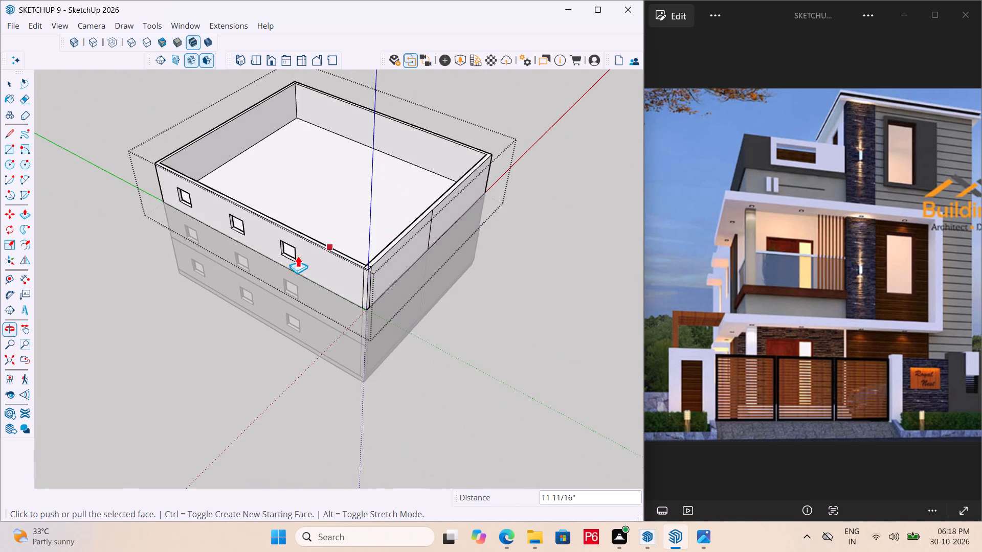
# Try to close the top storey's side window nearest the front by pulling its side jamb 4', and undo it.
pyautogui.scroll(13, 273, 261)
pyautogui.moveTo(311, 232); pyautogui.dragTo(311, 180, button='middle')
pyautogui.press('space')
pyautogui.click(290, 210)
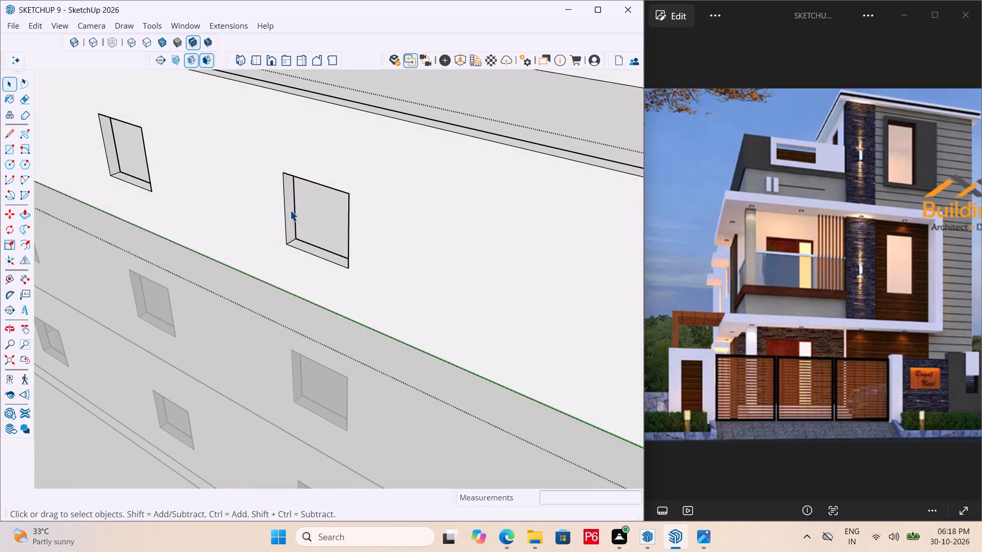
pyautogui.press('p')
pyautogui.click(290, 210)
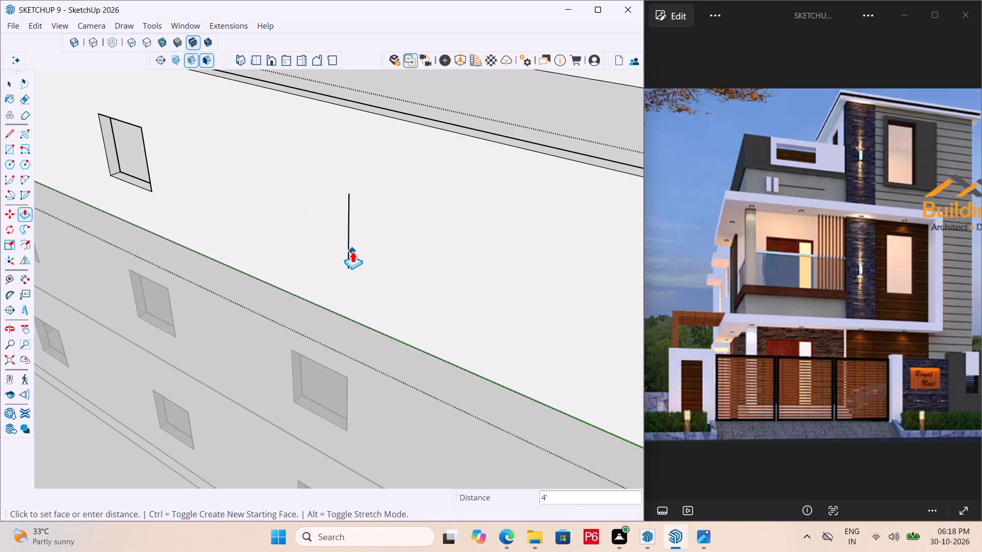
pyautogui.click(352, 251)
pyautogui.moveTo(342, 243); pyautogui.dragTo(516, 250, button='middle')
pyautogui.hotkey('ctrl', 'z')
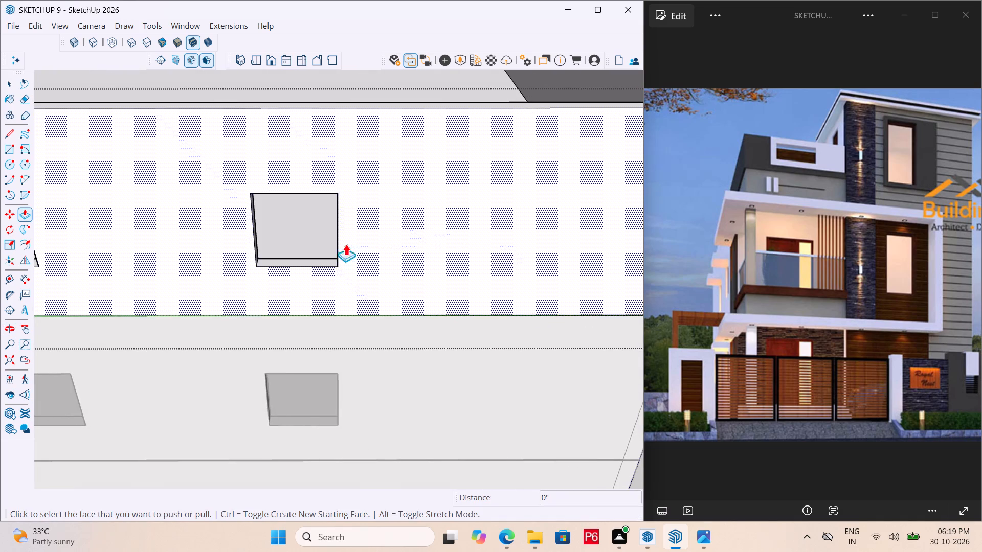
# Fill in the top storey's side window nearest the front by pulling its sill up 4' to the opening's top.
pyautogui.scroll(5, 240, 268)
pyautogui.click(369, 258)
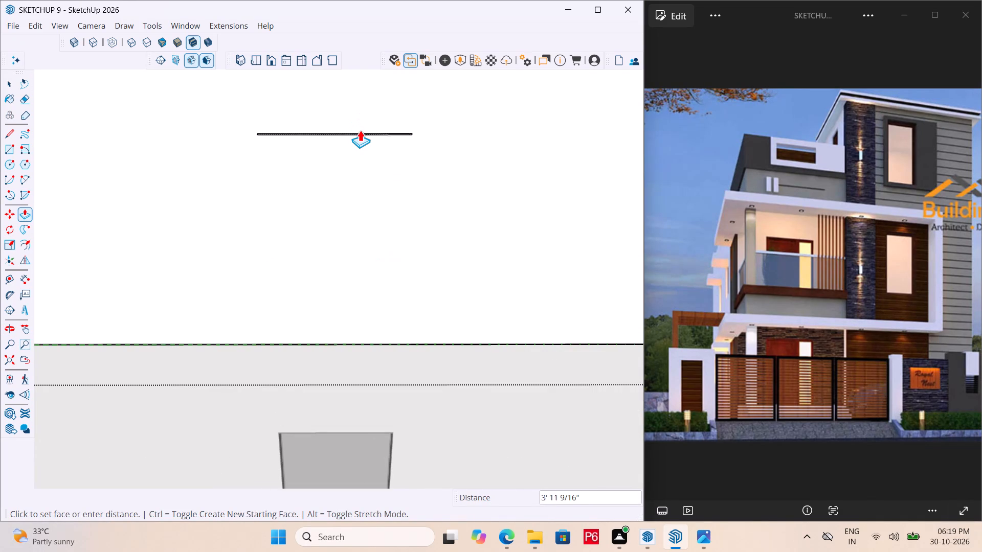
pyautogui.click(363, 127)
pyautogui.scroll(-5, 448, 213)
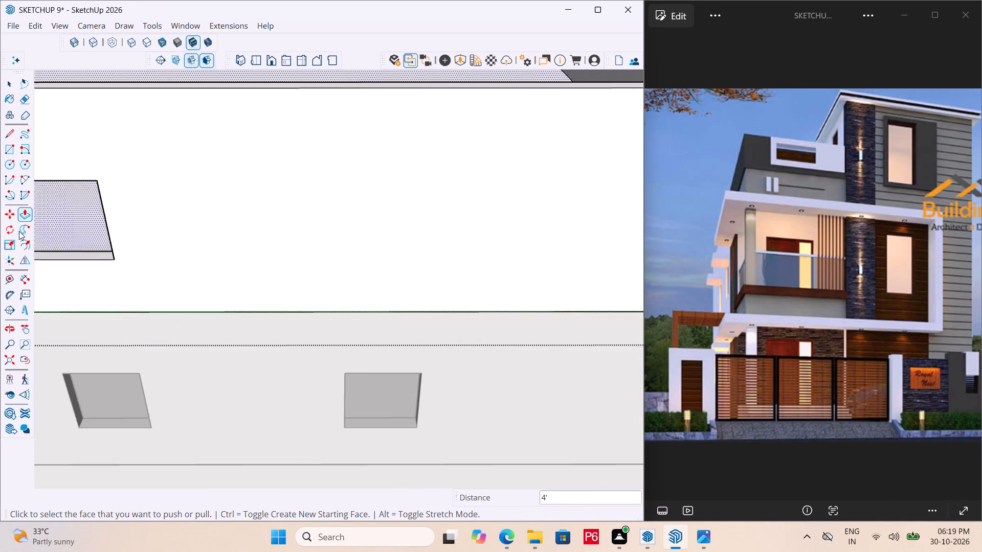
# Fill in the top storey's middle side window by pulling its sill up 4' to the opening's top.
pyautogui.scroll(-5, 470, 228)
pyautogui.scroll(4, 212, 252)
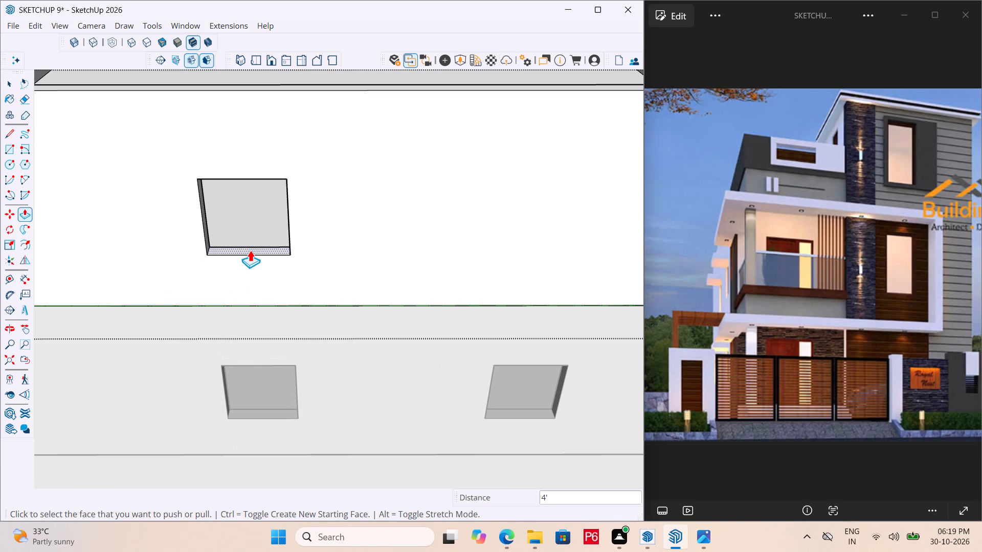
pyautogui.click(250, 250)
pyautogui.click(244, 172)
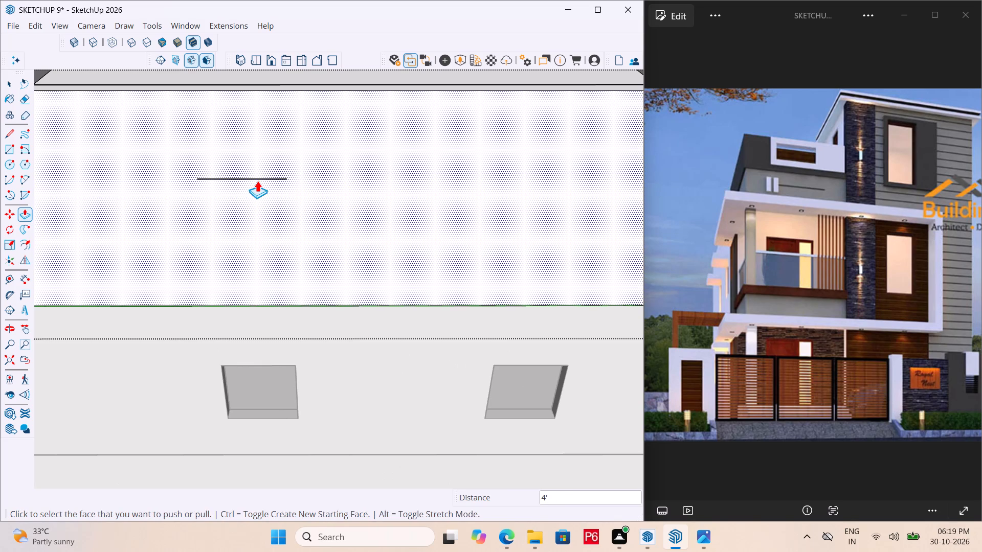
pyautogui.hotkey('ctrl', 'z')
pyautogui.click(228, 252)
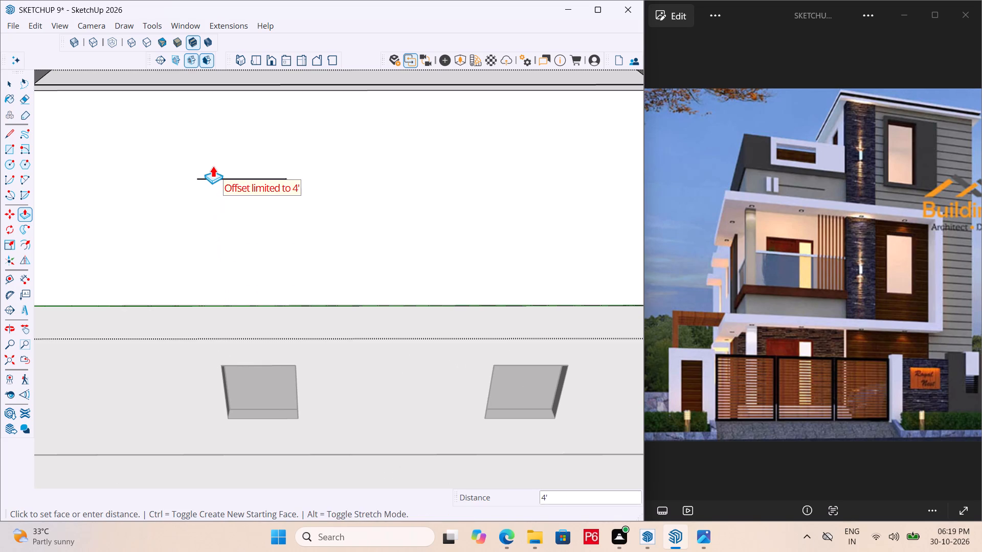
pyautogui.click(213, 166)
# Fill in the top storey's last remaining side window by pulling its sill up 4' to the opening's top.
pyautogui.scroll(-6, 422, 162)
pyautogui.scroll(6, 66, 196)
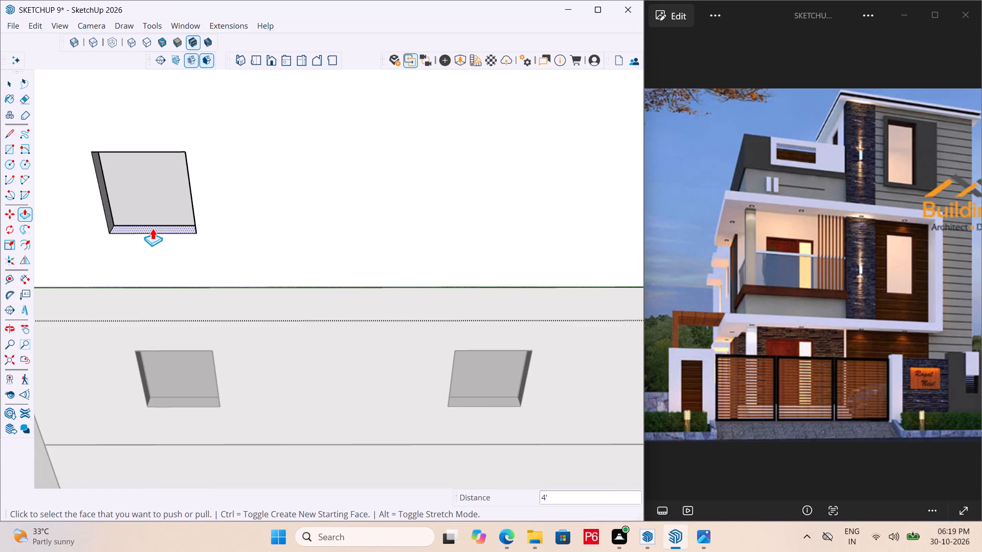
pyautogui.click(152, 228)
pyautogui.click(147, 140)
# Save the house model with the top storey's side windows filled in.
pyautogui.scroll(-9, 210, 216)
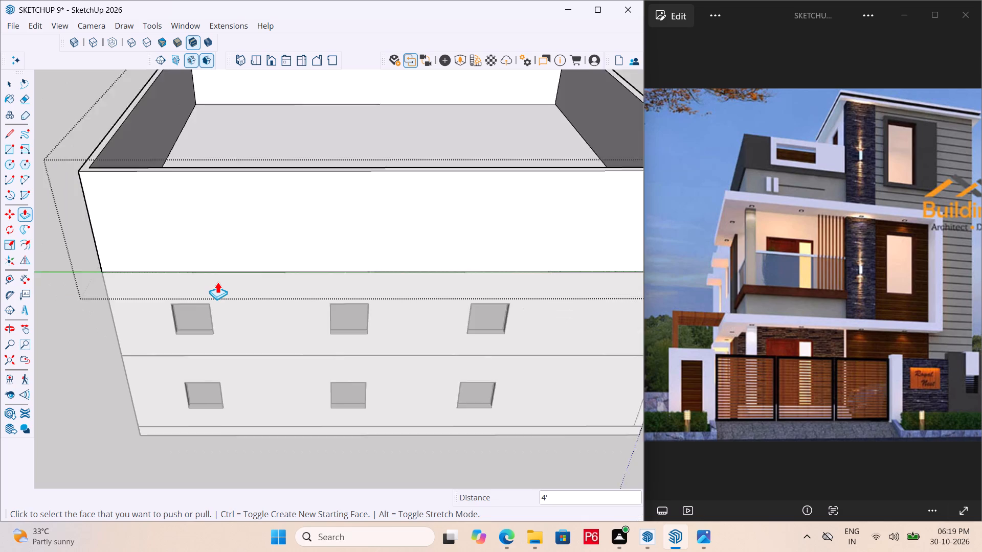
pyautogui.scroll(-2, 217, 282)
pyautogui.hotkey('ctrl', 's')
pyautogui.hotkey('ctrl', 's')
pyautogui.hotkey('ctrl', 's')
pyautogui.keyDown('ctrl'); pyautogui.scroll(-4, 228, 287); pyautogui.keyUp('ctrl')
pyautogui.hotkey('ctrl', 's')
# Draw a 1' line across the top of the top storey's front wall, from its vertical dividing edge to the inner edge.
pyautogui.moveTo(500, 278); pyautogui.dragTo(428, 330, button='middle')
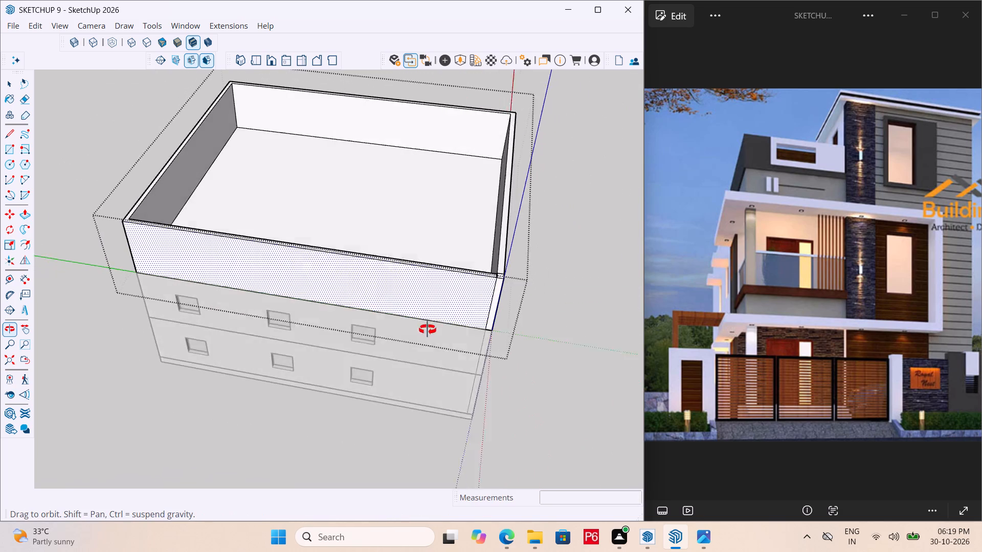
pyautogui.moveTo(428, 330); pyautogui.dragTo(417, 343, button='middle')
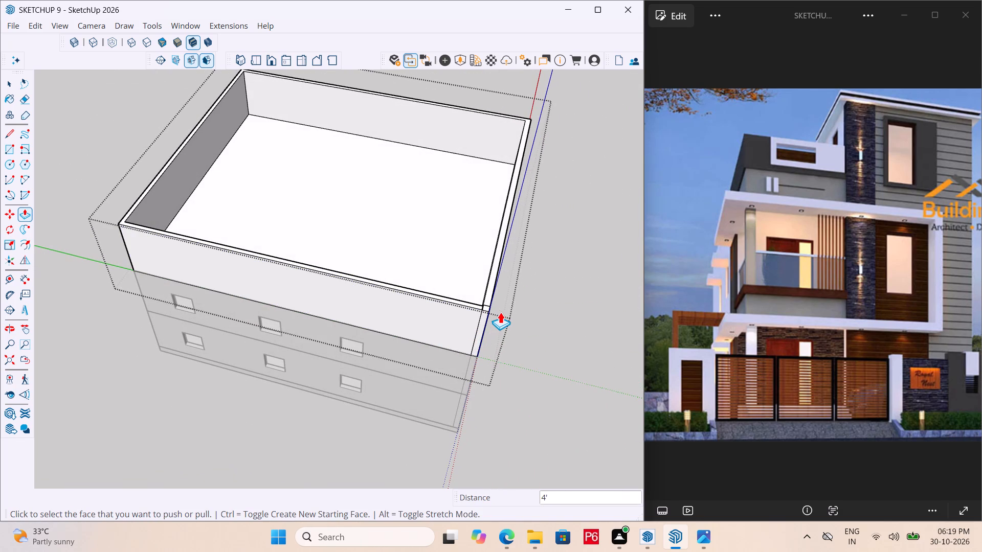
pyautogui.moveTo(492, 287); pyautogui.dragTo(531, 300, button='middle')
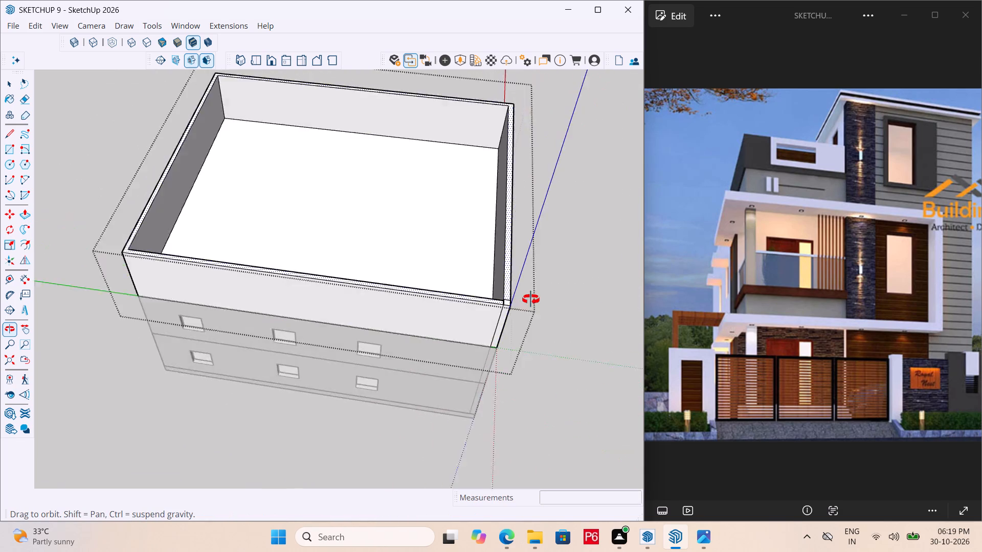
pyautogui.moveTo(531, 300); pyautogui.dragTo(240, 269, button='middle')
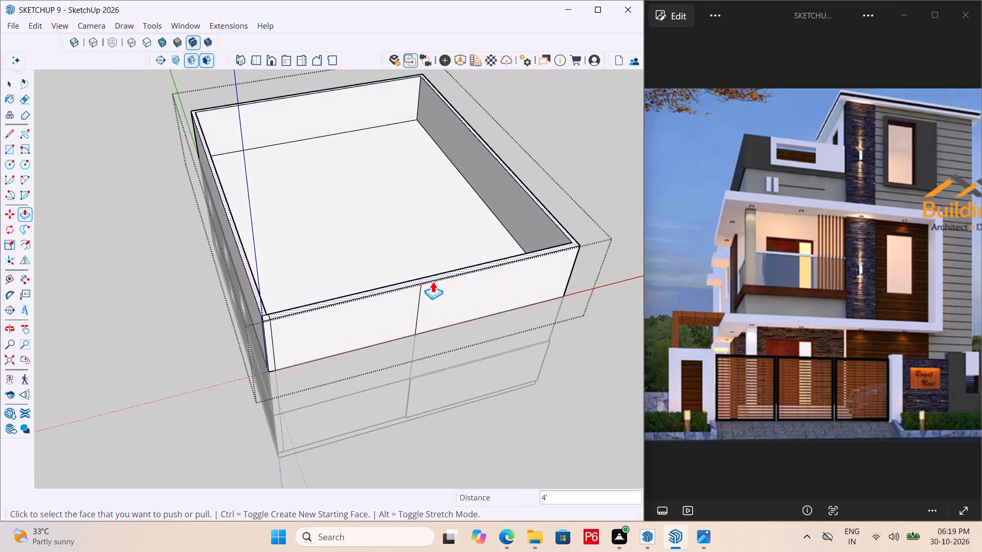
pyautogui.scroll(5, 426, 281)
pyautogui.press('l')
pyautogui.click(419, 287)
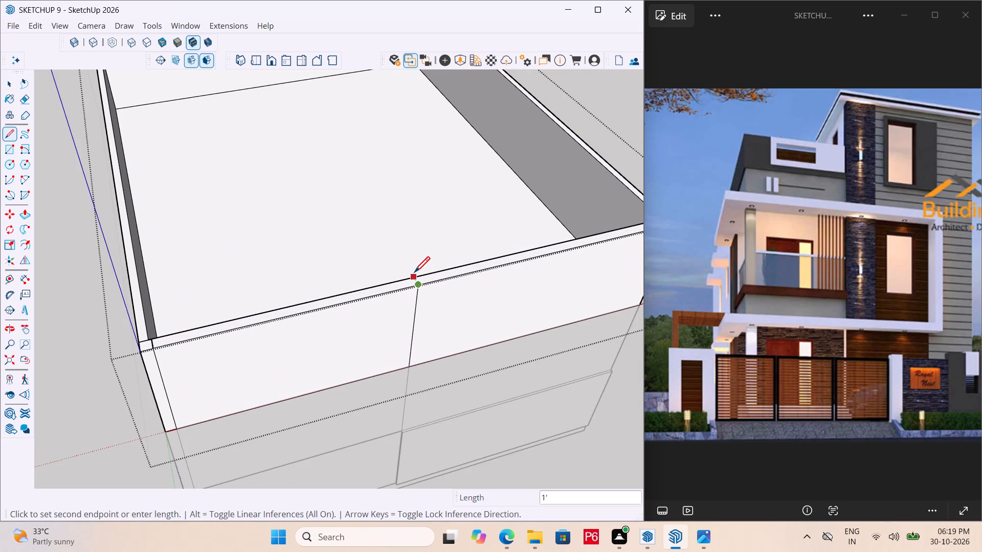
pyautogui.click(411, 275)
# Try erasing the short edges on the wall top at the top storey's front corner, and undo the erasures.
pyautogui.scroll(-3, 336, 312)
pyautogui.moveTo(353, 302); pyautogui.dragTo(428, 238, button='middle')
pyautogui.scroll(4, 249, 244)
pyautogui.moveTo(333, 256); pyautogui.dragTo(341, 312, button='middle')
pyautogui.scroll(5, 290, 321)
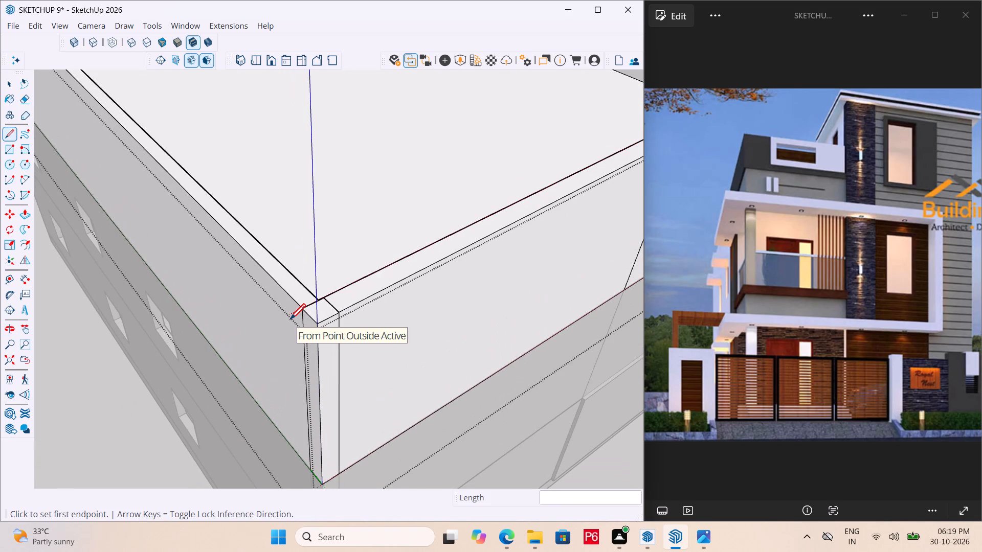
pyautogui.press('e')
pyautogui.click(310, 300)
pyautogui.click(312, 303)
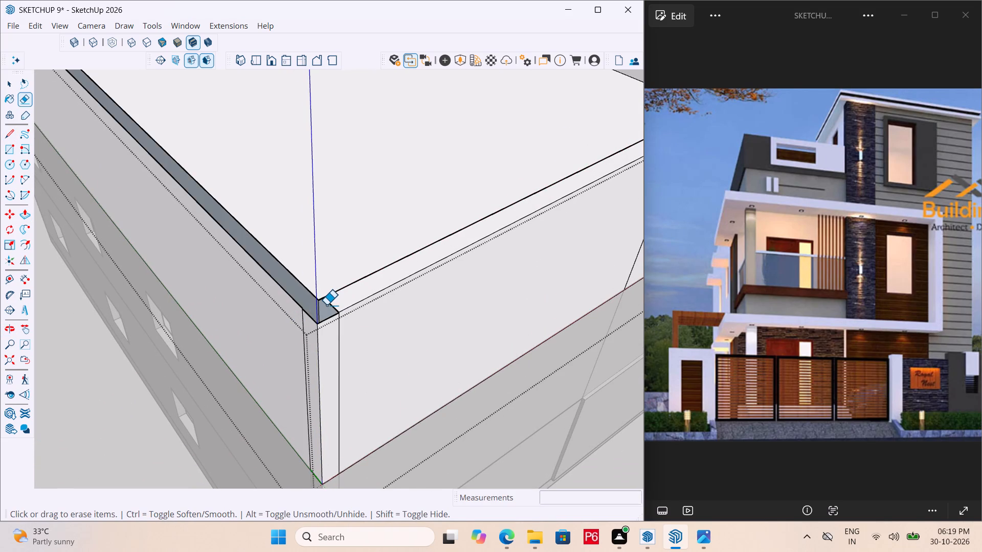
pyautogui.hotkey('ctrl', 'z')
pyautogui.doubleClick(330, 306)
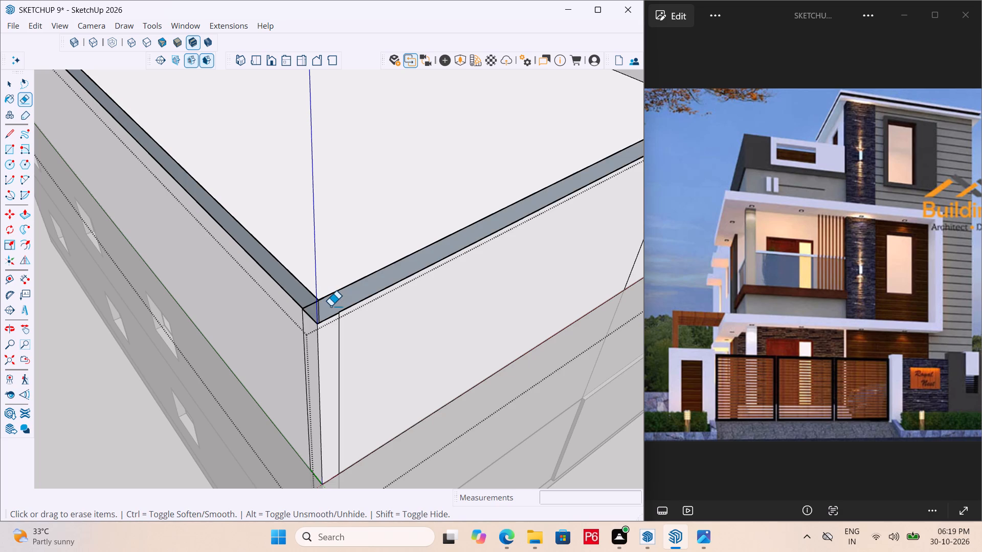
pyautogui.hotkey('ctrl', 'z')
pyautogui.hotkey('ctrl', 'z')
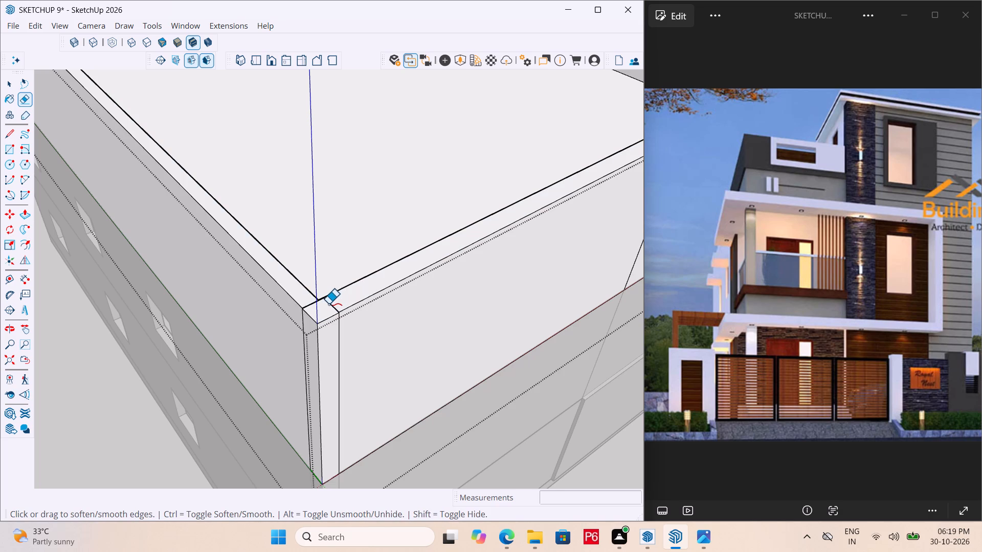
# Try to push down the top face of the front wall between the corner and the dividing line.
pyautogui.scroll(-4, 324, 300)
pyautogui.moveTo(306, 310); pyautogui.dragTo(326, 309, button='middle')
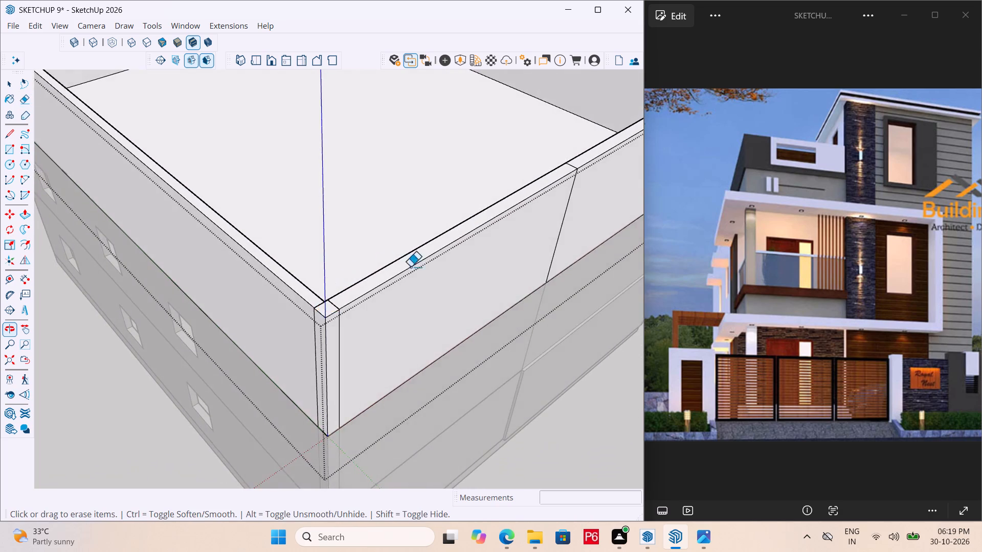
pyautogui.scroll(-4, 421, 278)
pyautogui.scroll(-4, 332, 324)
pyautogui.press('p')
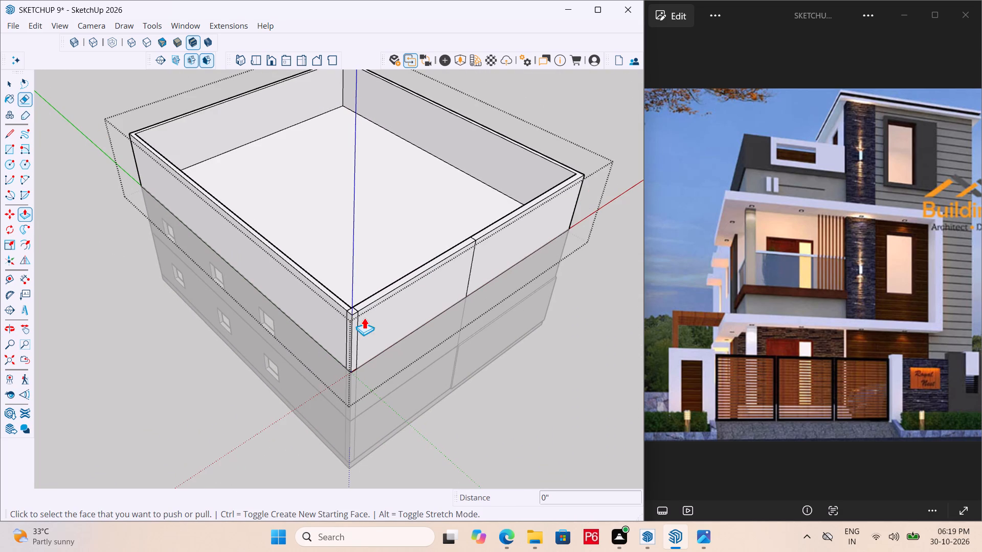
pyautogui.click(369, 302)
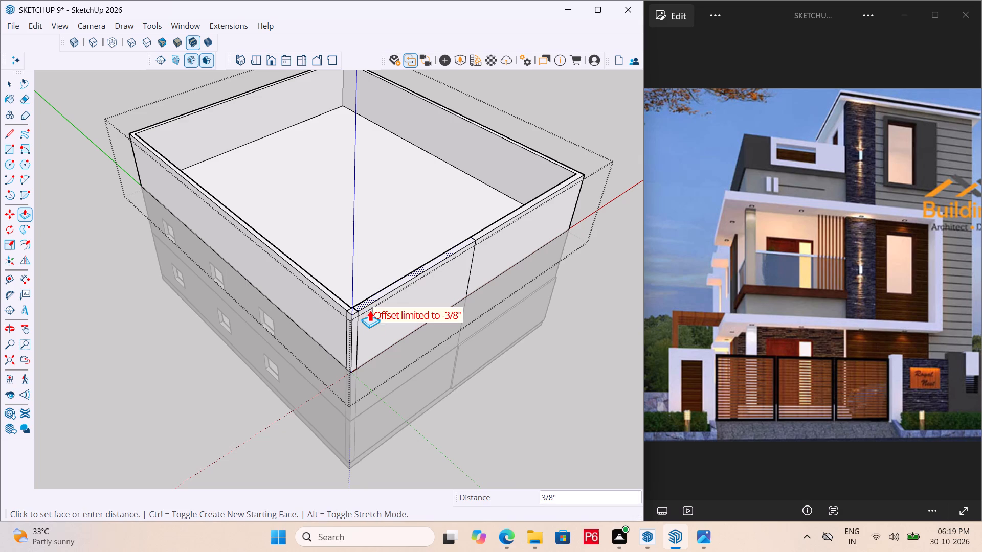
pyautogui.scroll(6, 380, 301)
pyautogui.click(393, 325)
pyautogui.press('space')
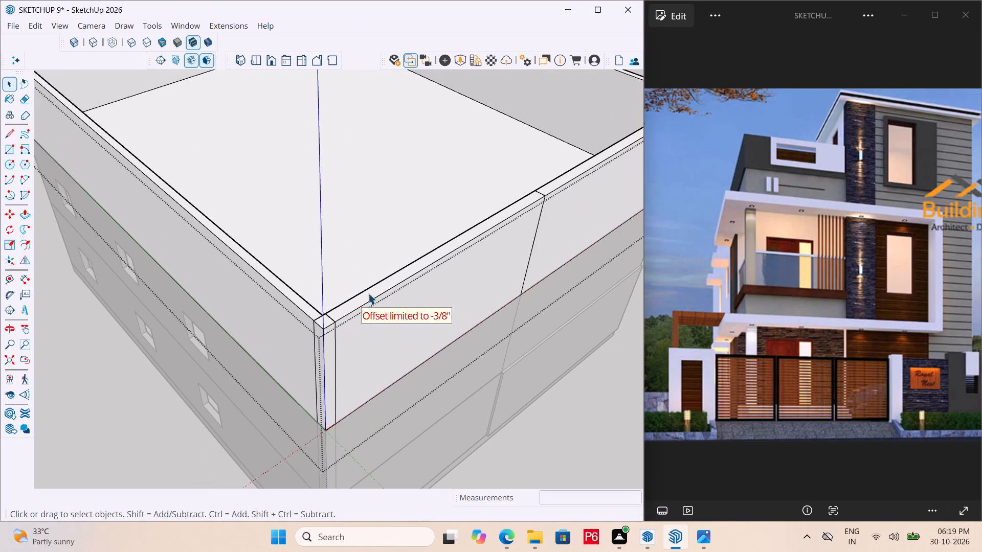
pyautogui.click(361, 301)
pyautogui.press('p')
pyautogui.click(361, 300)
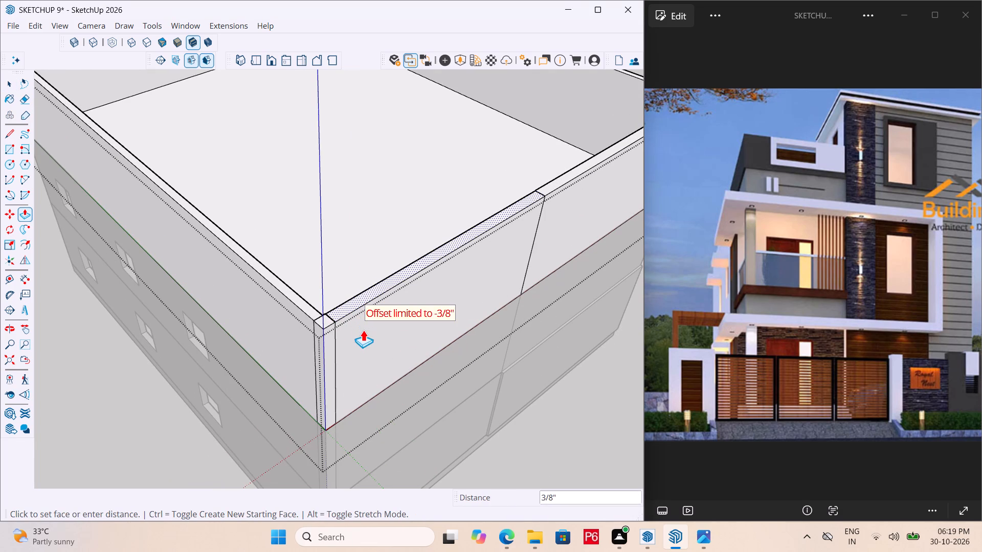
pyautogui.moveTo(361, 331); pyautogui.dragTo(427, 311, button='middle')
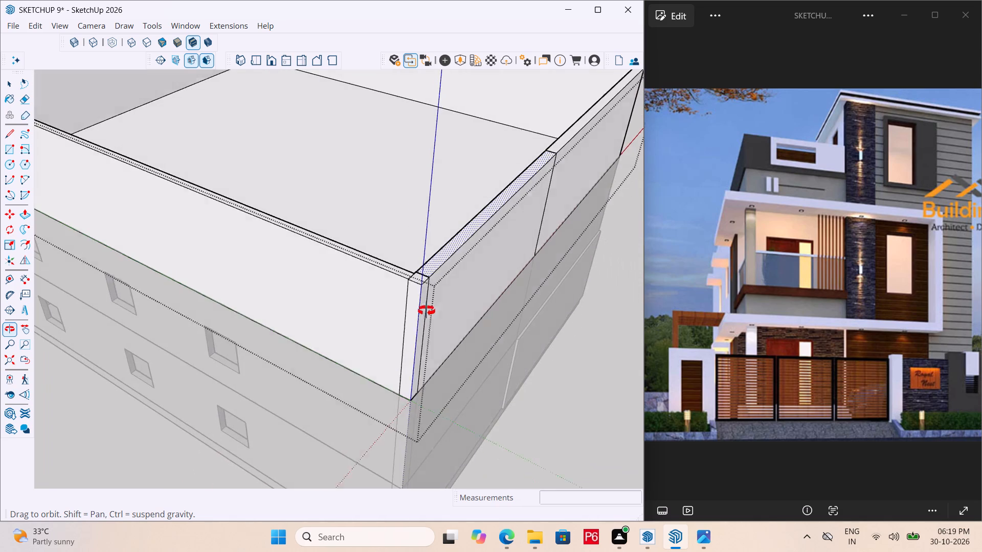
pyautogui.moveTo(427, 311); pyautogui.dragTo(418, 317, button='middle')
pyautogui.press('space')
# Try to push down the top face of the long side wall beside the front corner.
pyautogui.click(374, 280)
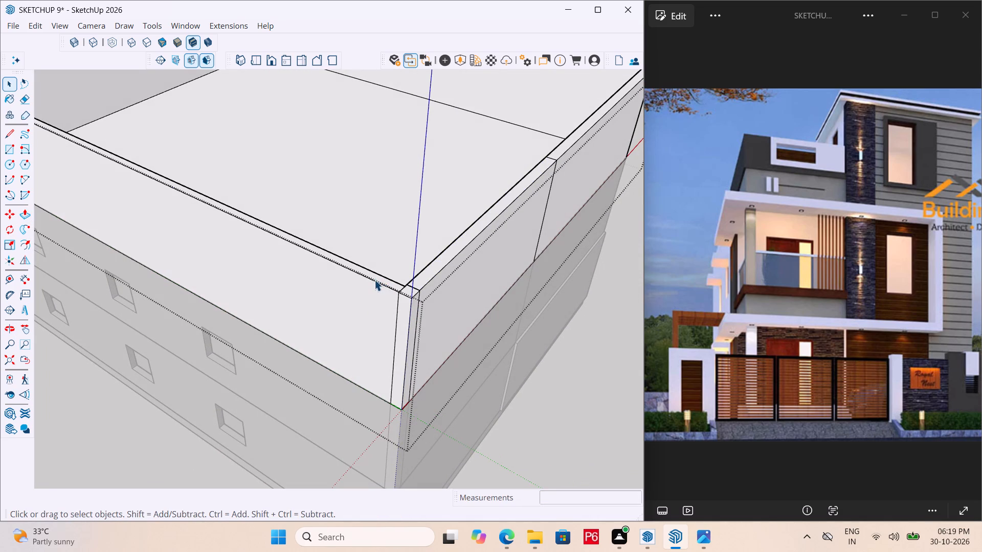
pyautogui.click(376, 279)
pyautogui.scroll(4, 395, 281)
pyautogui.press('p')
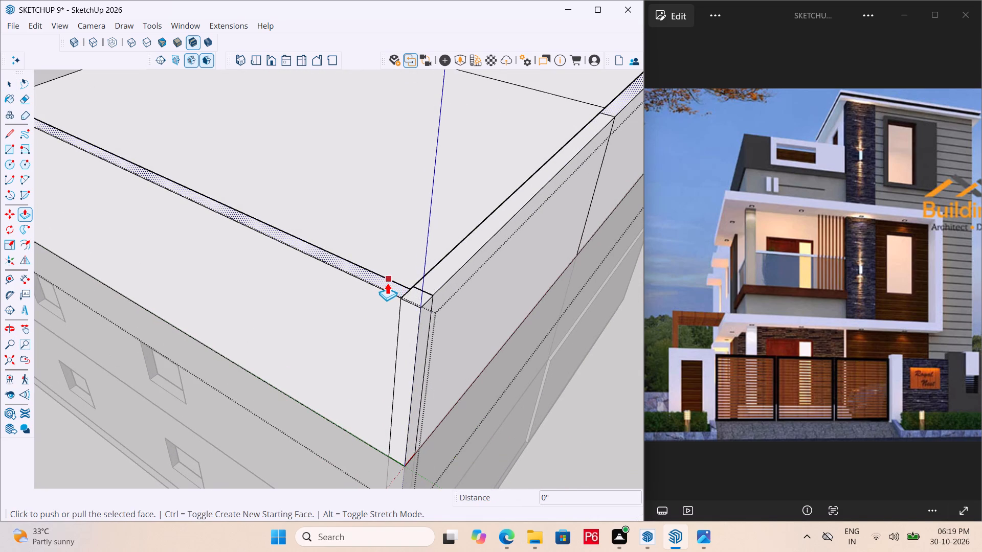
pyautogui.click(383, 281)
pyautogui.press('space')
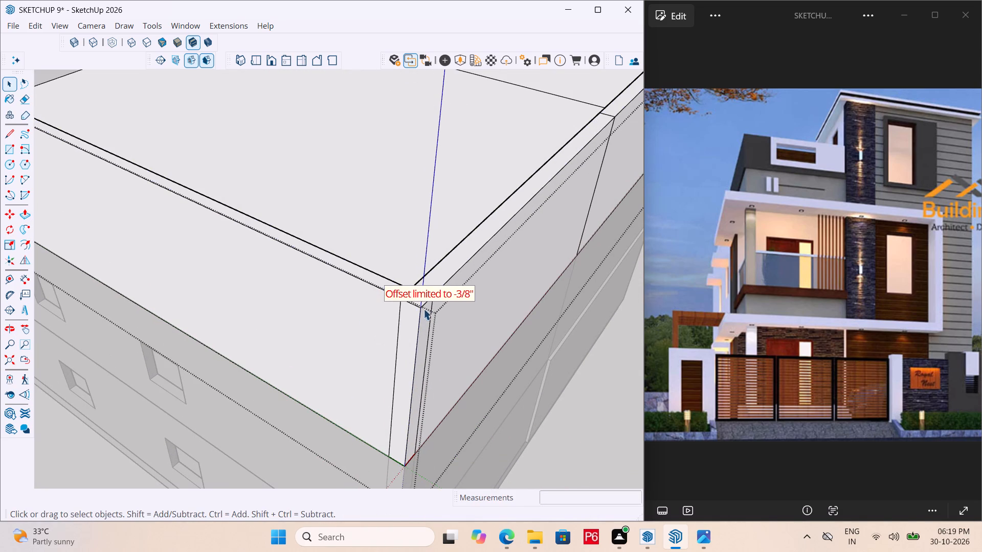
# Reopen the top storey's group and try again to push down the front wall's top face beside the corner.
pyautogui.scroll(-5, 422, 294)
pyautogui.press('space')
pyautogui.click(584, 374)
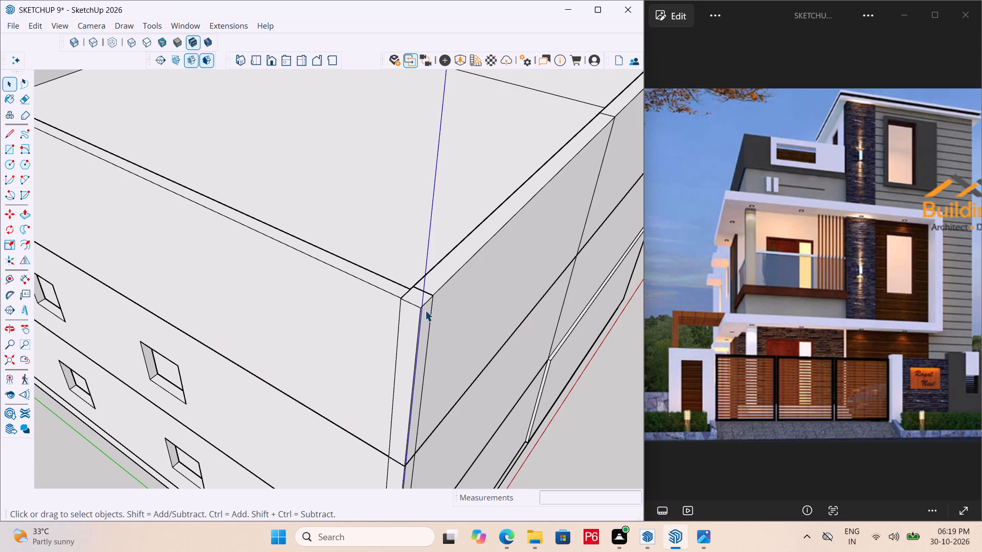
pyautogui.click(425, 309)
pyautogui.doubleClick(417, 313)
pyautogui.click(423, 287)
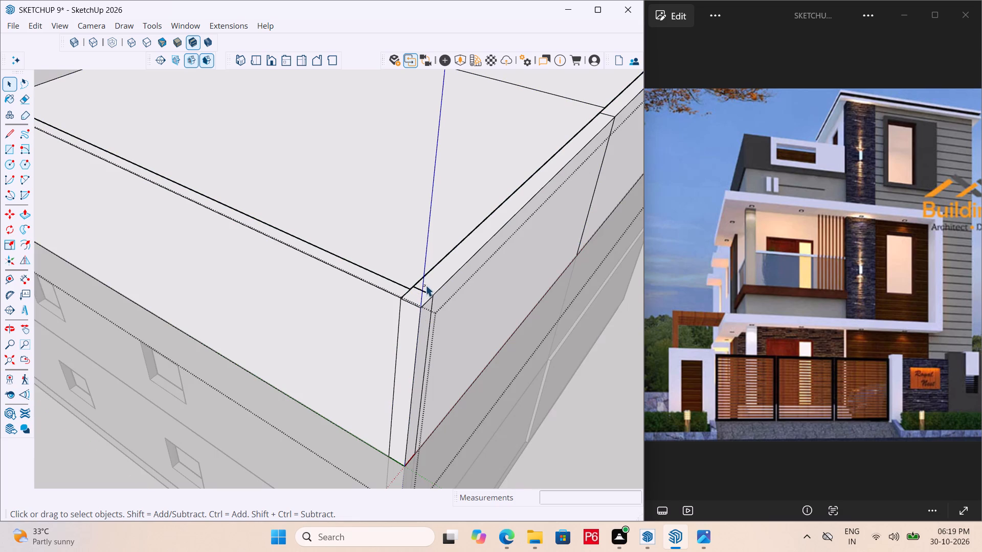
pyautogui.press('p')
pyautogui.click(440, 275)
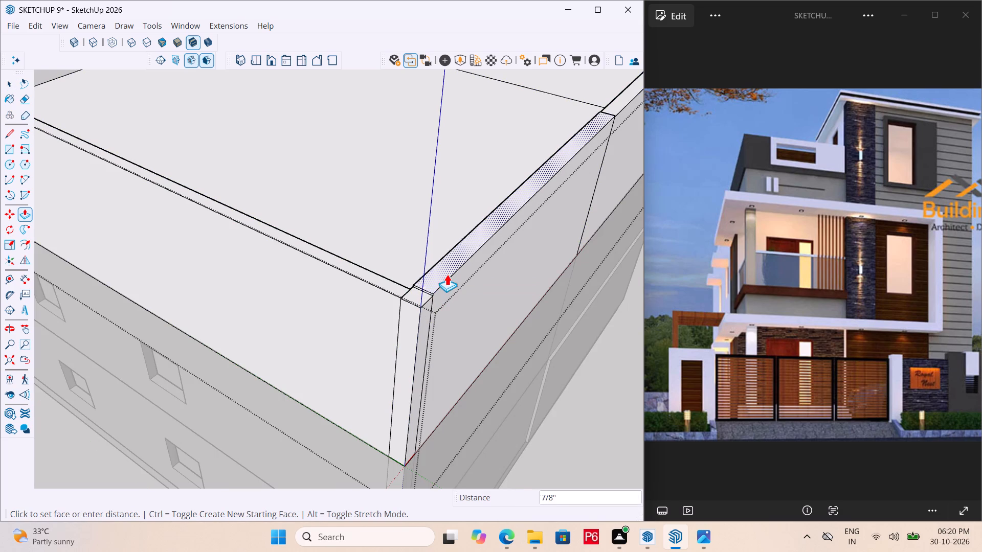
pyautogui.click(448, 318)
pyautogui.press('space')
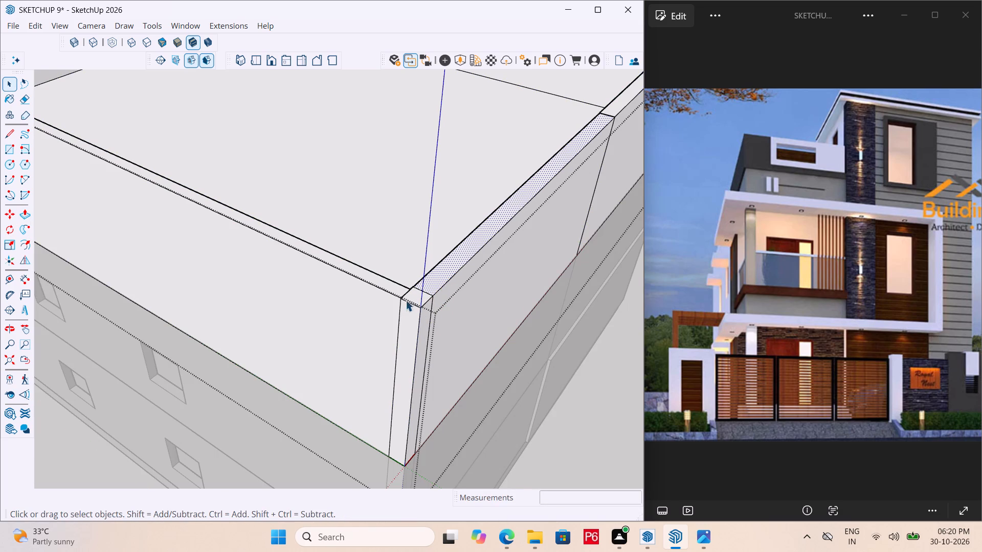
# Push the small square wall top at the top storey's front corner down 6'.
pyautogui.click(418, 300)
pyautogui.press('p')
pyautogui.click(419, 296)
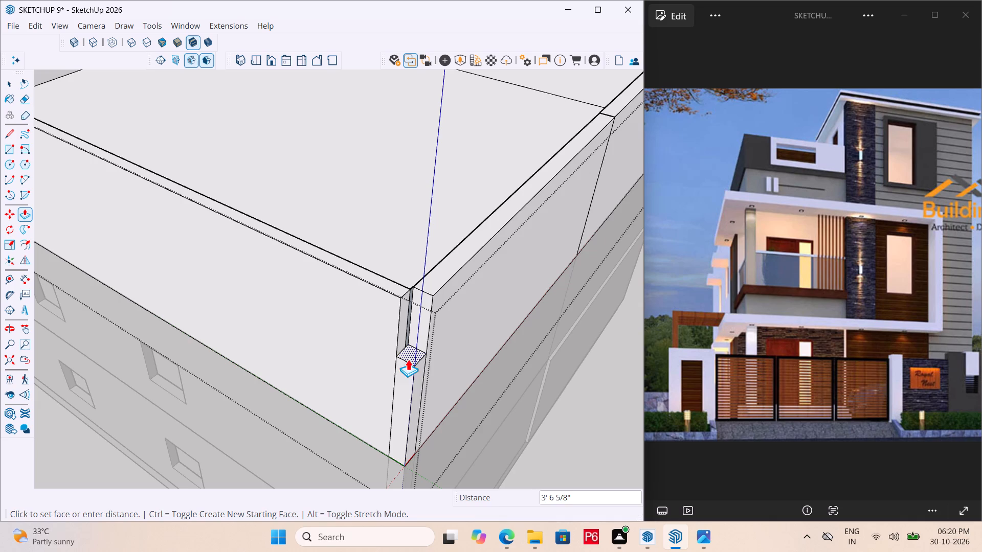
pyautogui.moveTo(408, 382); pyautogui.dragTo(351, 319, button='middle')
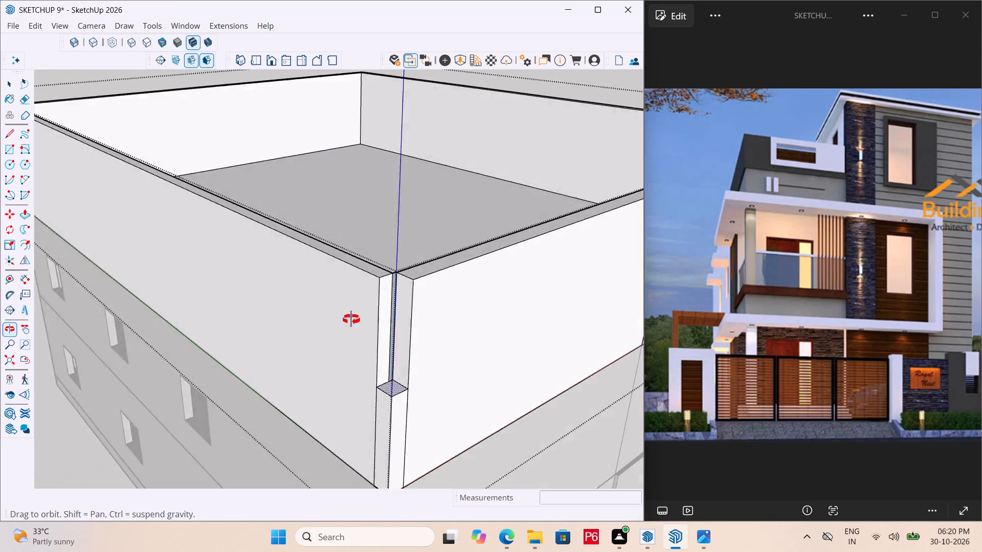
pyautogui.moveTo(351, 319); pyautogui.dragTo(673, 404, button='middle')
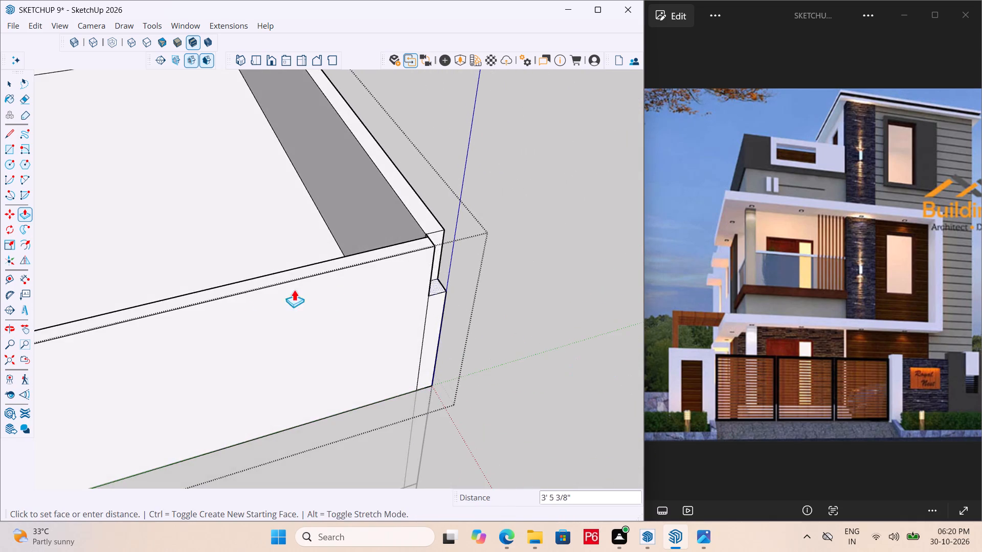
pyautogui.moveTo(257, 304); pyautogui.dragTo(12, 244, button='middle')
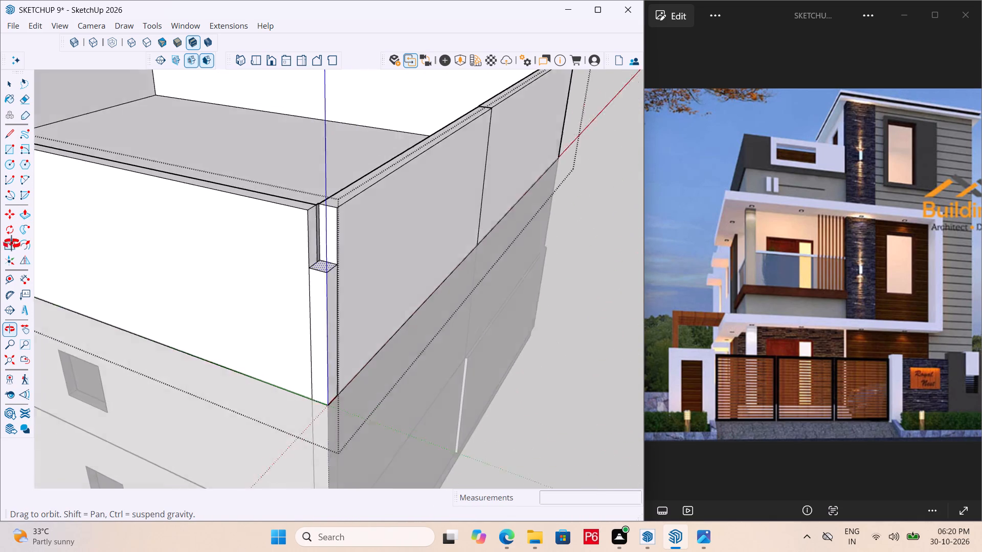
pyautogui.moveTo(12, 244); pyautogui.dragTo(8, 268, button='middle')
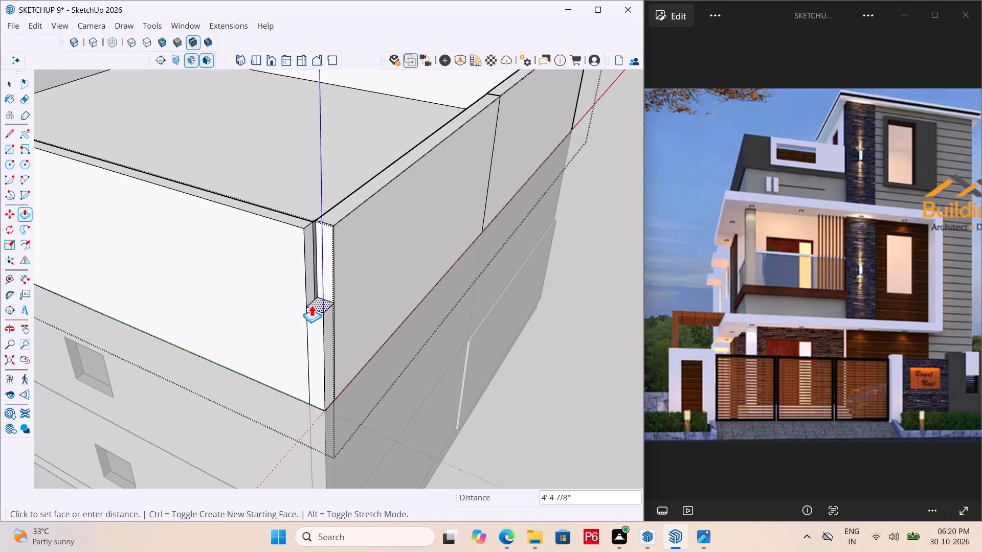
pyautogui.write("6'")
pyautogui.press('Return')
# Lower the front wall's divided section and the remaining wall tops of the top storey by the same 6'.
pyautogui.doubleClick(337, 212)
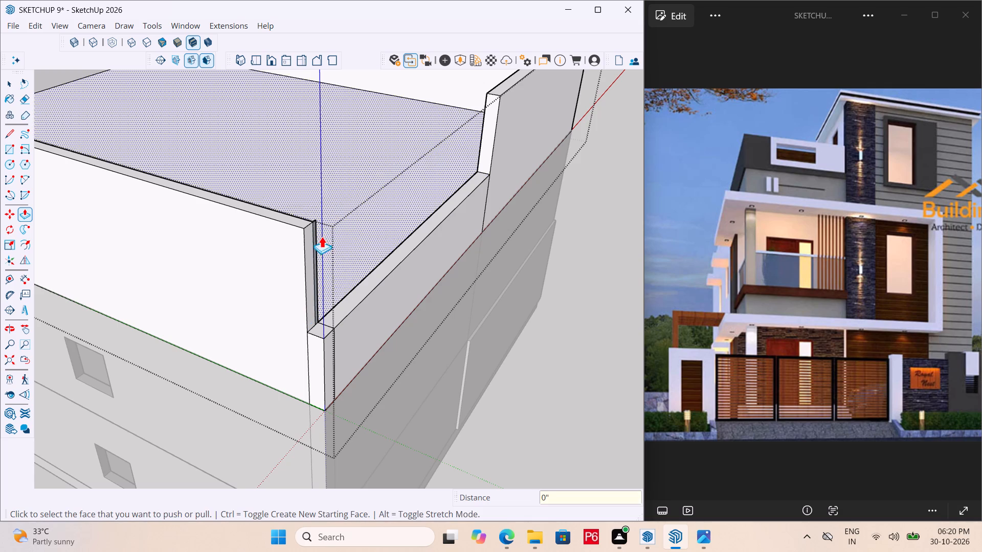
pyautogui.doubleClick(300, 221)
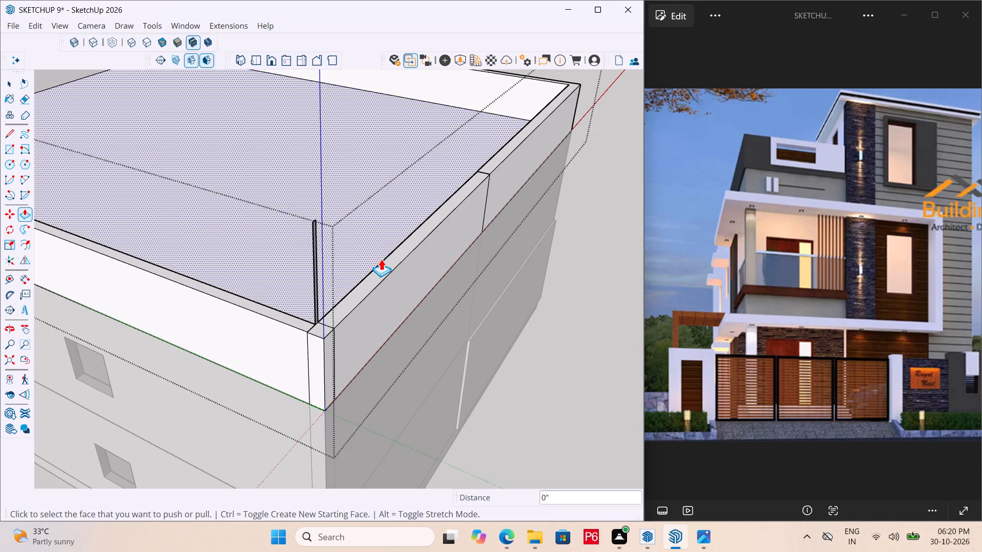
# Erase the leftover thin vertical strip standing at the top storey's inner front corner.
pyautogui.scroll(2, 289, 240)
pyautogui.moveTo(329, 282); pyautogui.dragTo(253, 256, button='middle')
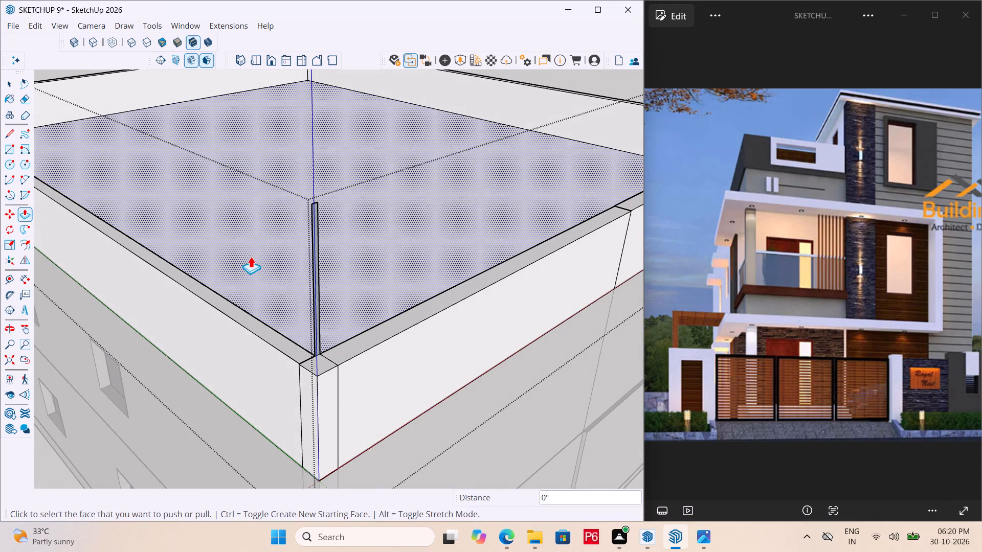
pyautogui.press('e')
pyautogui.moveTo(302, 242); pyautogui.dragTo(332, 241)
pyautogui.moveTo(332, 240); pyautogui.dragTo(327, 227)
pyautogui.click(319, 205)
pyautogui.scroll(-2, 254, 243)
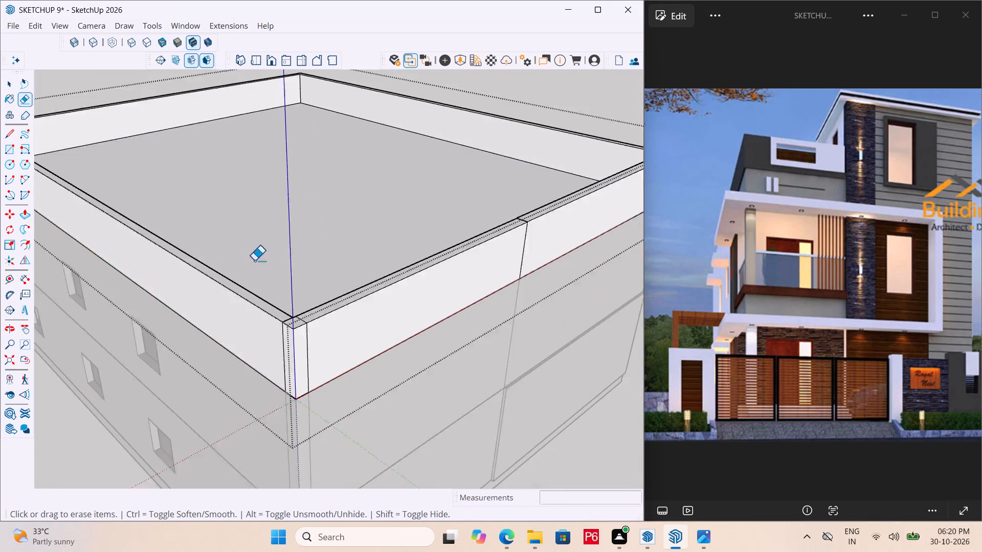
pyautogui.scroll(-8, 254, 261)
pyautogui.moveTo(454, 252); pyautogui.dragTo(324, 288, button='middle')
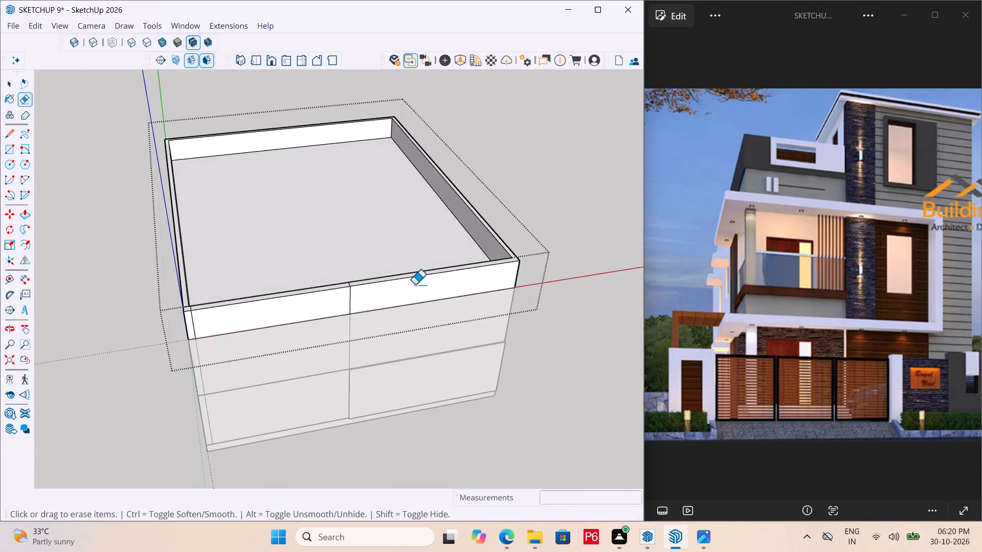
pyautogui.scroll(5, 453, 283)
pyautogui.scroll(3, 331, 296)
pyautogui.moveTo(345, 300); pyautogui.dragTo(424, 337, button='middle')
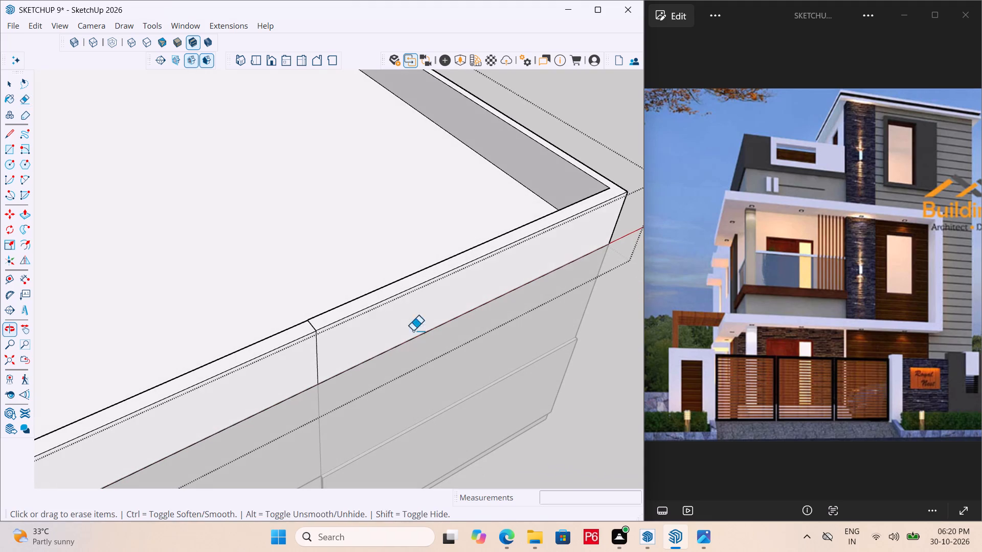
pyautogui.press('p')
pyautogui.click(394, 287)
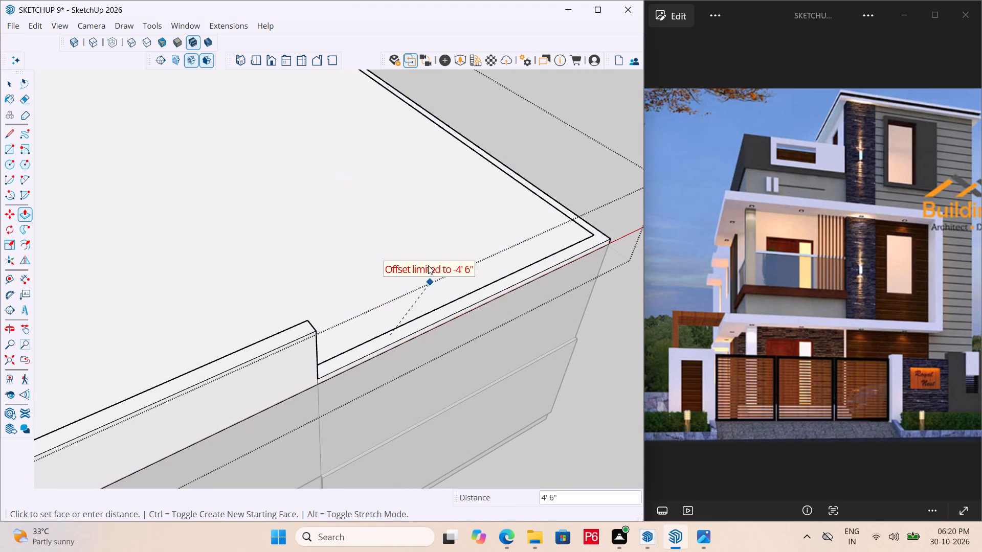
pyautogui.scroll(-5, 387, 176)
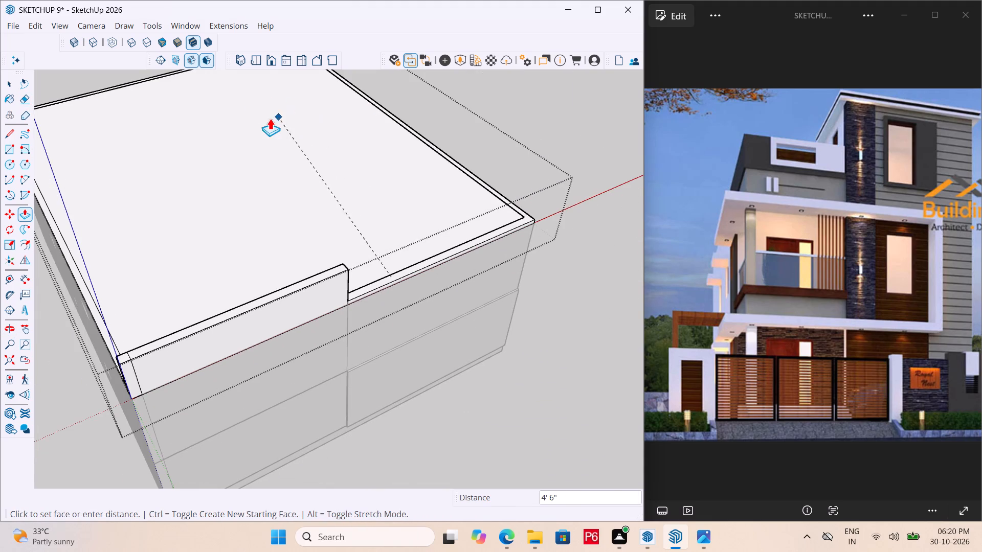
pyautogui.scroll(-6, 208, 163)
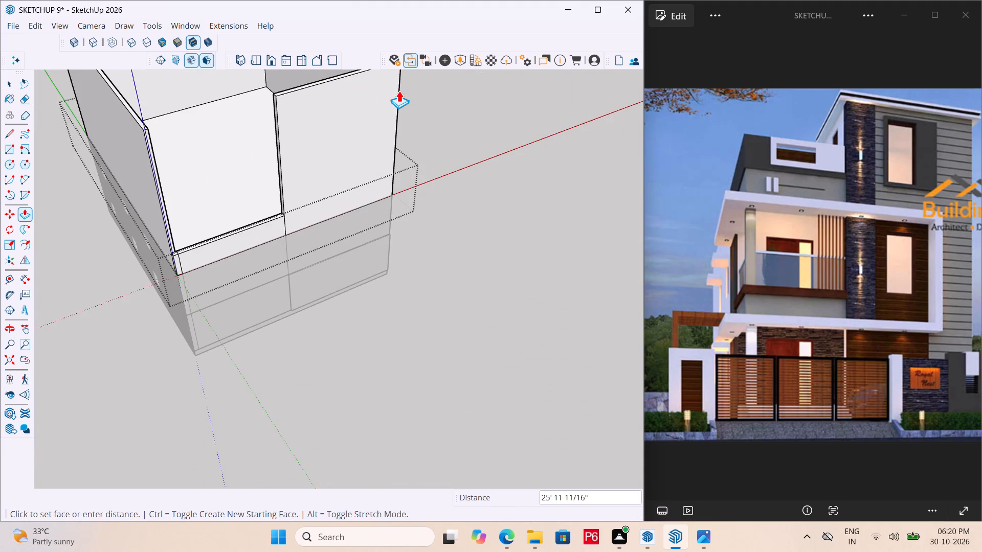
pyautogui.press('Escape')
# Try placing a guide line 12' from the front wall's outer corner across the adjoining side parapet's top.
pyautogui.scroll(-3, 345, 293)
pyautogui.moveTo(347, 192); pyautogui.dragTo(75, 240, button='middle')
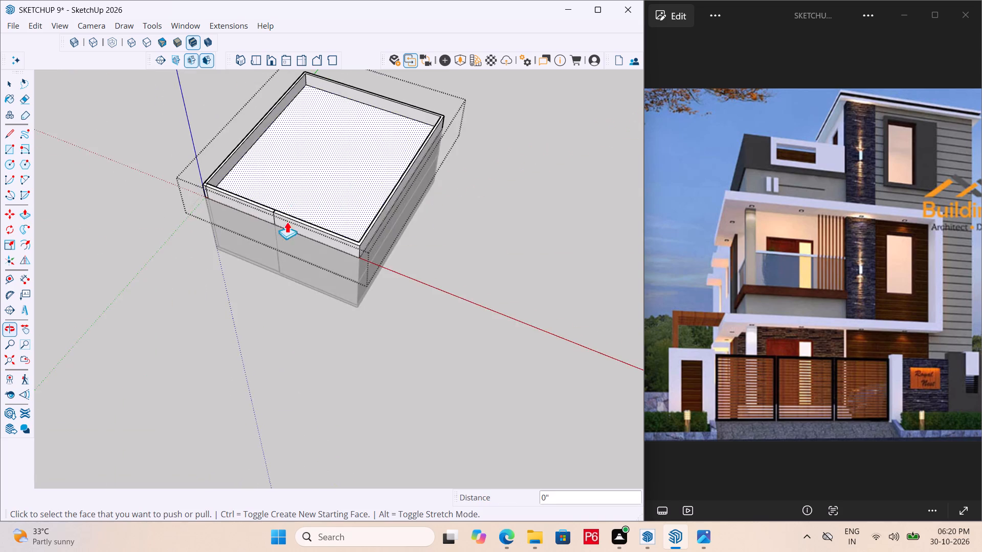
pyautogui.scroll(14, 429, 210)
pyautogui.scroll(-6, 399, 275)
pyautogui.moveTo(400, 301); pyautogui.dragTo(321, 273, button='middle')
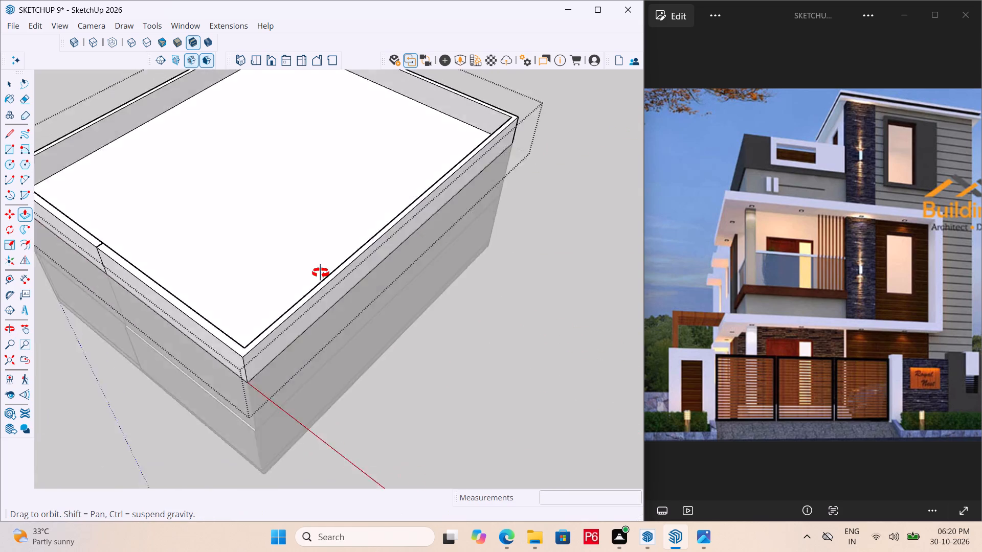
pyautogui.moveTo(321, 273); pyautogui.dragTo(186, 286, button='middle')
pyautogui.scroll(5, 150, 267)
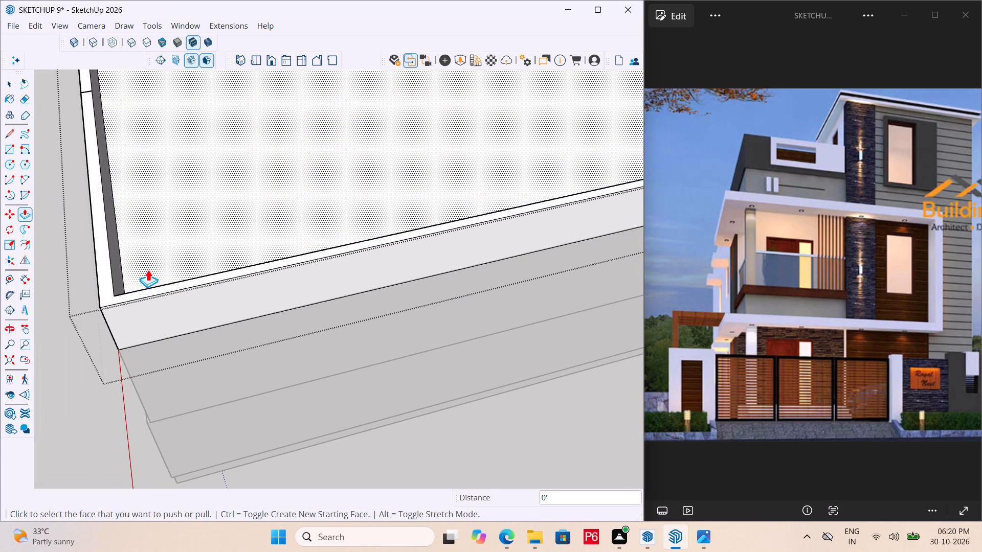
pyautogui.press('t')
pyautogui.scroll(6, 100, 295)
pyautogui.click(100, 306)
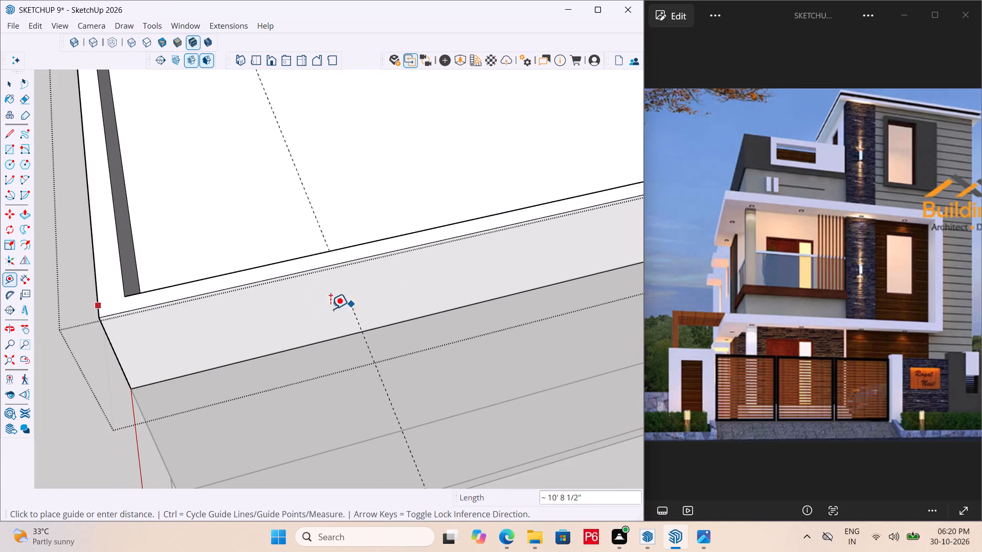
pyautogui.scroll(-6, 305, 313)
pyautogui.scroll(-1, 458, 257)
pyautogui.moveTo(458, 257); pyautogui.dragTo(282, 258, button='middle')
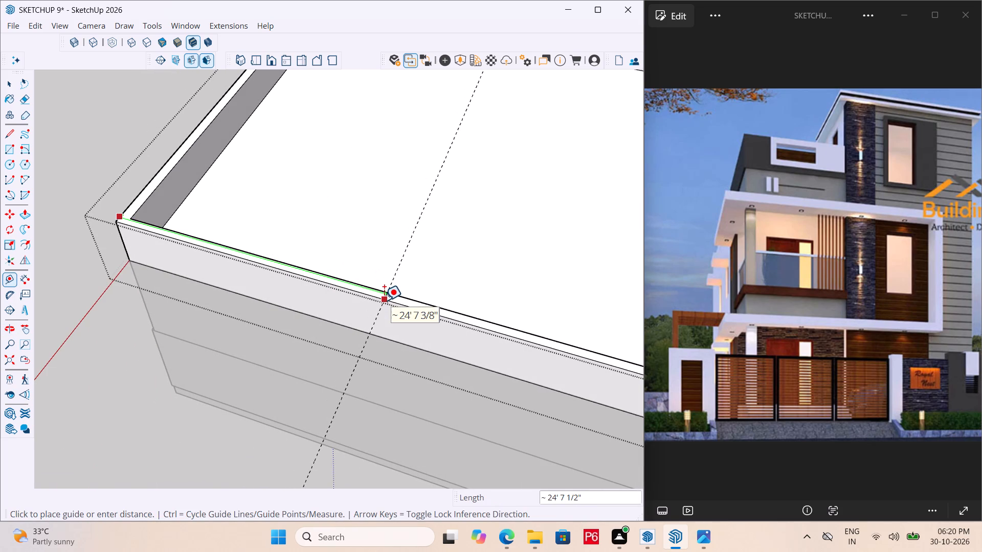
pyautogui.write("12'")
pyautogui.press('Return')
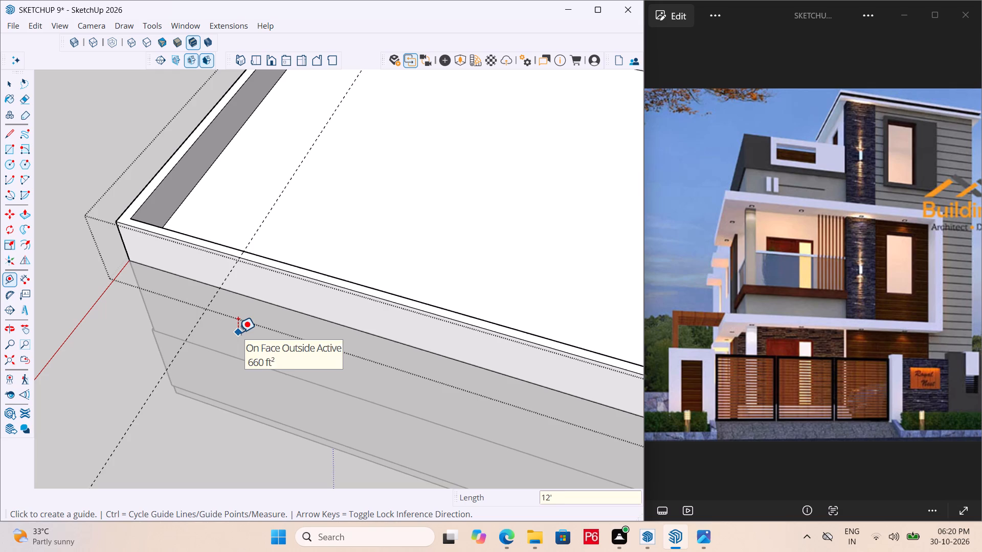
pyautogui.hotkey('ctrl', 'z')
# Place a guide line 20' from the front wall's outer corner across the adjoining side parapet's top.
pyautogui.scroll(4, 156, 214)
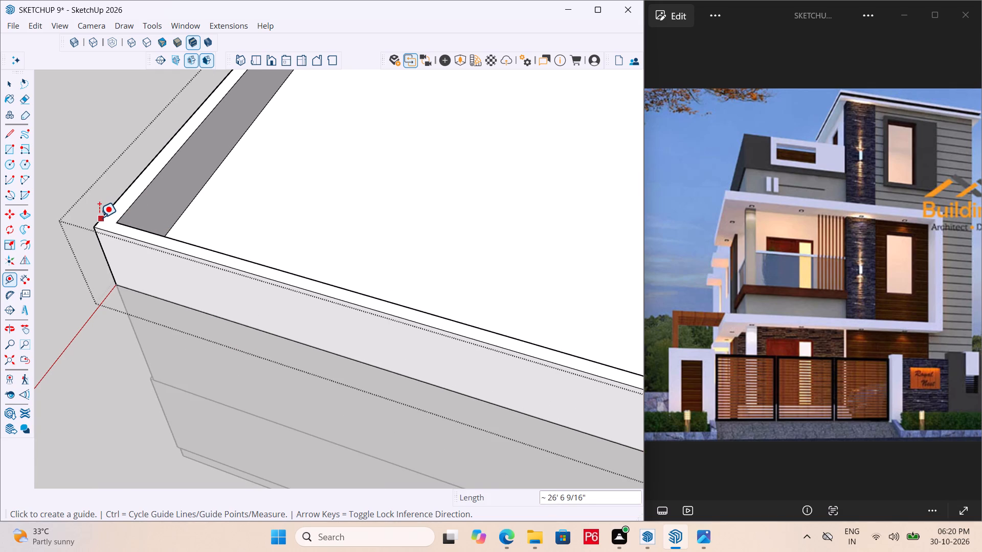
pyautogui.click(99, 218)
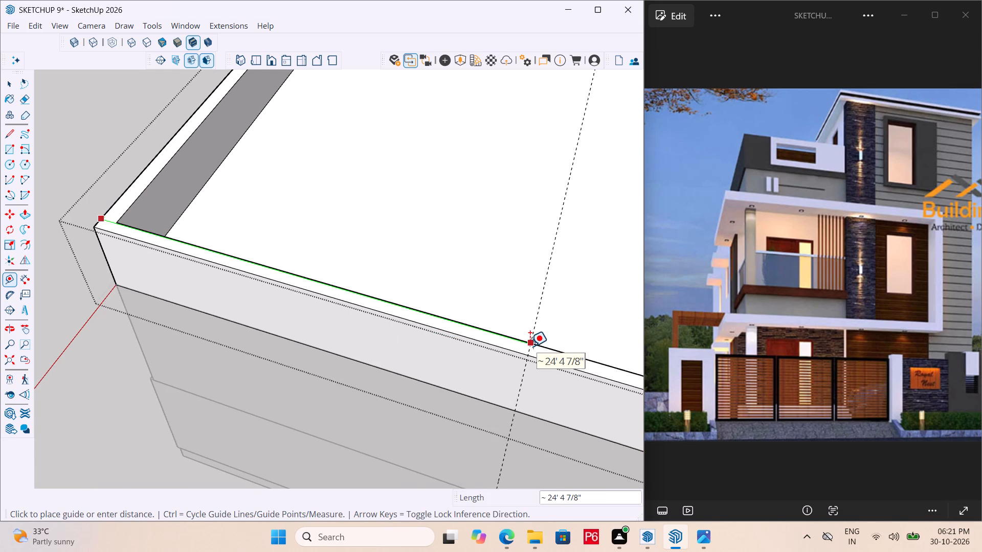
pyautogui.write("20'")
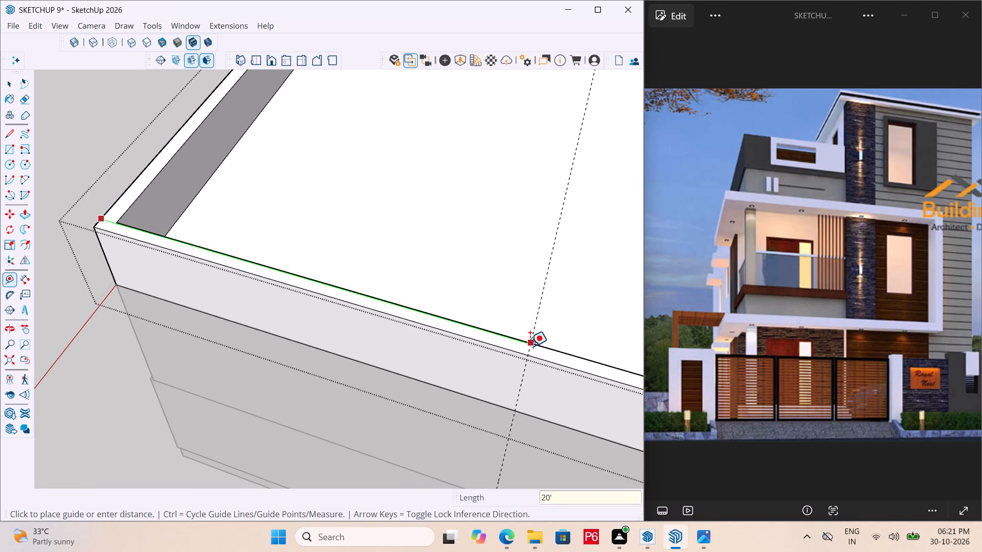
pyautogui.press('Return')
# Draw a 9" line along the guide across the side parapet's top face to divide it.
pyautogui.scroll(-5, 180, 369)
pyautogui.moveTo(122, 401); pyautogui.dragTo(431, 387, button='middle')
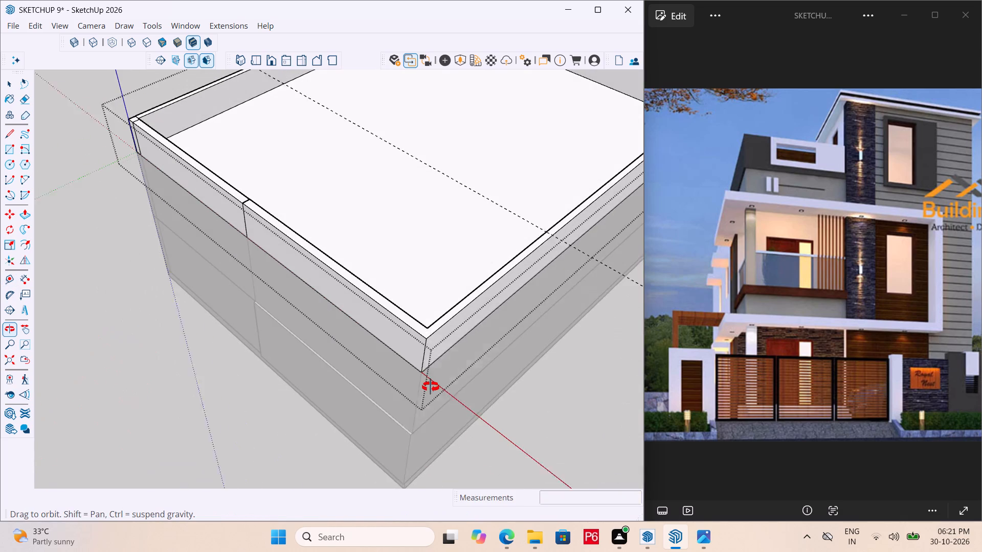
pyautogui.moveTo(431, 387); pyautogui.dragTo(432, 387, button='middle')
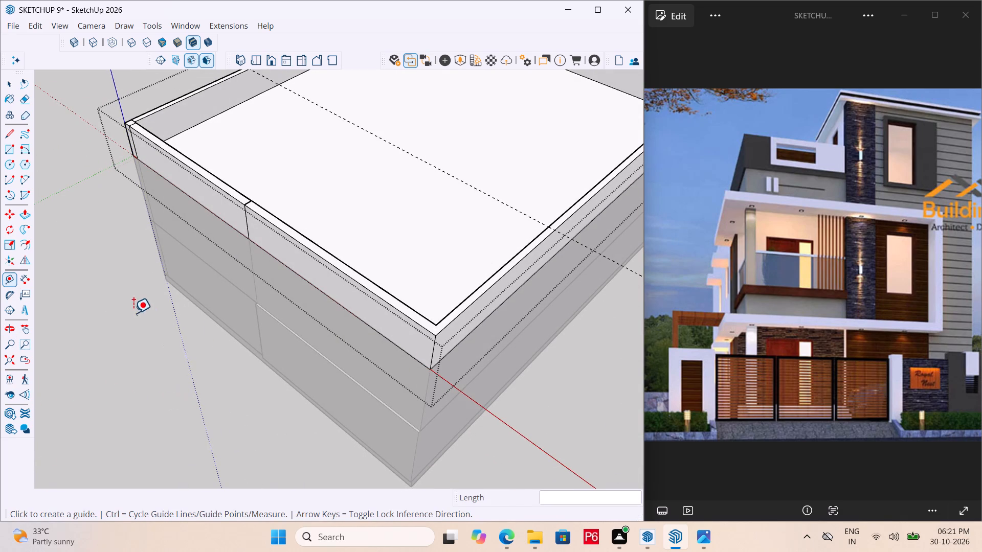
pyautogui.scroll(4, 238, 188)
pyautogui.scroll(-3, 214, 223)
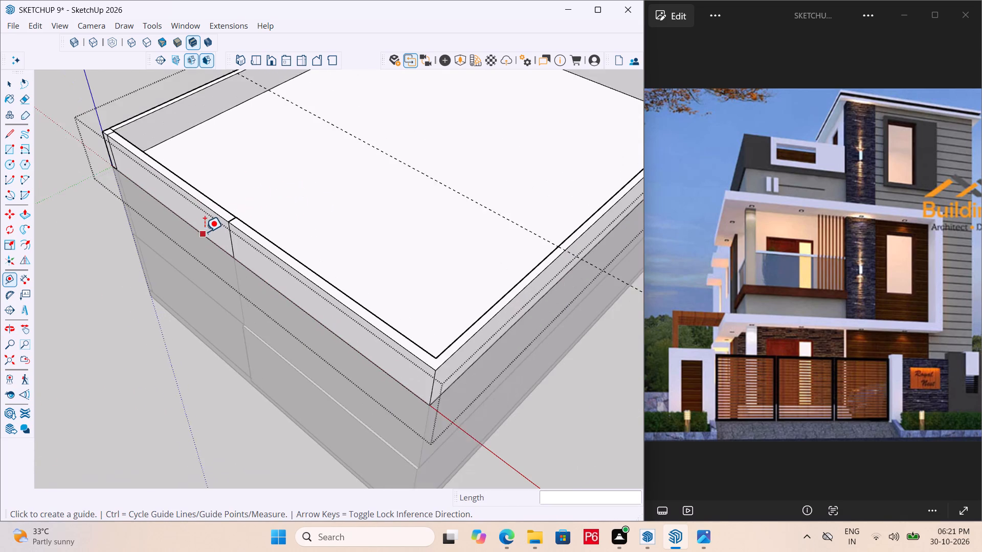
pyautogui.scroll(-2, 205, 232)
pyautogui.scroll(9, 550, 240)
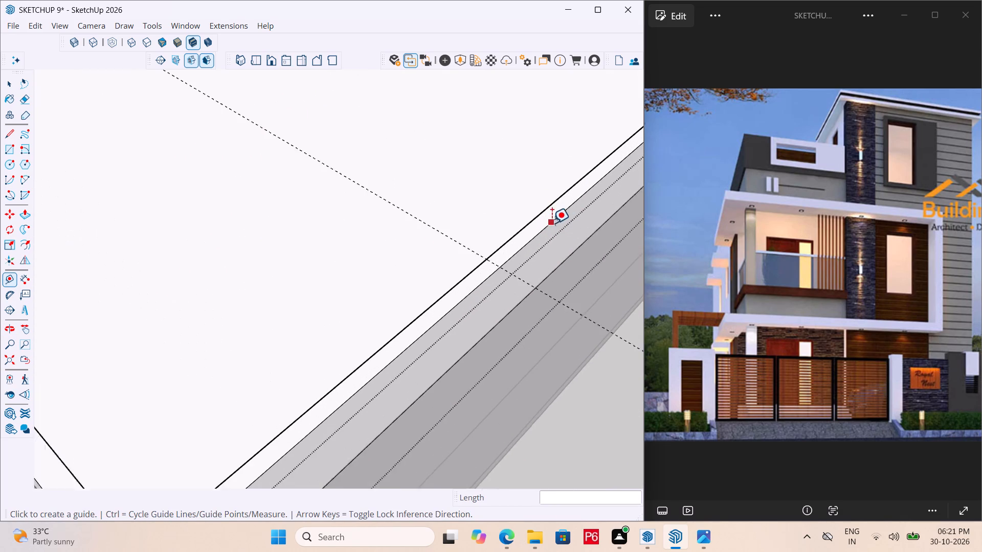
pyautogui.scroll(1, 552, 223)
pyautogui.press('l')
pyautogui.click(471, 266)
pyautogui.click(487, 278)
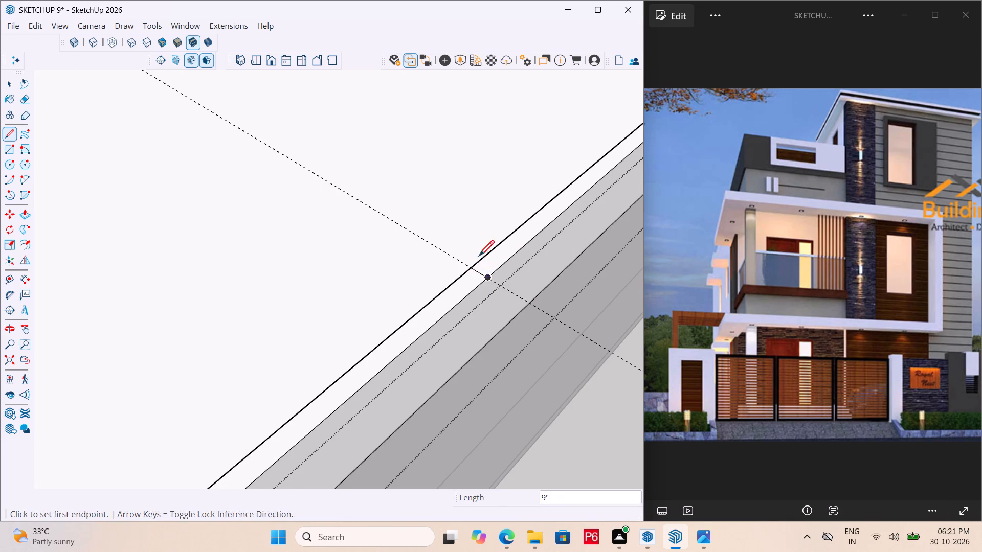
pyautogui.press('space')
# Erase the guide line and save the model.
pyautogui.scroll(-3, 465, 238)
pyautogui.press('r')
pyautogui.press('e')
pyautogui.moveTo(404, 190); pyautogui.dragTo(364, 216)
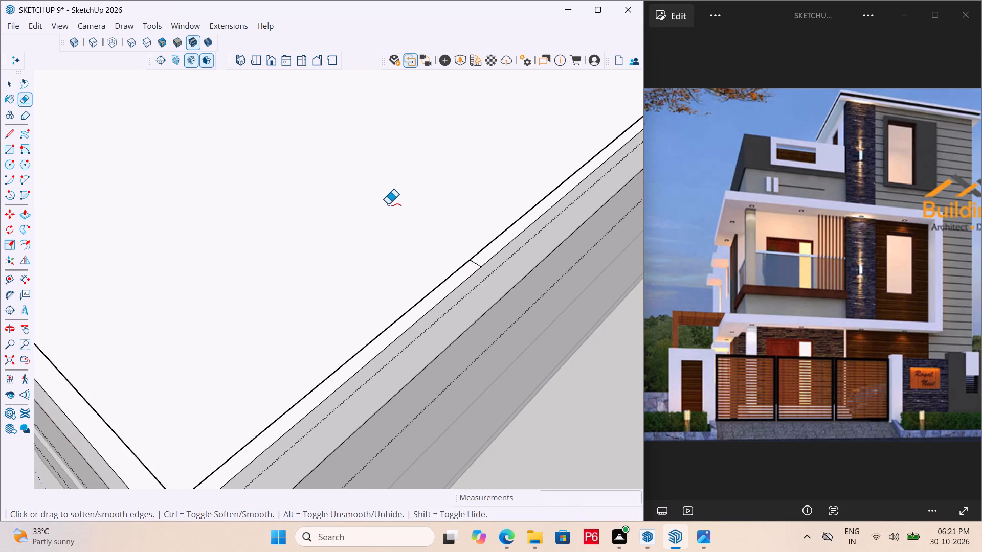
pyautogui.hotkey('ctrl', 's')
pyautogui.hotkey('ctrl', 's')
pyautogui.hotkey('ctrl', 's')
# Raise the L-shaped wall top spanning the front wall's divided section and the 20' side section by 6'.
pyautogui.press('p')
pyautogui.click(424, 307)
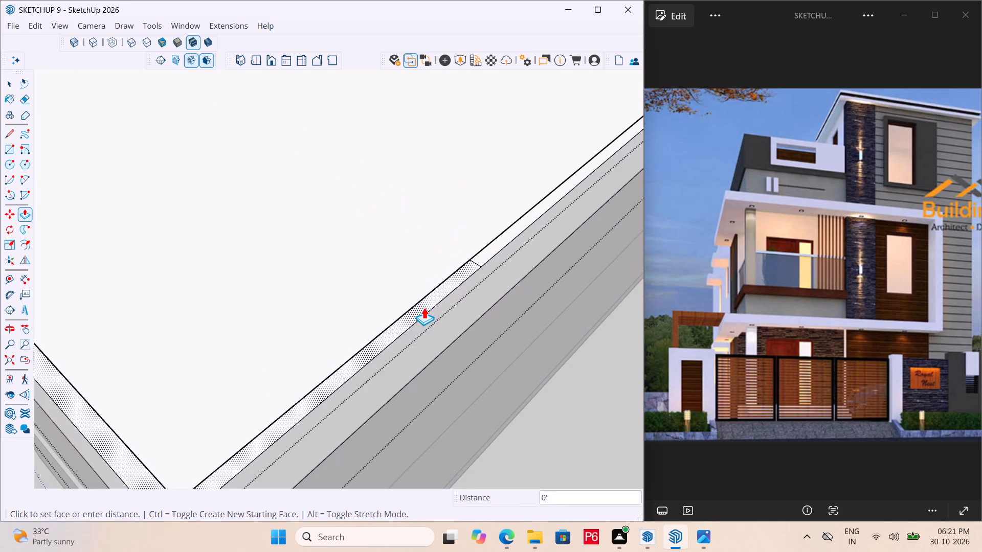
pyautogui.scroll(-6, 341, 189)
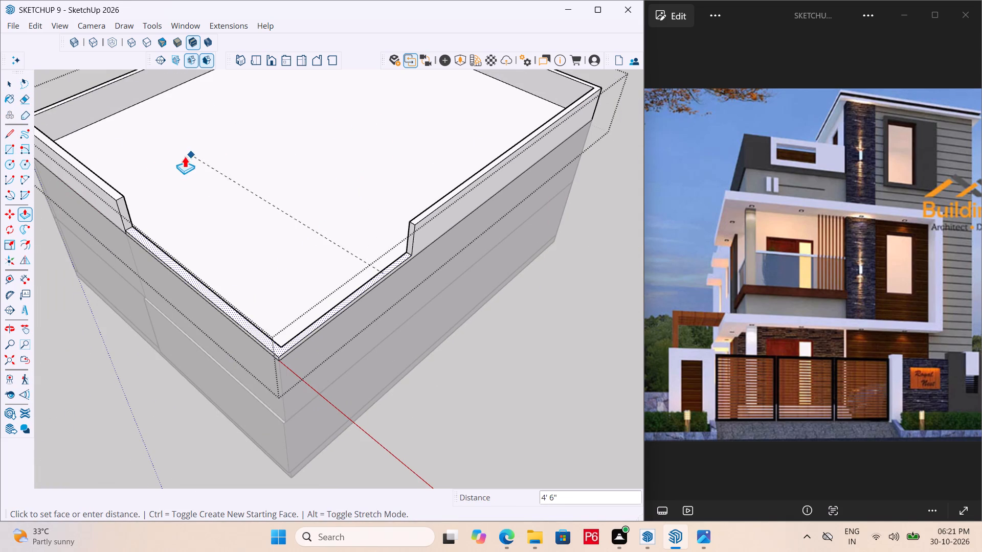
pyautogui.scroll(-5, 280, 276)
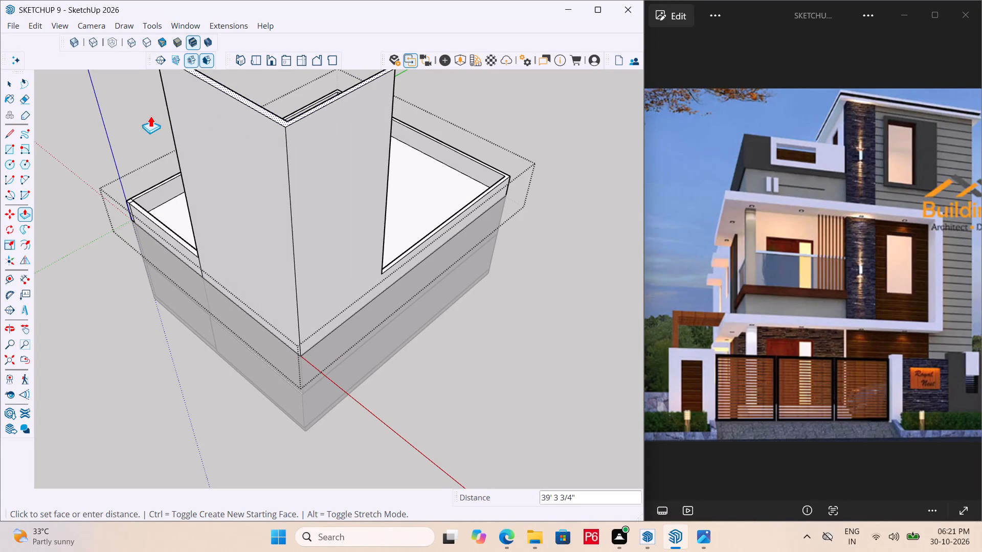
pyautogui.write("6'")
pyautogui.press('Return')
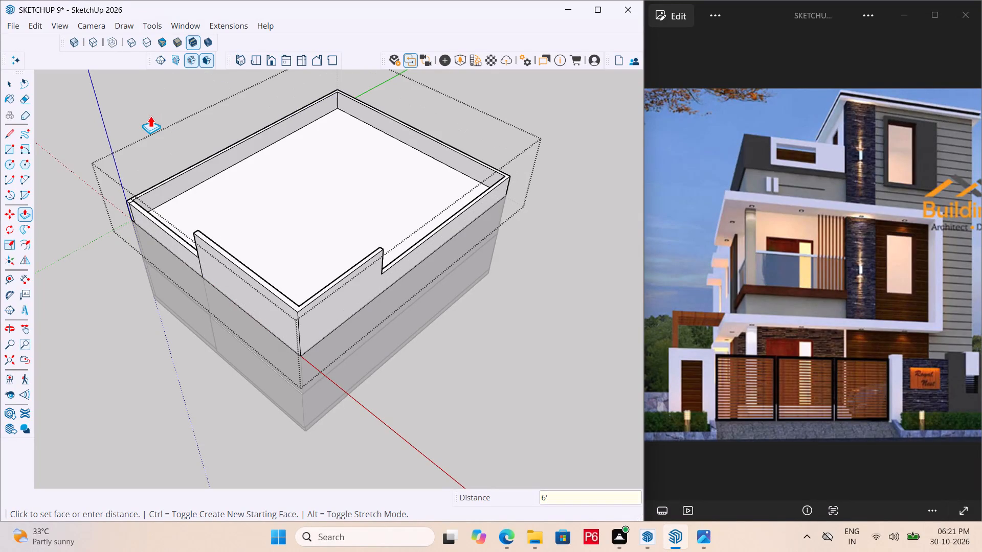
# Save the model with the raised corner walls.
pyautogui.moveTo(176, 247); pyautogui.dragTo(410, 100, button='middle')
pyautogui.hotkey('ctrl', 's')
pyautogui.hotkey('ctrl', 's')
pyautogui.hotkey('ctrl', 's')
pyautogui.hotkey('ctrl', 's')
pyautogui.keyDown('ctrl'); pyautogui.scroll(2, 343, 208); pyautogui.keyUp('ctrl')
pyautogui.hotkey('ctrl', 's')
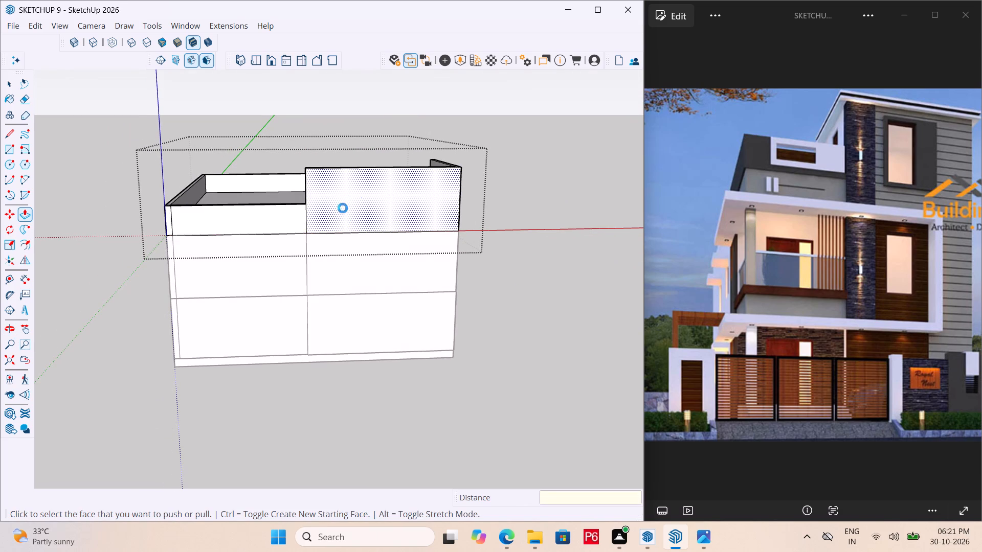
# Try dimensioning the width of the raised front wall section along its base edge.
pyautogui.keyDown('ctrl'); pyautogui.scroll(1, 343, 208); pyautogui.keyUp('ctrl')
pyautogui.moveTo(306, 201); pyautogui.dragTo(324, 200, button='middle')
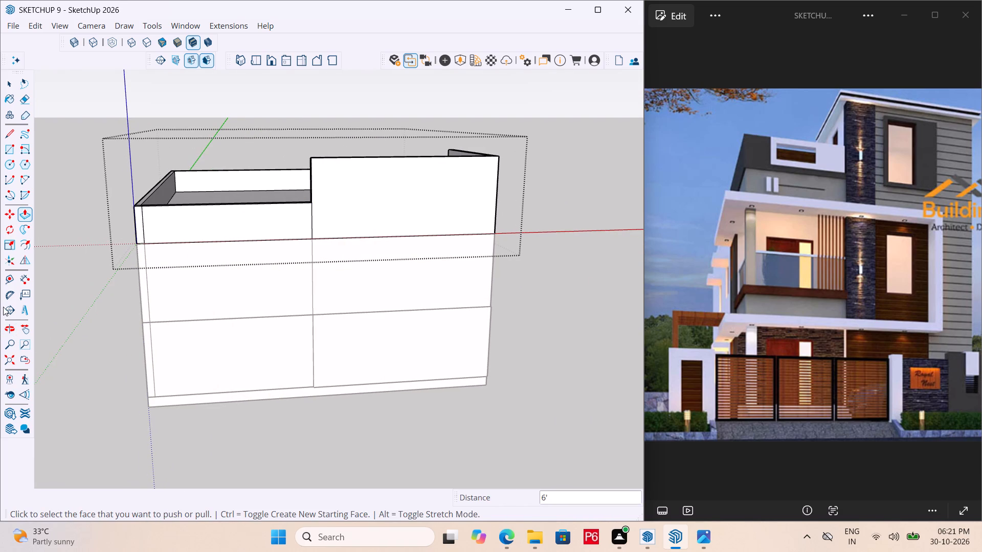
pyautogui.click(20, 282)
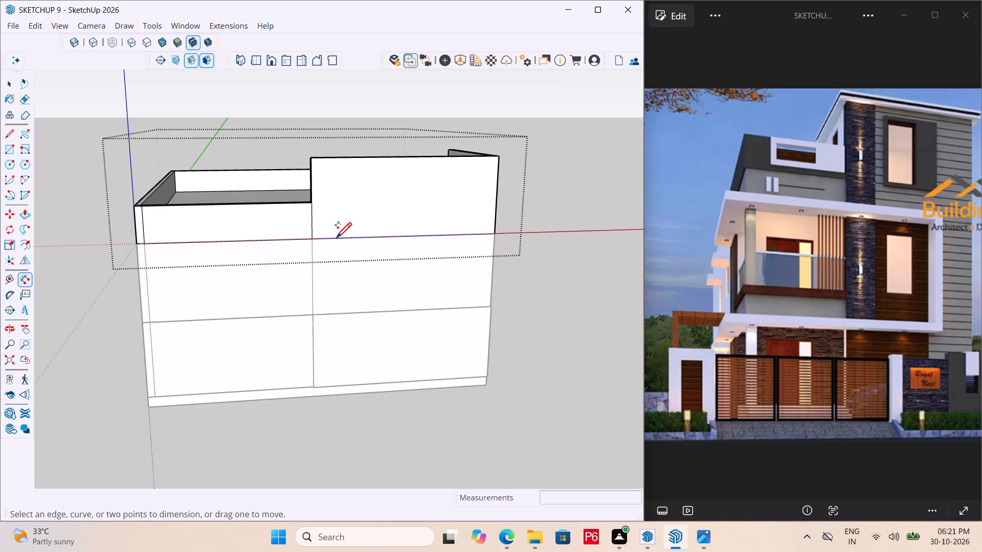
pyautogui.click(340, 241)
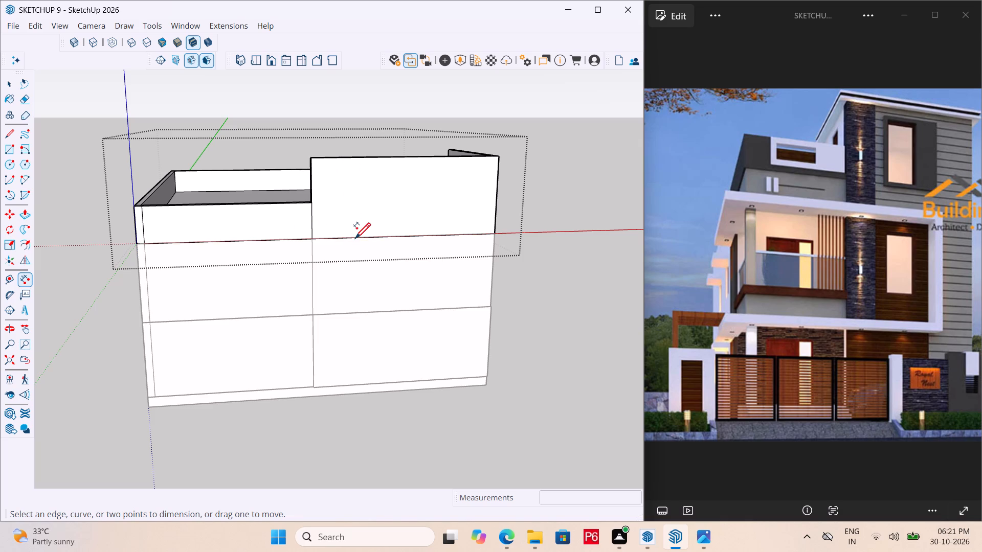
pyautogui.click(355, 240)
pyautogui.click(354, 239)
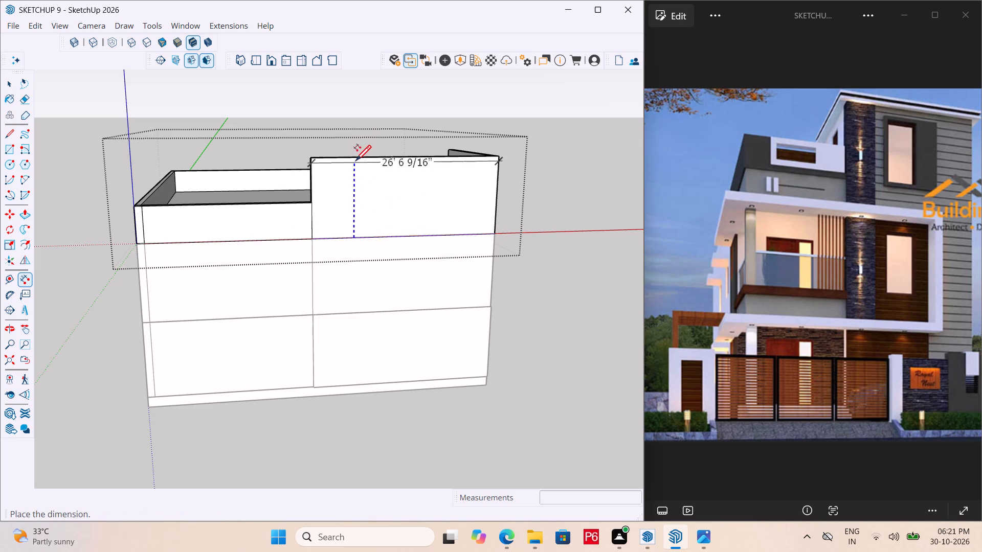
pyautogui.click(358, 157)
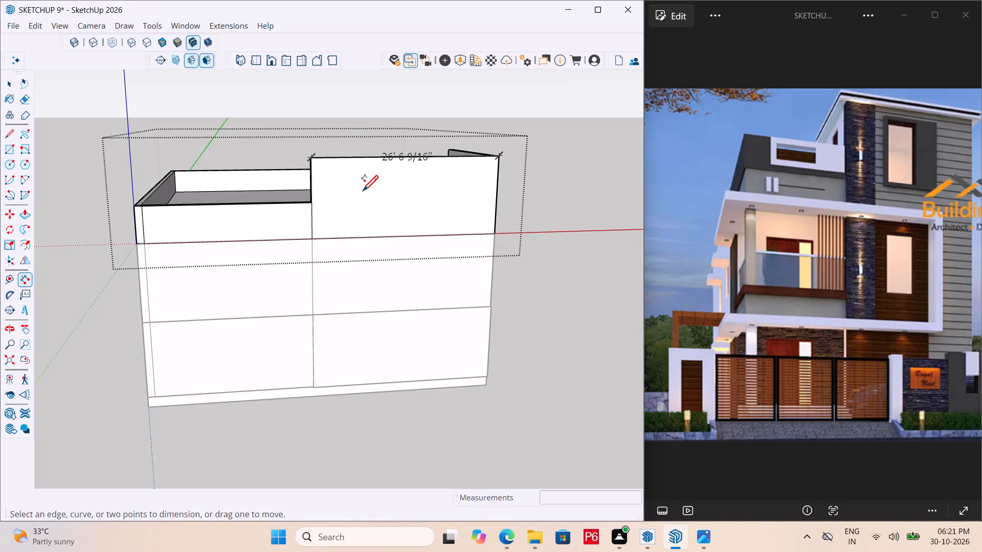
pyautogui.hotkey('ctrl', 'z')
# Check the raised front wall section's height from its base to its top using a linear dimension.
pyautogui.scroll(5, 459, 233)
pyautogui.scroll(4, 97, 255)
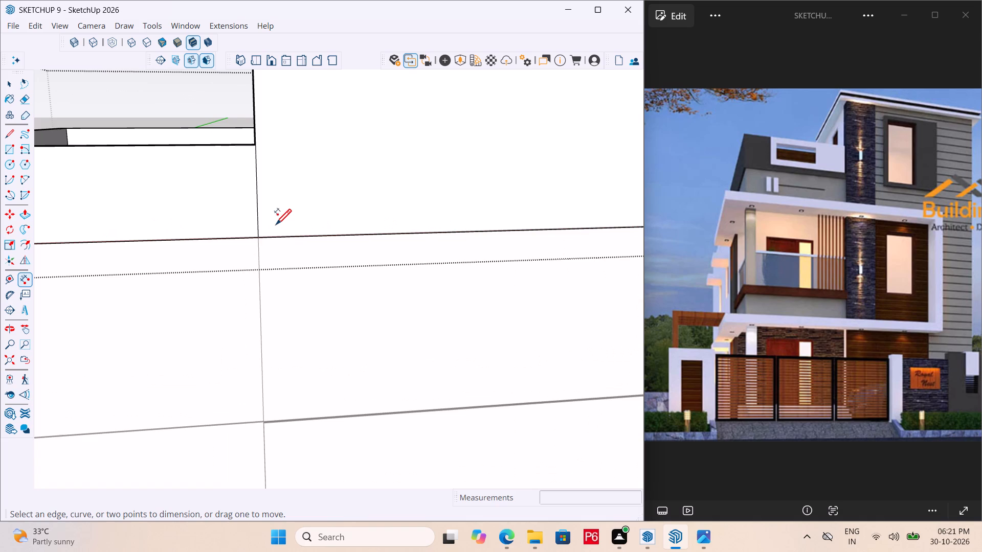
pyautogui.moveTo(256, 238); pyautogui.dragTo(260, 231)
pyautogui.scroll(-4, 338, 275)
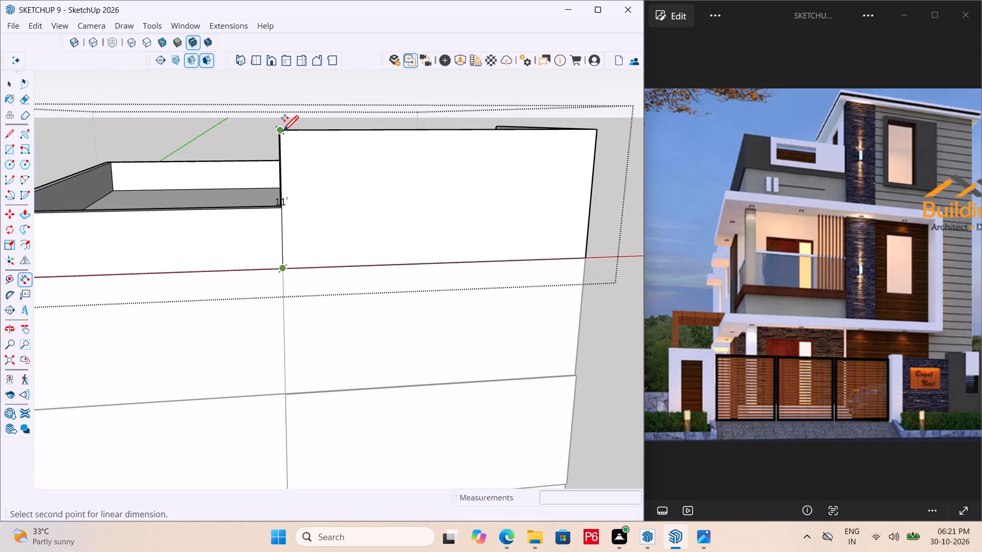
pyautogui.press('Escape')
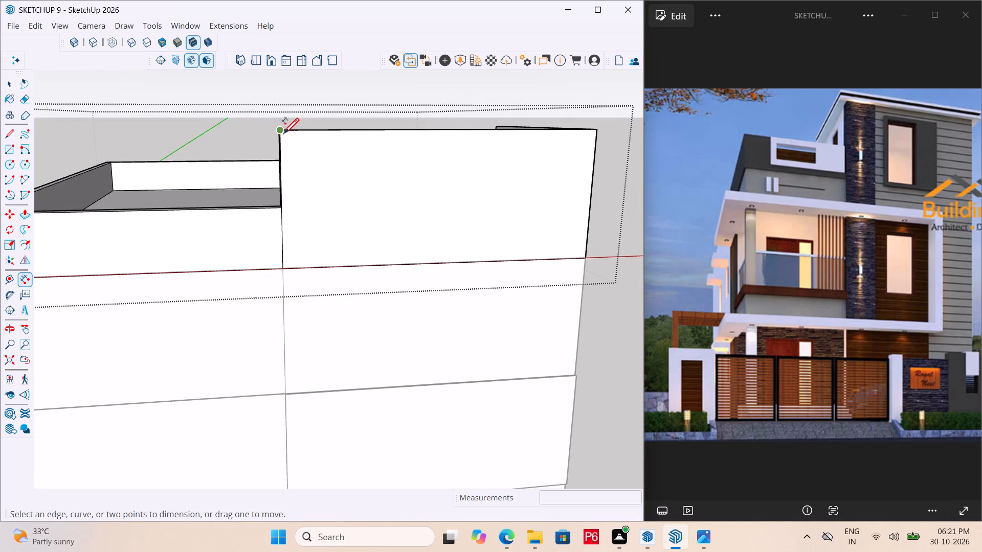
# Save the model.
pyautogui.hotkey('ctrl', 's')
pyautogui.hotkey('ctrl', 's')
pyautogui.keyDown('ctrl'); pyautogui.scroll(-4, 148, 315); pyautogui.keyUp('ctrl')
pyautogui.hotkey('ctrl', 's')
pyautogui.hotkey('ctrl', 's')
pyautogui.hotkey('ctrl', 's')
pyautogui.keyDown('ctrl'); pyautogui.scroll(-5, 306, 325); pyautogui.keyUp('ctrl')
pyautogui.hotkey('ctrl', 's')
pyautogui.hotkey('ctrl', 's')
pyautogui.hotkey('ctrl', 's')
pyautogui.hotkey('ctrl', 's')
# Examine the lowered parapet and raised corner section from several sides of the house.
pyautogui.keyDown('ctrl'); pyautogui.moveTo(388, 313); pyautogui.dragTo(897, 356, button='middle'); pyautogui.keyUp('ctrl')
pyautogui.keyDown('ctrl'); pyautogui.scroll(-1, 388, 313); pyautogui.keyUp('ctrl')
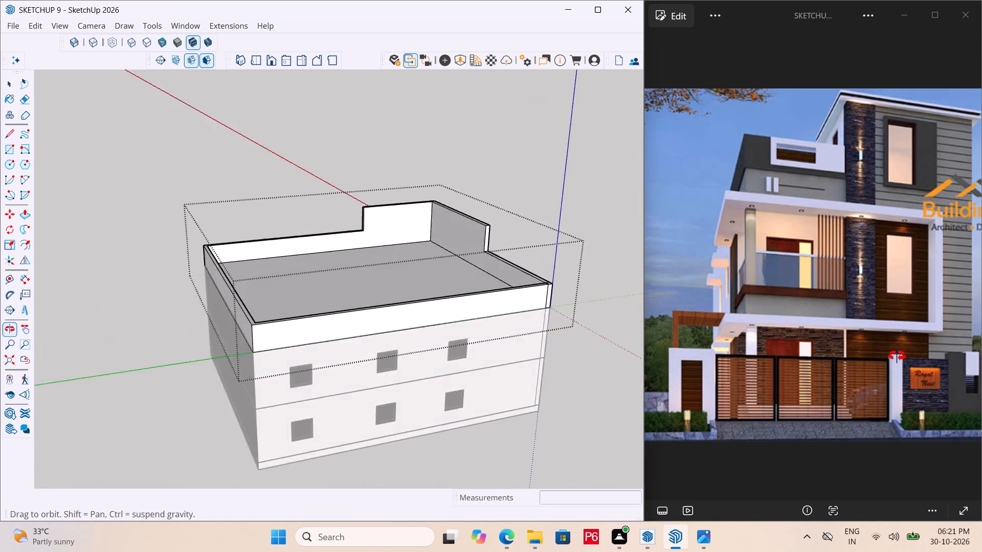
pyautogui.keyDown('ctrl'); pyautogui.moveTo(897, 356); pyautogui.dragTo(981, 366, button='middle'); pyautogui.keyUp('ctrl')
pyautogui.moveTo(929, 371); pyautogui.dragTo(364, 404, button='middle')
pyautogui.scroll(-3, 516, 339)
pyautogui.moveTo(562, 342); pyautogui.dragTo(554, 344, button='middle')
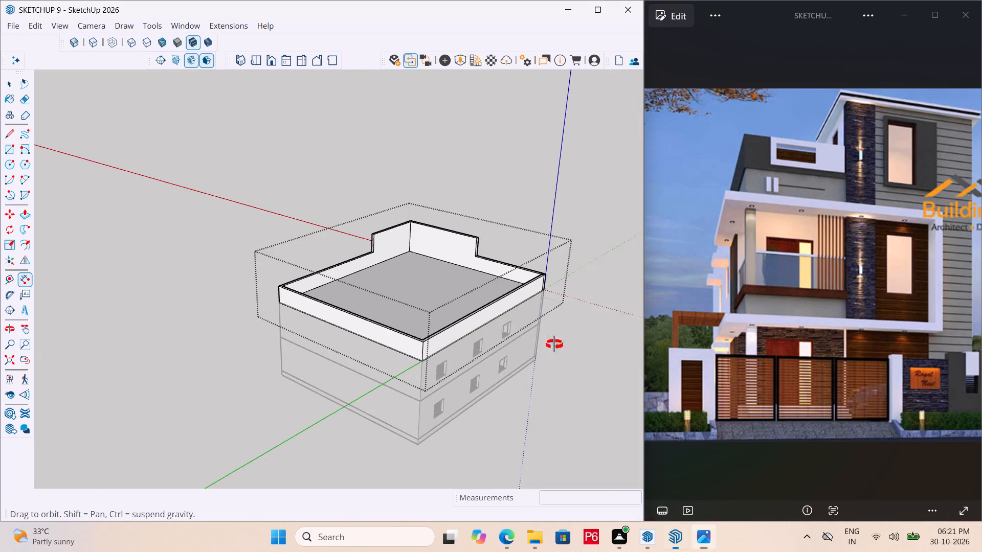
pyautogui.moveTo(554, 344); pyautogui.dragTo(167, 289, button='middle')
pyautogui.scroll(-3, 377, 276)
pyautogui.moveTo(405, 336); pyautogui.dragTo(276, 308, button='middle')
# Draw a line across the thickness of the low front parapet's top, near the outer corner, to divide it.
pyautogui.scroll(4, 276, 308)
pyautogui.scroll(1, 342, 304)
pyautogui.moveTo(342, 304); pyautogui.dragTo(273, 325, button='middle')
pyautogui.scroll(8, 274, 321)
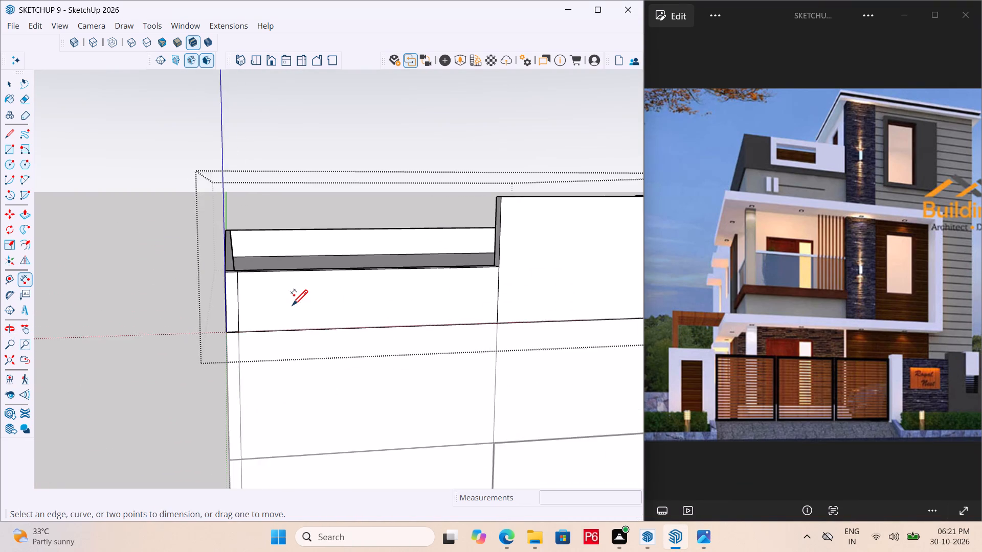
pyautogui.scroll(1, 292, 307)
pyautogui.moveTo(295, 309); pyautogui.dragTo(394, 352, button='middle')
pyautogui.press('space')
pyautogui.scroll(4, 356, 265)
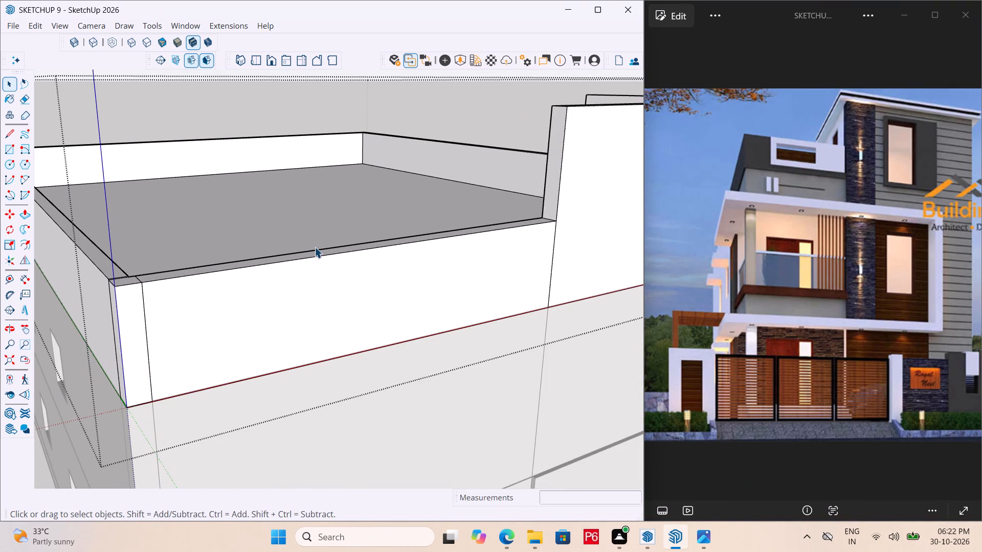
pyautogui.moveTo(262, 273); pyautogui.dragTo(318, 397, button='middle')
pyautogui.scroll(2, 186, 277)
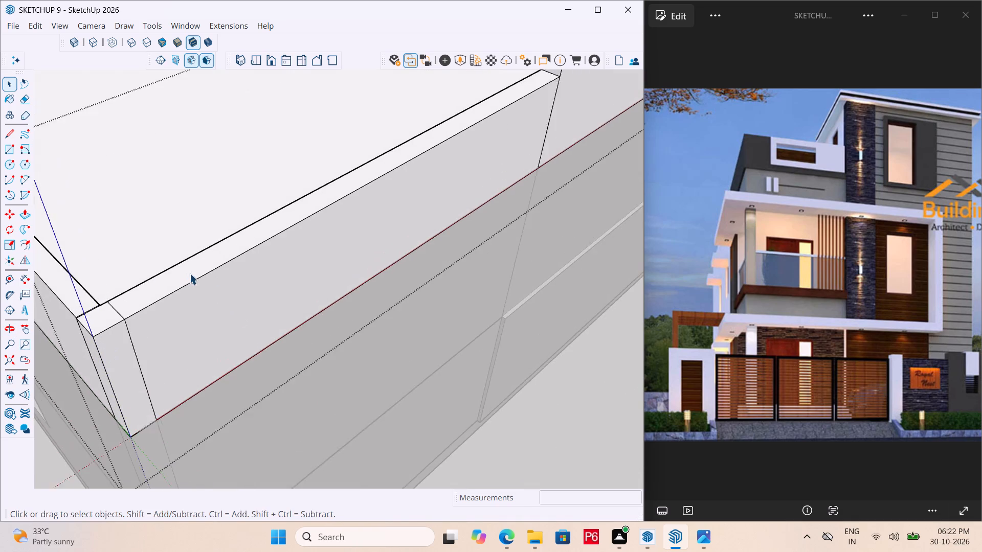
pyautogui.scroll(3, 190, 273)
pyautogui.press('l')
pyautogui.press('space')
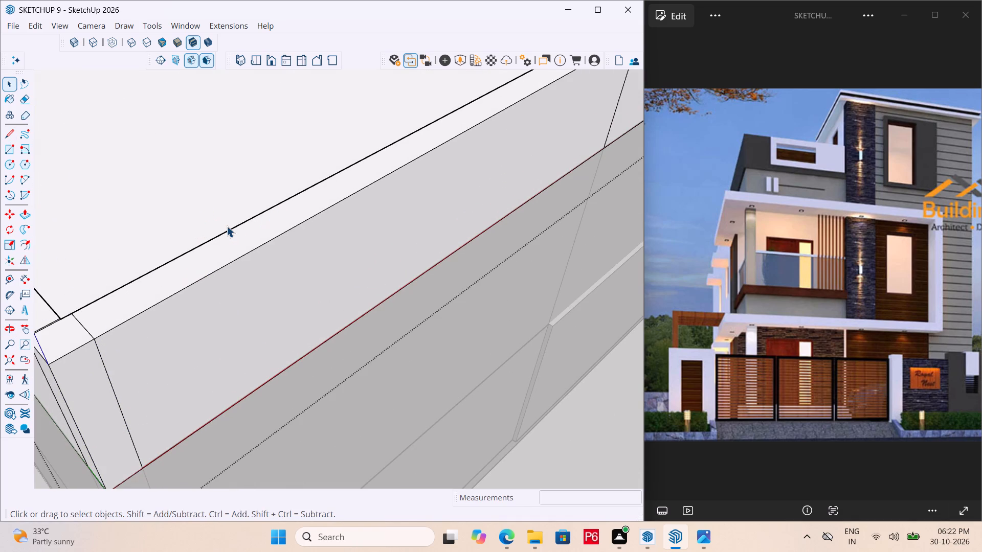
pyautogui.press('l')
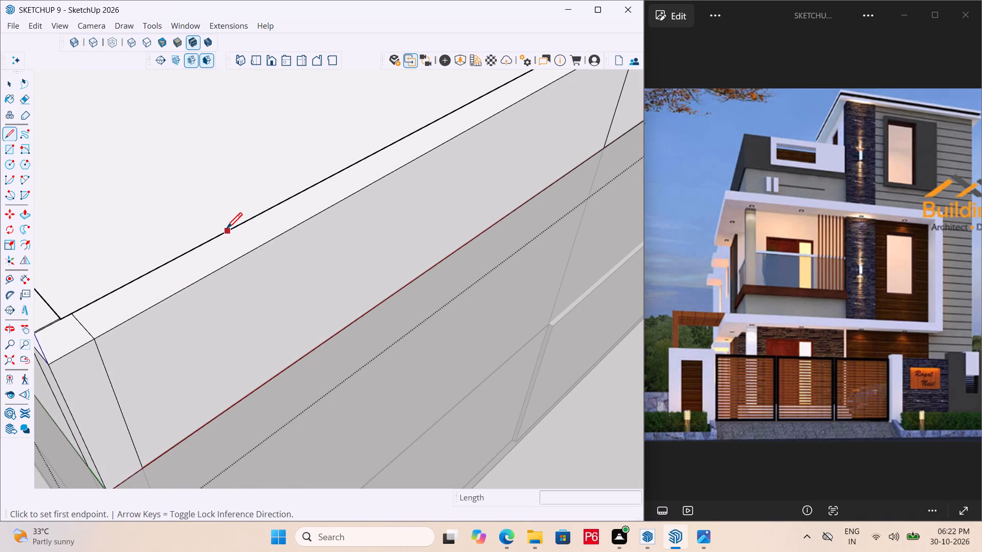
pyautogui.moveTo(224, 231); pyautogui.dragTo(239, 237)
pyautogui.click(245, 256)
pyautogui.press('space')
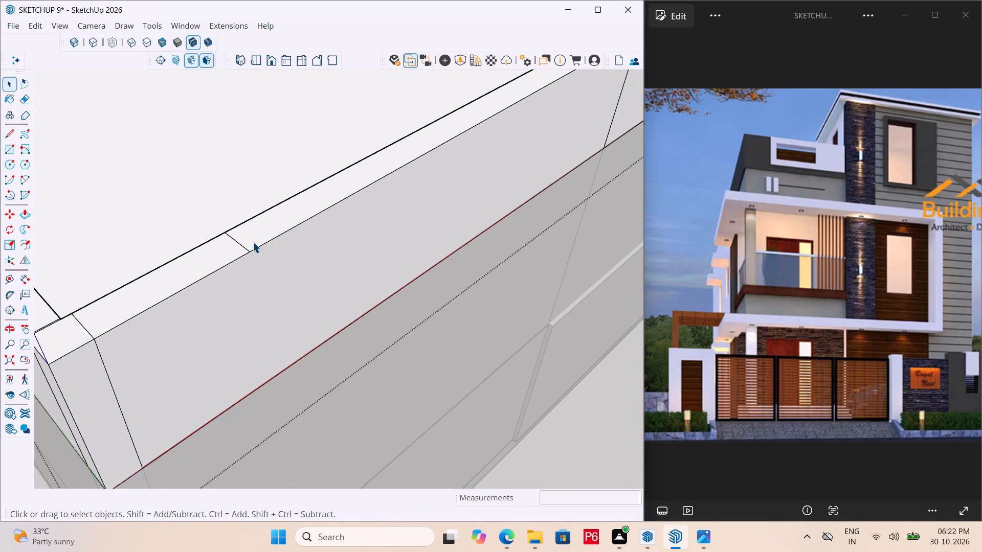
# Push the divided front parapet top between the corner piece and the raised wall down 2' 8" and save the model.
pyautogui.click(254, 241)
pyautogui.press('p')
pyautogui.click(254, 240)
pyautogui.moveTo(254, 314); pyautogui.dragTo(249, 309, button='middle')
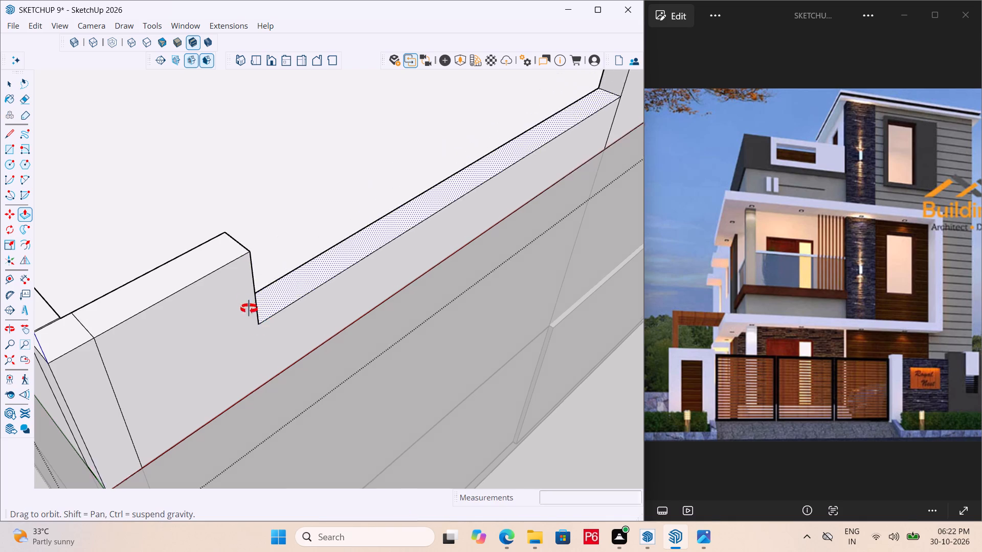
pyautogui.moveTo(249, 309); pyautogui.dragTo(247, 223, button='middle')
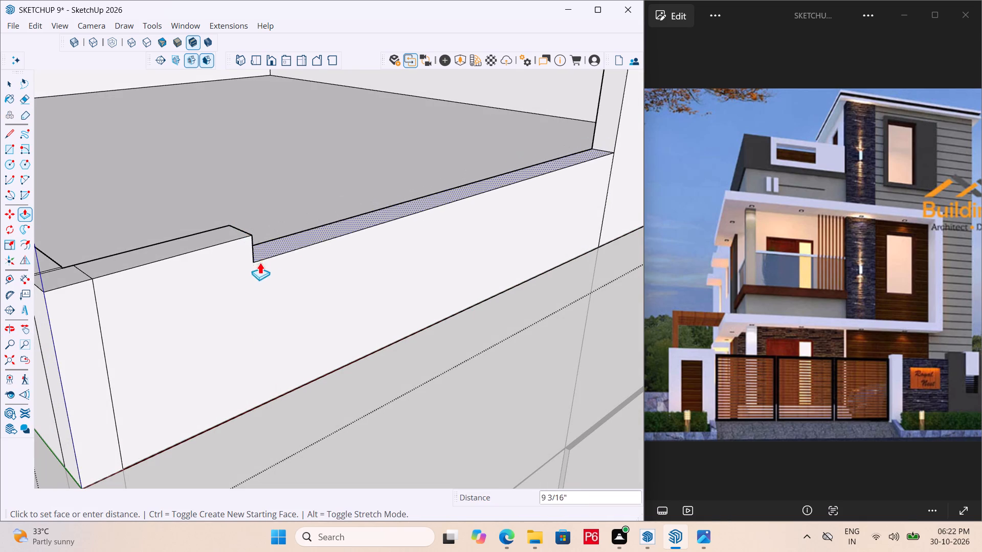
pyautogui.click(263, 324)
pyautogui.hotkey('ctrl', 's')
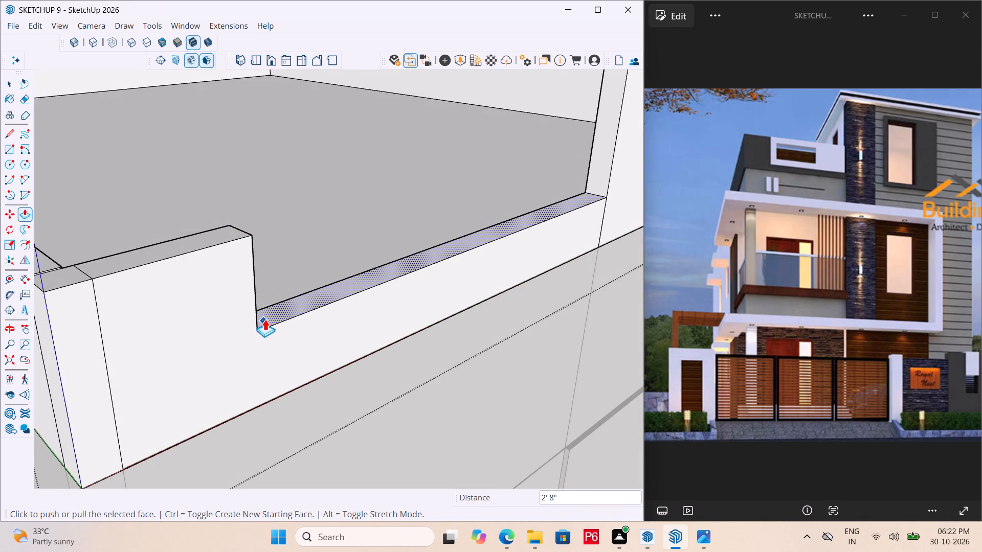
pyautogui.hotkey('ctrl', 's')
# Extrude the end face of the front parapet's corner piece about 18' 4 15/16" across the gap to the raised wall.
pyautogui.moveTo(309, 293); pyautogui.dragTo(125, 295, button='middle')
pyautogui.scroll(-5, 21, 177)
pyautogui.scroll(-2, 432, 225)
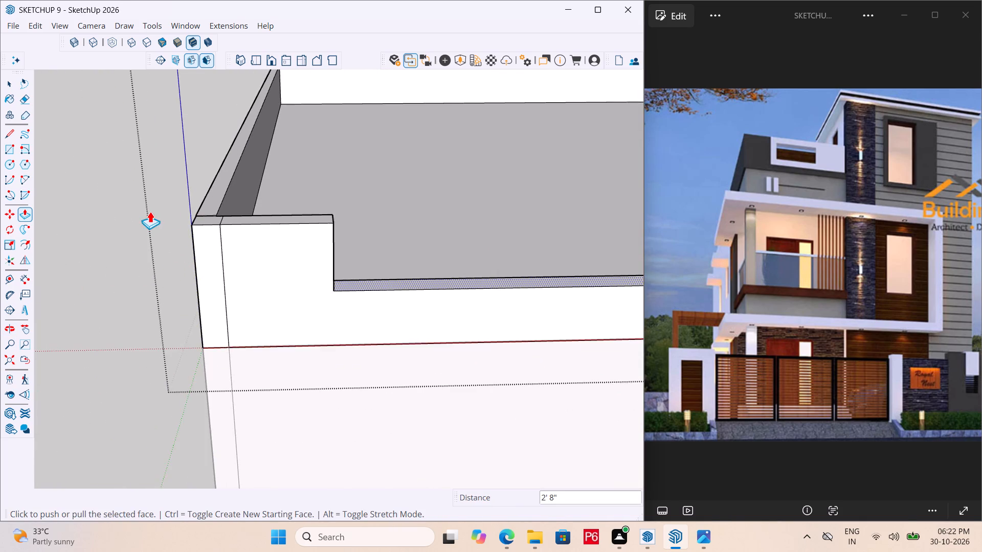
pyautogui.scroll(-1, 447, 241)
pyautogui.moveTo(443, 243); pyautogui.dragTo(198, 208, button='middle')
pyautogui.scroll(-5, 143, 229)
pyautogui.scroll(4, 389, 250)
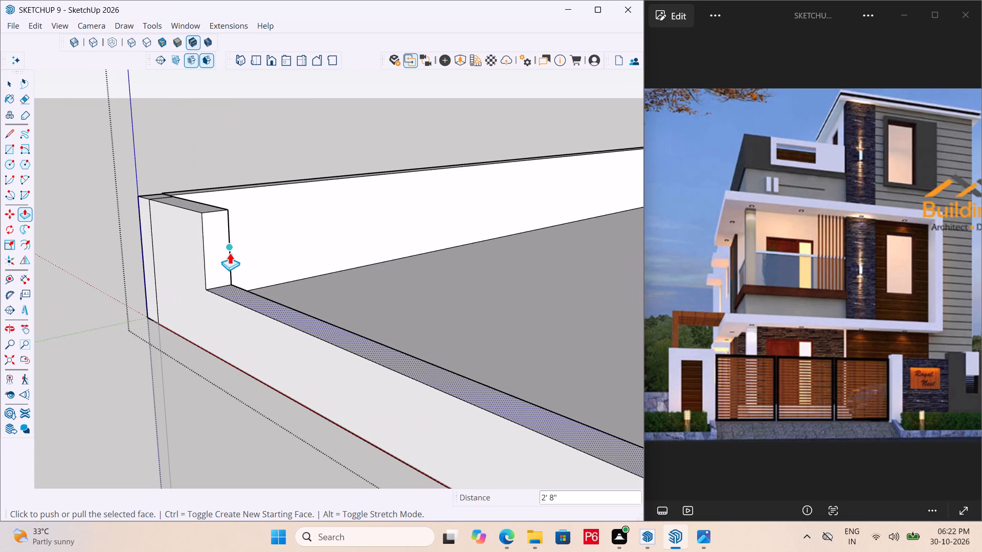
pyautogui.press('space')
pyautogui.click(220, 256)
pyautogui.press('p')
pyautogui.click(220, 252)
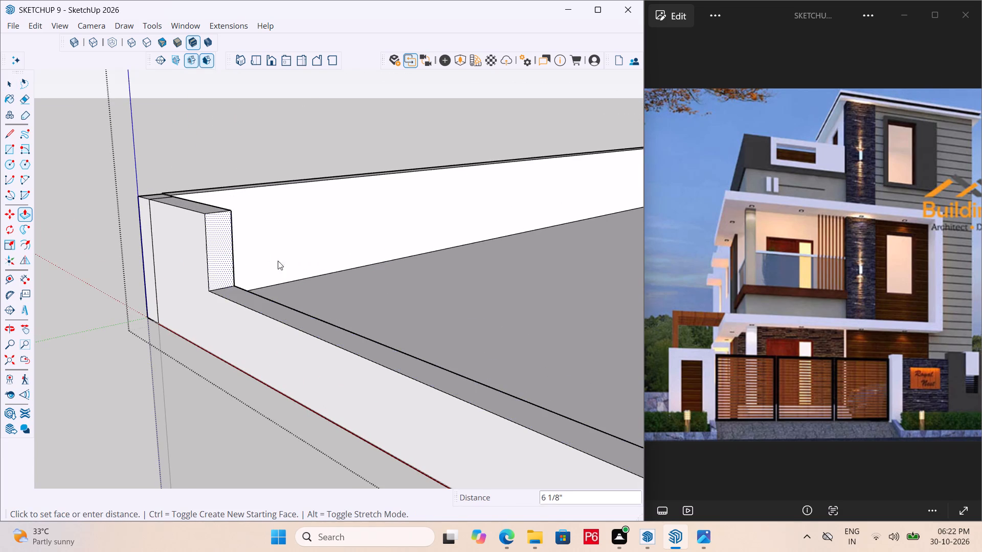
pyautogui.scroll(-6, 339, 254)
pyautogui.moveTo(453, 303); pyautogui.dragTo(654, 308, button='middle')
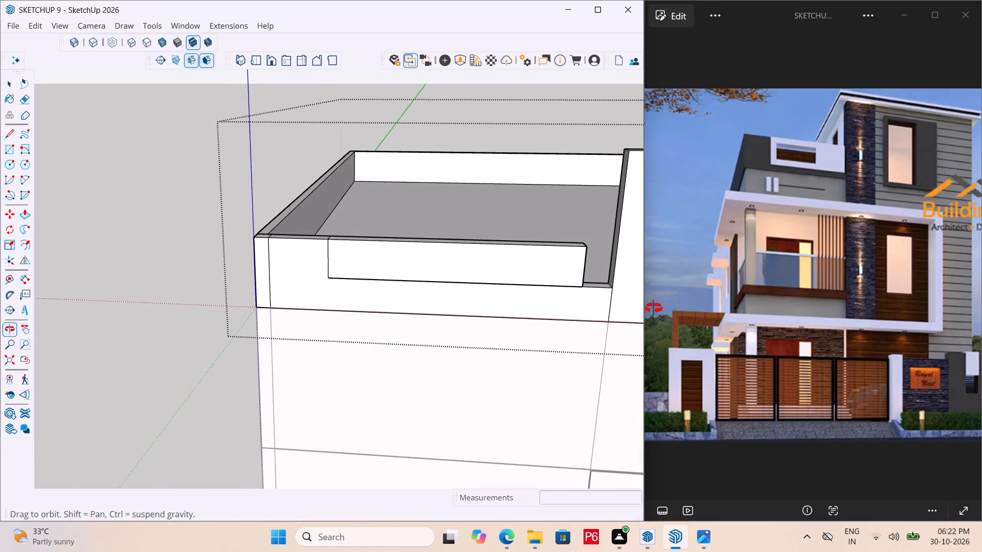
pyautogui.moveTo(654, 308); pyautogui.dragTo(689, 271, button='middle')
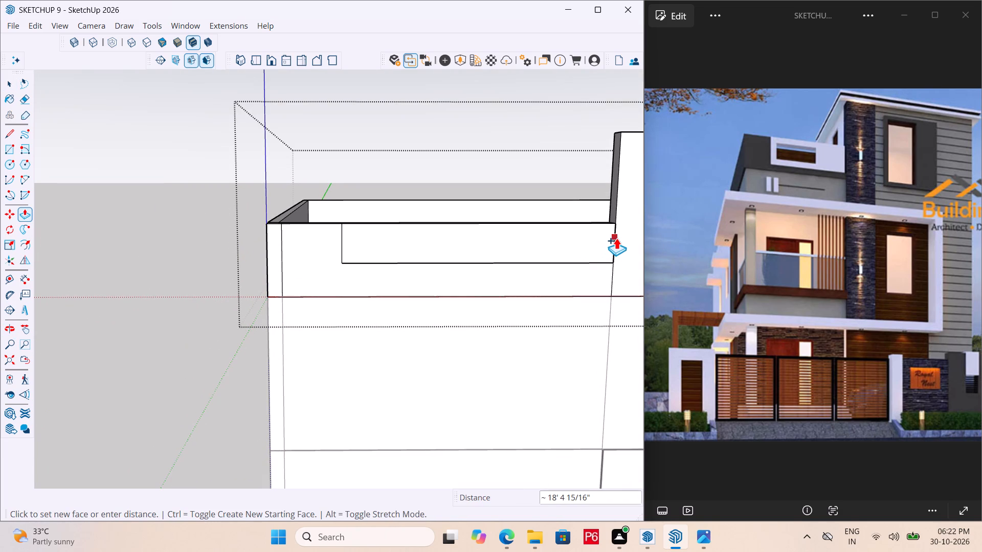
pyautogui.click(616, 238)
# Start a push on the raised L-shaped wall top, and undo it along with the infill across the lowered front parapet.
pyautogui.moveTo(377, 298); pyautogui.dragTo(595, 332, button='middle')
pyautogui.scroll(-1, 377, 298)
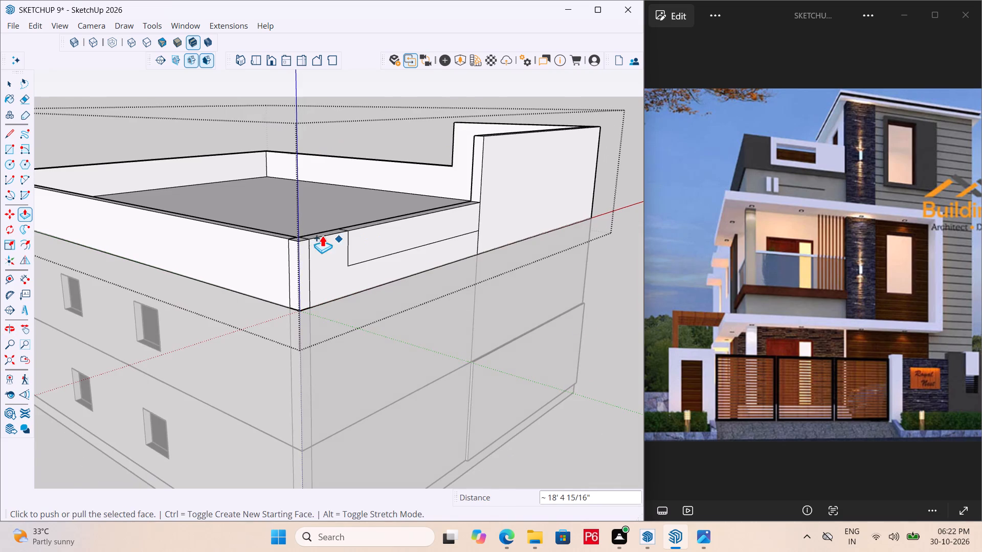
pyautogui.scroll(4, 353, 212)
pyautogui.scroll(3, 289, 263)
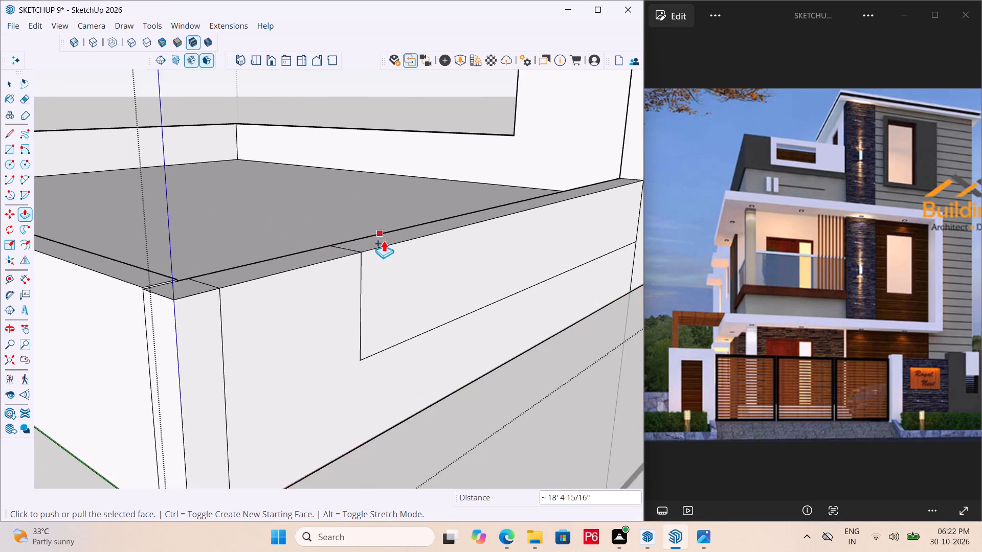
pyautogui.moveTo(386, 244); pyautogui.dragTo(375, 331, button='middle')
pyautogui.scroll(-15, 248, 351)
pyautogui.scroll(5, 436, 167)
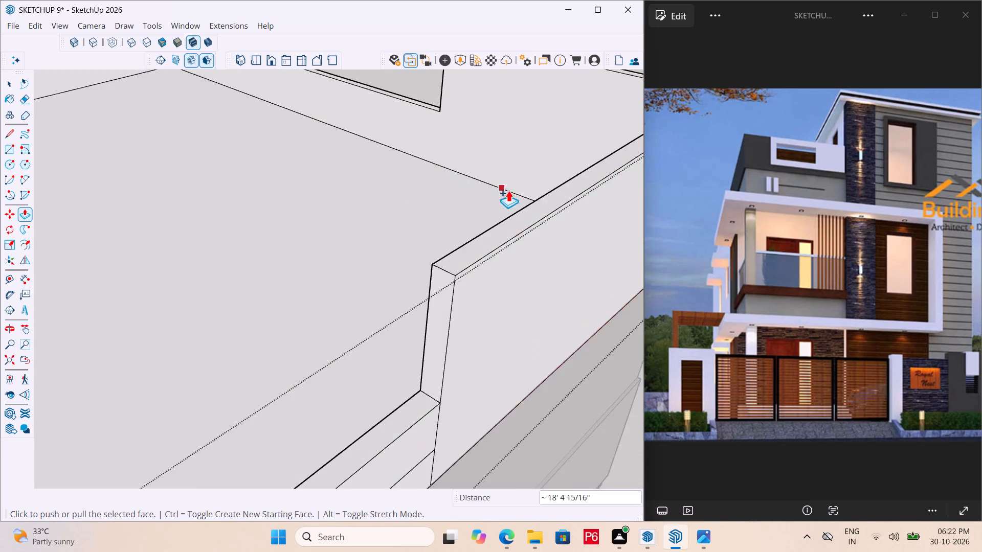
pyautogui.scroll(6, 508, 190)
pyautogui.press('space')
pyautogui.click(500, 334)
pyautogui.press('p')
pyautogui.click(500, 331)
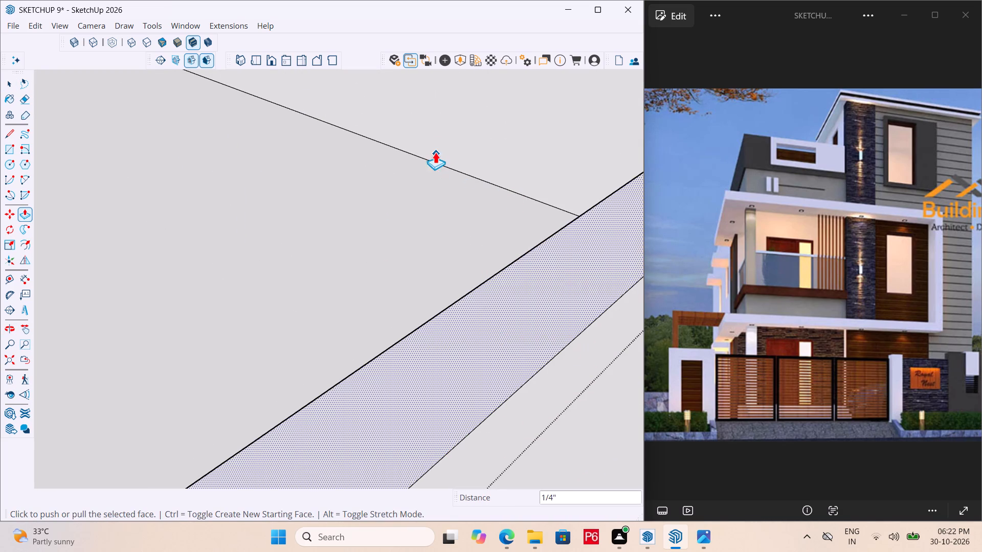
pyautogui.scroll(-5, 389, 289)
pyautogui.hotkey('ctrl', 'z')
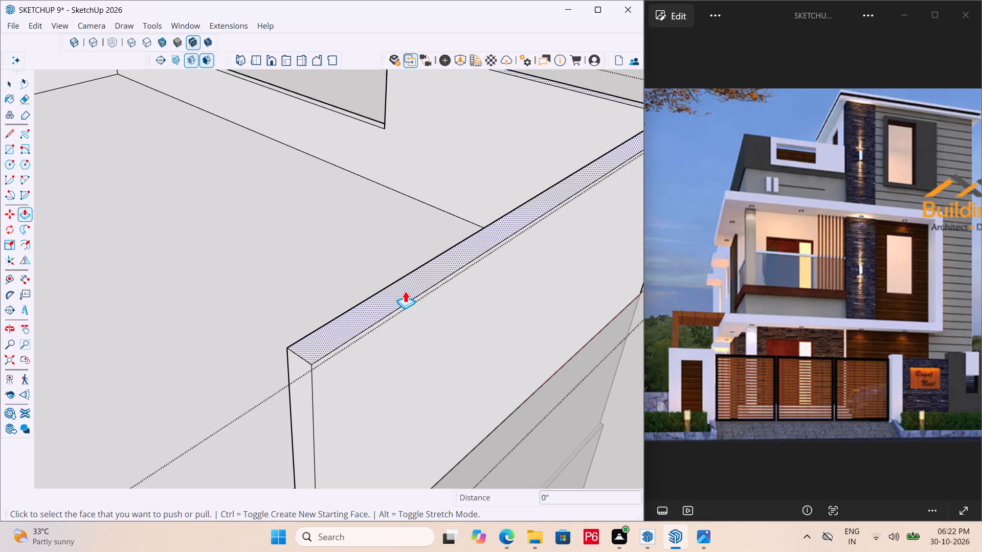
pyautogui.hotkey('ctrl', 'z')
# Raise the L-shaped corner wall top by another 2' and save the model.
pyautogui.click(390, 296)
pyautogui.scroll(-4, 339, 185)
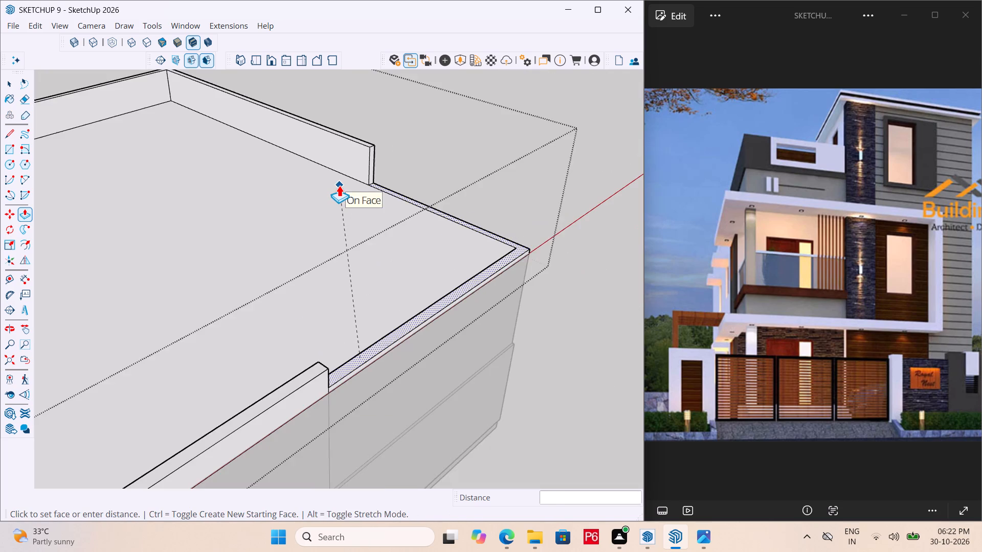
pyautogui.scroll(-7, 342, 176)
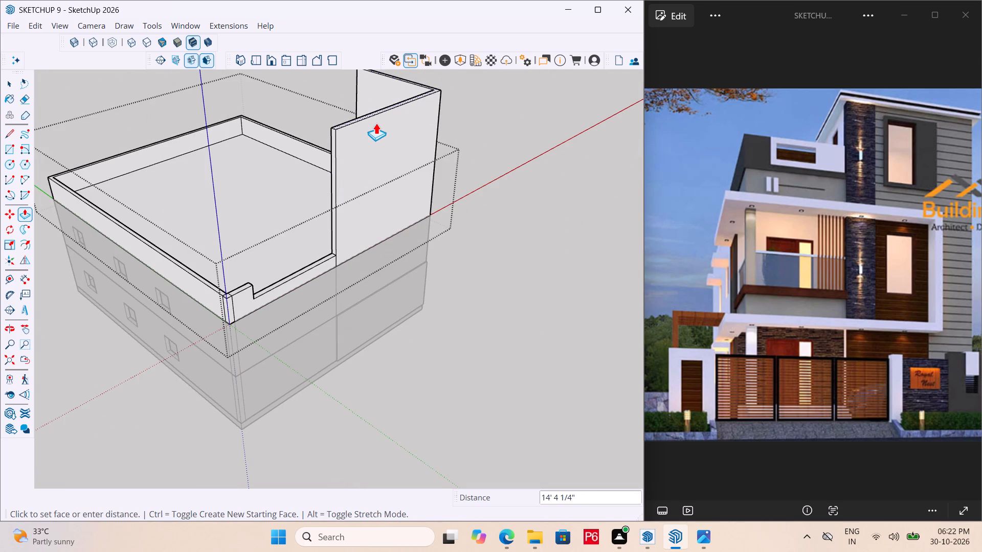
pyautogui.write("2'")
pyautogui.press('Return')
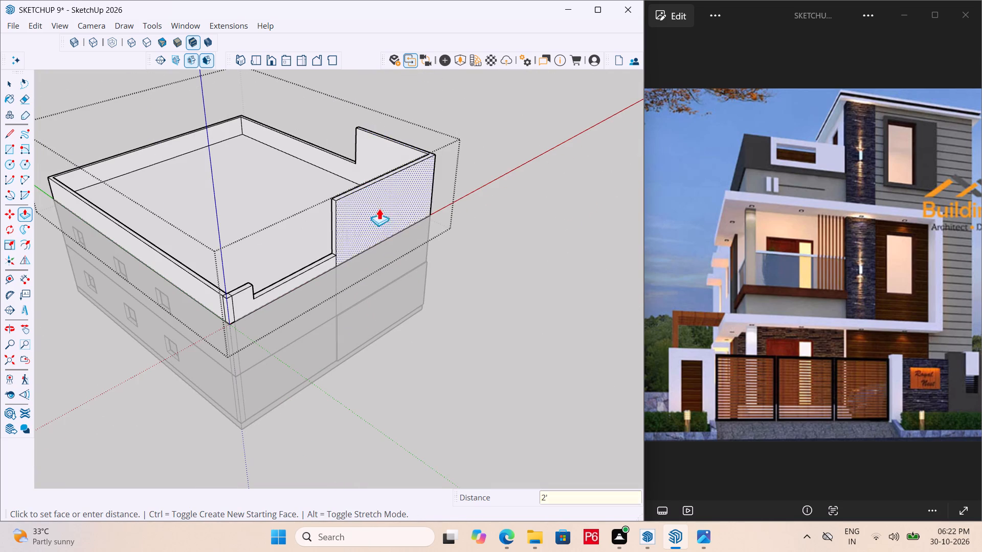
pyautogui.moveTo(375, 205); pyautogui.dragTo(311, 143, button='middle')
pyautogui.hotkey('ctrl', 's')
pyautogui.hotkey('ctrl', 's')
# Pull the lowered front parapet section back up 2' 8" to align with the corner piece's top.
pyautogui.keyDown('ctrl'); pyautogui.scroll(5, 166, 263); pyautogui.keyUp('ctrl')
pyautogui.moveTo(237, 233); pyautogui.dragTo(256, 243, button='middle')
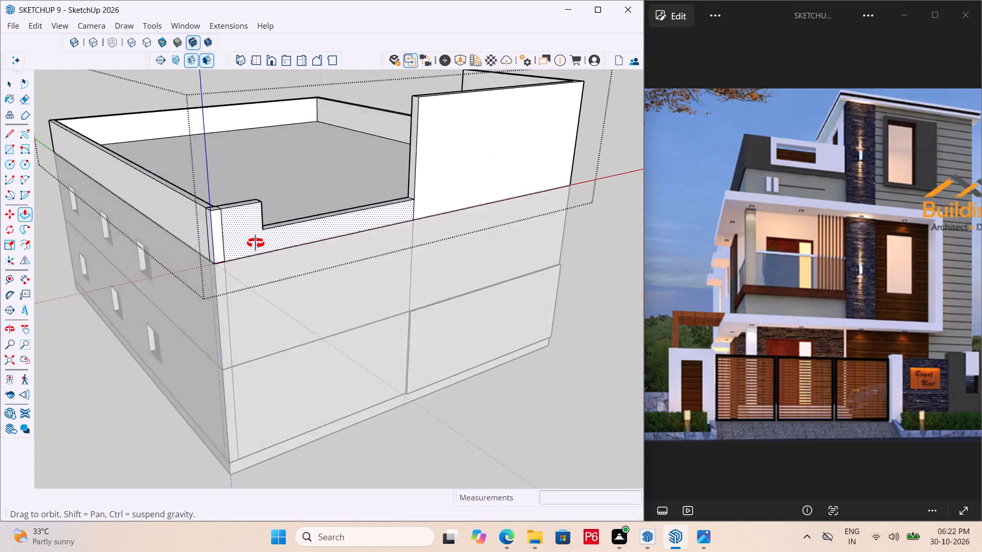
pyautogui.moveTo(256, 243); pyautogui.dragTo(292, 296, button='middle')
pyautogui.scroll(6, 292, 296)
pyautogui.click(323, 303)
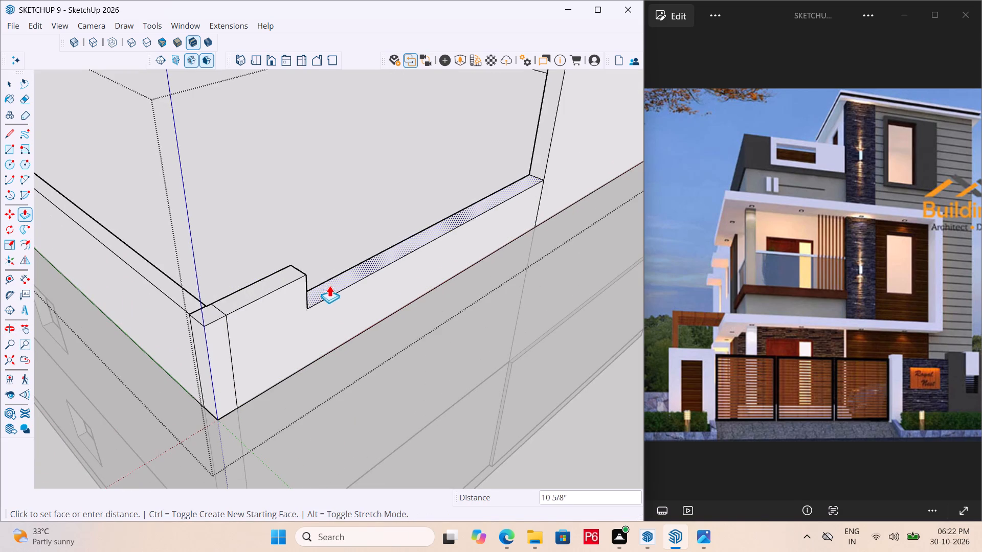
pyautogui.click(281, 274)
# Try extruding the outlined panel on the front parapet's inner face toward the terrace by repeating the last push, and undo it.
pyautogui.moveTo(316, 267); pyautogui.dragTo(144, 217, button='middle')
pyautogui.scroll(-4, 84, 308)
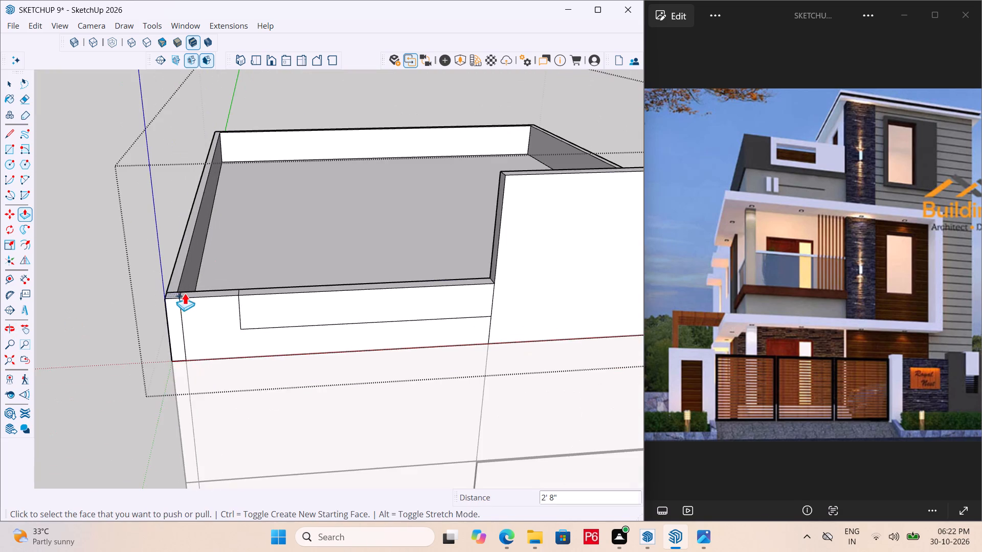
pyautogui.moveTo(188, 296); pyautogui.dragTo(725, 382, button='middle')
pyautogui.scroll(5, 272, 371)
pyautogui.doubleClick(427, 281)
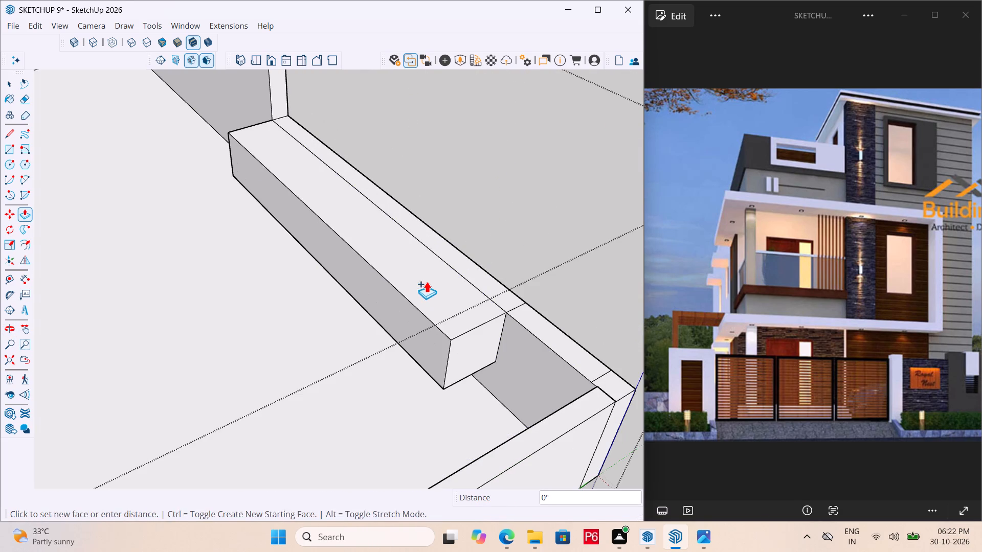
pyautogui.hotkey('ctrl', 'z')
# Draw a line from the inner panel outline's lower corner beside the raised wall down to the terrace floor, and save the model.
pyautogui.scroll(2, 549, 347)
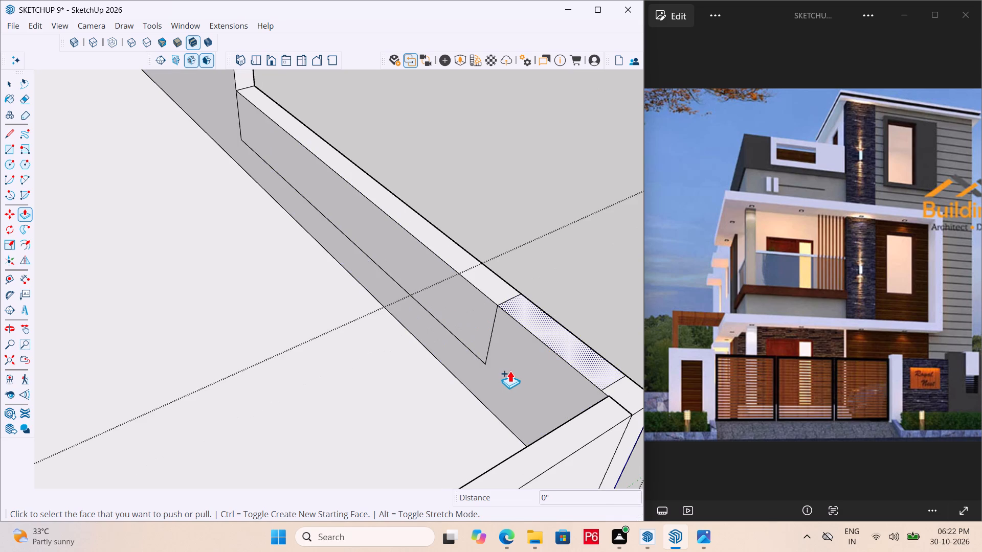
pyautogui.scroll(3, 257, 179)
pyautogui.press('l')
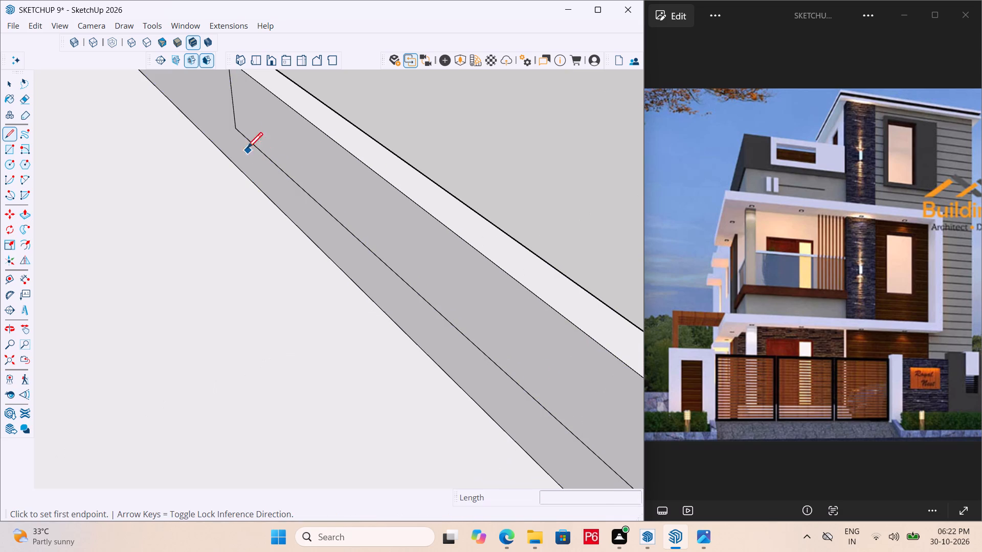
pyautogui.moveTo(233, 130); pyautogui.dragTo(234, 136)
pyautogui.click(239, 172)
pyautogui.scroll(-3, 239, 172)
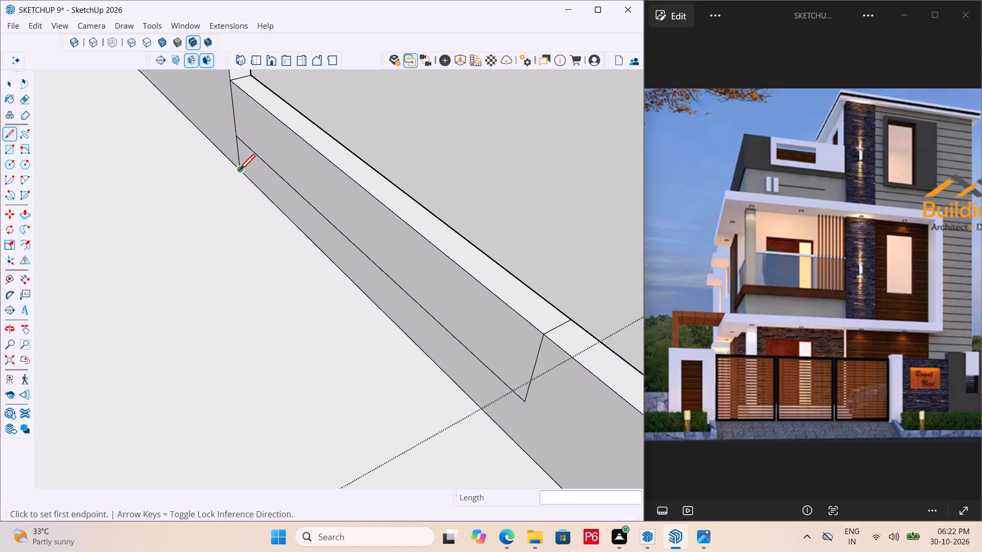
pyautogui.scroll(-1, 239, 172)
pyautogui.hotkey('ctrl', 's')
pyautogui.hotkey('ctrl', 's')
# Push the L-shaped border on the front parapet's inner face outward 5 3/16", and repeat the push on the adjoining panel.
pyautogui.scroll(-3, 277, 183)
pyautogui.press('p')
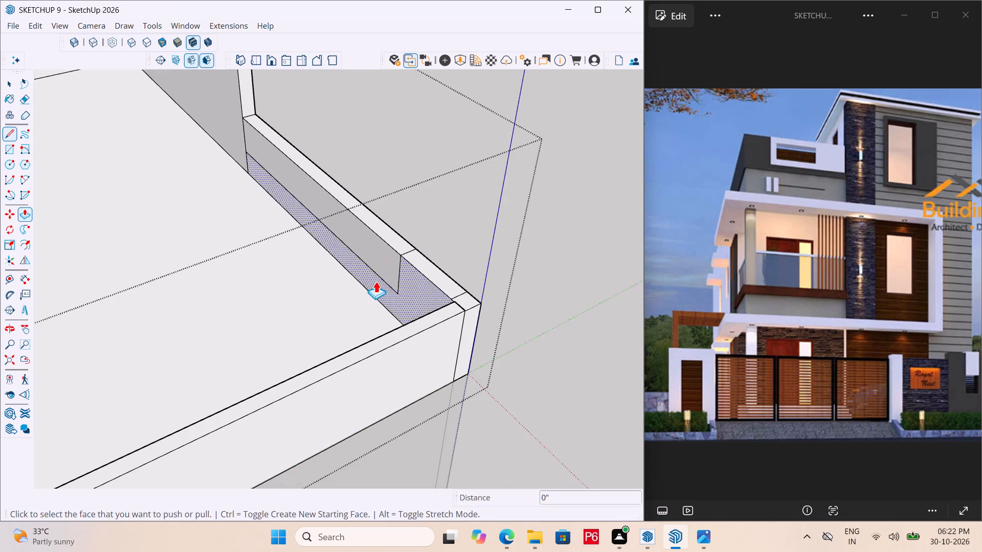
pyautogui.click(404, 293)
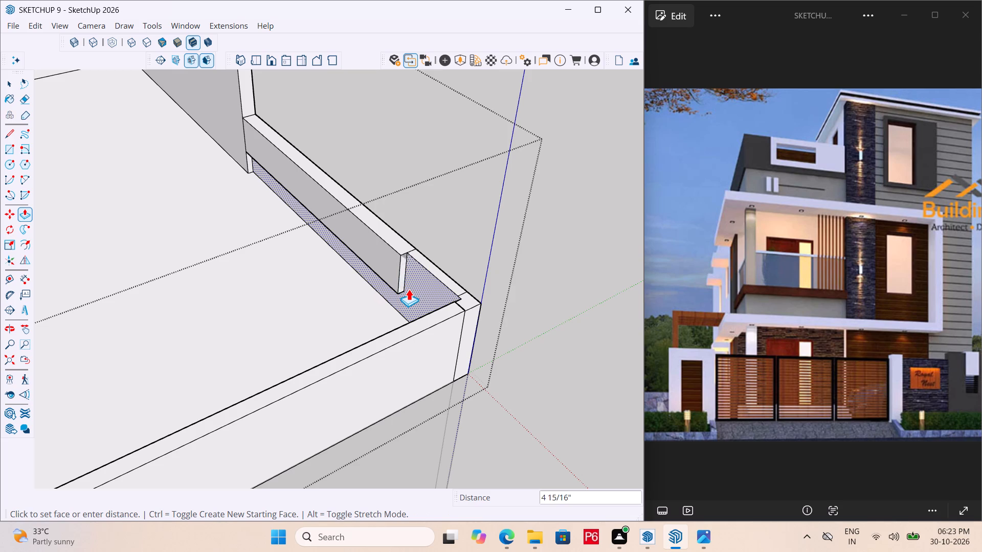
pyautogui.click(410, 290)
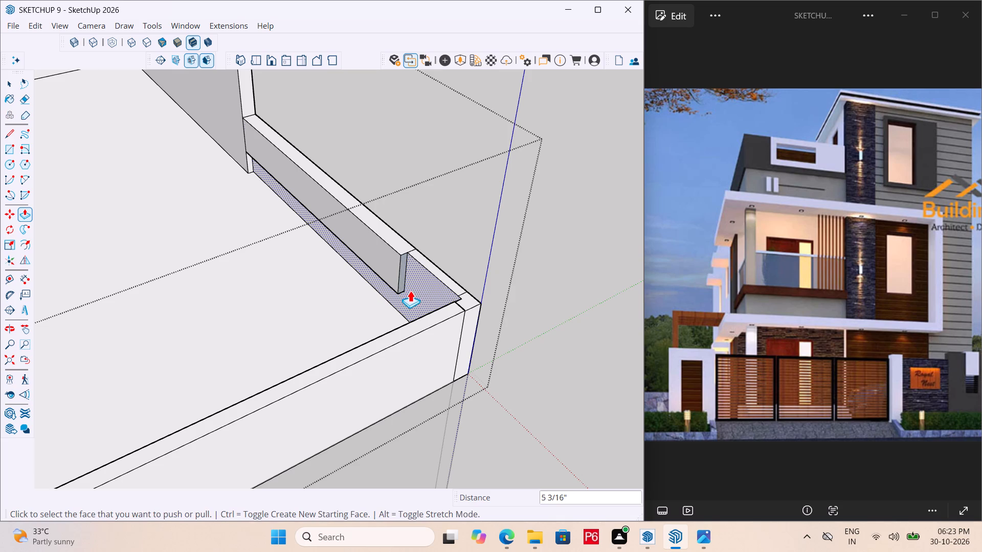
pyautogui.doubleClick(372, 261)
pyautogui.scroll(-2, 514, 262)
pyautogui.moveTo(514, 262); pyautogui.dragTo(173, 255, button='middle')
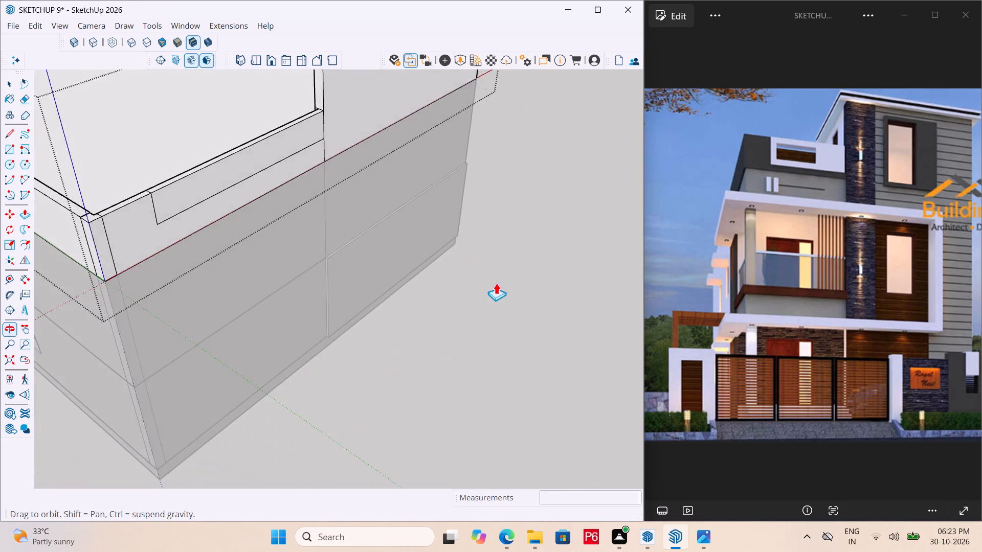
# Save the model.
pyautogui.scroll(-2, 515, 302)
pyautogui.hotkey('ctrl', 's')
pyautogui.hotkey('ctrl', 's')
pyautogui.hotkey('ctrl', 's')
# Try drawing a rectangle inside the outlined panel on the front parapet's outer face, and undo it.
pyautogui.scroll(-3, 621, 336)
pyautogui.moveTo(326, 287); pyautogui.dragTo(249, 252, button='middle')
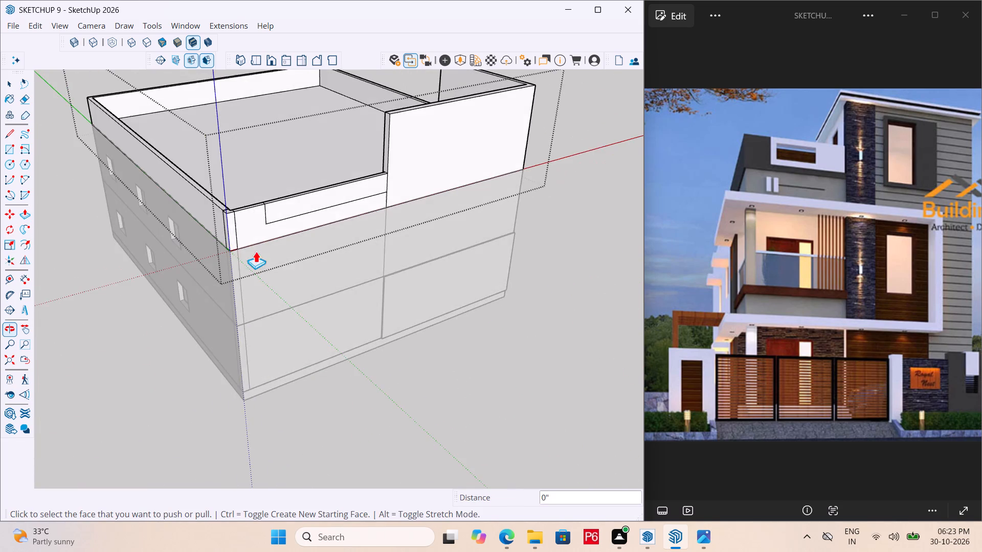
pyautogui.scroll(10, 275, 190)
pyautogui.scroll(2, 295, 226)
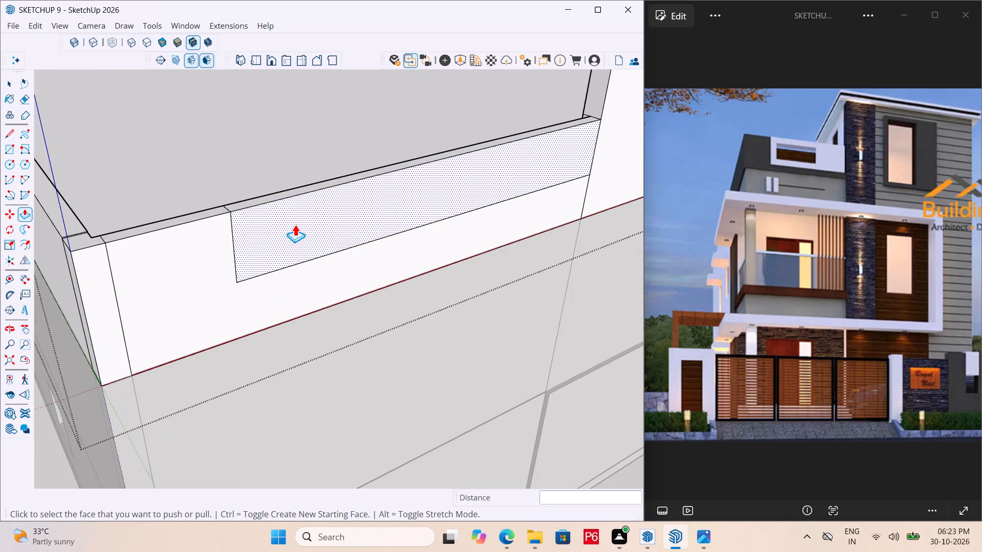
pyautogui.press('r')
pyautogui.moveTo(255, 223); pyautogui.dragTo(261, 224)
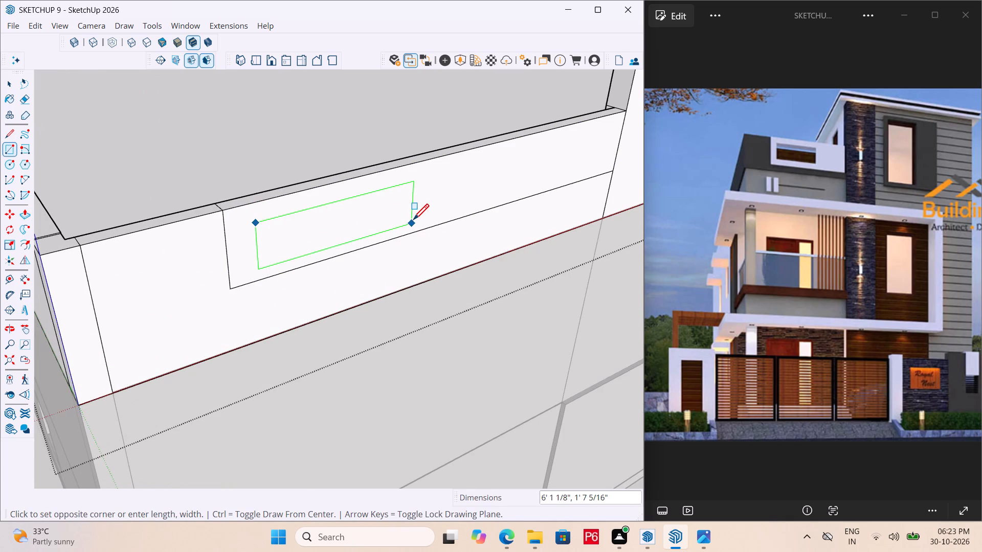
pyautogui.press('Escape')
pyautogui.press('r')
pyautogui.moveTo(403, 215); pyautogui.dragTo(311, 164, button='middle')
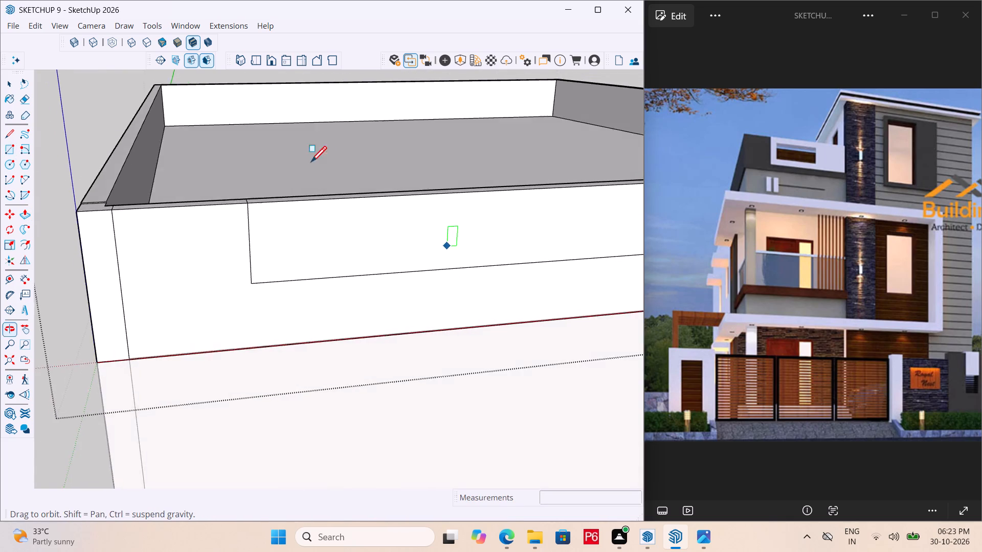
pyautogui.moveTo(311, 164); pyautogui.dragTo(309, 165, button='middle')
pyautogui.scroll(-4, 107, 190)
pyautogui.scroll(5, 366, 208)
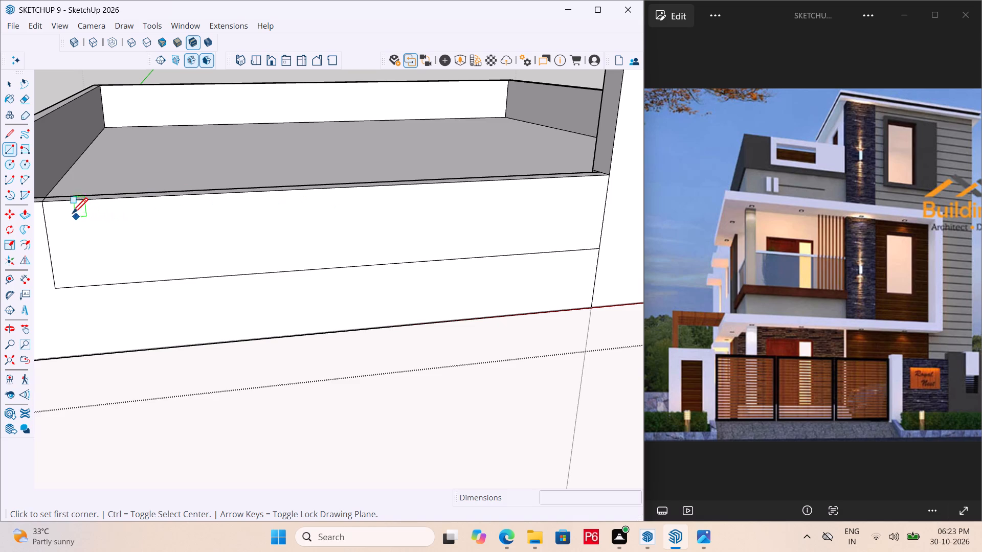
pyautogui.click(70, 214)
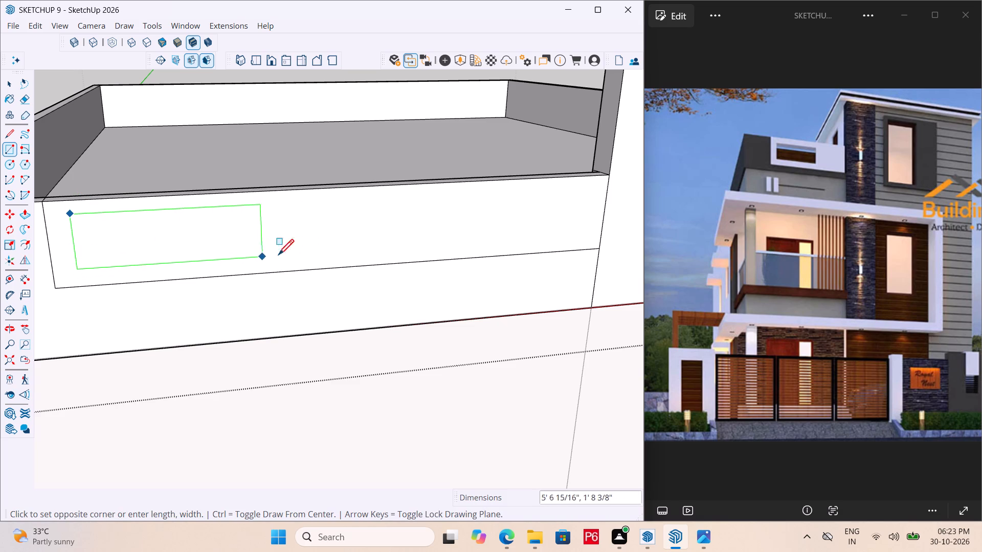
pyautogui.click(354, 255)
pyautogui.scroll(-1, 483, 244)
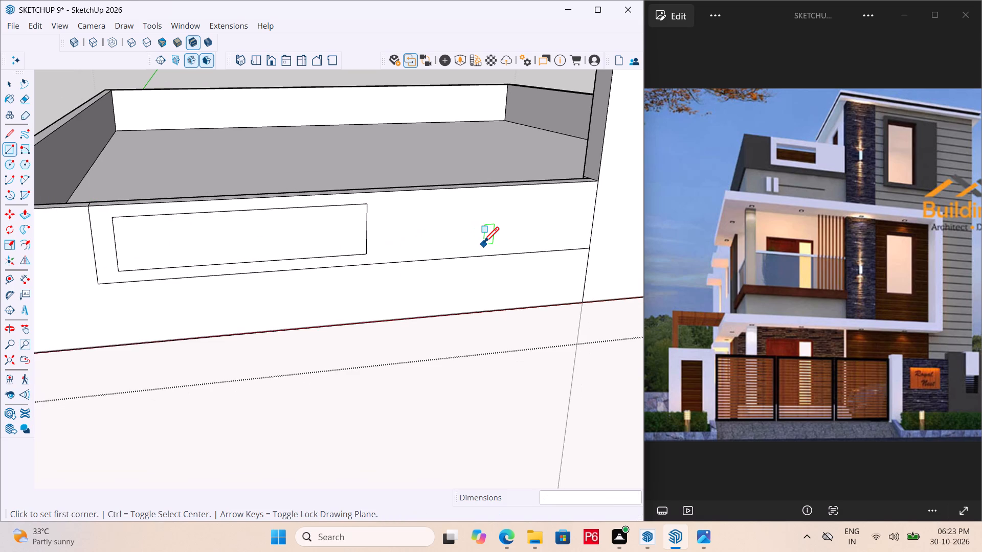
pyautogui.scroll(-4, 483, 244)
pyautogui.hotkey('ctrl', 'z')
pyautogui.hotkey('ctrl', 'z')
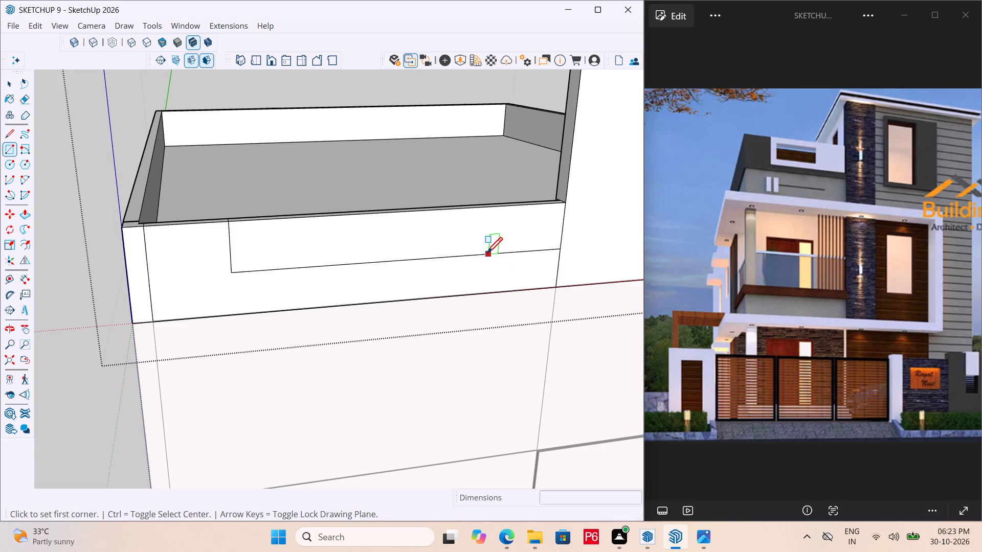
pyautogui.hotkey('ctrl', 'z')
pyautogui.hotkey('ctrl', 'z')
# Erase the panel outline's vertical side edge on both faces of the front parapet and the short edge across the parapet's top.
pyautogui.moveTo(243, 293); pyautogui.dragTo(783, 366, button='middle')
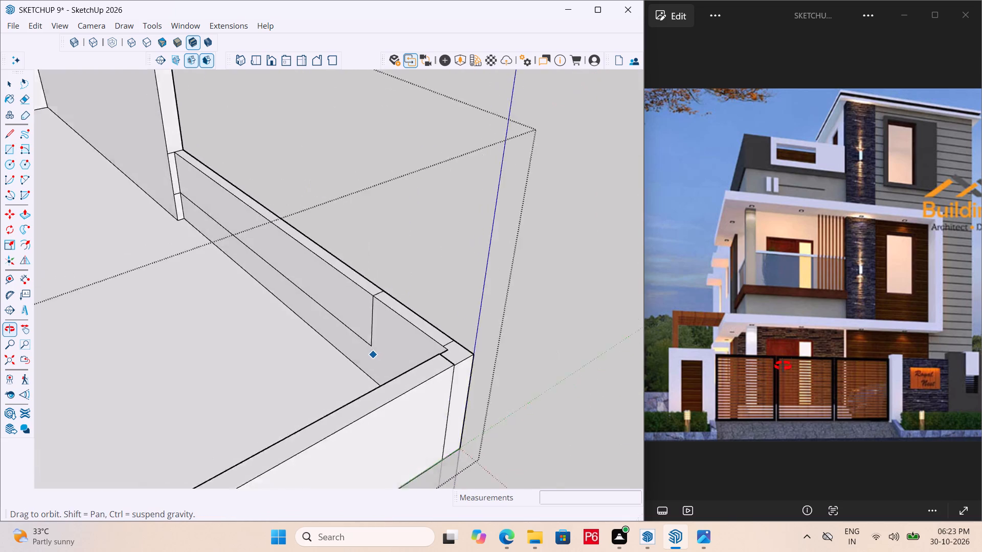
pyautogui.moveTo(783, 366); pyautogui.dragTo(403, 378, button='middle')
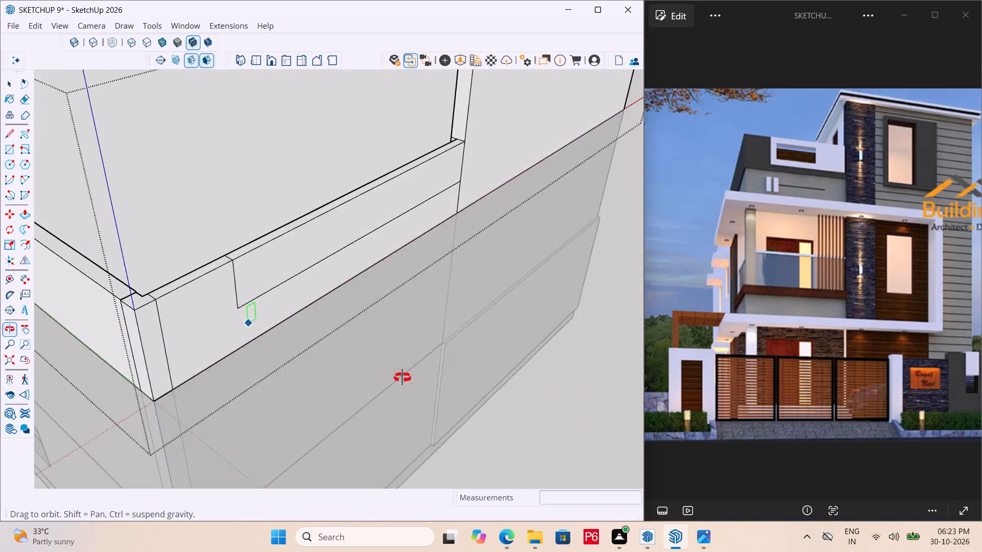
pyautogui.moveTo(403, 378); pyautogui.dragTo(347, 356, button='middle')
pyautogui.press('space')
pyautogui.moveTo(278, 239); pyautogui.dragTo(275, 315, button='middle')
pyautogui.scroll(5, 234, 230)
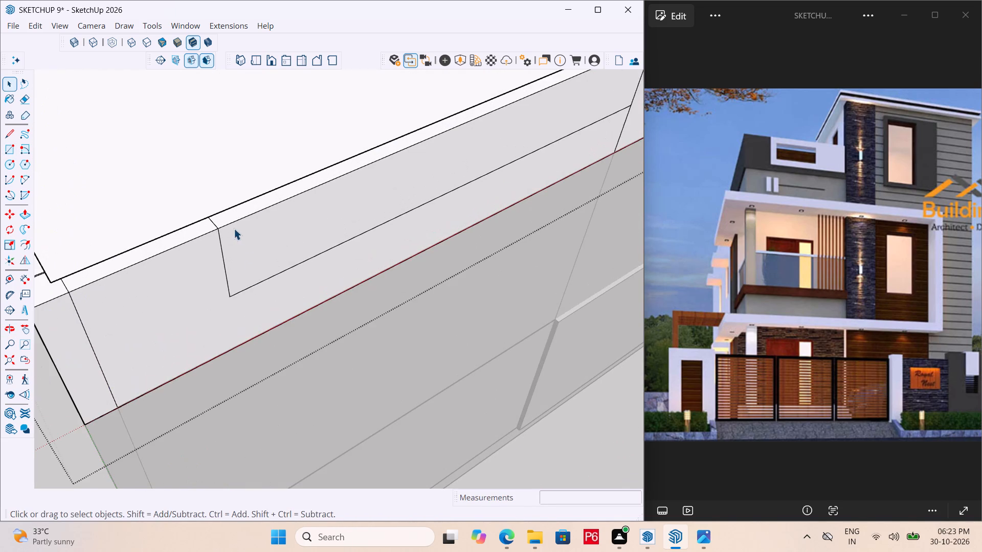
pyautogui.click(225, 260)
pyautogui.press('e')
pyautogui.moveTo(235, 246); pyautogui.dragTo(219, 252)
pyautogui.moveTo(212, 252); pyautogui.dragTo(205, 251)
pyautogui.moveTo(216, 222); pyautogui.dragTo(208, 227)
pyautogui.moveTo(143, 261); pyautogui.dragTo(548, 267, button='middle')
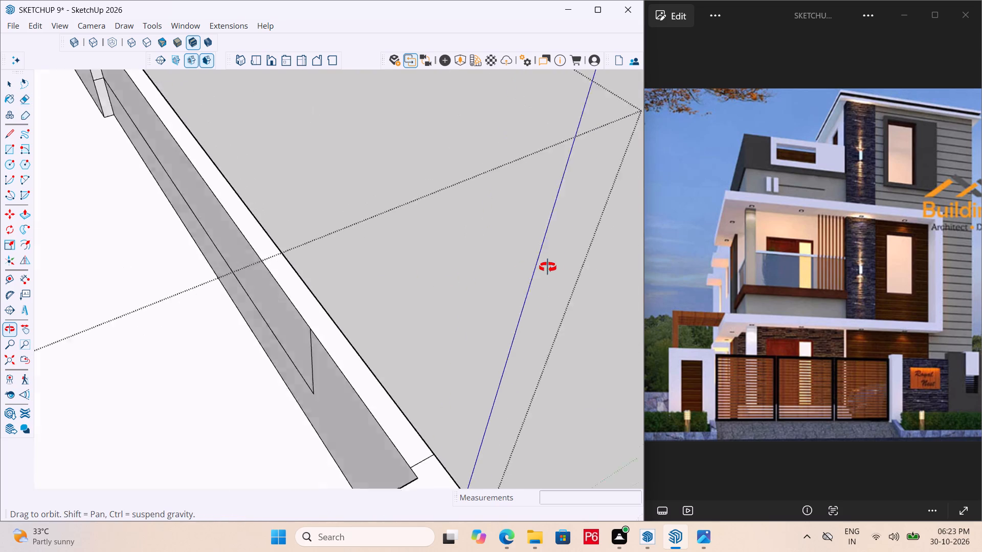
pyautogui.moveTo(548, 267); pyautogui.dragTo(551, 264, button='middle')
pyautogui.moveTo(312, 348); pyautogui.dragTo(339, 355)
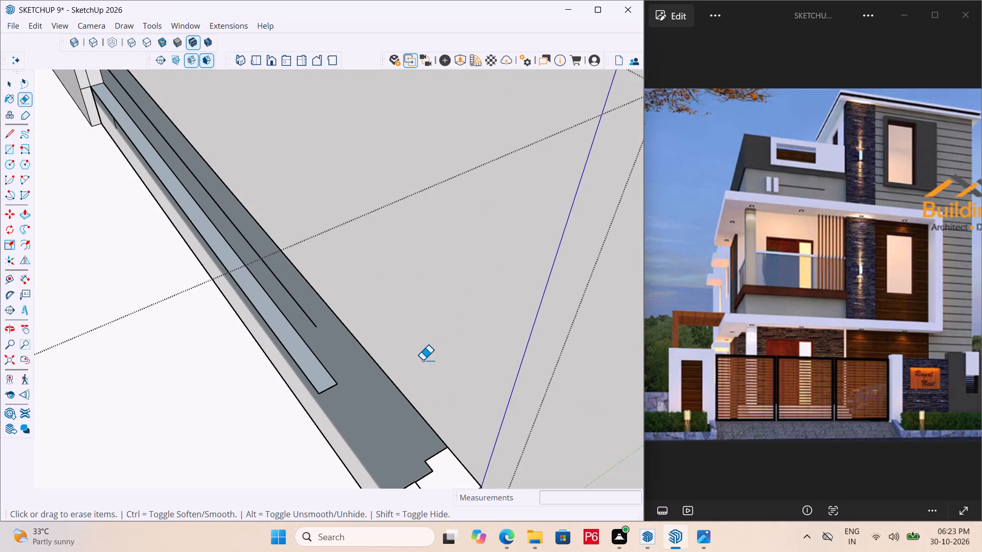
pyautogui.hotkey('ctrl', 'z')
pyautogui.moveTo(307, 348); pyautogui.dragTo(321, 359)
# Draw a 2' 8" vertical line on the front parapet's outer face from its top edge to the panel's lower line, shortening the panel.
pyautogui.moveTo(401, 362); pyautogui.dragTo(40, 299, button='middle')
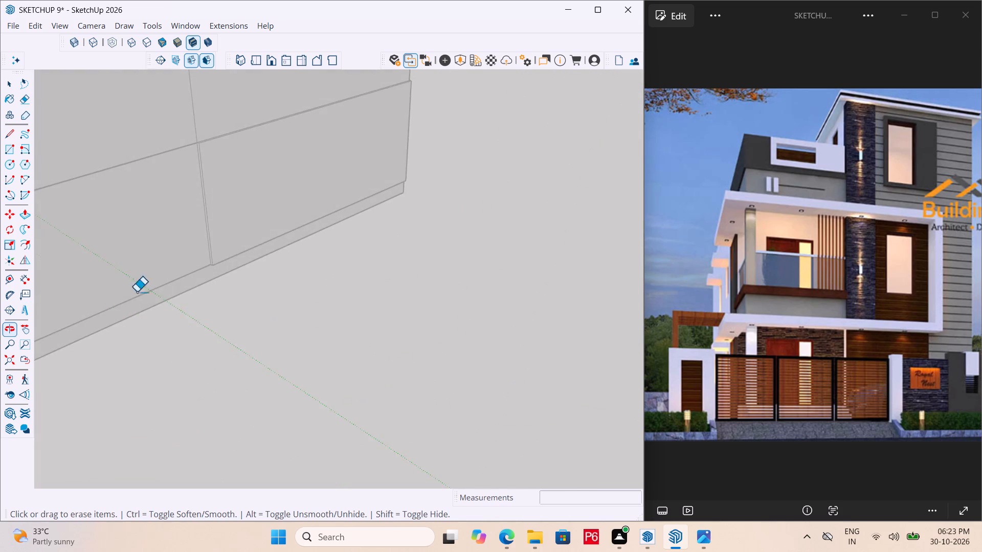
pyautogui.scroll(-11, 452, 387)
pyautogui.scroll(17, 311, 272)
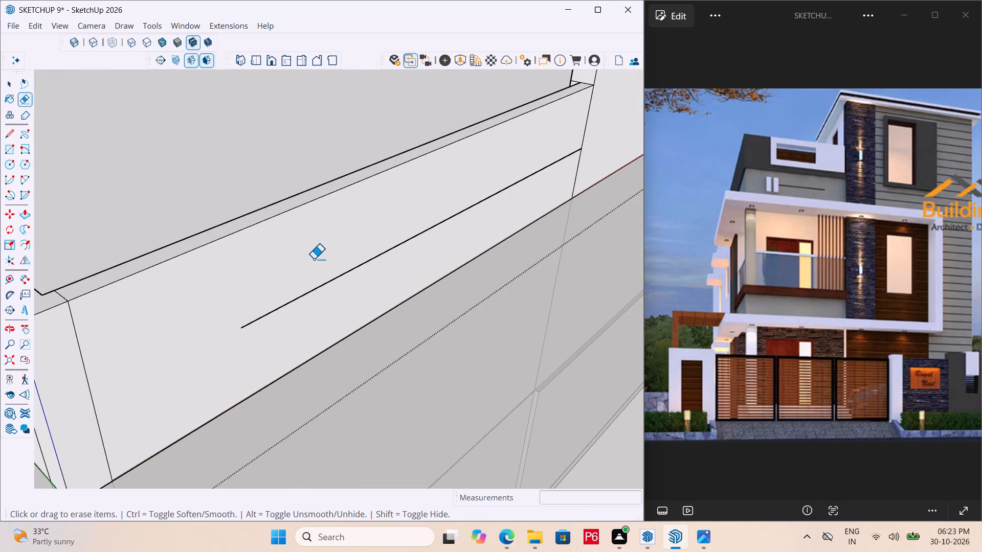
pyautogui.press('l')
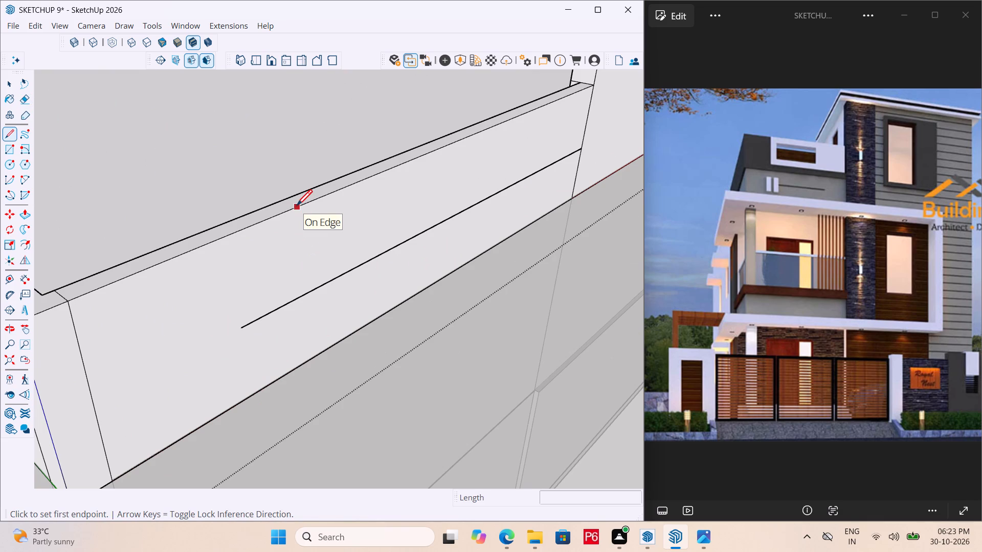
pyautogui.click(303, 207)
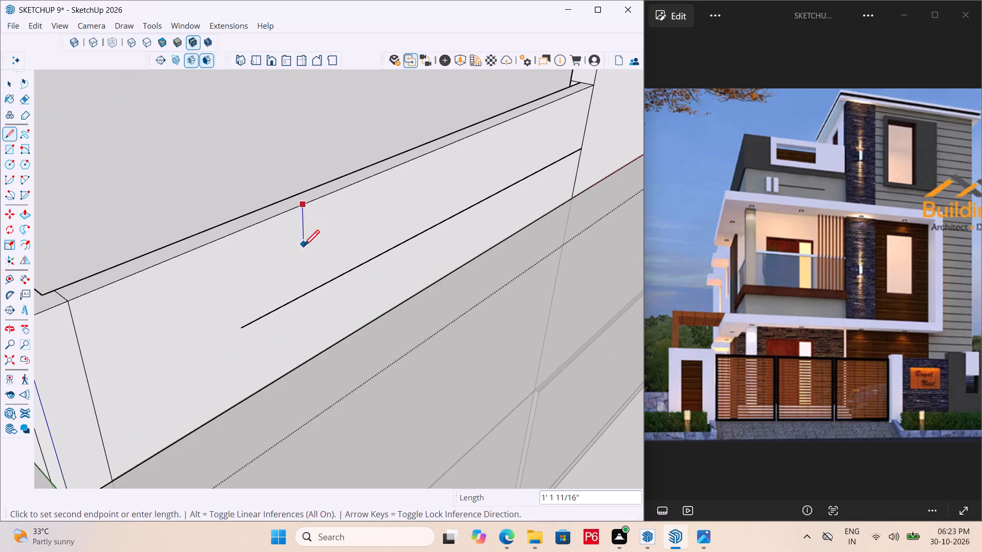
pyautogui.click(304, 294)
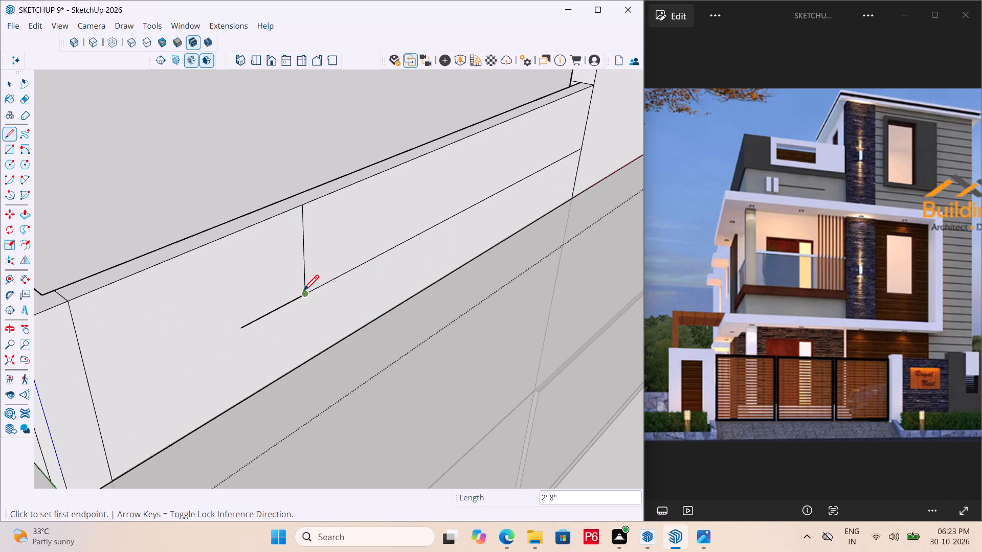
# Erase the leftover piece of the panel's lower line beyond the new vertical edge on the outer face.
pyautogui.press('e')
pyautogui.moveTo(305, 274); pyautogui.dragTo(303, 303)
pyautogui.hotkey('ctrl', 'z')
pyautogui.moveTo(285, 297); pyautogui.dragTo(284, 310)
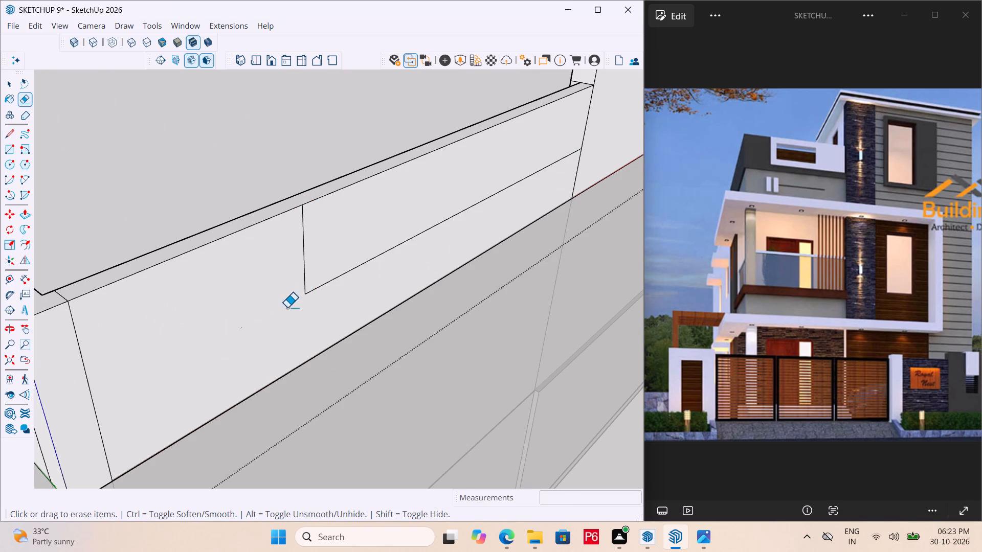
# Draw a line across the front parapet's top from the upper end of the new vertical panel edge.
pyautogui.scroll(-4, 230, 276)
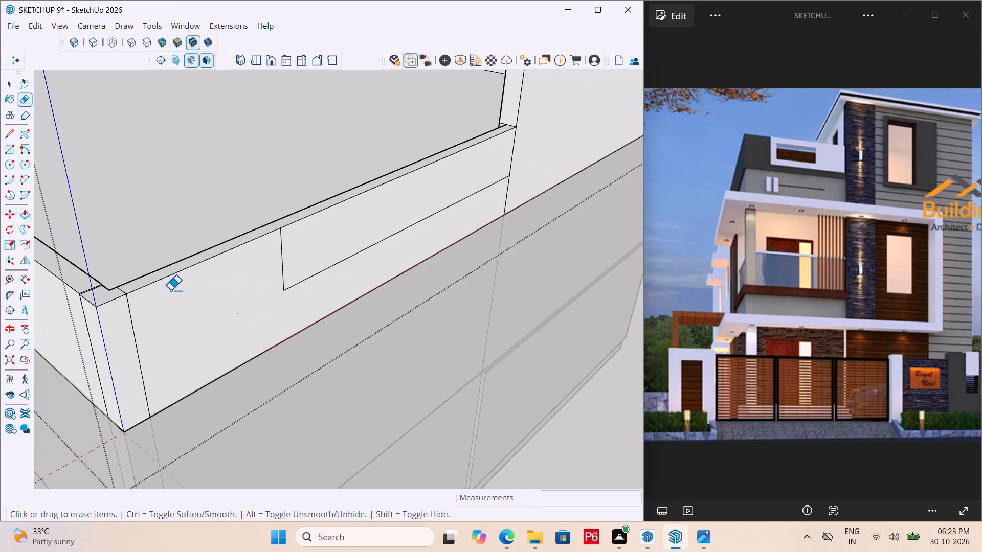
pyautogui.moveTo(178, 295); pyautogui.dragTo(565, 302, button='middle')
pyautogui.scroll(-4, 502, 216)
pyautogui.scroll(1, 322, 258)
pyautogui.moveTo(329, 263); pyautogui.dragTo(4, 249, button='middle')
pyautogui.scroll(2, 565, 309)
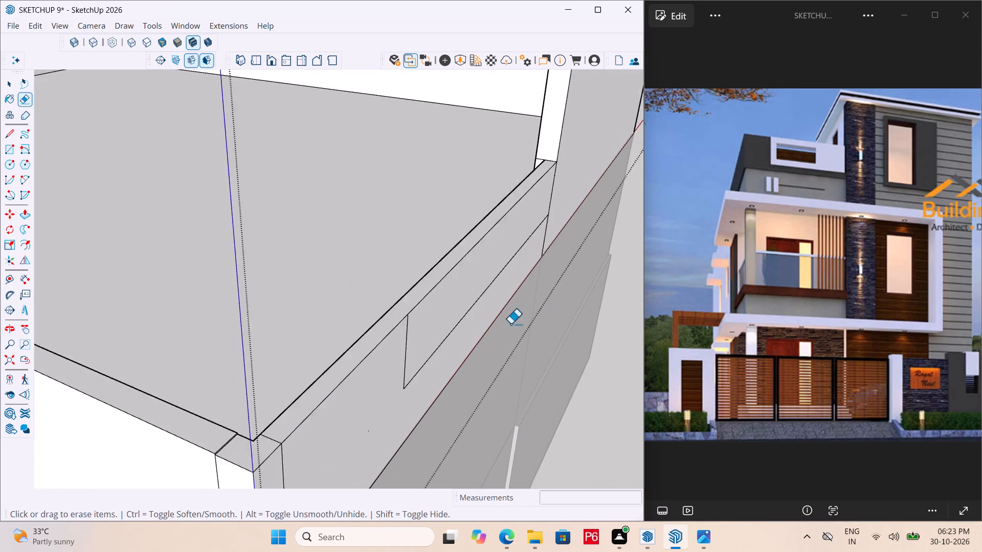
pyautogui.scroll(3, 510, 324)
pyautogui.press('l')
pyautogui.moveTo(308, 295); pyautogui.dragTo(306, 291)
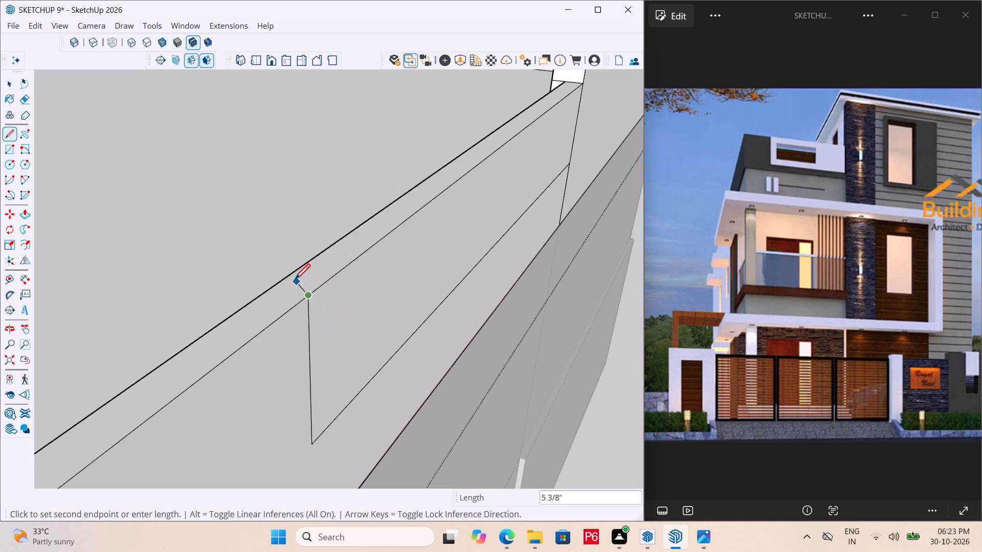
pyautogui.click(276, 287)
# Draw a vertical line on the parapet's inner face from the top crossing line to the panel's lower line, and save the model.
pyautogui.scroll(-1, 90, 335)
pyautogui.moveTo(95, 341); pyautogui.dragTo(373, 333, button='middle')
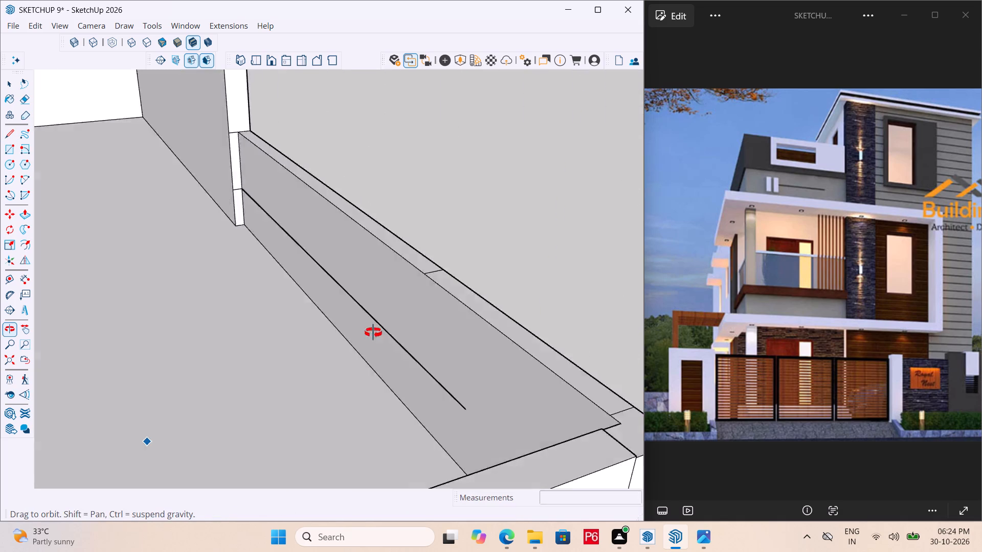
pyautogui.moveTo(373, 333); pyautogui.dragTo(431, 332, button='middle')
pyautogui.moveTo(410, 266); pyautogui.dragTo(410, 271)
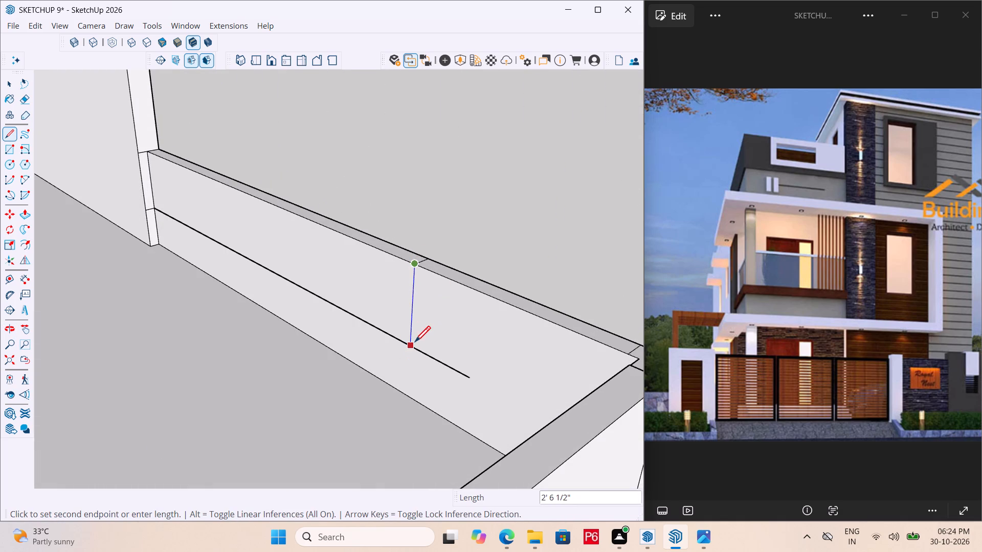
pyautogui.click(415, 346)
pyautogui.hotkey('ctrl', 's')
pyautogui.hotkey('ctrl', 's')
pyautogui.hotkey('ctrl', 's')
# Erase the leftover piece of the panel's lower line beyond the new vertical edge on the inner face.
pyautogui.press('e')
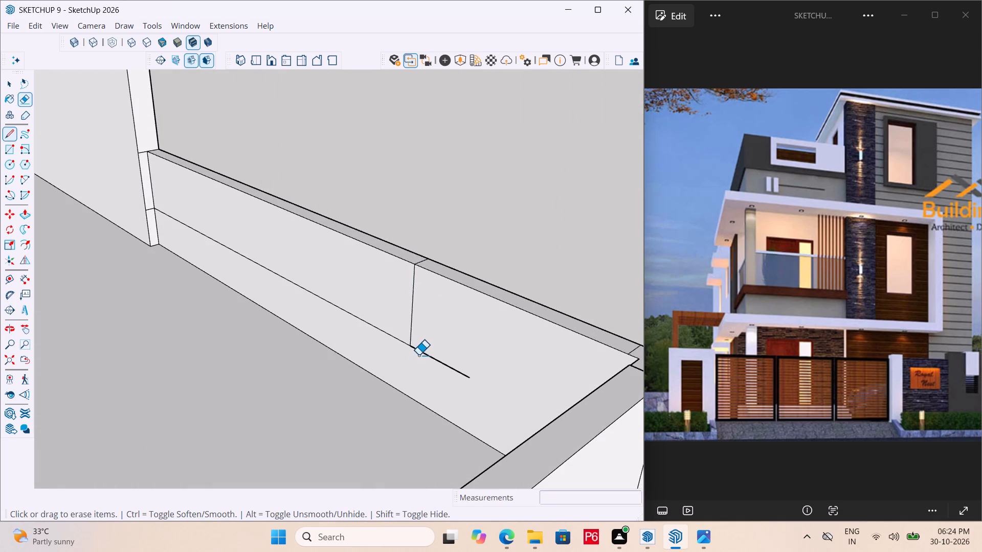
pyautogui.moveTo(436, 352); pyautogui.dragTo(435, 358)
# Erase the two short edges crossing the raised wall's narrow end beside the front parapet, saving the model in between.
pyautogui.scroll(-6, 372, 326)
pyautogui.moveTo(635, 332); pyautogui.dragTo(208, 328, button='middle')
pyautogui.scroll(-4, 478, 398)
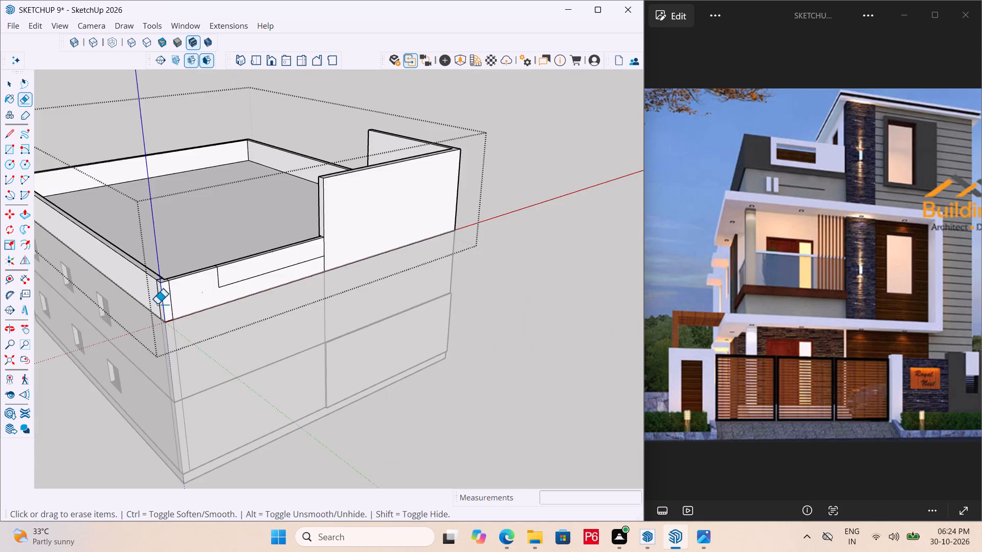
pyautogui.moveTo(150, 303); pyautogui.dragTo(653, 300, button='middle')
pyautogui.scroll(20, 534, 189)
pyautogui.scroll(5, 534, 189)
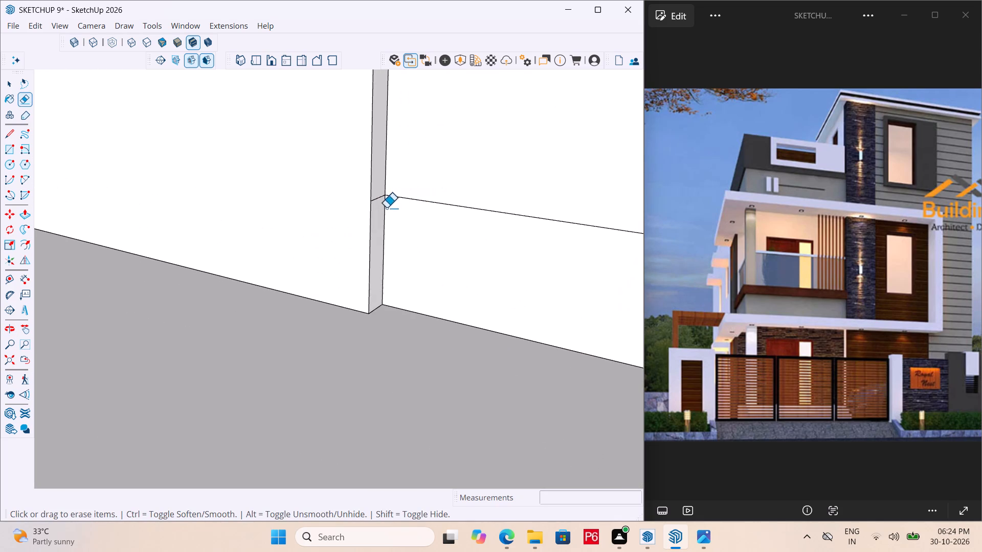
pyautogui.click(377, 199)
pyautogui.scroll(-13, 324, 187)
pyautogui.hotkey('ctrl', 's')
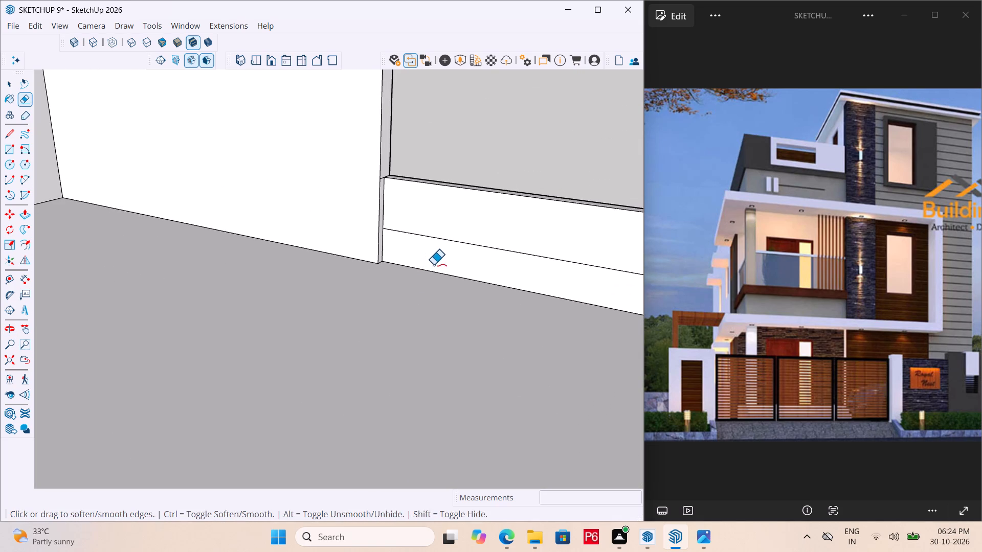
pyautogui.hotkey('ctrl', 's')
pyautogui.hotkey('ctrl', 's')
pyautogui.hotkey('ctrl', 's')
pyautogui.keyDown('ctrl'); pyautogui.scroll(-3, 384, 278); pyautogui.keyUp('ctrl')
pyautogui.hotkey('ctrl', 's')
pyautogui.hotkey('ctrl', 's')
pyautogui.hotkey('ctrl', 's')
pyautogui.scroll(12, 405, 211)
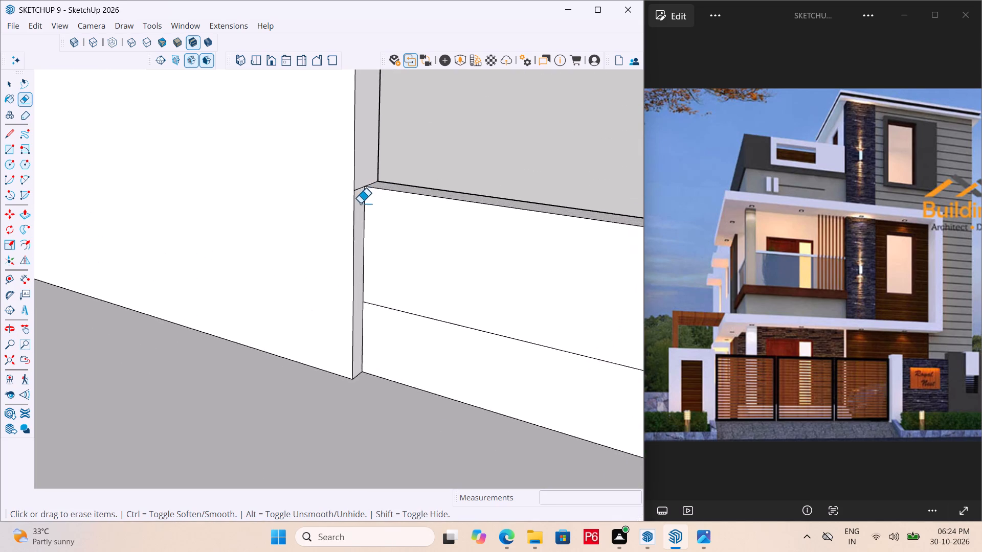
pyautogui.scroll(5, 360, 203)
pyautogui.click(355, 176)
# Draw a rectangle about 5' 10 1/4" by 1' 10" on the front parapet's outer panel, near its free vertical edge.
pyautogui.scroll(-16, 333, 187)
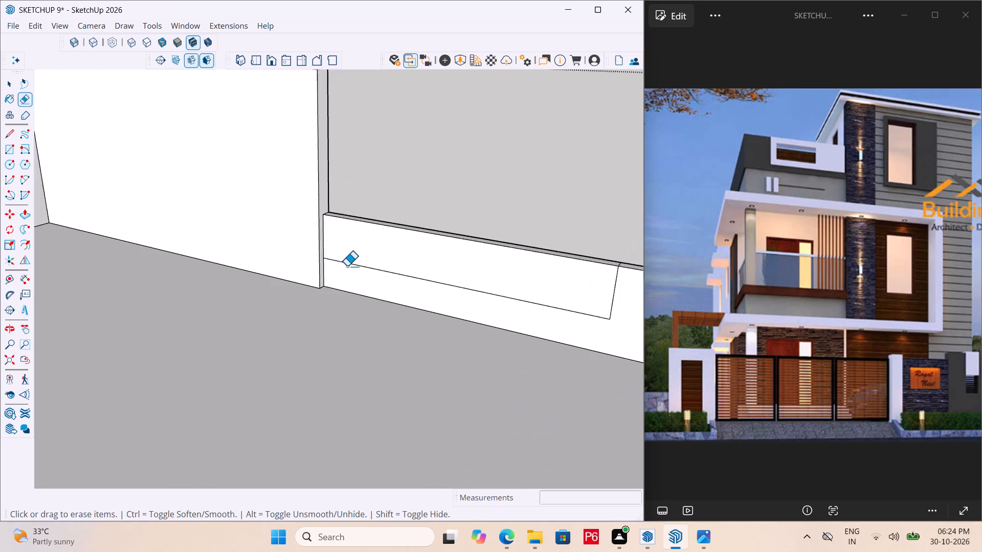
pyautogui.scroll(-9, 347, 266)
pyautogui.scroll(-5, 461, 290)
pyautogui.moveTo(541, 313); pyautogui.dragTo(177, 336, button='middle')
pyautogui.scroll(-3, 373, 306)
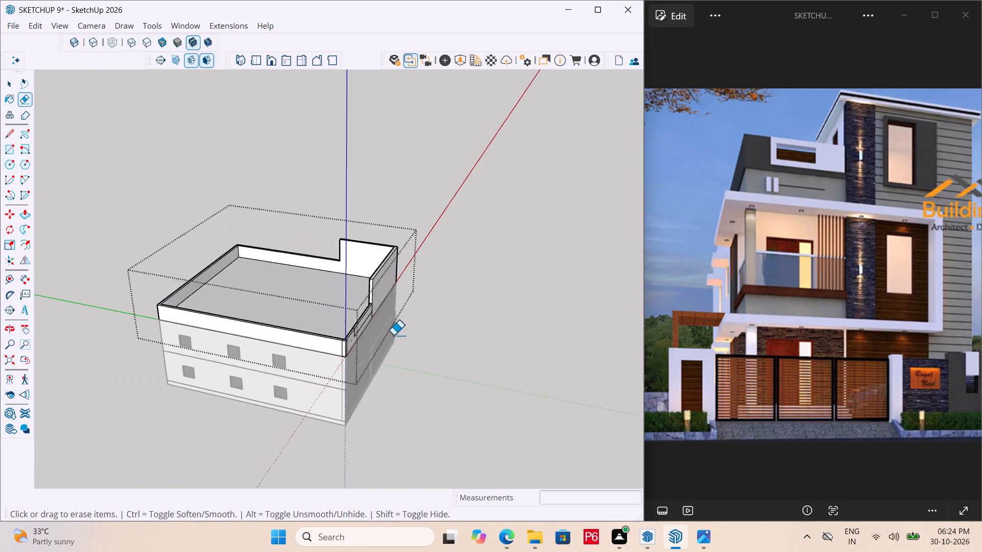
pyautogui.scroll(-3, 393, 335)
pyautogui.moveTo(322, 334); pyautogui.dragTo(152, 286, button='middle')
pyautogui.scroll(10, 247, 283)
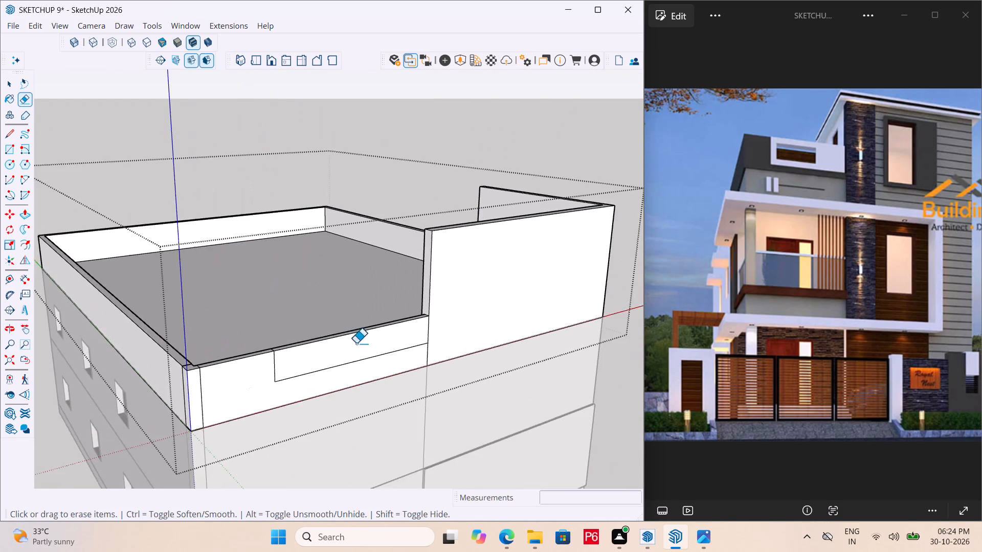
pyautogui.scroll(3, 356, 358)
pyautogui.moveTo(358, 362); pyautogui.dragTo(370, 357, button='middle')
pyautogui.scroll(4, 304, 360)
pyautogui.moveTo(304, 358); pyautogui.dragTo(264, 334, button='middle')
pyautogui.press('r')
pyautogui.scroll(3, 285, 355)
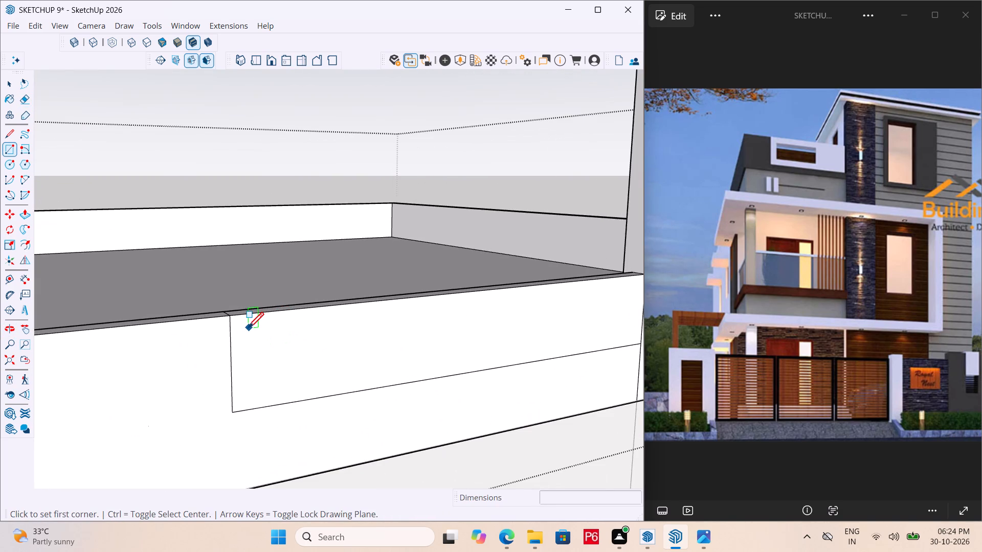
pyautogui.click(247, 330)
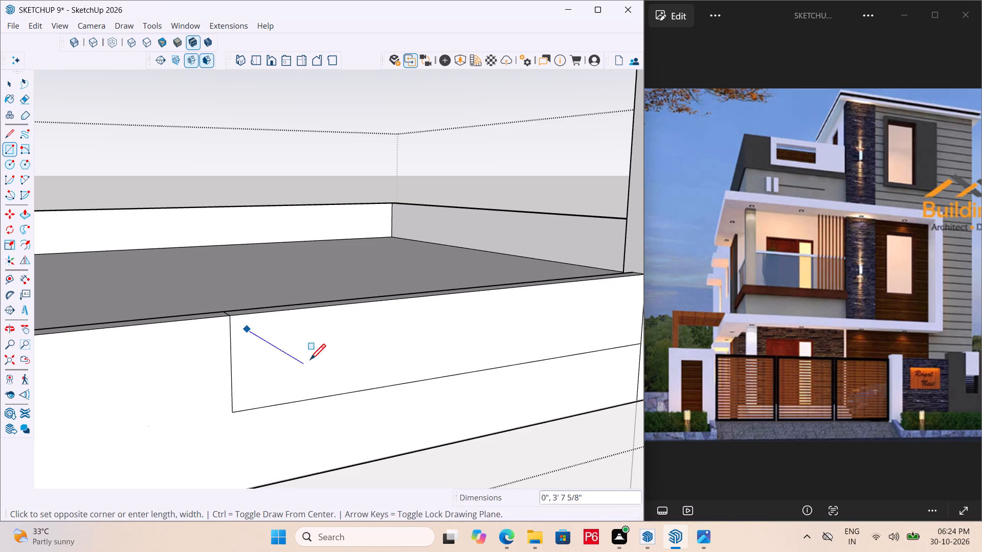
pyautogui.moveTo(424, 376); pyautogui.dragTo(274, 331, button='middle')
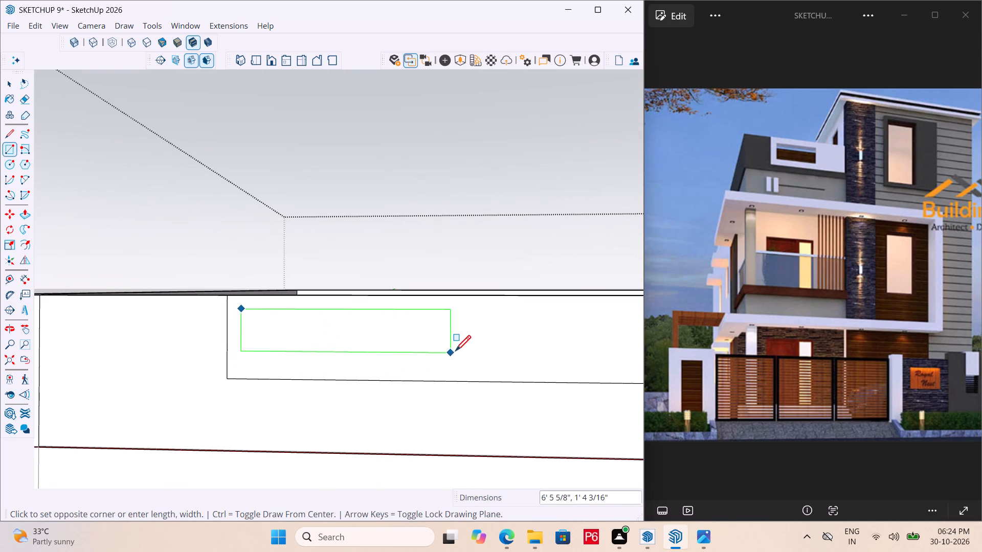
pyautogui.click(426, 368)
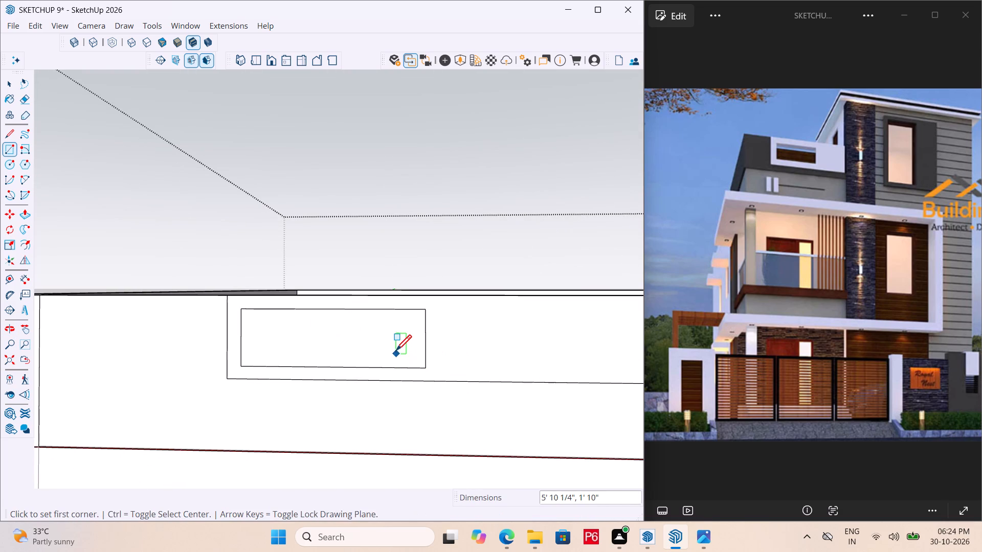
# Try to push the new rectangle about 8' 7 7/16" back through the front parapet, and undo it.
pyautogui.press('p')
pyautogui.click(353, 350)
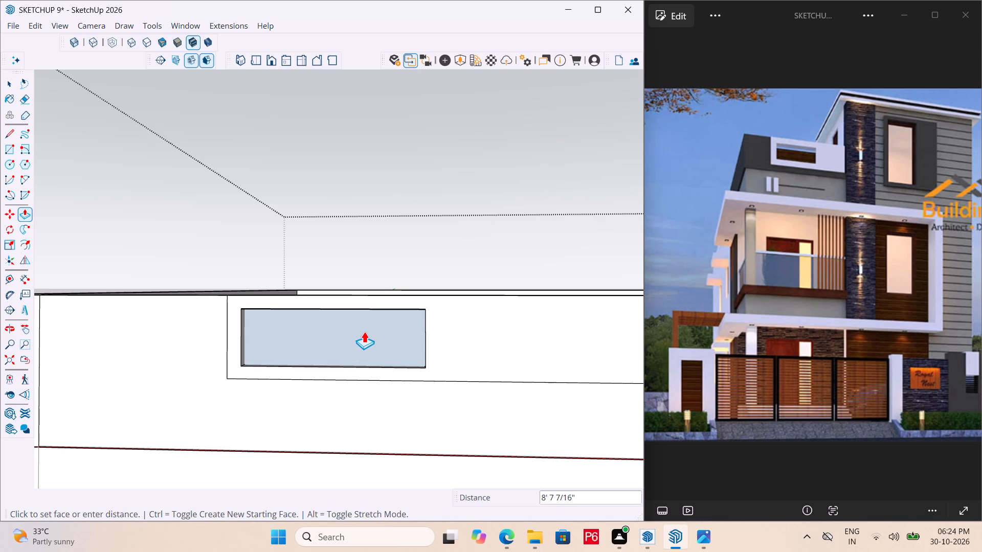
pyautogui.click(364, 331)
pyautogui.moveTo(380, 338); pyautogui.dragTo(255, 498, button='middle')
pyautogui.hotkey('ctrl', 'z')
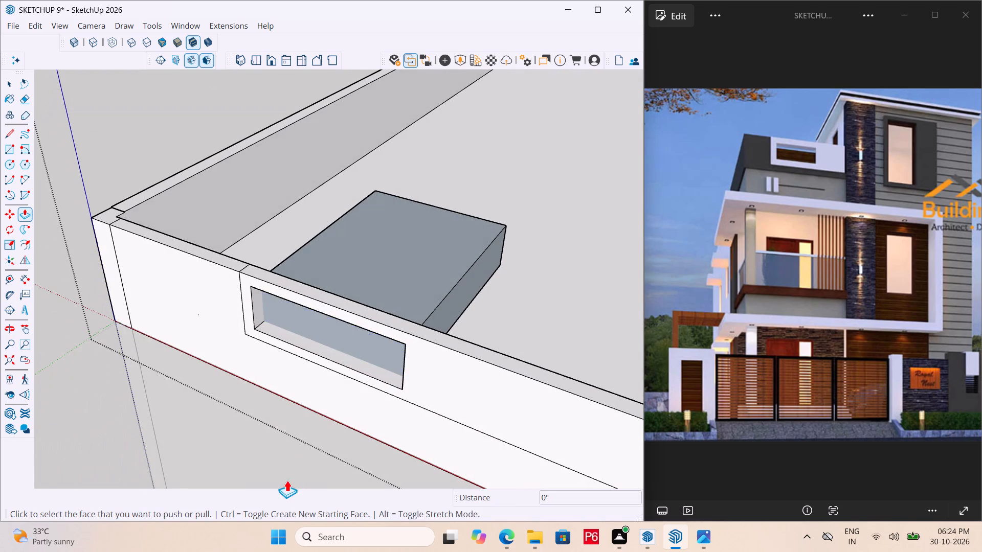
# Push the rectangle back through the front parapet's thickness to cut a window-like opening, and save the model.
pyautogui.click(309, 326)
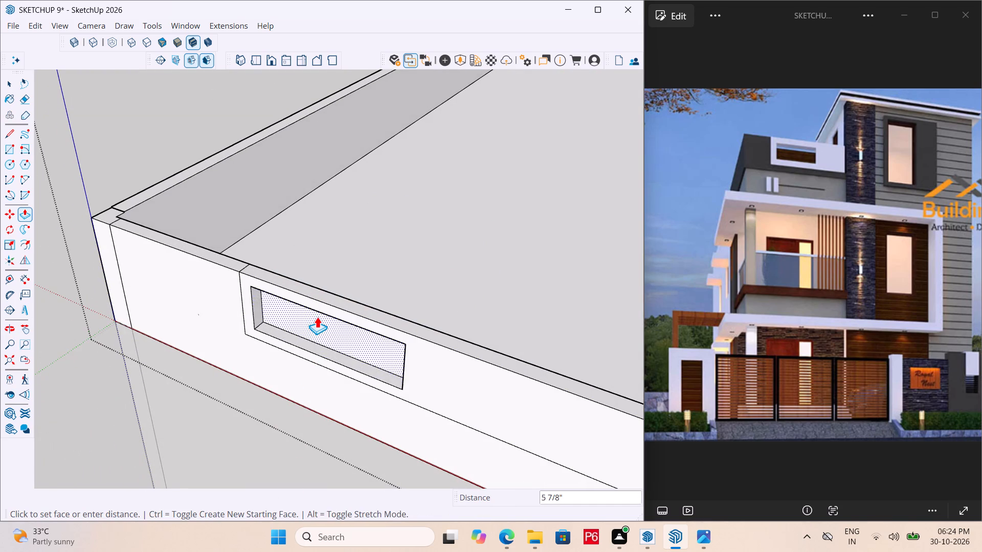
pyautogui.click(371, 341)
pyautogui.moveTo(255, 369); pyautogui.dragTo(408, 357, button='middle')
pyautogui.scroll(-1, 255, 369)
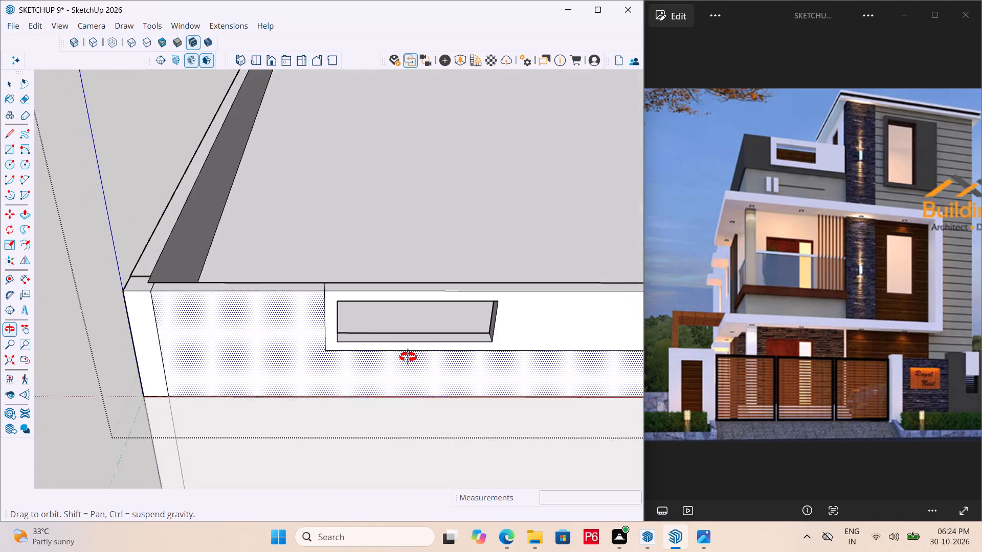
pyautogui.moveTo(408, 357); pyautogui.dragTo(410, 357, button='middle')
pyautogui.hotkey('ctrl', 's')
pyautogui.hotkey('ctrl', 's')
pyautogui.hotkey('ctrl', 's')
pyautogui.hotkey('ctrl', 's')
pyautogui.hotkey('ctrl', 's')
pyautogui.hotkey('ctrl', 's')
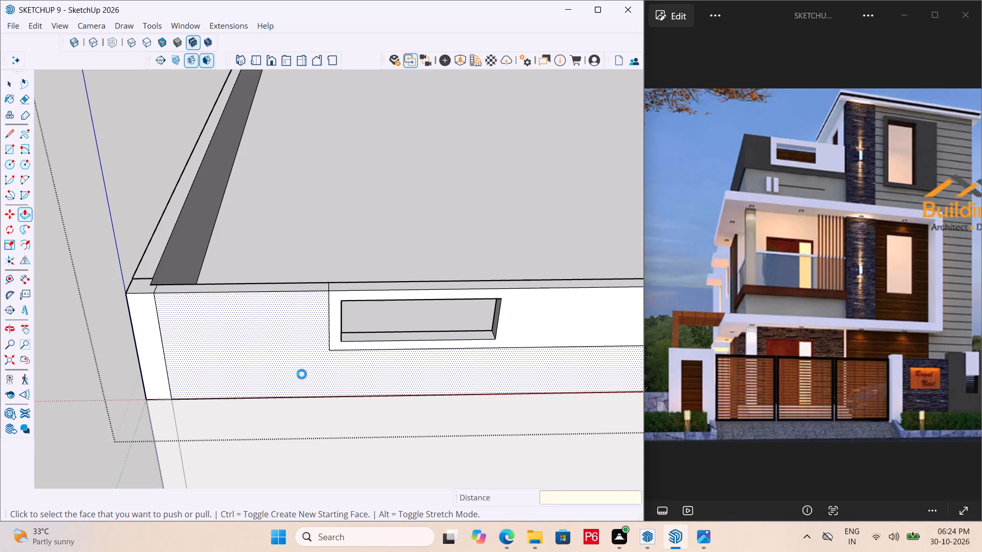
pyautogui.hotkey('ctrl', 's')
pyautogui.hotkey('ctrl', 's')
# Push the side parapet's top face 3/8" to level it with the front corner's top, and save the model.
pyautogui.scroll(16, 142, 281)
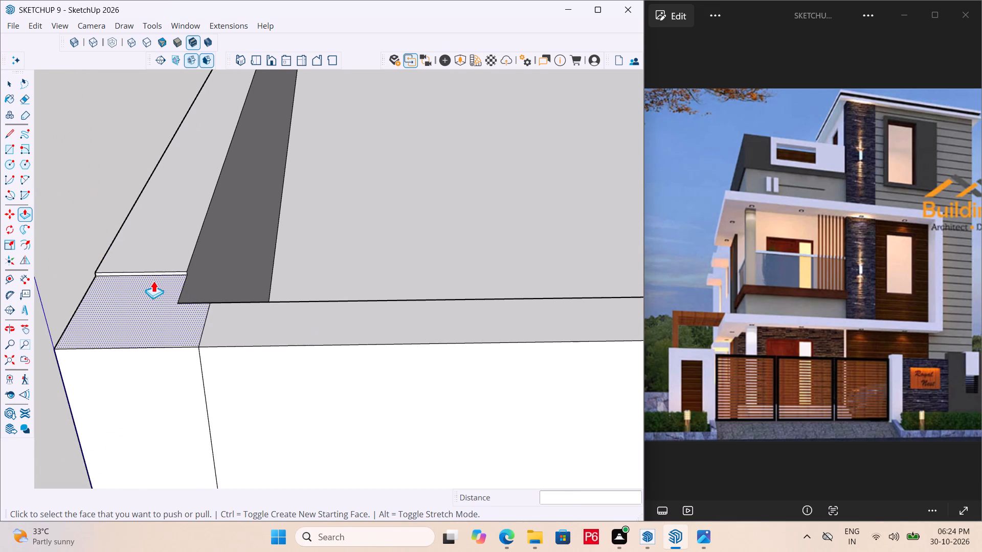
pyautogui.click(164, 256)
pyautogui.click(146, 292)
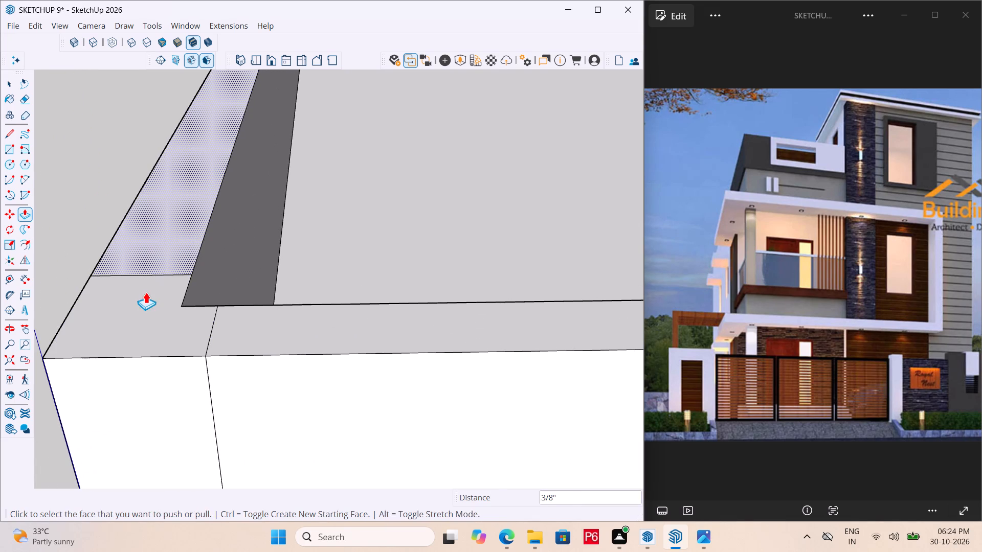
pyautogui.scroll(-6, 138, 294)
pyautogui.hotkey('ctrl', 's')
pyautogui.hotkey('ctrl', 's')
pyautogui.hotkey('ctrl', 's')
pyautogui.hotkey('ctrl', 's')
pyautogui.keyDown('ctrl'); pyautogui.scroll(-6, 141, 321); pyautogui.keyUp('ctrl')
pyautogui.hotkey('ctrl', 's')
pyautogui.hotkey('ctrl', 's')
pyautogui.hotkey('ctrl', 's')
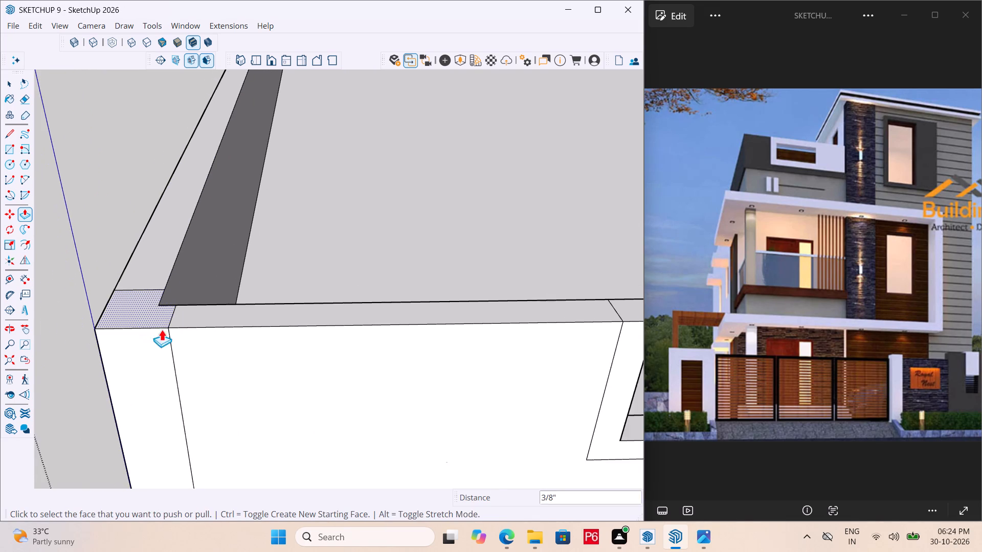
pyautogui.keyDown('ctrl'); pyautogui.scroll(-5, 181, 338); pyautogui.keyUp('ctrl')
pyautogui.hotkey('ctrl', 's')
pyautogui.hotkey('ctrl', 's')
pyautogui.hotkey('ctrl', 's')
pyautogui.scroll(-7, 190, 353)
pyautogui.scroll(-7, 286, 365)
# Examine the parapet's inner faces and rear corners from above, saving the model.
pyautogui.moveTo(308, 392); pyautogui.dragTo(354, 399, button='middle')
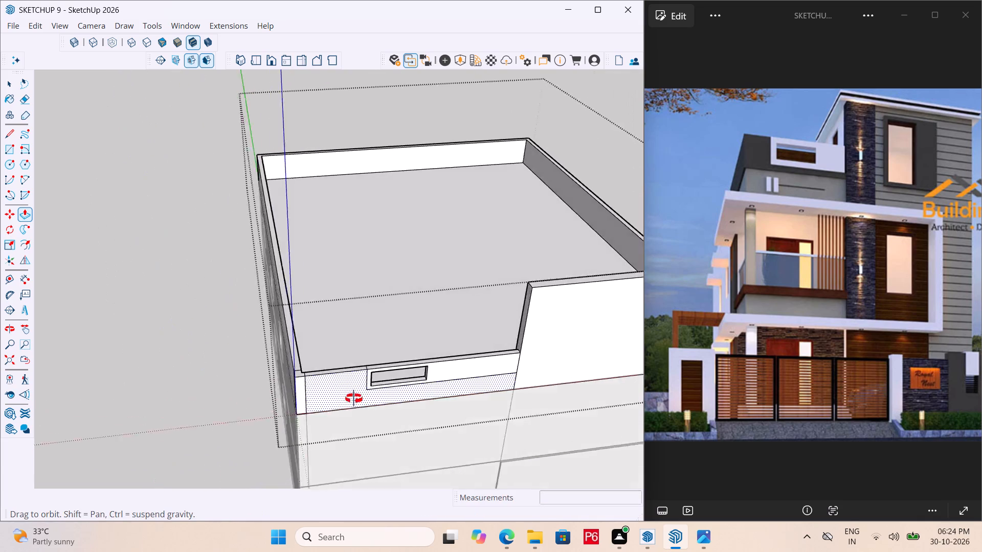
pyautogui.moveTo(354, 399); pyautogui.dragTo(415, 396, button='middle')
pyautogui.scroll(5, 651, 150)
pyautogui.scroll(-1, 433, 210)
pyautogui.scroll(14, 612, 153)
pyautogui.middleClick(641, 192)
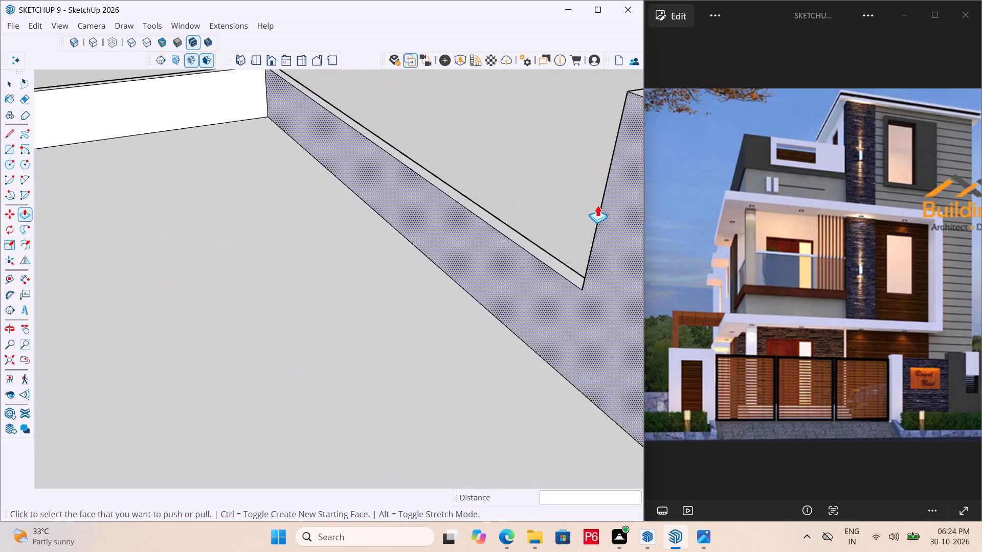
pyautogui.scroll(9, 597, 205)
pyautogui.scroll(-19, 536, 227)
pyautogui.scroll(3, 172, 191)
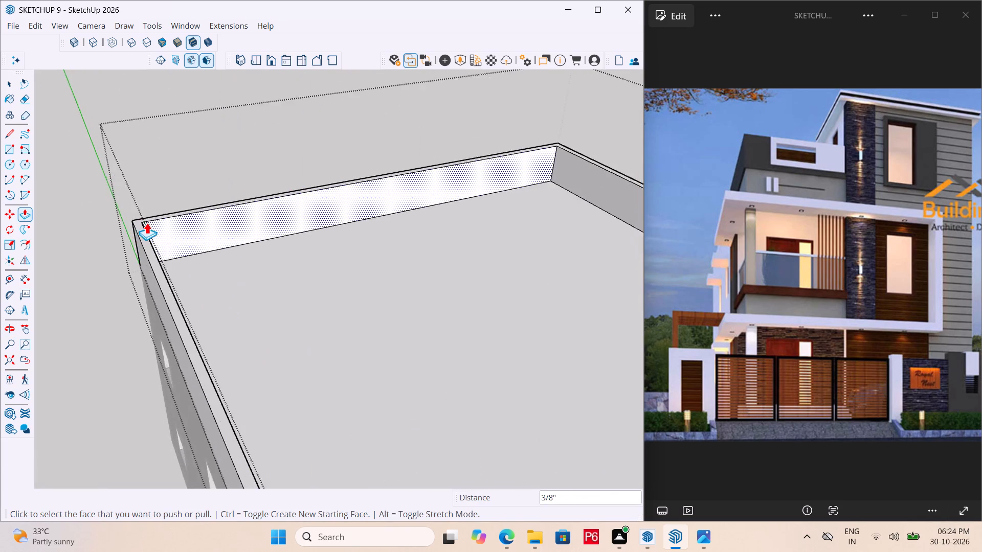
pyautogui.scroll(14, 147, 222)
pyautogui.scroll(-19, 25, 199)
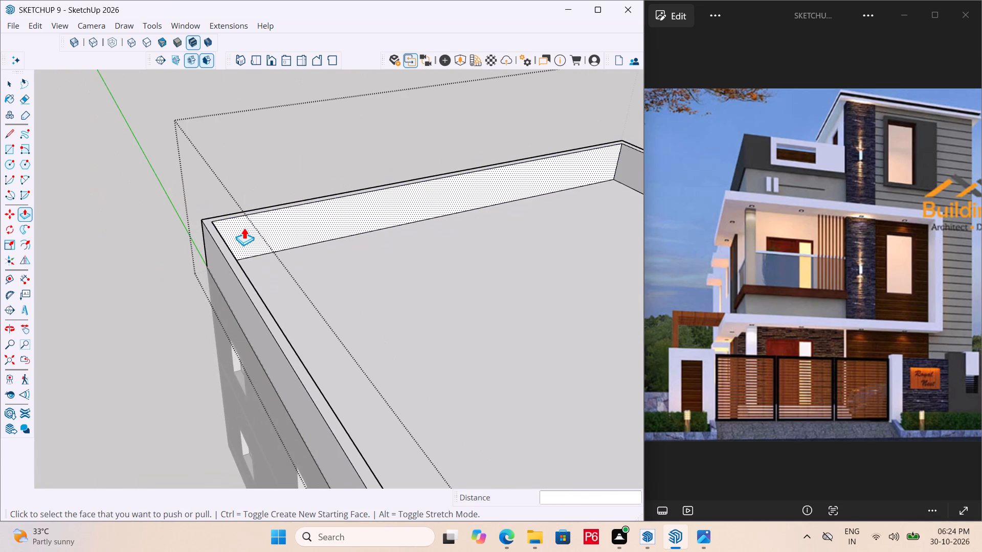
pyautogui.hotkey('ctrl', 's')
pyautogui.hotkey('ctrl', 's')
pyautogui.hotkey('ctrl', 's')
pyautogui.keyDown('ctrl'); pyautogui.scroll(-6, 198, 235); pyautogui.keyUp('ctrl')
pyautogui.hotkey('ctrl', 's')
pyautogui.hotkey('ctrl', 's')
pyautogui.hotkey('ctrl', 's')
pyautogui.keyDown('ctrl'); pyautogui.scroll(-6, 198, 237); pyautogui.keyUp('ctrl')
pyautogui.hotkey('ctrl', 's')
pyautogui.scroll(-6, 184, 238)
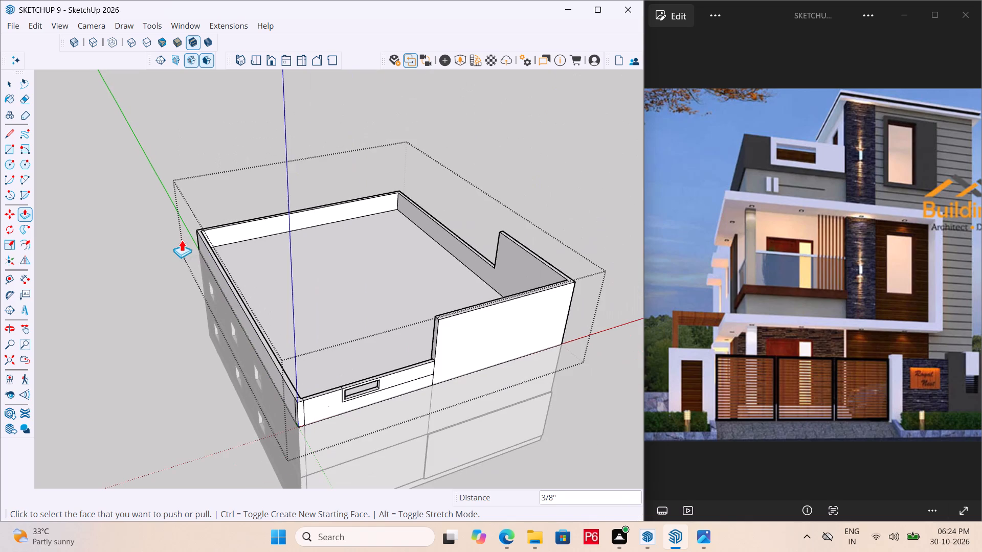
# Examine the front parapet opening and the overall facade from several angles, saving the model along the way.
pyautogui.scroll(6, 369, 402)
pyautogui.moveTo(398, 384); pyautogui.dragTo(403, 332, button='middle')
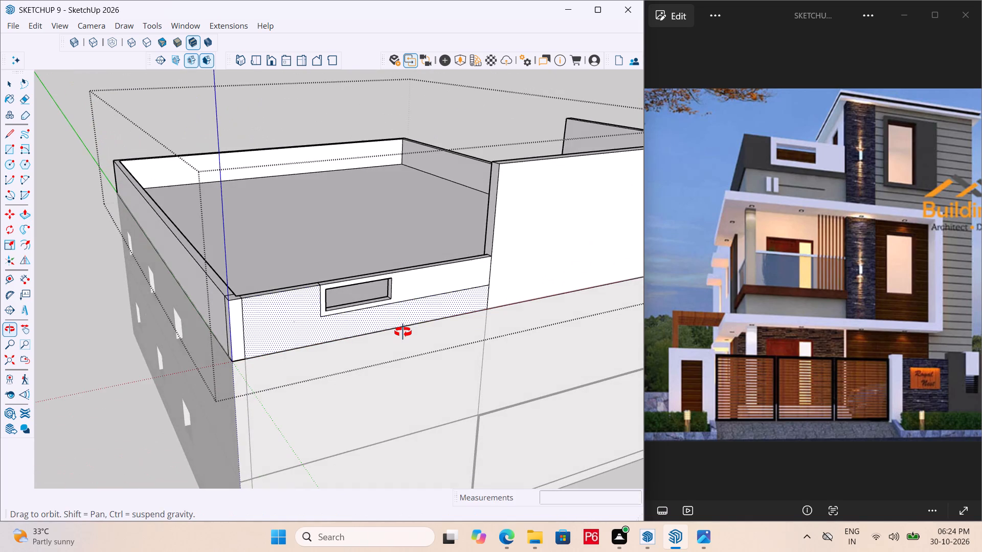
pyautogui.moveTo(403, 332); pyautogui.dragTo(398, 328, button='middle')
pyautogui.scroll(3, 291, 310)
pyautogui.press('space')
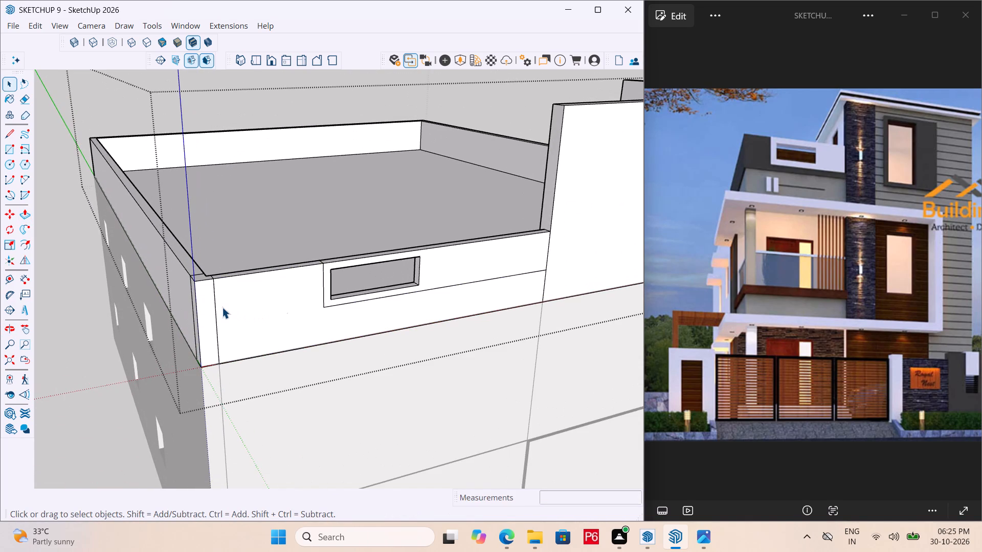
pyautogui.hotkey('ctrl', 's')
pyautogui.hotkey('ctrl', 's')
pyautogui.hotkey('ctrl', 's')
pyautogui.hotkey('ctrl', 's')
pyautogui.hotkey('ctrl', 's')
pyautogui.hotkey('ctrl', 's')
pyautogui.hotkey('ctrl', 's')
pyautogui.scroll(-9, 286, 329)
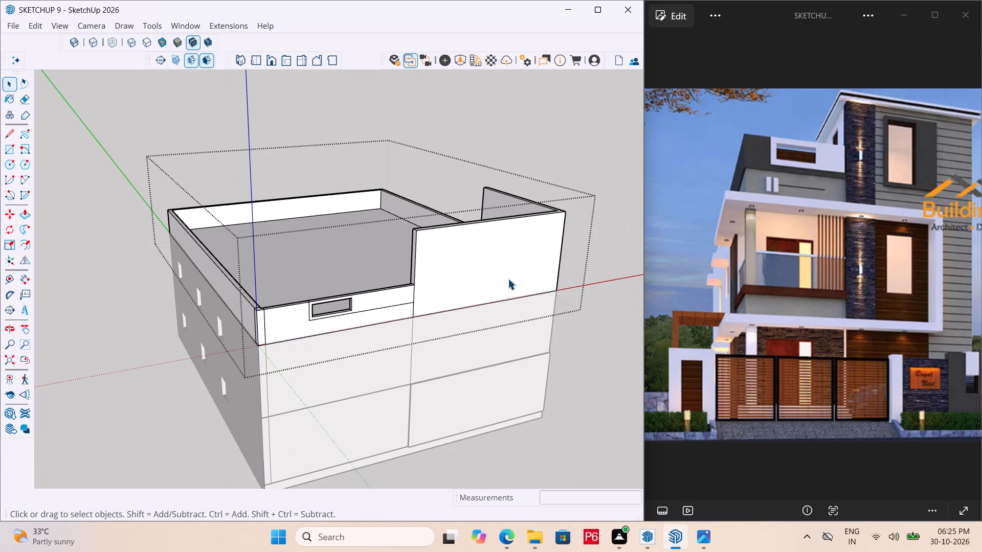
pyautogui.hotkey('ctrl', 's')
pyautogui.hotkey('ctrl', 's')
pyautogui.hotkey('ctrl', 's')
pyautogui.hotkey('ctrl', 's')
pyautogui.hotkey('ctrl', 's')
pyautogui.hotkey('ctrl', 's')
pyautogui.scroll(-2, 451, 303)
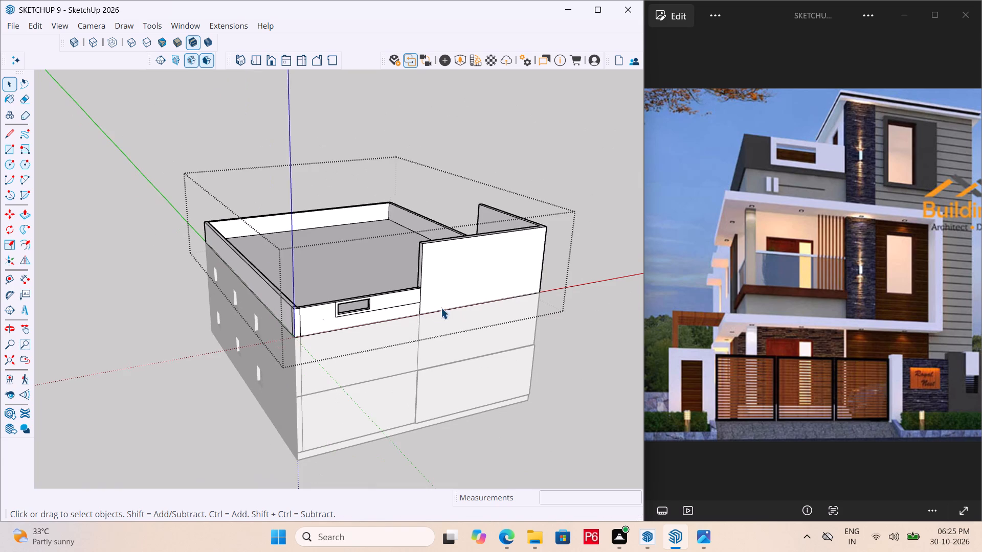
pyautogui.moveTo(341, 370); pyautogui.dragTo(341, 342, button='middle')
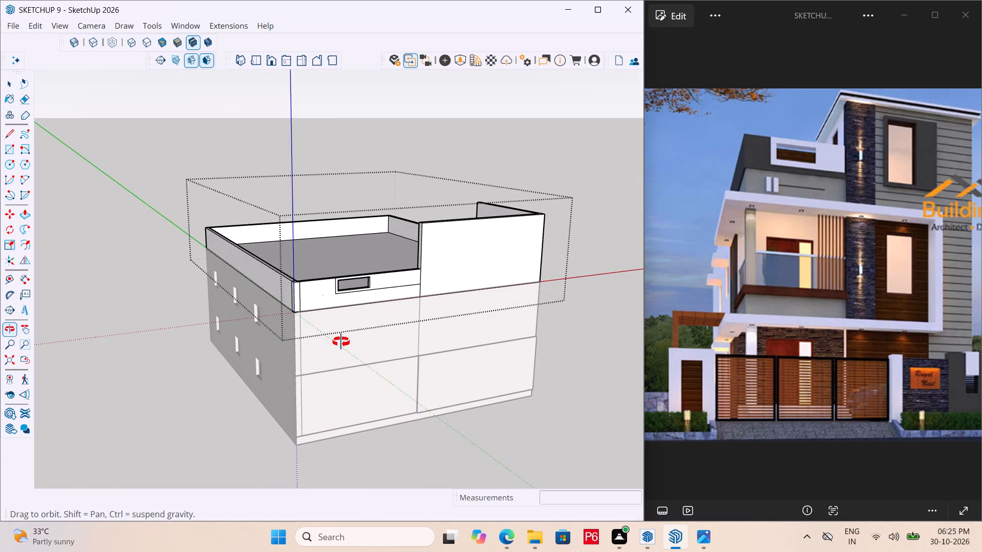
pyautogui.moveTo(341, 342); pyautogui.dragTo(324, 333, button='middle')
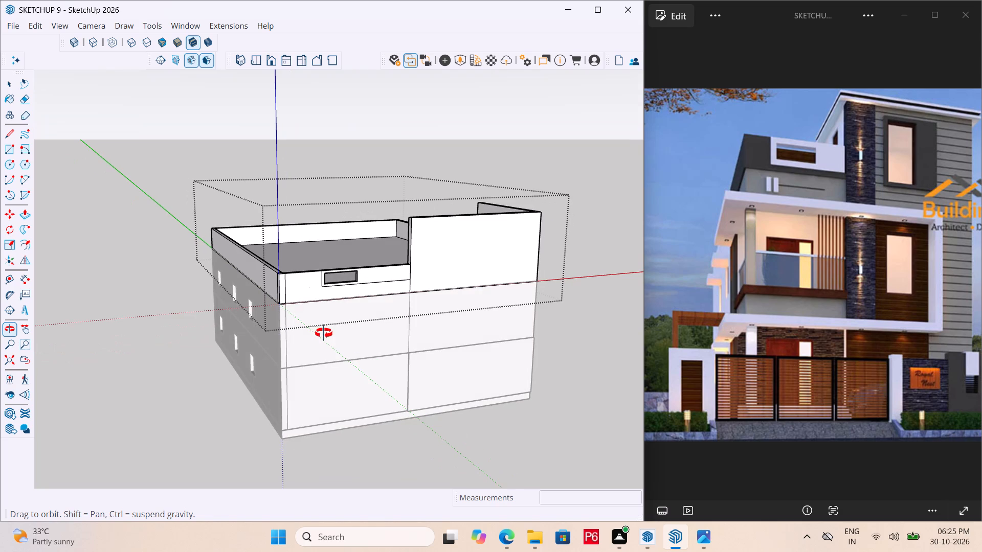
pyautogui.moveTo(324, 333); pyautogui.dragTo(328, 335, button='middle')
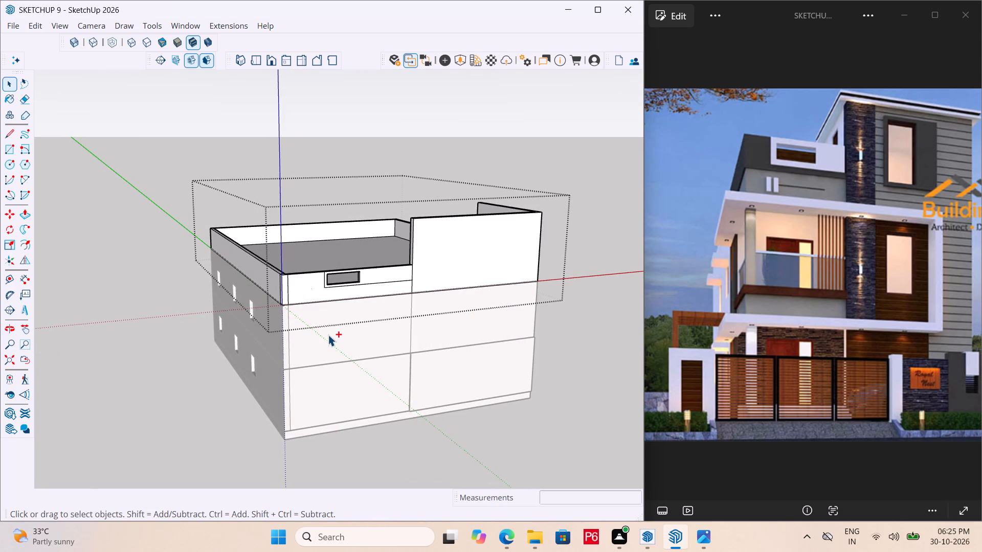
pyautogui.hotkey('ctrl', 's')
pyautogui.hotkey('ctrl', 's')
pyautogui.hotkey('ctrl', 's')
pyautogui.hotkey('ctrl', 's')
pyautogui.moveTo(328, 336); pyautogui.dragTo(378, 359, button='middle')
# Open the ground floor for editing, push its front wall face below the low parapet 1' inward, and save the model.
pyautogui.press('space')
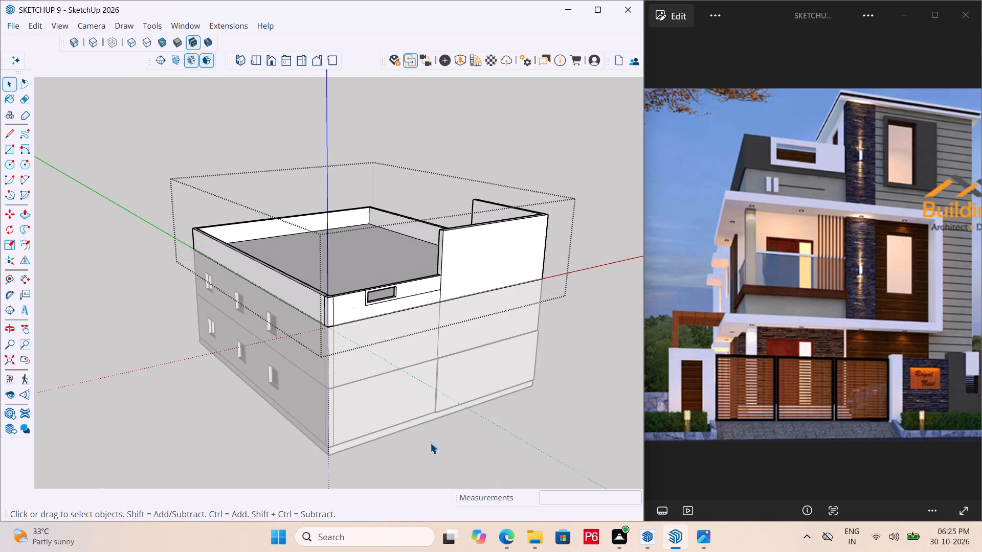
pyautogui.click(432, 443)
pyautogui.moveTo(373, 409); pyautogui.dragTo(359, 386, button='middle')
pyautogui.scroll(2, 373, 408)
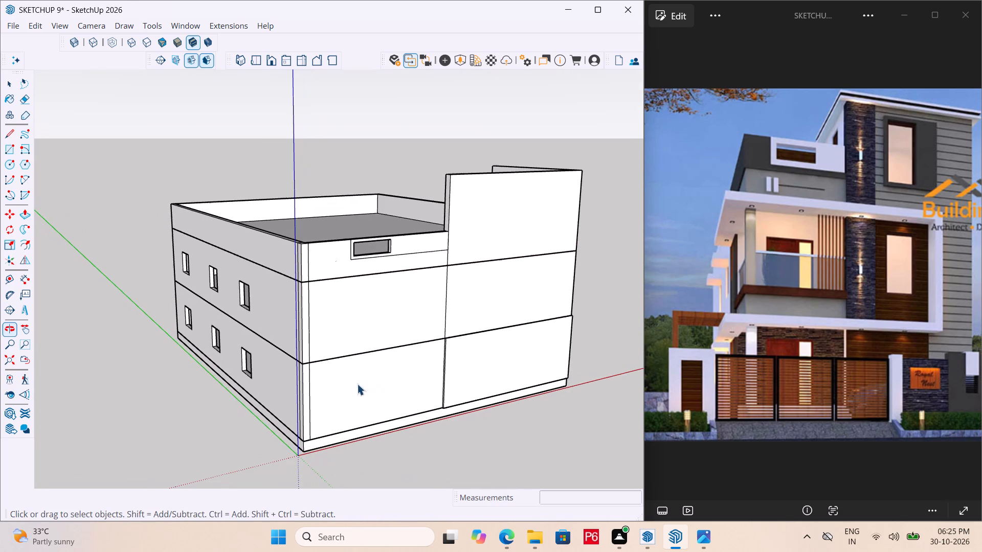
pyautogui.doubleClick(335, 388)
pyautogui.click(359, 386)
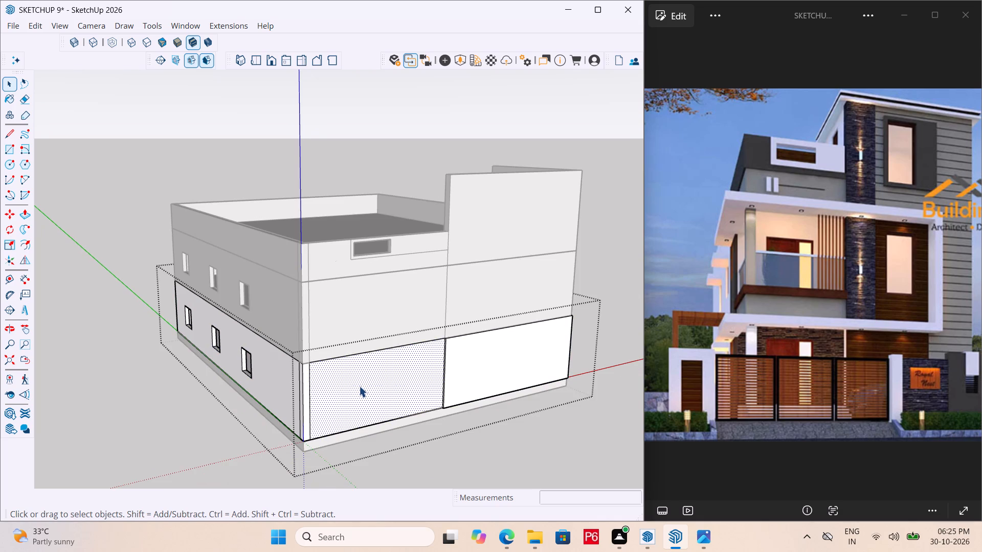
pyautogui.moveTo(396, 381); pyautogui.dragTo(366, 381, button='middle')
pyautogui.press('p')
pyautogui.click(365, 382)
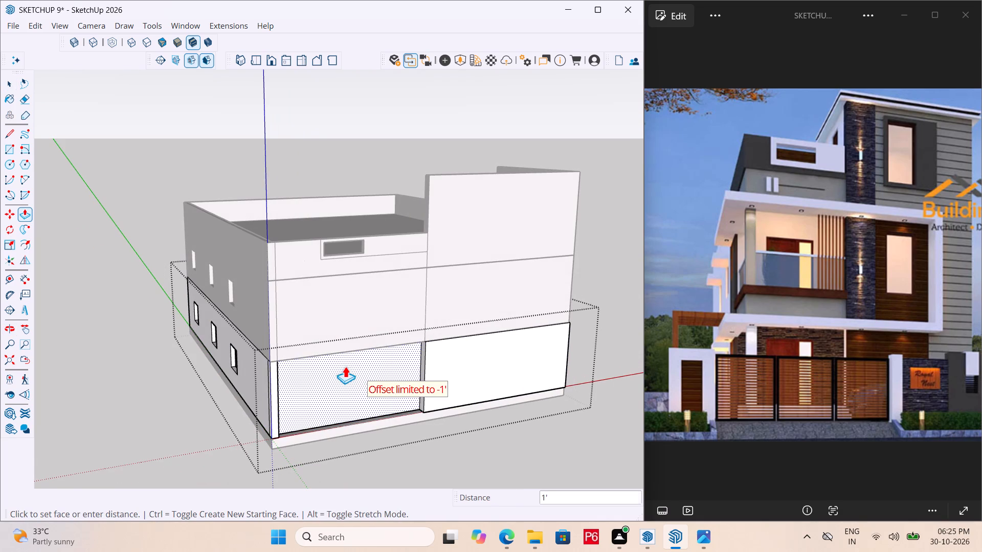
pyautogui.moveTo(345, 366); pyautogui.dragTo(413, 383, button='middle')
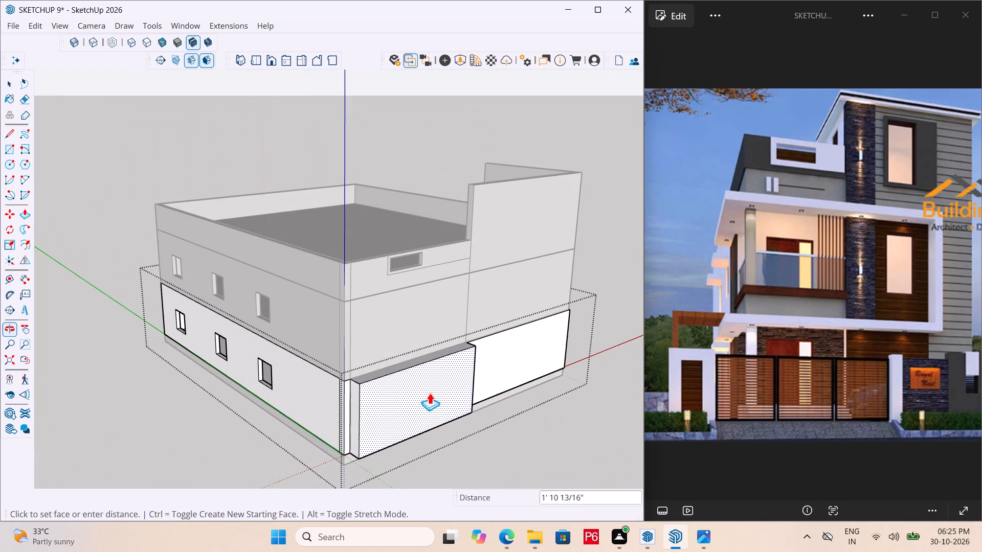
pyautogui.click(384, 380)
pyautogui.hotkey('ctrl', 's')
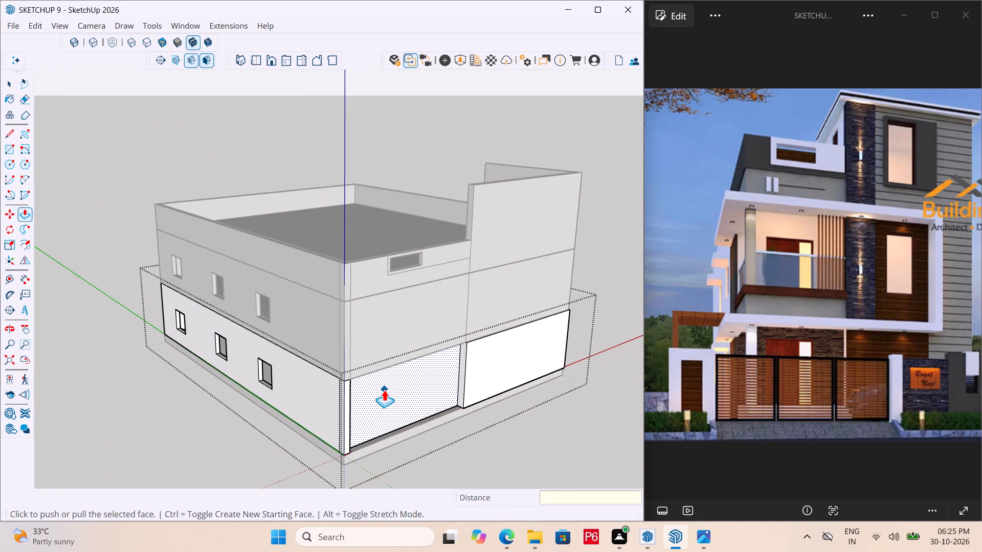
pyautogui.hotkey('ctrl', 's')
pyautogui.hotkey('ctrl', 's')
pyautogui.hotkey('ctrl', 's')
pyautogui.moveTo(462, 403); pyautogui.dragTo(459, 403, button='middle')
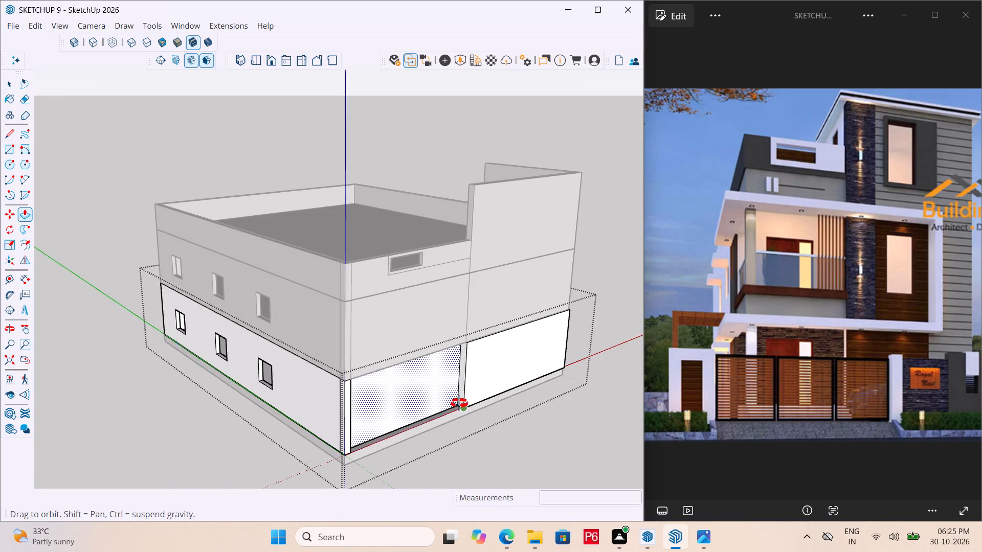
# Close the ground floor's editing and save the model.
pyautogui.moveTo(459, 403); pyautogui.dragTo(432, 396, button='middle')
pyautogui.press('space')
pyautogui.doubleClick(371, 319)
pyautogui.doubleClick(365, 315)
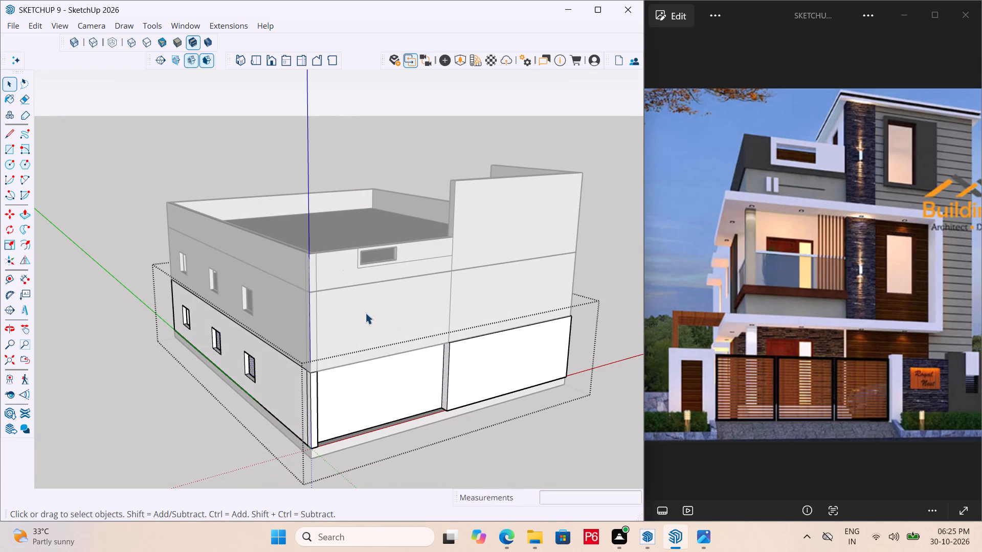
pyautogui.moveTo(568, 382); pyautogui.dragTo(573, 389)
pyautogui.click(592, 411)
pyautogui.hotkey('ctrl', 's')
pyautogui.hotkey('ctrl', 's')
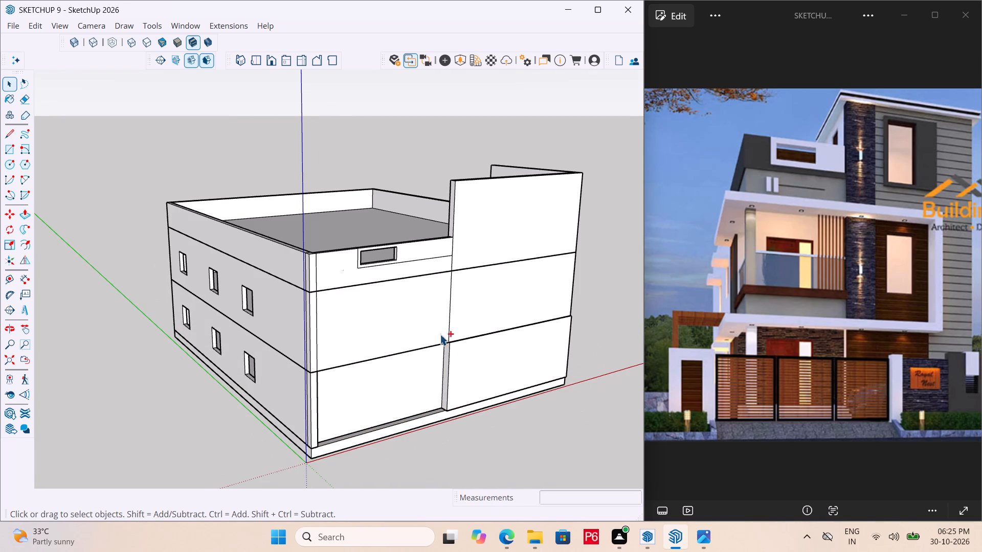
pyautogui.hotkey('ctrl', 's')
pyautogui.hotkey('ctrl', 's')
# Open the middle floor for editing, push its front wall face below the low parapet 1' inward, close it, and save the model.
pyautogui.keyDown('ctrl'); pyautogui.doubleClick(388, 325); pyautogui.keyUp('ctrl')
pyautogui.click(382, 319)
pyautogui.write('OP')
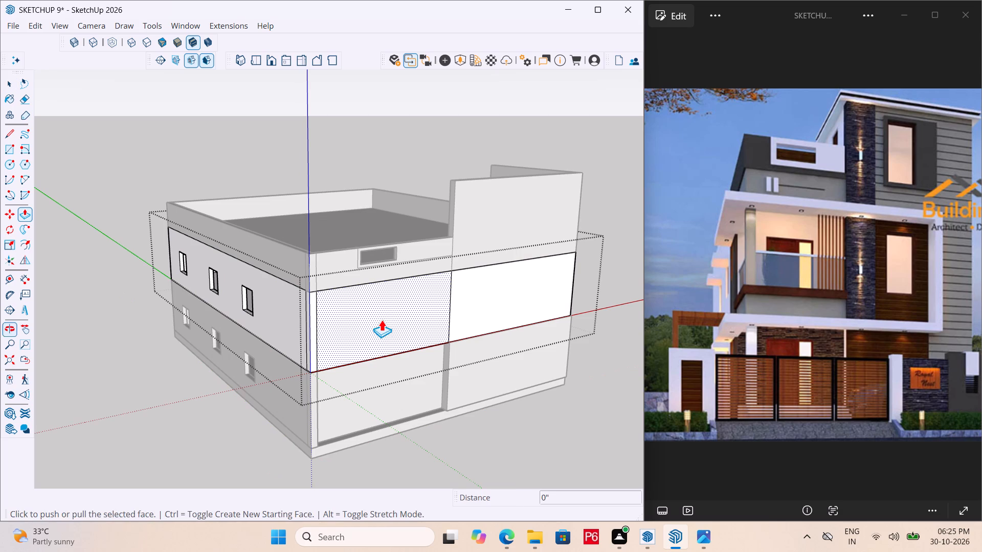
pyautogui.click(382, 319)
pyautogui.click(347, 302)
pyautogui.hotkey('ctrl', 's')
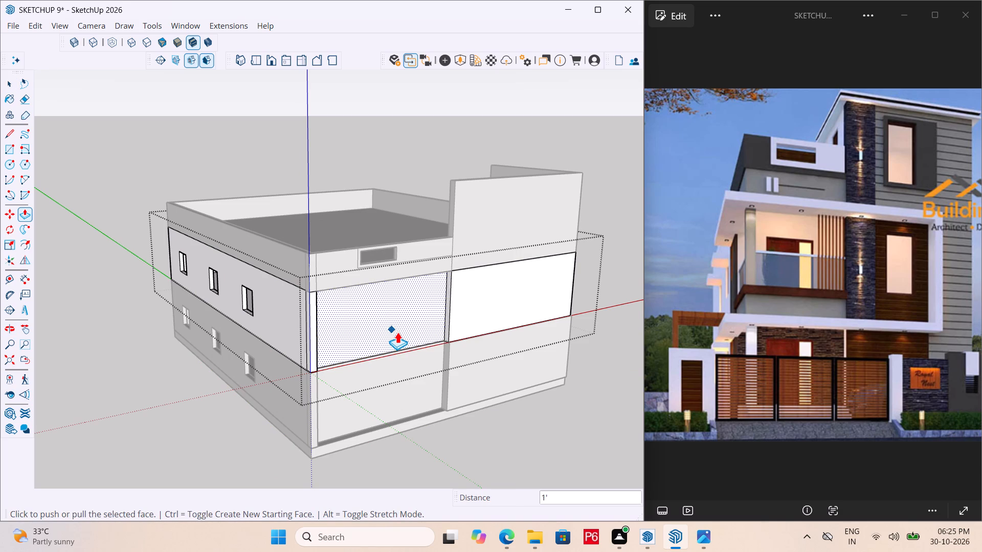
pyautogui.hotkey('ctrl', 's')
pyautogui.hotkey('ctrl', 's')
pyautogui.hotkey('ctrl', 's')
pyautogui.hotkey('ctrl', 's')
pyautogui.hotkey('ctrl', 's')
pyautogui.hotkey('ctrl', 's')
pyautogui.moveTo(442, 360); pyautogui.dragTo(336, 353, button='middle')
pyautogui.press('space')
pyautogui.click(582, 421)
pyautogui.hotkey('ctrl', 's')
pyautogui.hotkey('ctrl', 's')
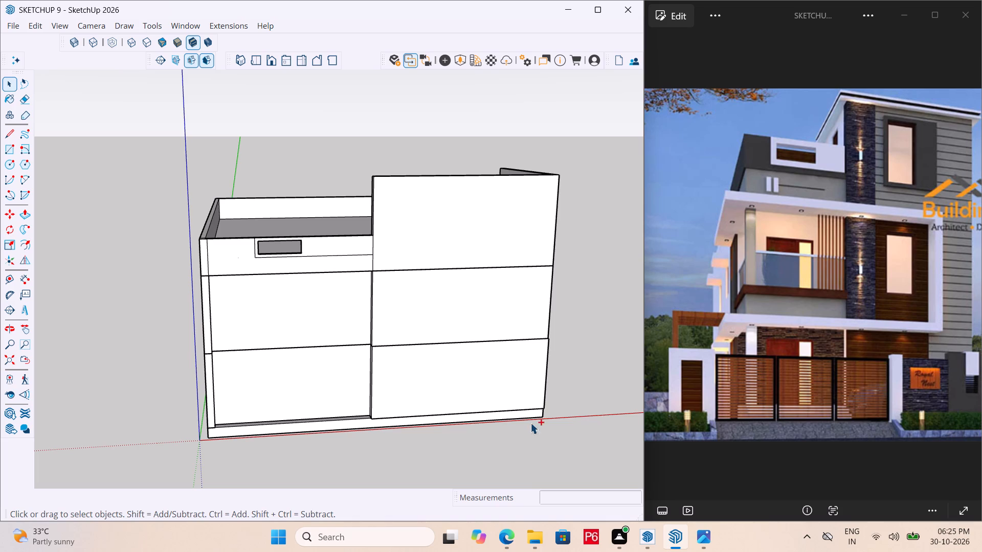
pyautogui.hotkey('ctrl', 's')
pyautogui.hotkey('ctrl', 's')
# Undo the 1' front wall recesses on the middle floor and the ground floor.
pyautogui.keyDown('ctrl'); pyautogui.moveTo(470, 430); pyautogui.dragTo(589, 448, button='middle'); pyautogui.keyUp('ctrl')
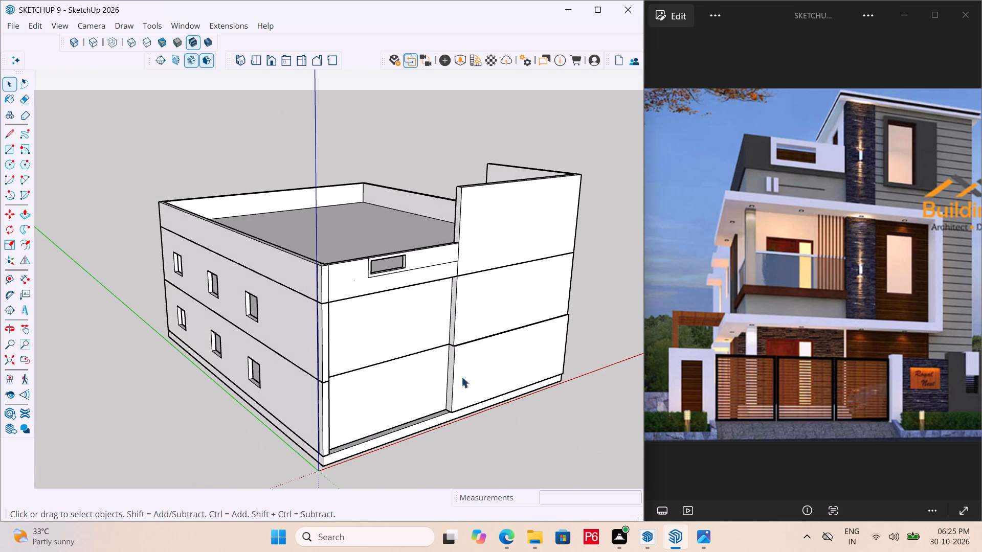
pyautogui.moveTo(367, 350); pyautogui.dragTo(76, 325, button='middle')
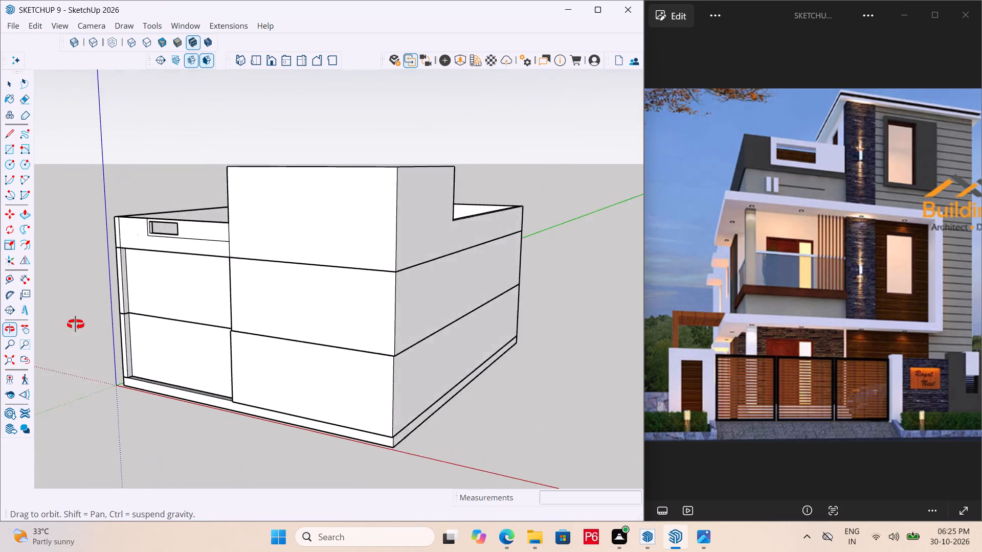
pyautogui.moveTo(76, 325); pyautogui.dragTo(361, 327, button='middle')
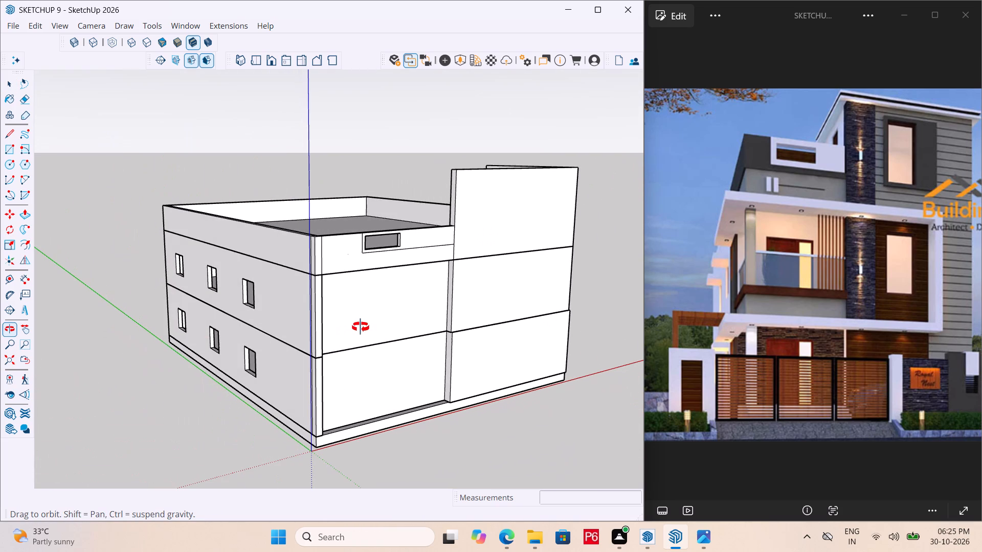
pyautogui.moveTo(361, 327); pyautogui.dragTo(361, 331, button='middle')
pyautogui.hotkey('ctrl', 'z')
pyautogui.hotkey('ctrl', 'z')
pyautogui.hotkey('ctrl', 'z')
pyautogui.hotkey('ctrl', 'z')
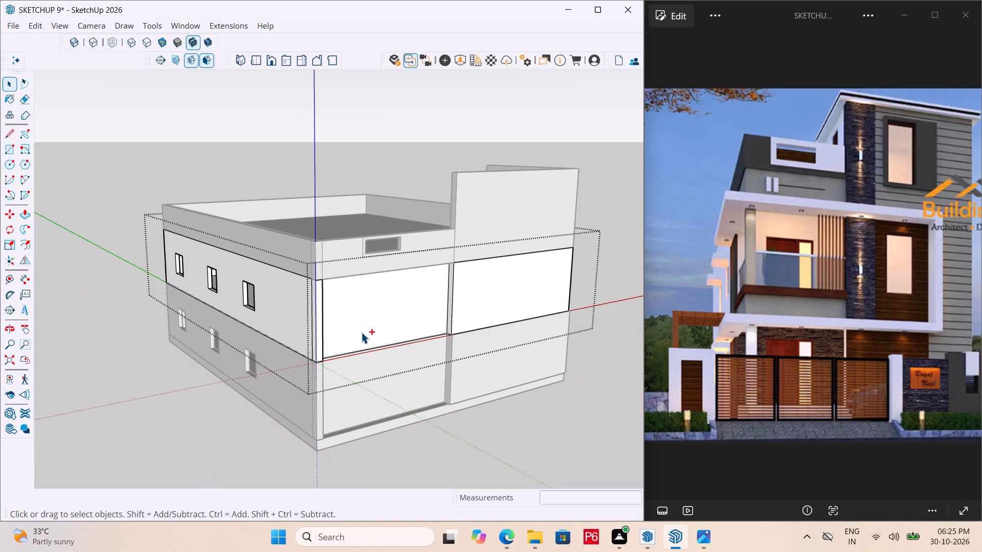
pyautogui.hotkey('ctrl', 'z')
pyautogui.hotkey('ctrl', 'z')
pyautogui.hotkey('ctrl', 'z')
pyautogui.hotkey('ctrl', 'z')
pyautogui.hotkey('ctrl', 'z')
pyautogui.hotkey('ctrl', 'z')
pyautogui.hotkey('ctrl', 'z')
pyautogui.hotkey('ctrl', 'z')
pyautogui.hotkey('ctrl', 'z')
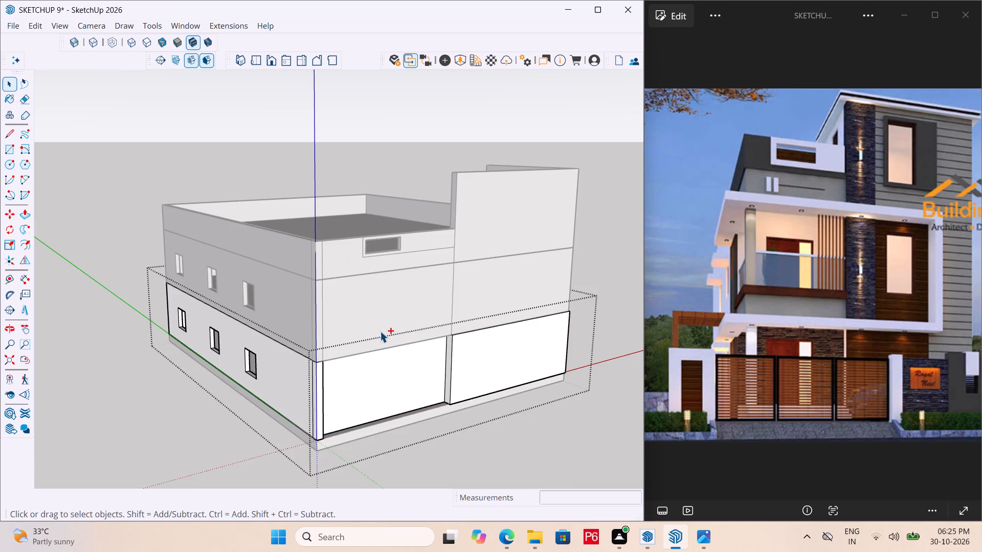
pyautogui.hotkey('ctrl', 'z')
pyautogui.hotkey('ctrl', 'z')
pyautogui.hotkey('ctrl', 'z')
pyautogui.hotkey('ctrl', 'z')
# Undo further earlier edits to the house, closing the parapet storey's editing and saving the model along the way.
pyautogui.scroll(6, 455, 380)
pyautogui.middleClick(455, 380)
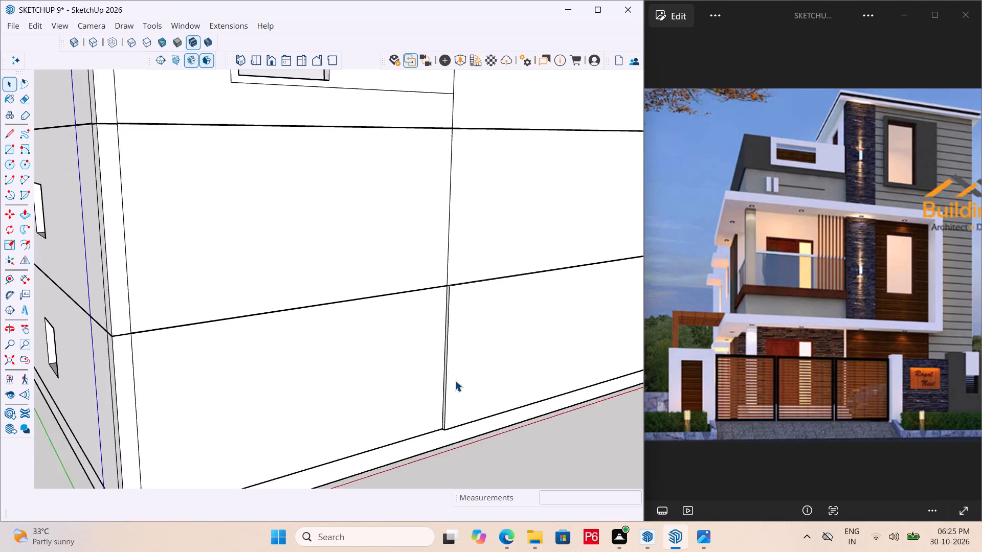
pyautogui.scroll(7, 455, 380)
pyautogui.scroll(-4, 366, 339)
pyautogui.hotkey('ctrl', 'z')
pyautogui.hotkey('ctrl', 'z')
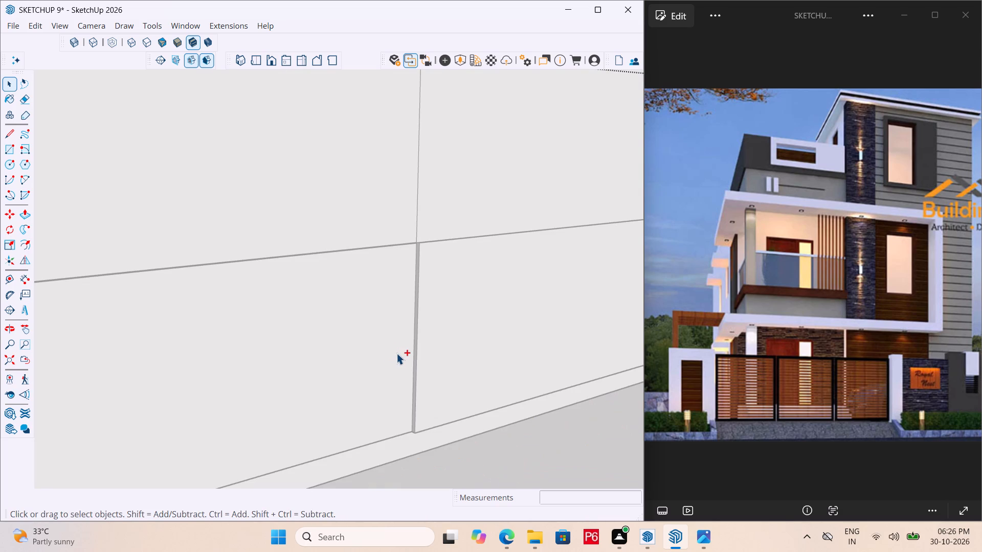
pyautogui.scroll(-7, 403, 344)
pyautogui.press('space')
pyautogui.scroll(-2, 439, 347)
pyautogui.click(516, 395)
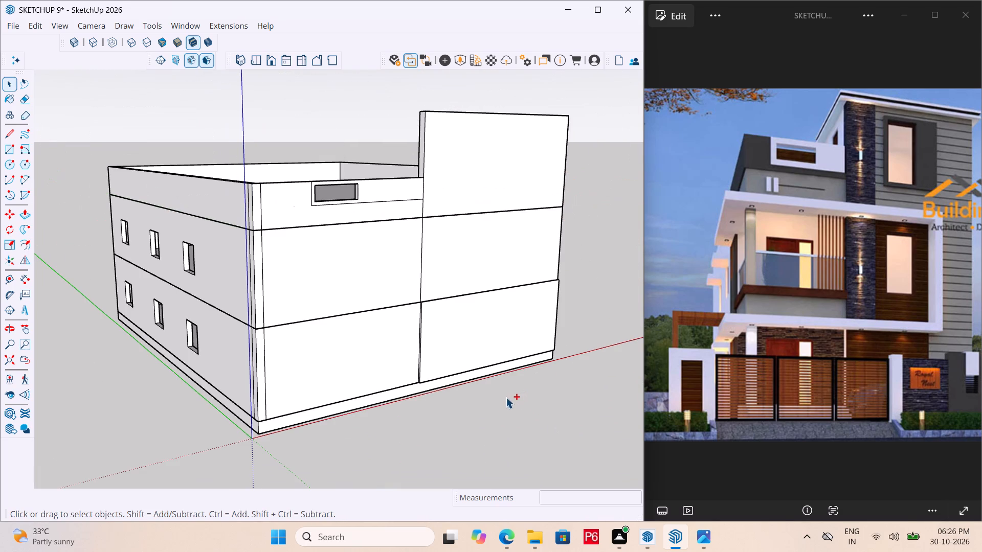
pyautogui.hotkey('ctrl', 's')
pyautogui.hotkey('ctrl', 'z')
pyautogui.hotkey('ctrl', 'z')
pyautogui.press('Escape')
pyautogui.hotkey('ctrl', 'z')
pyautogui.hotkey('ctrl', 'z')
pyautogui.hotkey('ctrl', 'z')
pyautogui.hotkey('ctrl', 'z')
pyautogui.hotkey('ctrl', 'z')
pyautogui.click(480, 402)
pyautogui.press('Escape')
# Examine the narrow ledge between the ground floor and the floor above at the front wall and corner, saving the model.
pyautogui.moveTo(400, 365); pyautogui.dragTo(456, 372, button='middle')
pyautogui.scroll(18, 456, 369)
pyautogui.moveTo(456, 347); pyautogui.dragTo(458, 337, button='middle')
pyautogui.scroll(-6, 400, 344)
pyautogui.moveTo(393, 360); pyautogui.dragTo(469, 550, button='middle')
pyautogui.scroll(-4, 333, 345)
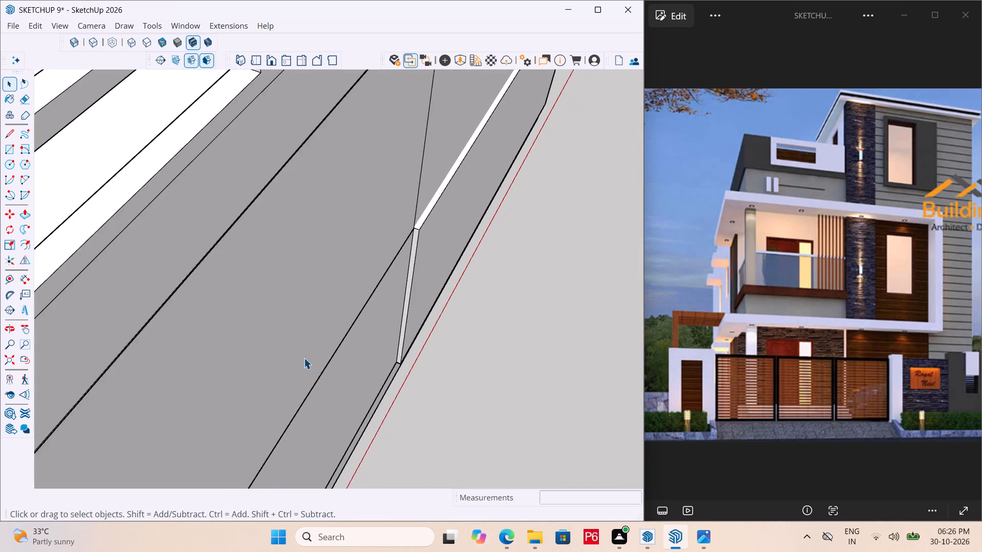
pyautogui.scroll(-10, 304, 358)
pyautogui.scroll(-3, 360, 354)
pyautogui.moveTo(440, 328); pyautogui.dragTo(100, 307, button='middle')
pyautogui.moveTo(579, 366); pyautogui.dragTo(294, 307, button='middle')
pyautogui.scroll(10, 294, 307)
pyautogui.scroll(1, 386, 379)
pyautogui.scroll(-7, 403, 397)
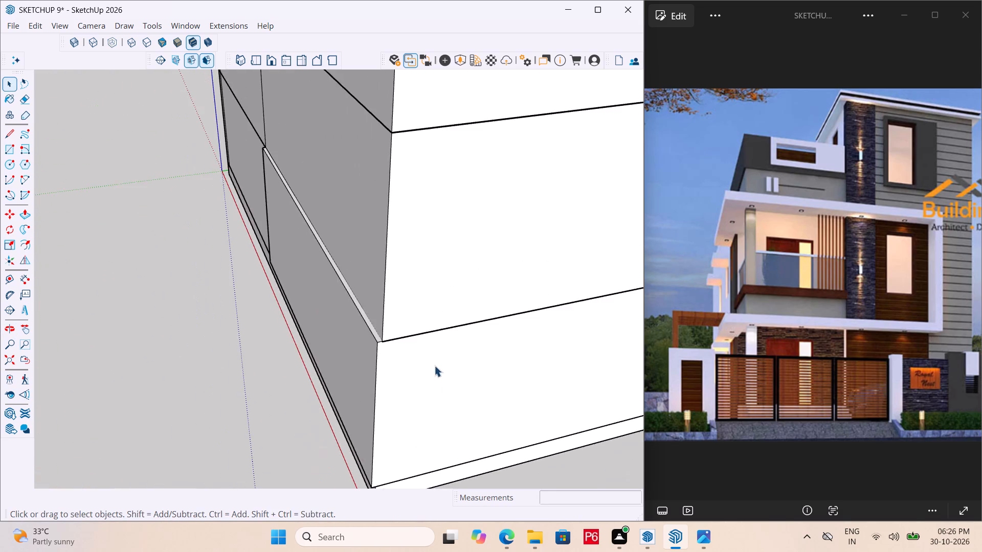
pyautogui.scroll(20, 419, 311)
pyautogui.scroll(15, 419, 311)
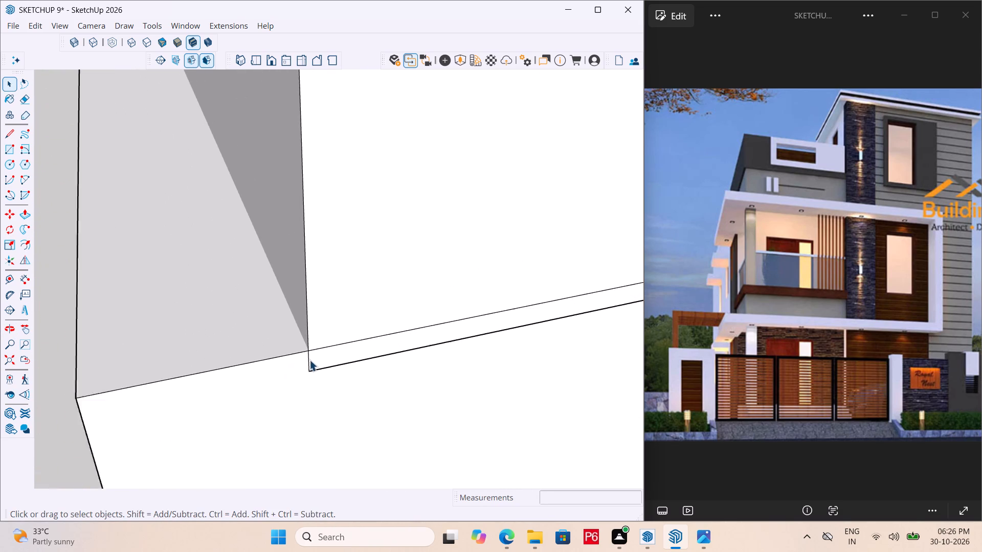
pyautogui.scroll(1, 309, 360)
pyautogui.scroll(-20, 307, 341)
pyautogui.scroll(-7, 307, 341)
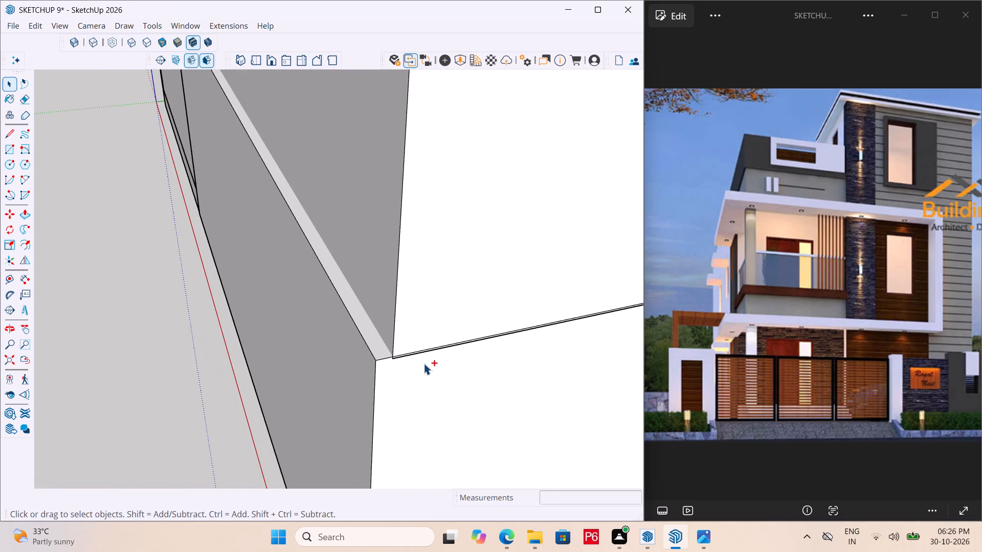
pyautogui.hotkey('ctrl', 's')
pyautogui.hotkey('ctrl', 's')
pyautogui.keyDown('ctrl'); pyautogui.scroll(-7, 356, 369); pyautogui.keyUp('ctrl')
pyautogui.hotkey('ctrl', 's')
pyautogui.hotkey('ctrl', 's')
pyautogui.hotkey('ctrl', 's')
pyautogui.hotkey('ctrl', 's')
pyautogui.hotkey('ctrl', 's')
pyautogui.hotkey('ctrl', 's')
pyautogui.scroll(-4, 355, 370)
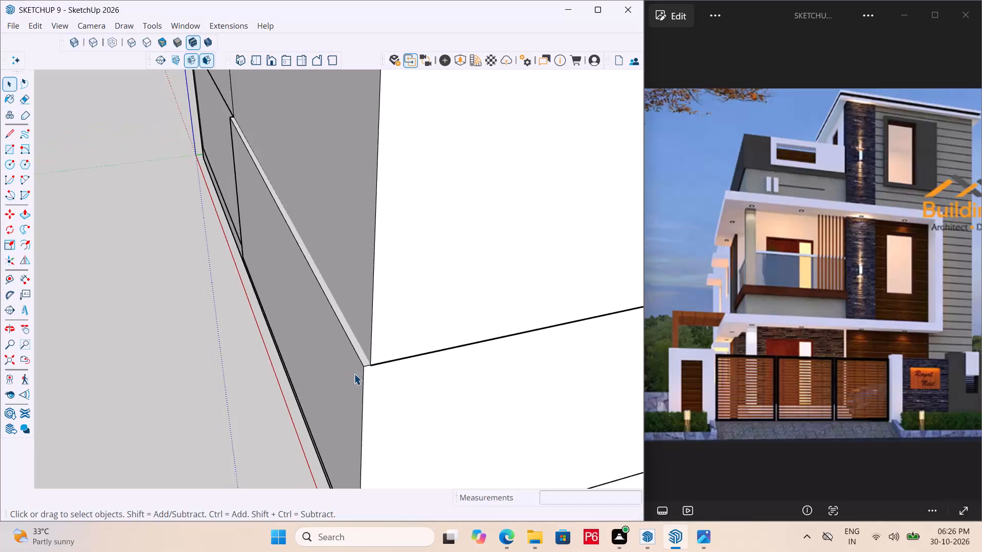
pyautogui.scroll(-8, 354, 374)
# Undo more of the earlier edits on the parapet storey, checking its front corner, and close its editing.
pyautogui.moveTo(245, 403); pyautogui.dragTo(632, 371, button='middle')
pyautogui.moveTo(125, 366); pyautogui.dragTo(386, 338, button='middle')
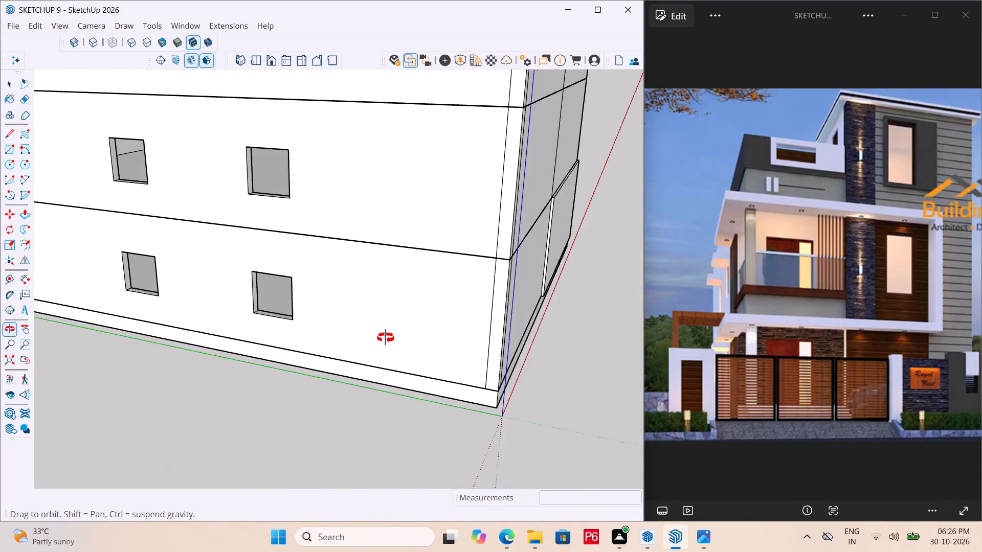
pyautogui.moveTo(386, 338); pyautogui.dragTo(340, 354, button='middle')
pyautogui.hotkey('ctrl', 'z')
pyautogui.hotkey('ctrl', 'z')
pyautogui.hotkey('ctrl', 'z')
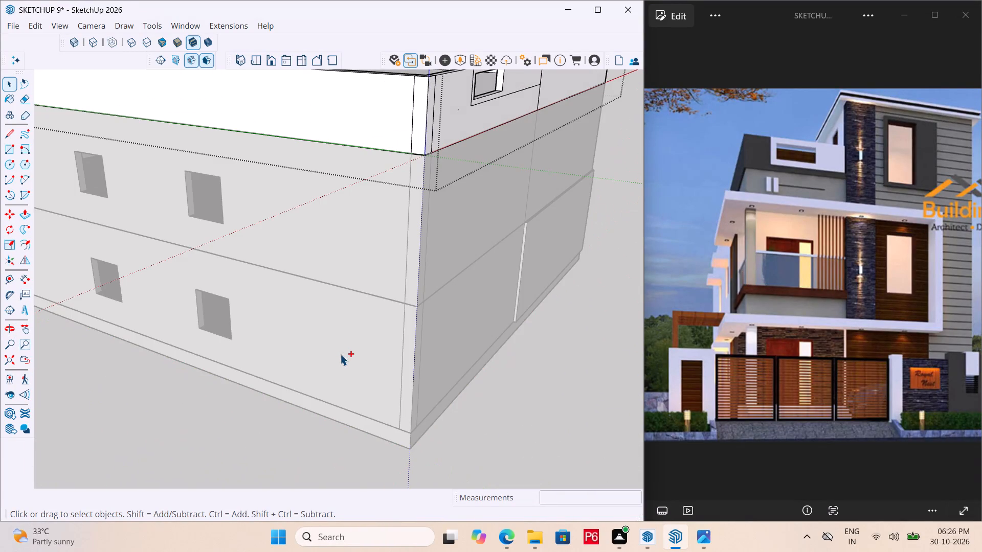
pyautogui.hotkey('ctrl', 'z')
pyautogui.hotkey('ctrl', 'z')
pyautogui.hotkey('ctrl', 'z')
pyautogui.hotkey('ctrl', 'z')
pyautogui.keyDown('ctrl'); pyautogui.scroll(-5, 313, 358); pyautogui.keyUp('ctrl')
pyautogui.hotkey('ctrl', 'z')
pyautogui.hotkey('ctrl', 'z')
pyautogui.hotkey('ctrl', 'z')
pyautogui.keyDown('ctrl'); pyautogui.moveTo(337, 182); pyautogui.dragTo(608, 240, button='middle'); pyautogui.keyUp('ctrl')
pyautogui.hotkey('ctrl', 'z')
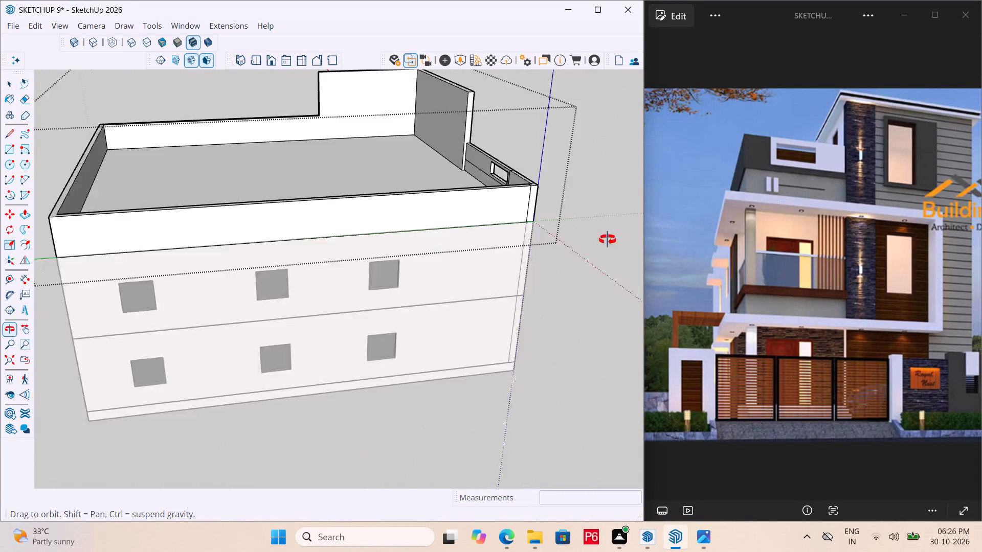
pyautogui.keyDown('ctrl'); pyautogui.moveTo(608, 240); pyautogui.dragTo(616, 273, button='middle'); pyautogui.keyUp('ctrl')
pyautogui.scroll(17, 589, 134)
pyautogui.moveTo(556, 239); pyautogui.dragTo(515, 261, button='middle')
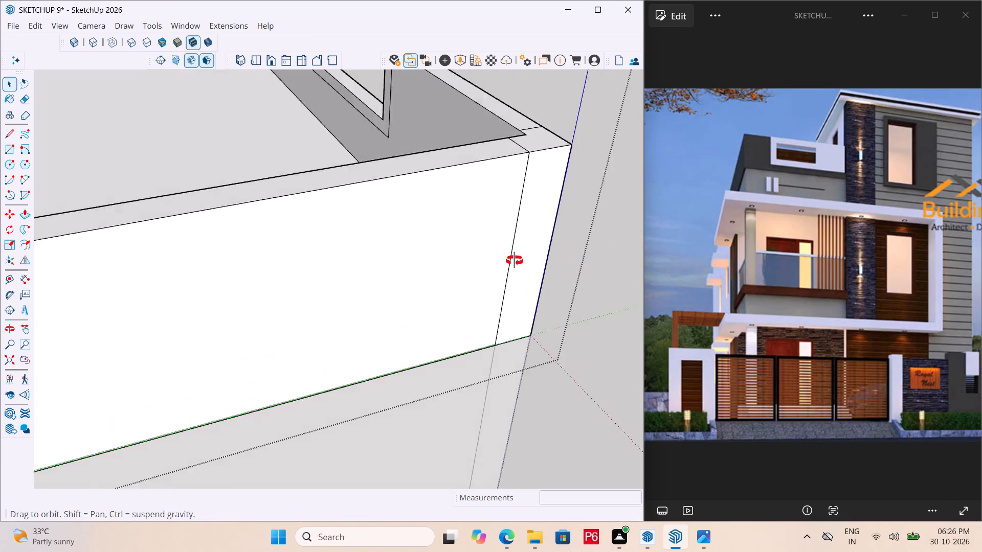
pyautogui.moveTo(515, 261); pyautogui.dragTo(615, 295, button='middle')
pyautogui.scroll(-11, 370, 312)
pyautogui.hotkey('ctrl', 'z')
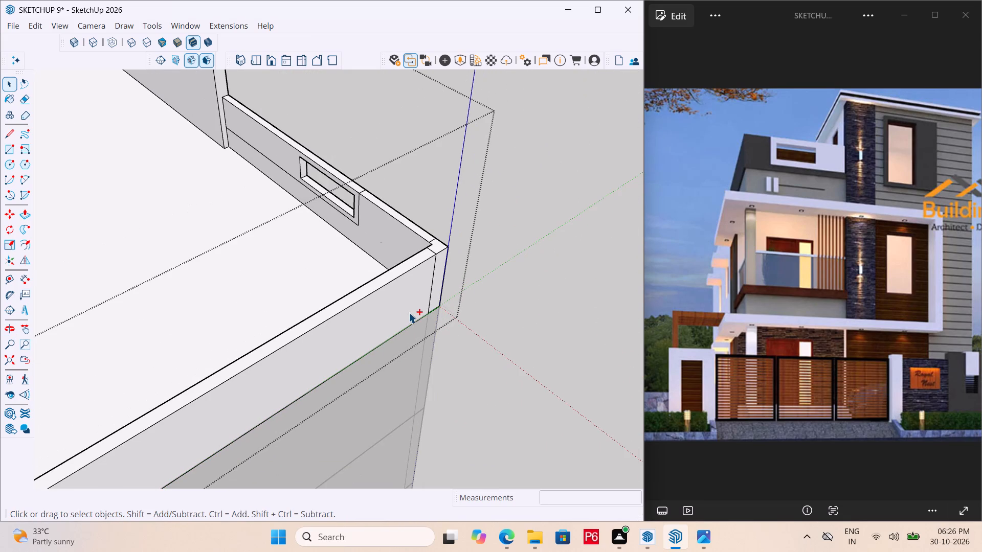
pyautogui.hotkey('ctrl', 'z')
pyautogui.hotkey('ctrl', 'z')
pyautogui.hotkey('ctrl', 'z')
pyautogui.hotkey('ctrl', 'z')
pyautogui.hotkey('ctrl', 'z')
pyautogui.scroll(-4, 517, 322)
pyautogui.press('space')
pyautogui.moveTo(522, 326); pyautogui.dragTo(251, 287, button='middle')
pyautogui.click(354, 296)
pyautogui.click(476, 291)
pyautogui.click(476, 288)
# Undo earlier edits on the parapet storey back past the window opening in its front wall.
pyautogui.scroll(-4, 402, 279)
pyautogui.moveTo(442, 296); pyautogui.dragTo(195, 277, button='middle')
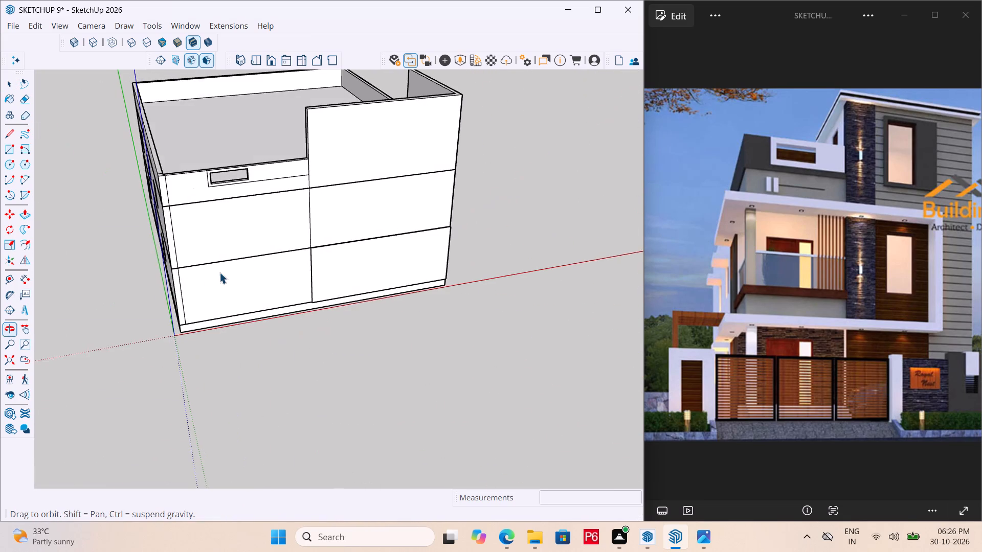
pyautogui.hotkey('ctrl', 'z')
pyautogui.hotkey('ctrl', 'z')
pyautogui.hotkey('ctrl', 'z')
pyautogui.hotkey('ctrl', 'z')
pyautogui.hotkey('ctrl', 'z')
pyautogui.hotkey('ctrl', 'z')
pyautogui.hotkey('ctrl', 'z')
pyautogui.click(346, 355)
pyautogui.press('space')
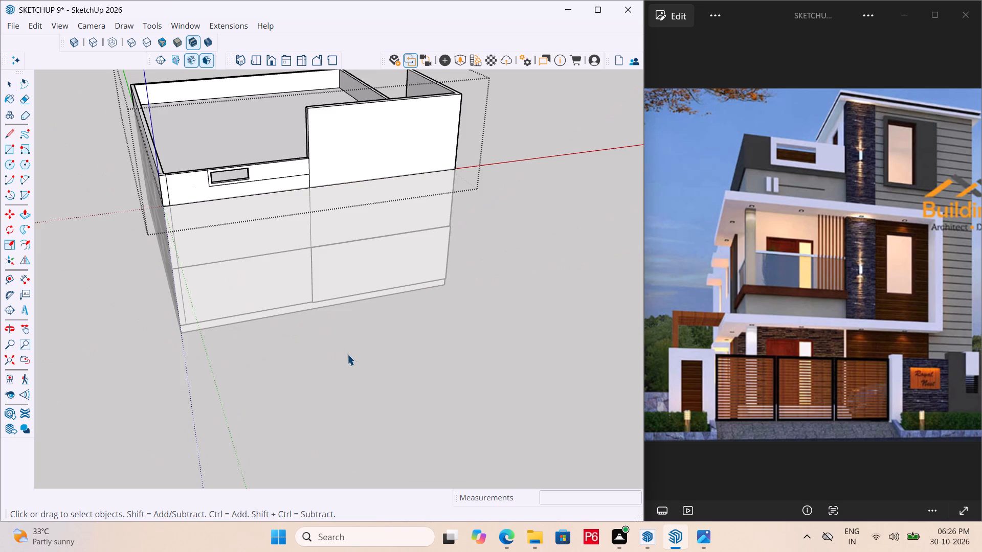
pyautogui.tripleClick(347, 353)
pyautogui.hotkey('ctrl', 'z')
pyautogui.hotkey('ctrl', 'z')
pyautogui.hotkey('ctrl', 'z')
pyautogui.hotkey('ctrl', 'z')
pyautogui.hotkey('ctrl', 'z')
pyautogui.hotkey('ctrl', 'z')
pyautogui.hotkey('ctrl', 'z')
pyautogui.hotkey('ctrl', 'z')
pyautogui.hotkey('ctrl', 'z')
pyautogui.hotkey('ctrl', 'z')
pyautogui.hotkey('ctrl', 'z')
pyautogui.hotkey('ctrl', 'z')
pyautogui.hotkey('ctrl', 'z')
pyautogui.hotkey('ctrl', 'z')
pyautogui.hotkey('ctrl', 'z')
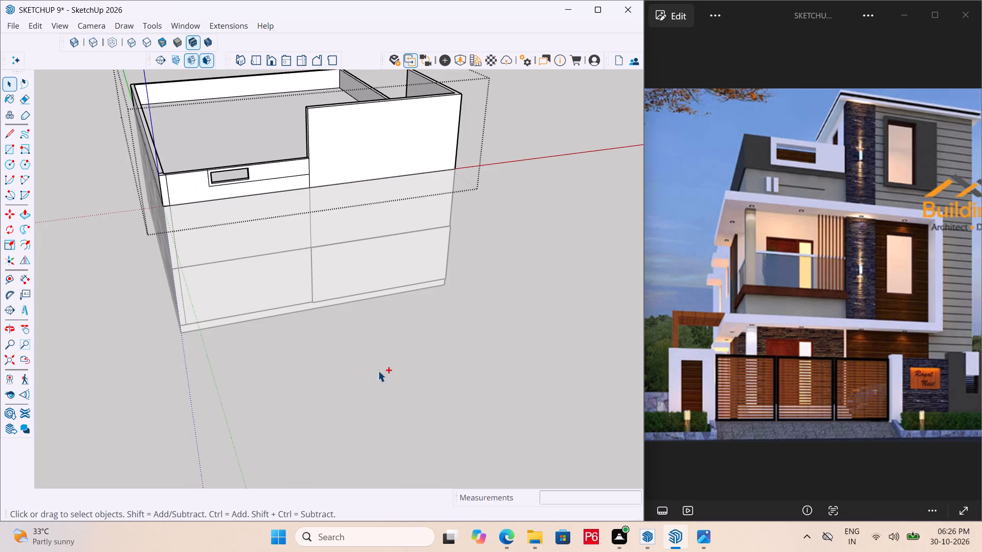
pyautogui.hotkey('ctrl', 'z')
pyautogui.hotkey('ctrl', 'z')
pyautogui.hotkey('ctrl', 'z')
pyautogui.hotkey('ctrl', 'z')
pyautogui.hotkey('ctrl', 'z')
pyautogui.hotkey('ctrl', 'z')
pyautogui.hotkey('ctrl', 'z')
pyautogui.hotkey('ctrl', 'z')
pyautogui.hotkey('ctrl', 'z')
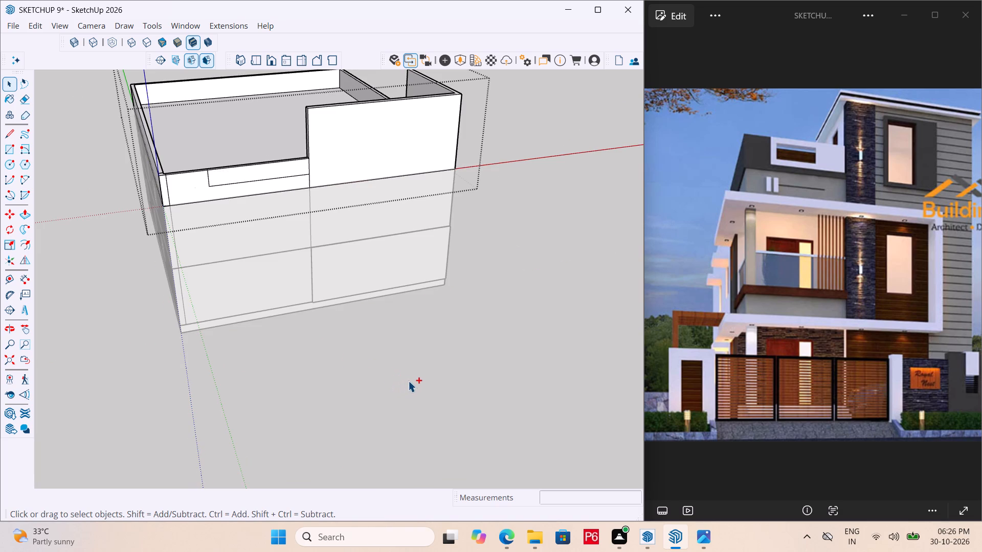
pyautogui.hotkey('ctrl', 'z')
pyautogui.hotkey('ctrl', 'z')
pyautogui.hotkey('ctrl', 'z')
pyautogui.hotkey('ctrl', 'z')
pyautogui.hotkey('ctrl', 'z')
pyautogui.hotkey('ctrl', 'z')
pyautogui.hotkey('ctrl', 'z')
pyautogui.hotkey('ctrl', 'z')
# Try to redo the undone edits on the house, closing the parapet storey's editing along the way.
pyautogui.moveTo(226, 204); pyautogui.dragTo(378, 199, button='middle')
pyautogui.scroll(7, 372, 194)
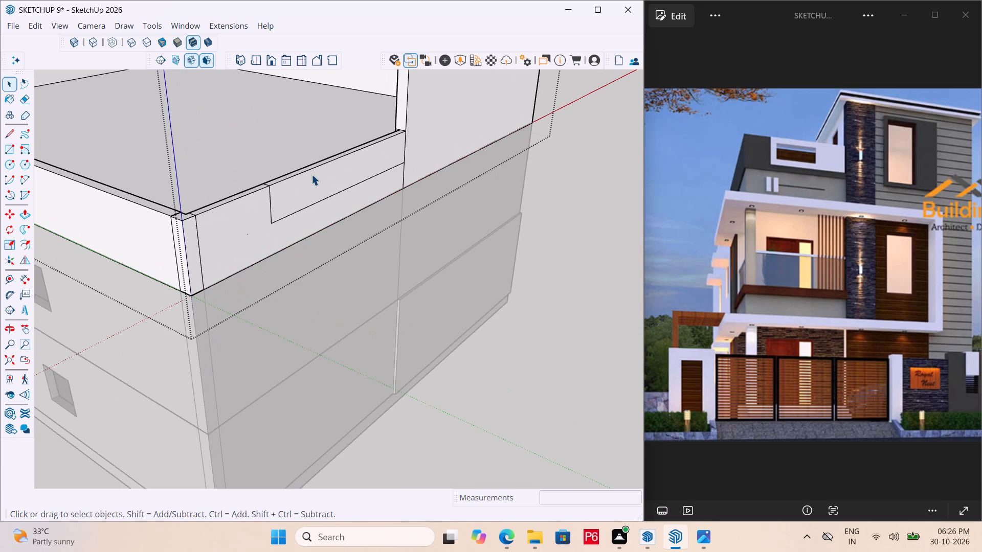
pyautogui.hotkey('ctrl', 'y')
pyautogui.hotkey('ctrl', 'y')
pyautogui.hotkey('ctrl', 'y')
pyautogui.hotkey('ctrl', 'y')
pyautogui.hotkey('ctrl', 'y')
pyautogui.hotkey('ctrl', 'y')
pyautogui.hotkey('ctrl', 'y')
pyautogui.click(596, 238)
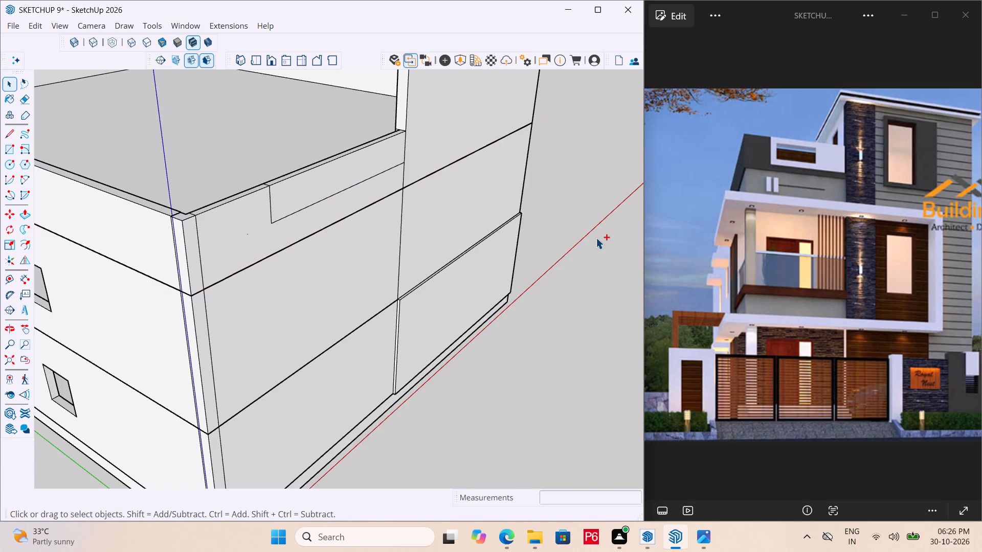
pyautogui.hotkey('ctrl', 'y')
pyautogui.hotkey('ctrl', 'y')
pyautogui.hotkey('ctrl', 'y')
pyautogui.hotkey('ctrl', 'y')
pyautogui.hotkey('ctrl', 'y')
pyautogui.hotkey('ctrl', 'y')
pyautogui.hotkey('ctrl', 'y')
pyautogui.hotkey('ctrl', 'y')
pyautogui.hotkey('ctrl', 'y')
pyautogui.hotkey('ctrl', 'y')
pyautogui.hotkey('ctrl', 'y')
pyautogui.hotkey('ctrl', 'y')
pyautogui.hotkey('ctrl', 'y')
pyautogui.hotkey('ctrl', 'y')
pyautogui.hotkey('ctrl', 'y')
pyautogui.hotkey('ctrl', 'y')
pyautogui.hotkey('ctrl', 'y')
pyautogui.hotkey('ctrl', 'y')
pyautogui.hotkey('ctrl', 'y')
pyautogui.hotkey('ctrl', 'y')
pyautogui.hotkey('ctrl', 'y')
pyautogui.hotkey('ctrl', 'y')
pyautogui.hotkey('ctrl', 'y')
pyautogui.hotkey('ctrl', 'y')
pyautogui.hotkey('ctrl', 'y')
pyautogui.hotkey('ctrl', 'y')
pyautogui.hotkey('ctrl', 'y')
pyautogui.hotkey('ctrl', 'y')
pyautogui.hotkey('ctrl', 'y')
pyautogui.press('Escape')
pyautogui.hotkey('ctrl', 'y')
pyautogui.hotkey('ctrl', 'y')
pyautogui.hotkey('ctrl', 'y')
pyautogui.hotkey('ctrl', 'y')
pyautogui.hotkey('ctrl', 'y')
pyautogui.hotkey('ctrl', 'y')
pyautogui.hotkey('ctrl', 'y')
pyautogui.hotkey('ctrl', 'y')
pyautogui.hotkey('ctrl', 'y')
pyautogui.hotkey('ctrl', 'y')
# Push the projecting ground-floor front wall panel back about 5 5/8", flush with the adjoining front wall.
pyautogui.moveTo(492, 314); pyautogui.dragTo(553, 113, button='middle')
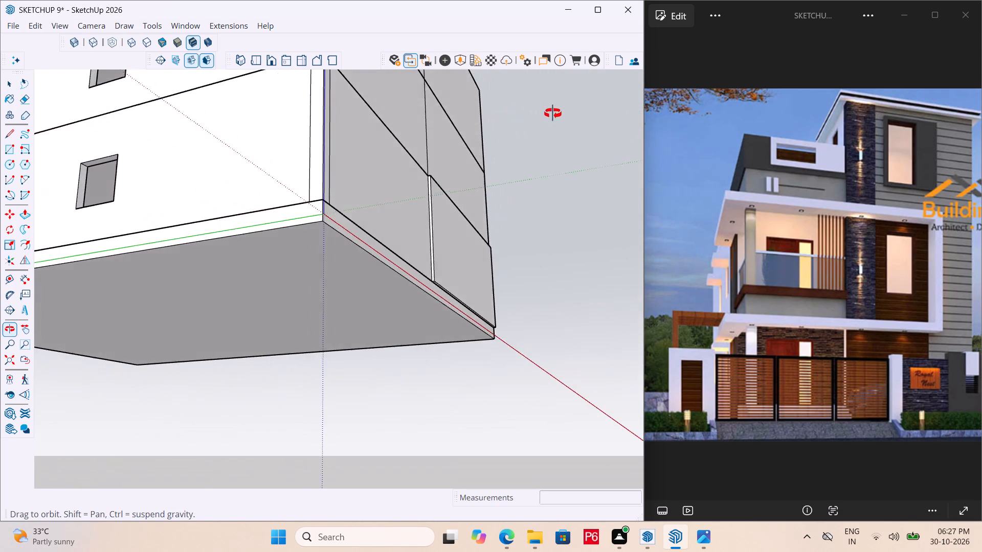
pyautogui.moveTo(553, 113); pyautogui.dragTo(565, 121, button='middle')
pyautogui.scroll(3, 515, 212)
pyautogui.moveTo(480, 263); pyautogui.dragTo(375, 386, button='middle')
pyautogui.click(389, 355)
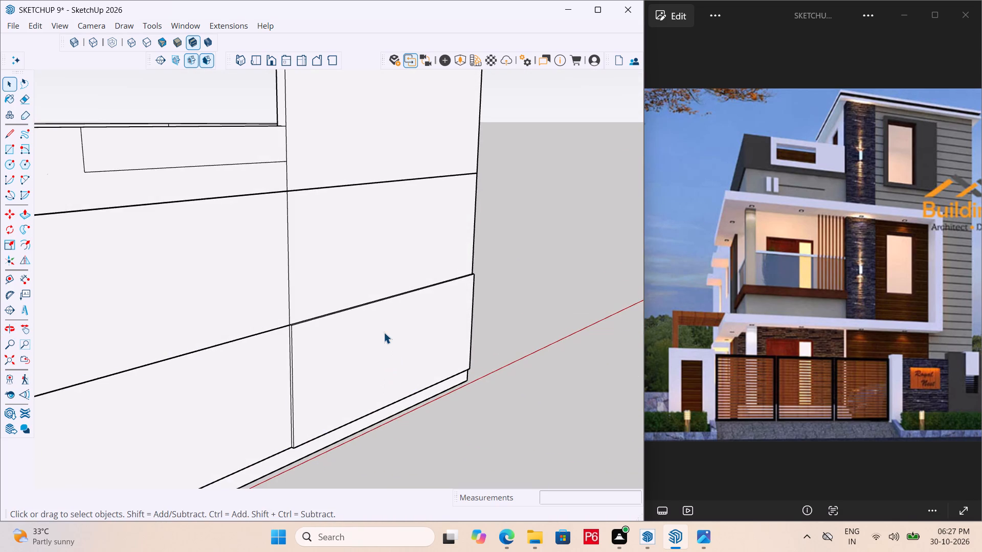
pyautogui.doubleClick(384, 332)
pyautogui.click(378, 328)
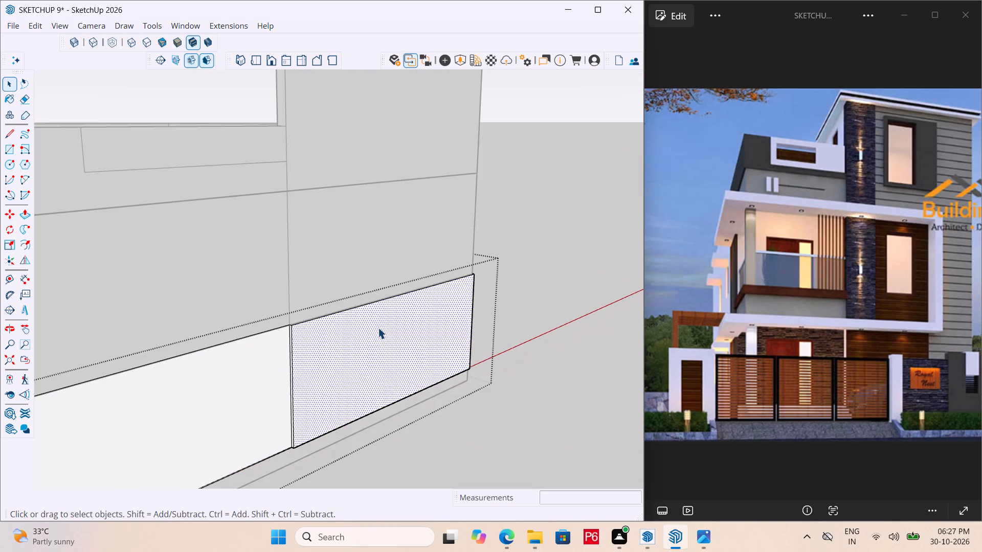
pyautogui.press('o')
pyautogui.click(378, 328)
pyautogui.press('p')
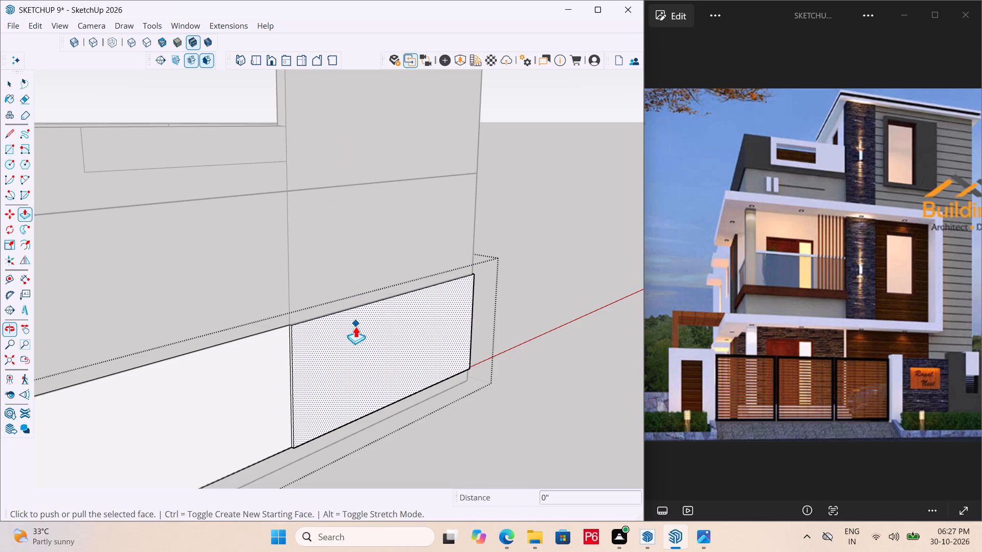
pyautogui.click(364, 346)
pyautogui.click(341, 363)
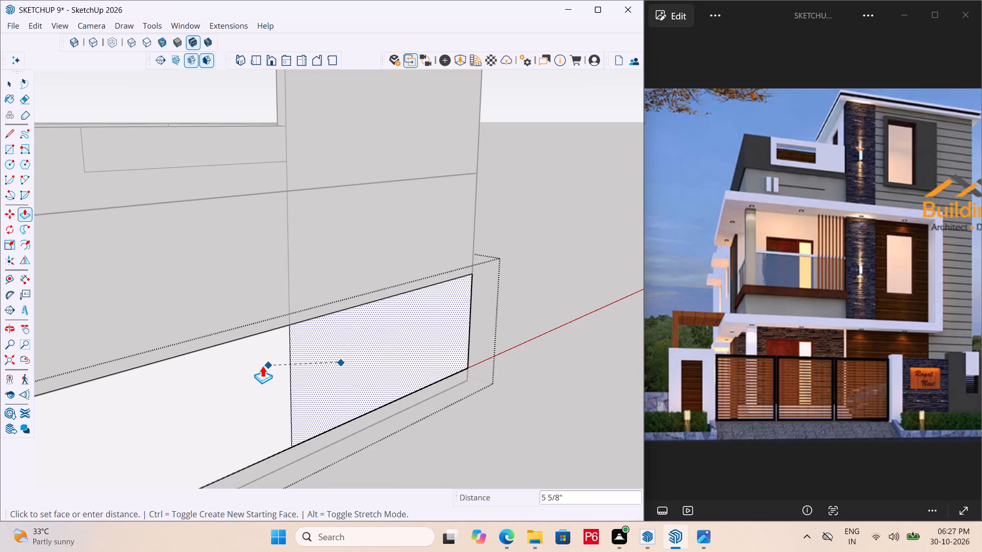
pyautogui.click(262, 365)
# Save the model and close the ground floor's editing.
pyautogui.scroll(-3, 439, 331)
pyautogui.hotkey('ctrl', 's')
pyautogui.hotkey('ctrl', 's')
pyautogui.hotkey('ctrl', 's')
pyautogui.hotkey('ctrl', 's')
pyautogui.press('space')
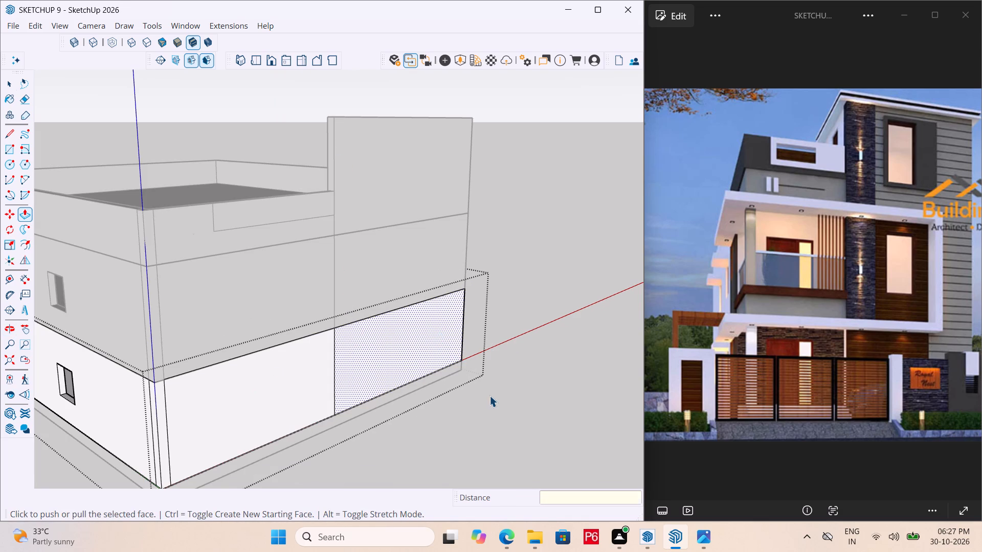
pyautogui.click(490, 396)
# Examine the joint between the parapet storey and the middle floor along the front wall and corner, selecting the parapet storey.
pyautogui.scroll(-2, 409, 315)
pyautogui.moveTo(409, 315); pyautogui.dragTo(375, 356, button='middle')
pyautogui.scroll(4, 309, 375)
pyautogui.scroll(6, 342, 287)
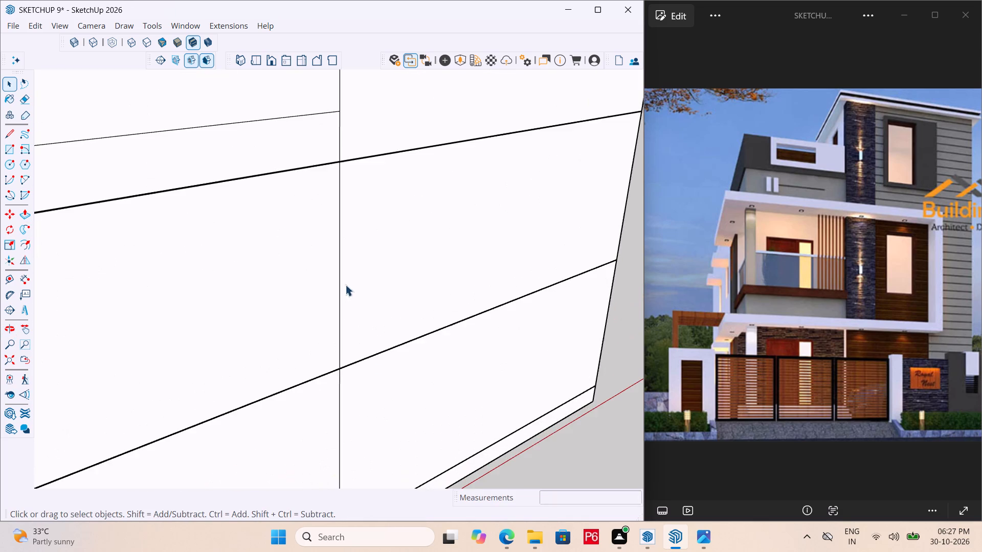
pyautogui.scroll(-6, 450, 305)
pyautogui.scroll(-2, 491, 282)
pyautogui.scroll(11, 207, 264)
pyautogui.moveTo(239, 301); pyautogui.dragTo(238, 288, button='middle')
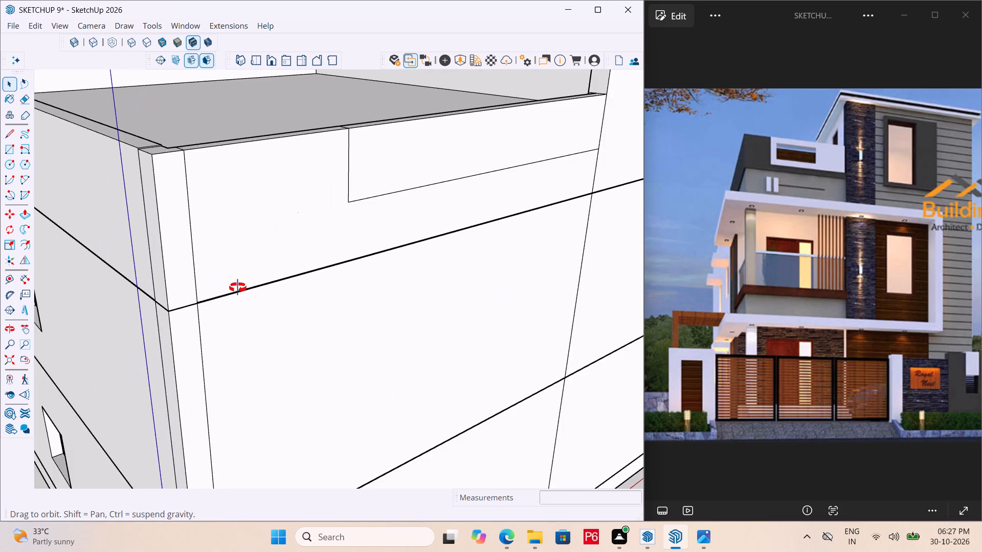
pyautogui.moveTo(238, 288); pyautogui.dragTo(236, 51, button='middle')
pyautogui.scroll(6, 172, 430)
pyautogui.scroll(12, 253, 277)
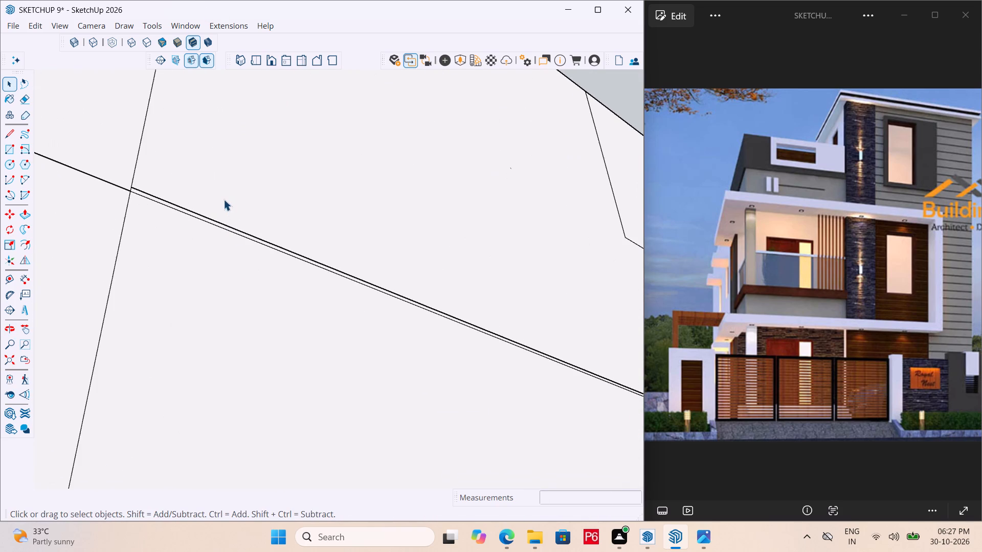
pyautogui.press('space')
pyautogui.click(167, 192)
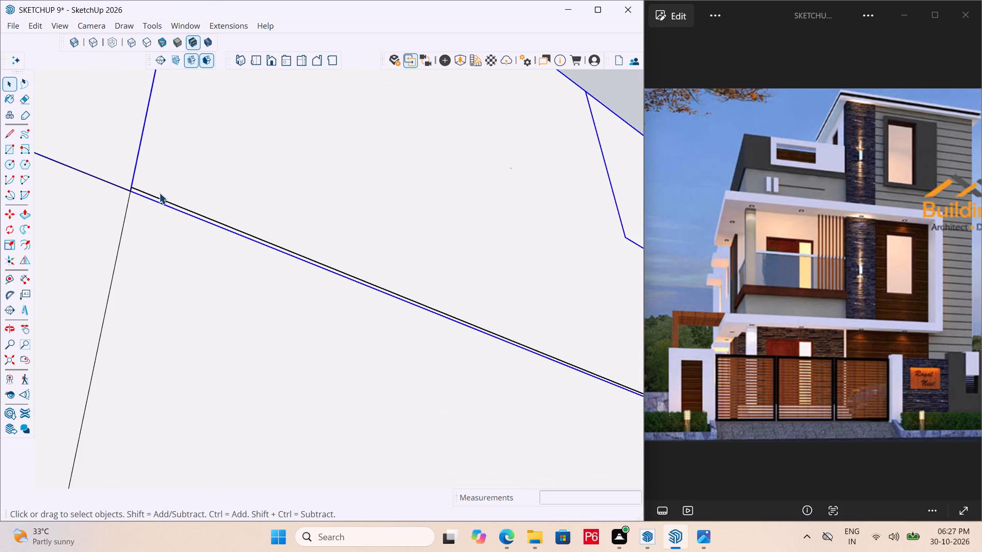
pyautogui.scroll(9, 159, 193)
pyautogui.moveTo(153, 204); pyautogui.dragTo(294, 396, button='middle')
pyautogui.scroll(1, 153, 332)
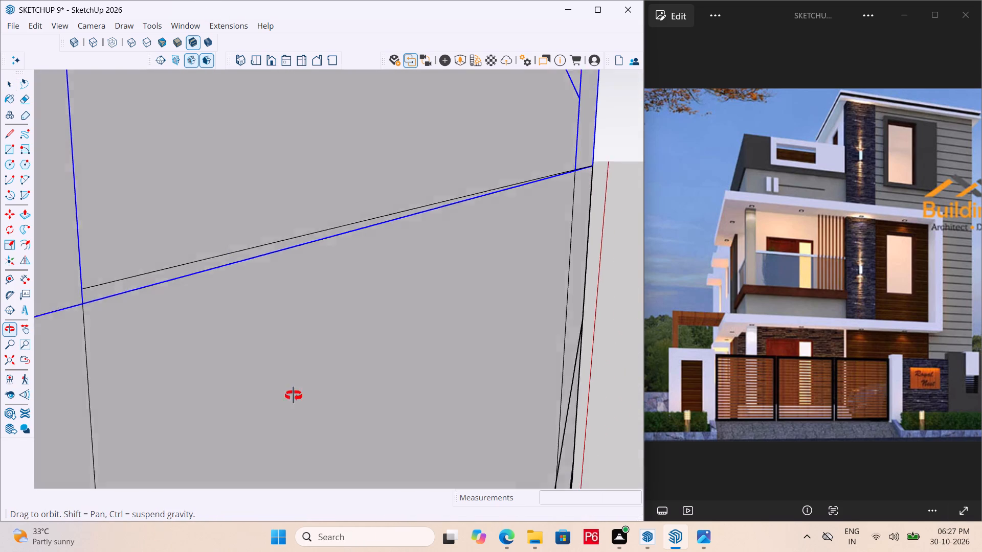
pyautogui.moveTo(294, 396); pyautogui.dragTo(293, 395, button='middle')
pyautogui.scroll(-13, 189, 322)
pyautogui.scroll(-13, 221, 291)
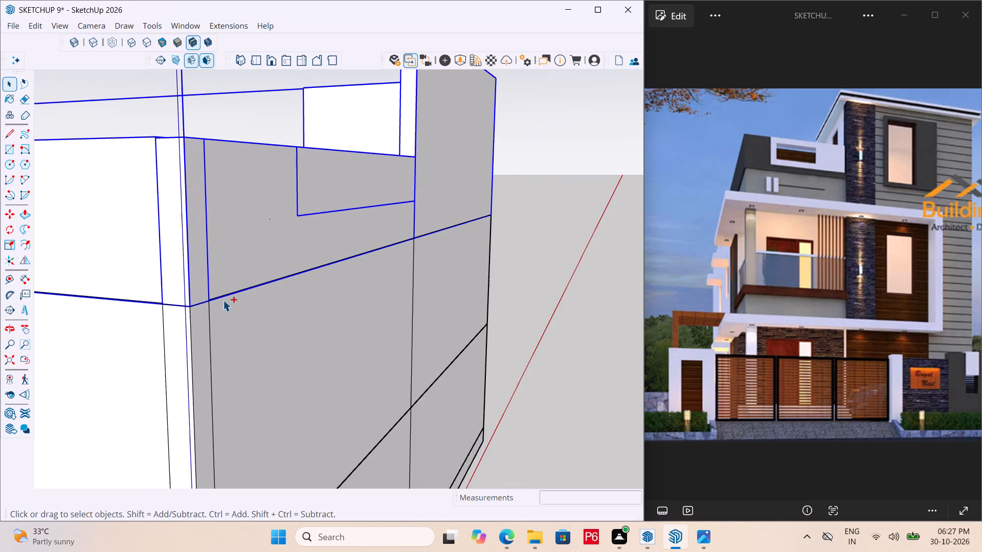
# Save the model.
pyautogui.hotkey('ctrl', 's')
pyautogui.hotkey('ctrl', 's')
pyautogui.hotkey('ctrl', 's')
pyautogui.hotkey('ctrl', 's')
# Examine the front wall alignment of all three storeys from the front corner of the house.
pyautogui.keyDown('ctrl'); pyautogui.scroll(-6, 178, 286); pyautogui.keyUp('ctrl')
pyautogui.scroll(-3, 188, 251)
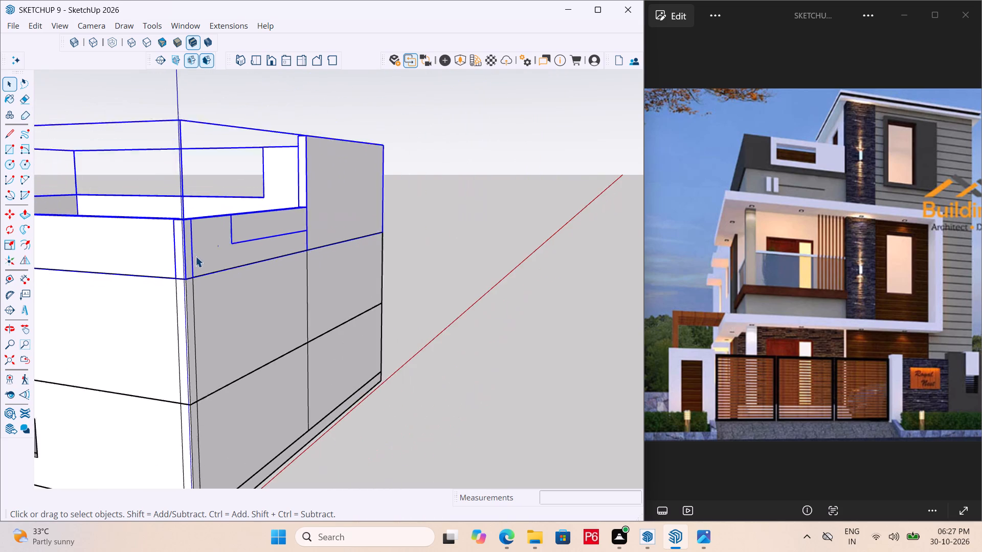
pyautogui.scroll(-3, 195, 256)
pyautogui.moveTo(293, 316); pyautogui.dragTo(298, 312, button='middle')
pyautogui.scroll(-1, 289, 318)
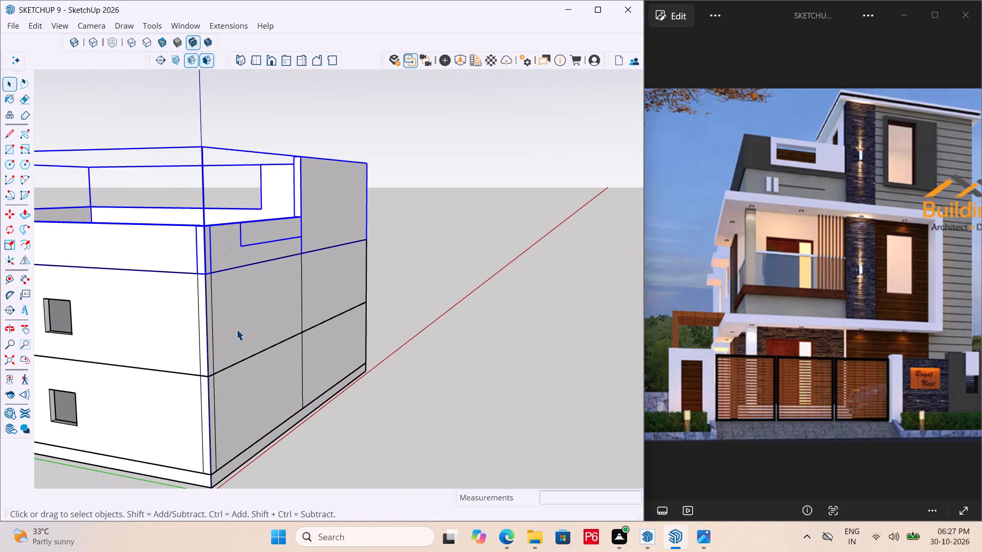
pyautogui.scroll(-1, 261, 321)
pyautogui.scroll(-6, 336, 300)
pyautogui.moveTo(251, 317); pyautogui.dragTo(163, 320, button='middle')
pyautogui.scroll(3, 272, 245)
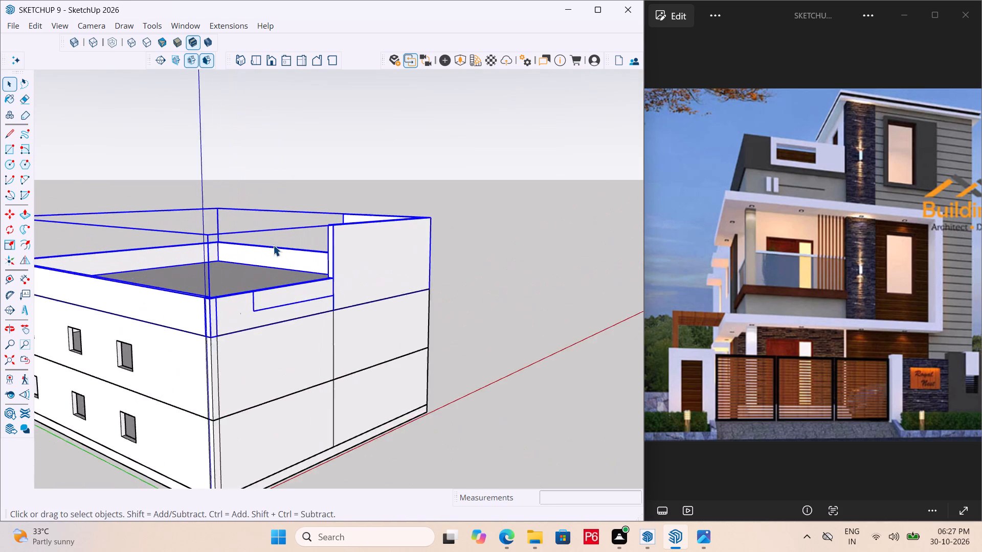
# Open the parapet storey and push the marked panel of the front parapet 6 13/16" through its thickness to cut it away.
pyautogui.scroll(8, 273, 245)
pyautogui.scroll(2, 299, 284)
pyautogui.middleClick(287, 301)
pyautogui.scroll(-6, 300, 237)
pyautogui.moveTo(288, 281); pyautogui.dragTo(289, 381, button='middle')
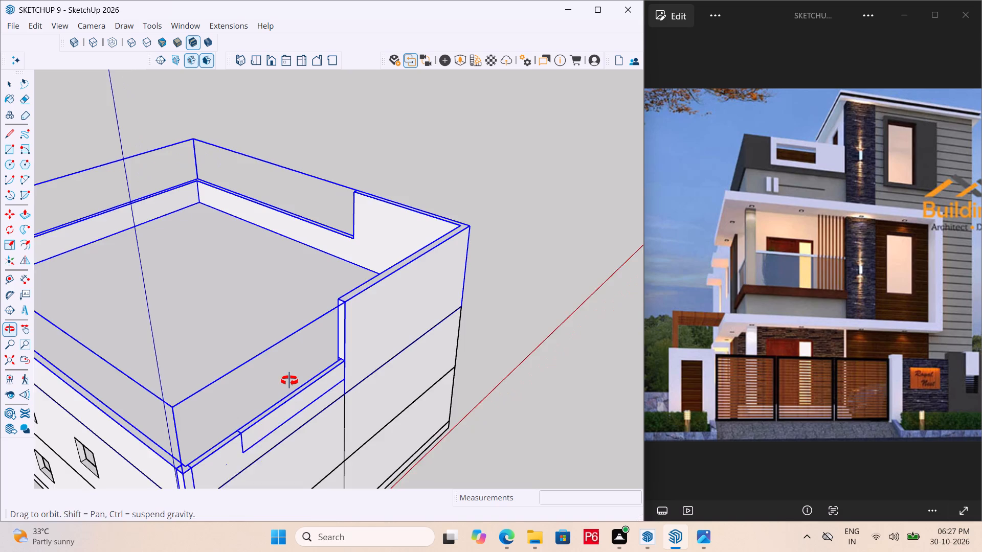
pyautogui.moveTo(289, 381); pyautogui.dragTo(289, 382, button='middle')
pyautogui.scroll(2, 289, 382)
pyautogui.press('space')
pyautogui.click(283, 406)
pyautogui.doubleClick(289, 413)
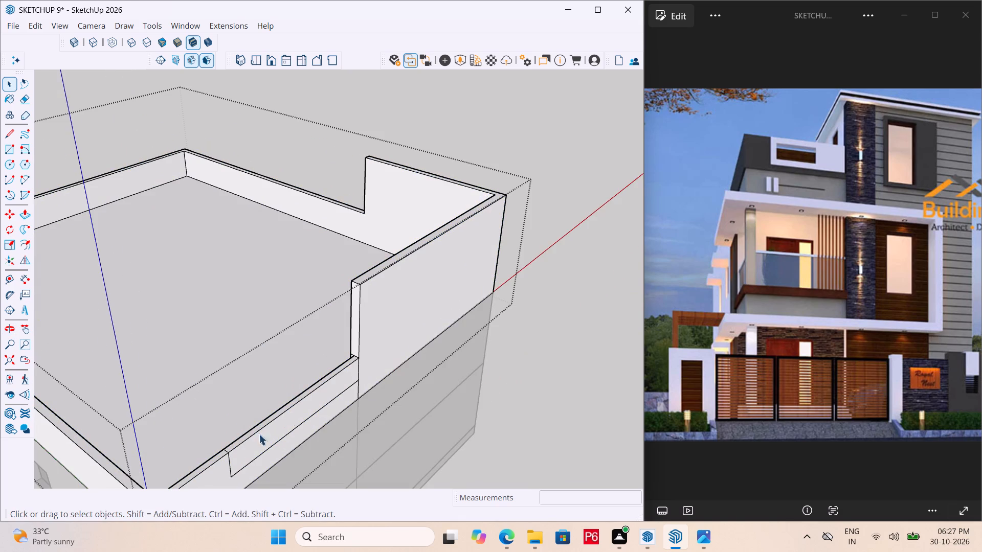
pyautogui.moveTo(236, 447); pyautogui.dragTo(506, 436, button='middle')
pyautogui.scroll(6, 561, 345)
pyautogui.click(553, 356)
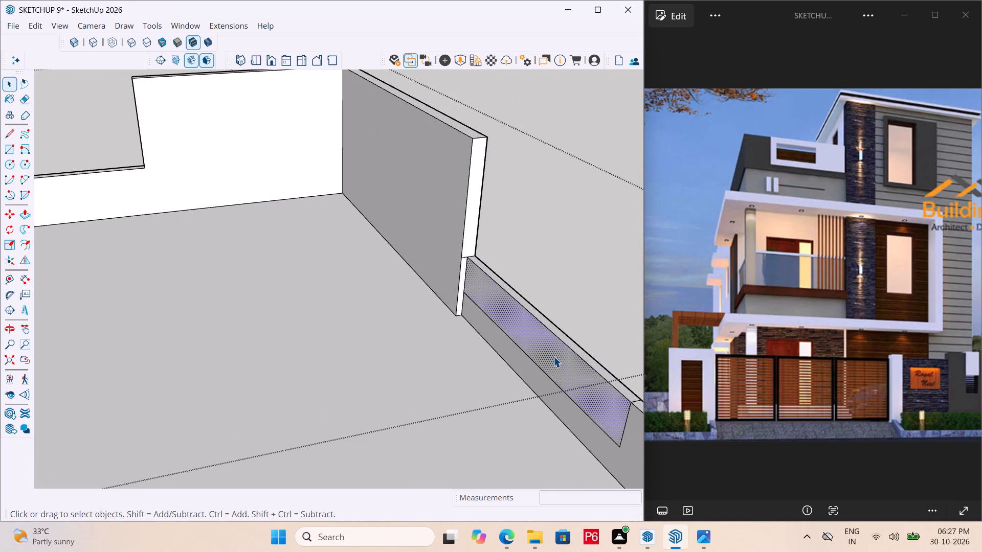
pyautogui.press('p')
pyautogui.click(553, 356)
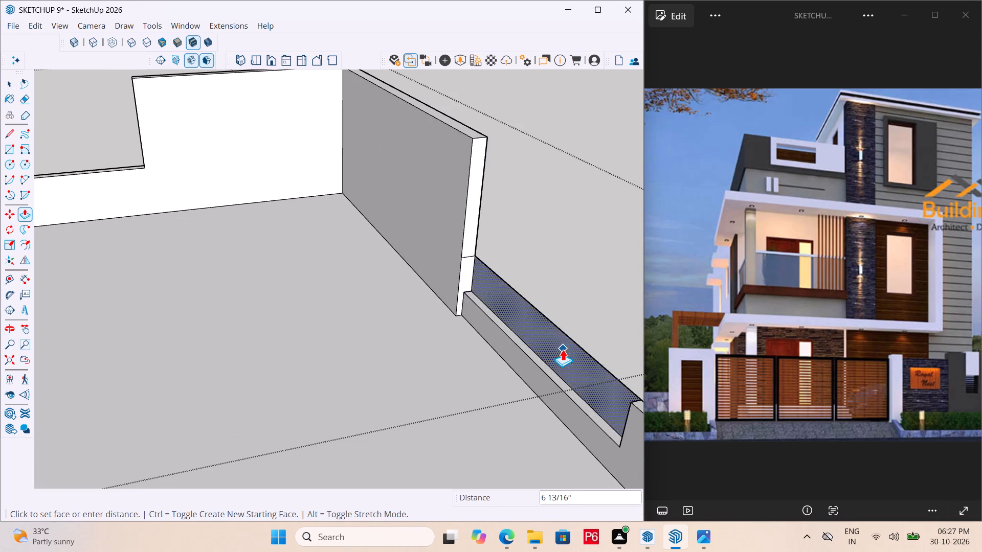
pyautogui.click(563, 349)
# Save the model.
pyautogui.scroll(-7, 341, 285)
pyautogui.moveTo(493, 357); pyautogui.dragTo(204, 361, button='middle')
pyautogui.hotkey('ctrl', 's')
pyautogui.hotkey('ctrl', 's')
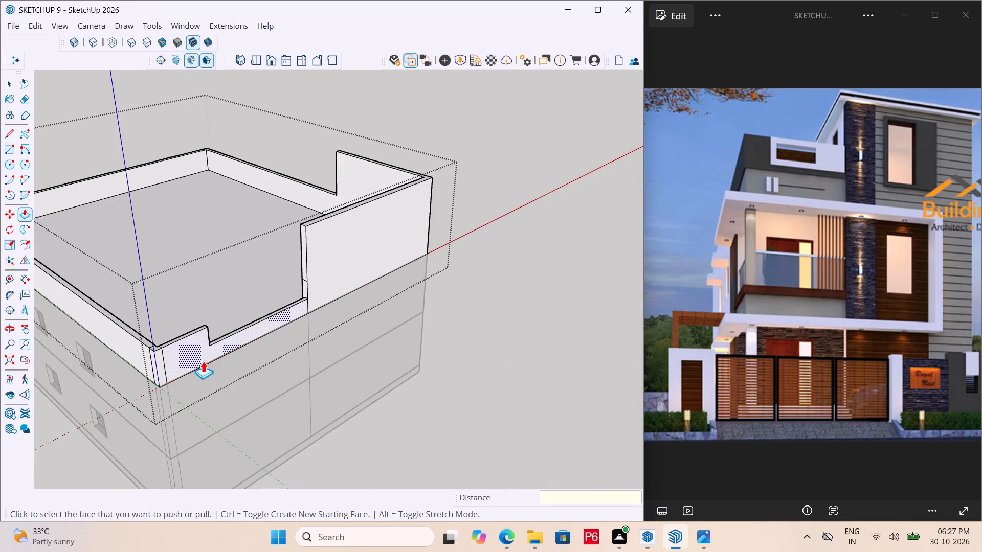
pyautogui.hotkey('ctrl', 's')
pyautogui.hotkey('ctrl', 's')
pyautogui.hotkey('ctrl', 's')
pyautogui.hotkey('ctrl', 's')
# Extend the notch's end face near the corner about 16' 2 3/16" to the tall front wall, filling the front parapet.
pyautogui.scroll(-5, 336, 364)
pyautogui.moveTo(296, 397); pyautogui.dragTo(248, 373, button='middle')
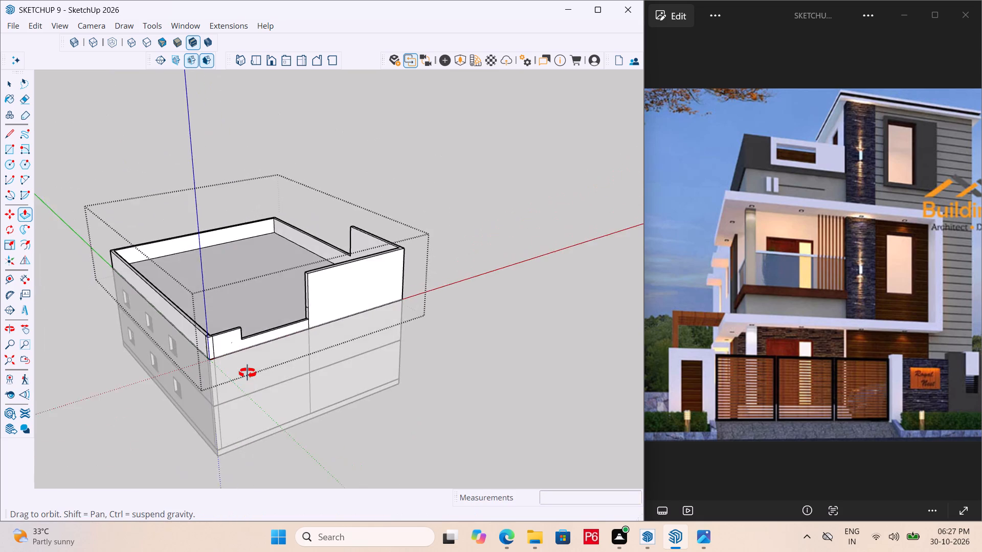
pyautogui.moveTo(248, 373); pyautogui.dragTo(223, 361, button='middle')
pyautogui.scroll(5, 153, 328)
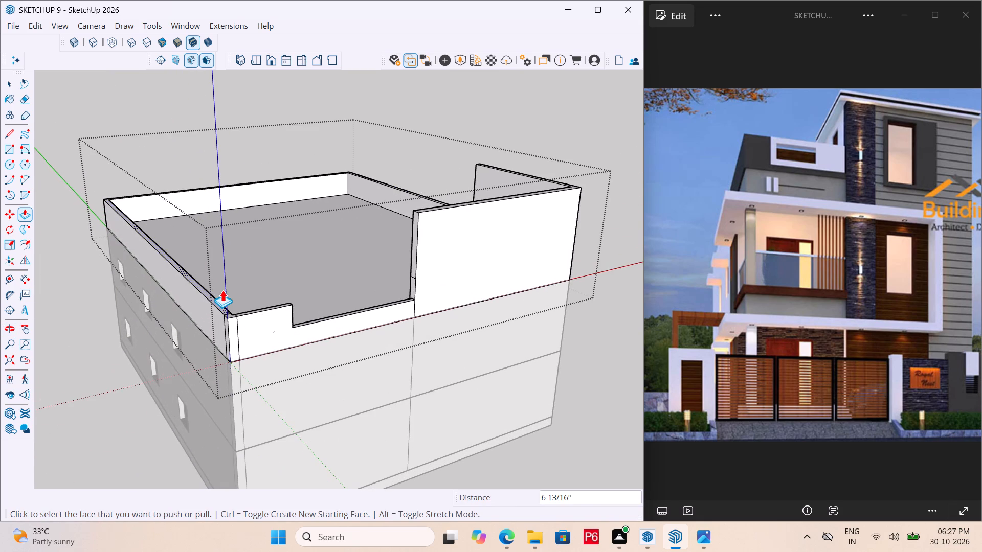
pyautogui.scroll(8, 338, 301)
pyautogui.moveTo(255, 372); pyautogui.dragTo(0, 382, button='middle')
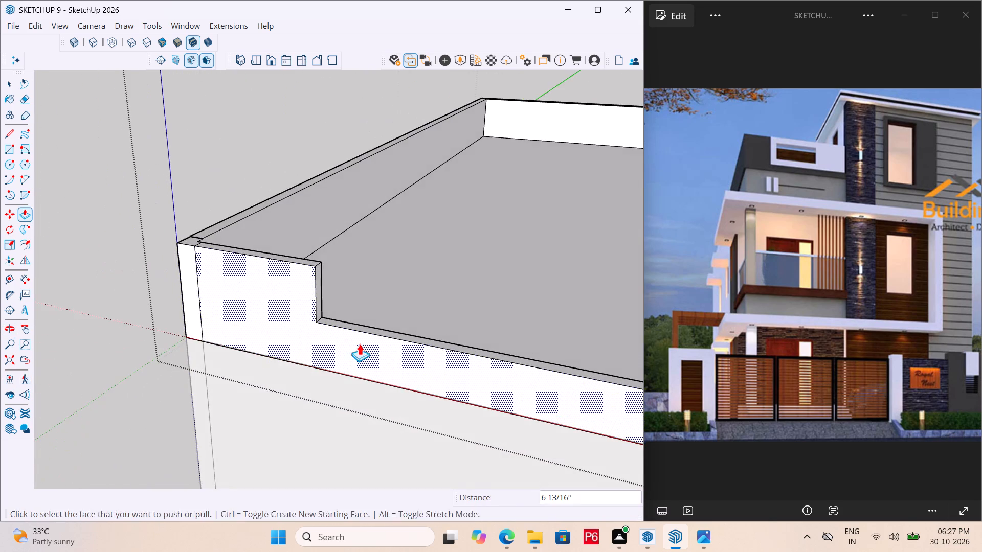
pyautogui.moveTo(331, 318); pyautogui.dragTo(243, 270, button='middle')
pyautogui.scroll(2, 331, 318)
pyautogui.click(291, 281)
pyautogui.scroll(-7, 254, 239)
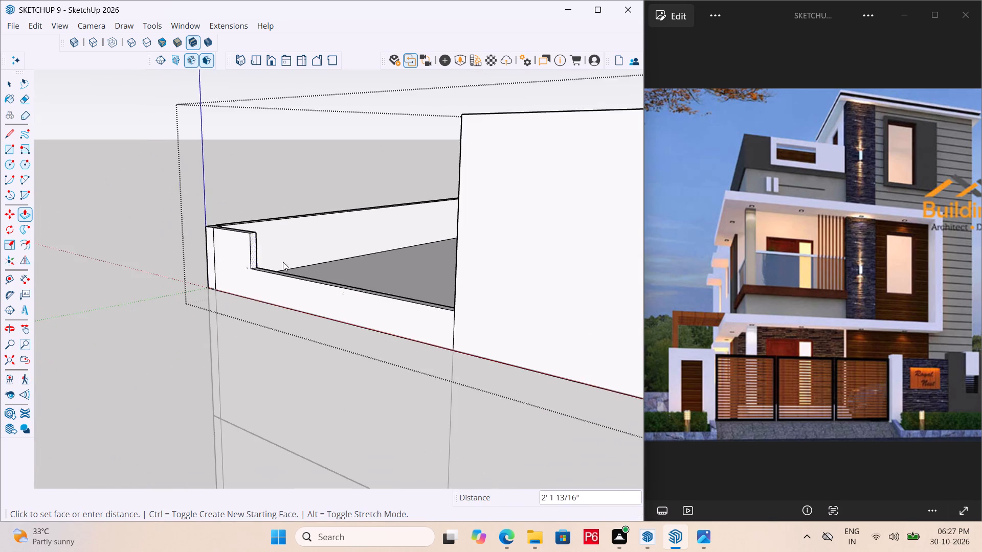
pyautogui.moveTo(418, 296); pyautogui.dragTo(672, 330, button='middle')
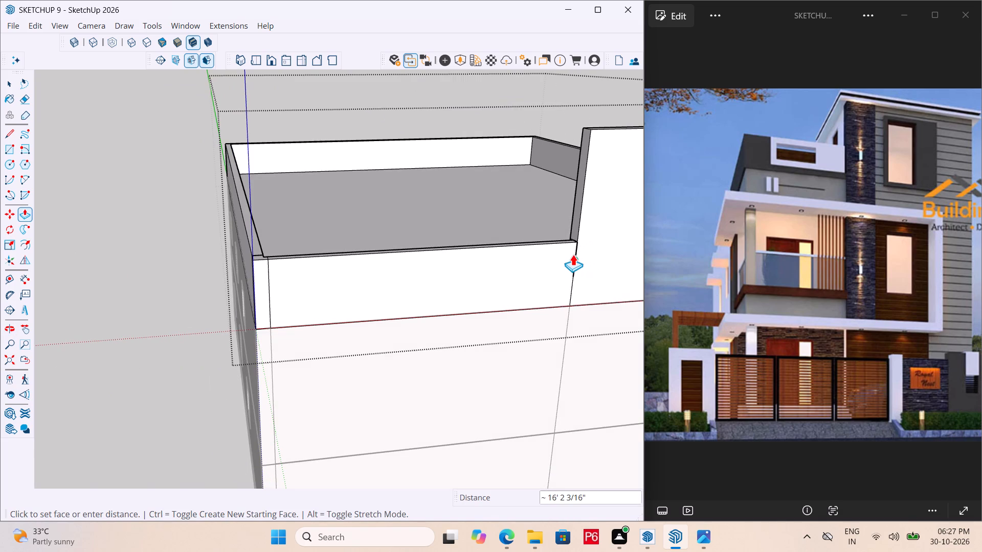
pyautogui.click(574, 254)
# Save the model.
pyautogui.hotkey('ctrl', 's')
pyautogui.hotkey('ctrl', 's')
pyautogui.hotkey('ctrl', 's')
pyautogui.hotkey('ctrl', 's')
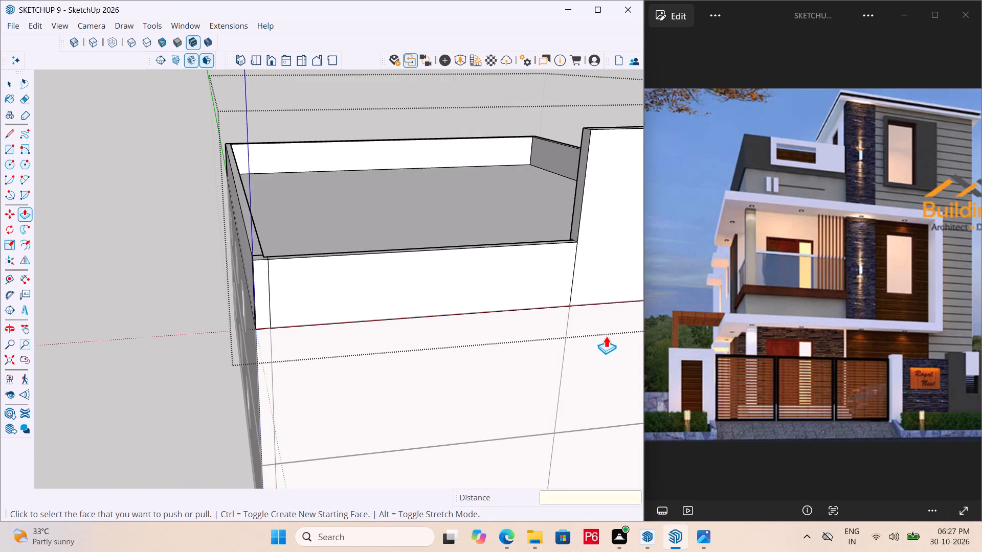
pyautogui.hotkey('ctrl', 's')
pyautogui.hotkey('ctrl', 's')
# Examine the front parapet, its corner and the roof slab from the front corner of the house.
pyautogui.scroll(-3, 387, 358)
pyautogui.moveTo(387, 363); pyautogui.dragTo(442, 339, button='middle')
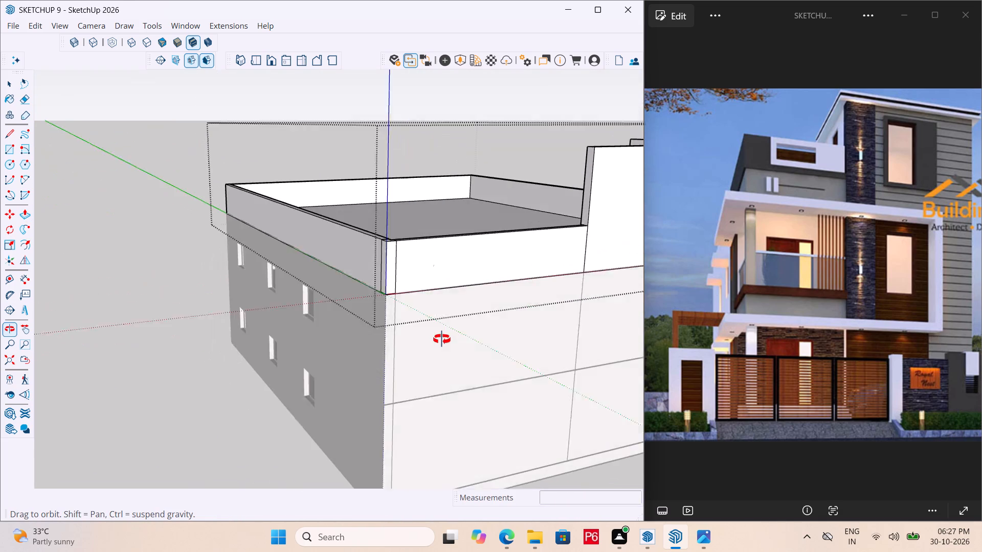
pyautogui.moveTo(442, 339); pyautogui.dragTo(445, 354, button='middle')
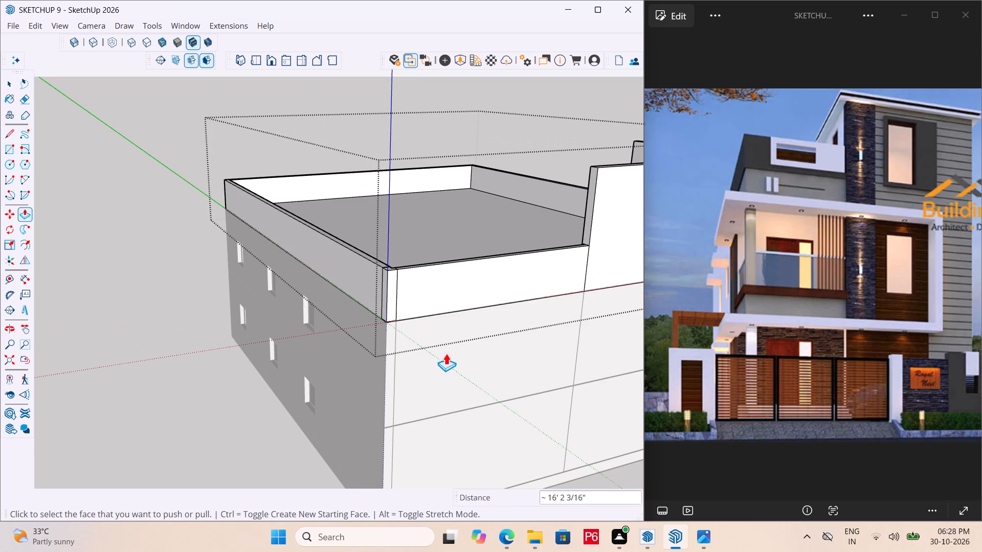
pyautogui.scroll(-4, 279, 266)
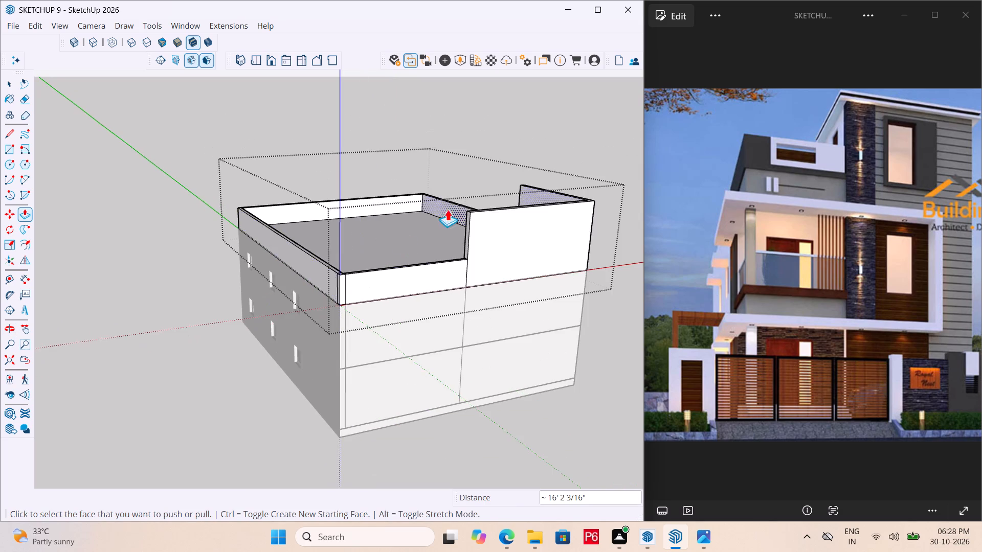
pyautogui.scroll(1, 499, 200)
pyautogui.moveTo(500, 200); pyautogui.dragTo(513, 282, button='middle')
pyautogui.scroll(4, 513, 282)
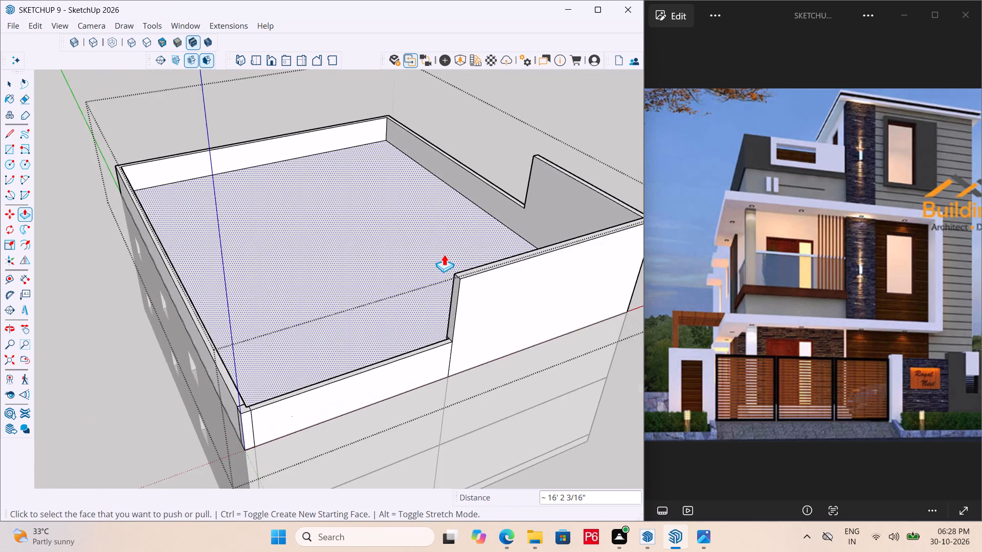
pyautogui.scroll(4, 444, 254)
pyautogui.scroll(-6, 450, 207)
pyautogui.moveTo(372, 318); pyautogui.dragTo(367, 301, button='middle')
pyautogui.hotkey('ctrl', 's')
pyautogui.hotkey('ctrl', 's')
# Lower the top of the front parapet by 1' and repeat the same push on the corner and side parapet tops.
pyautogui.scroll(10, 276, 317)
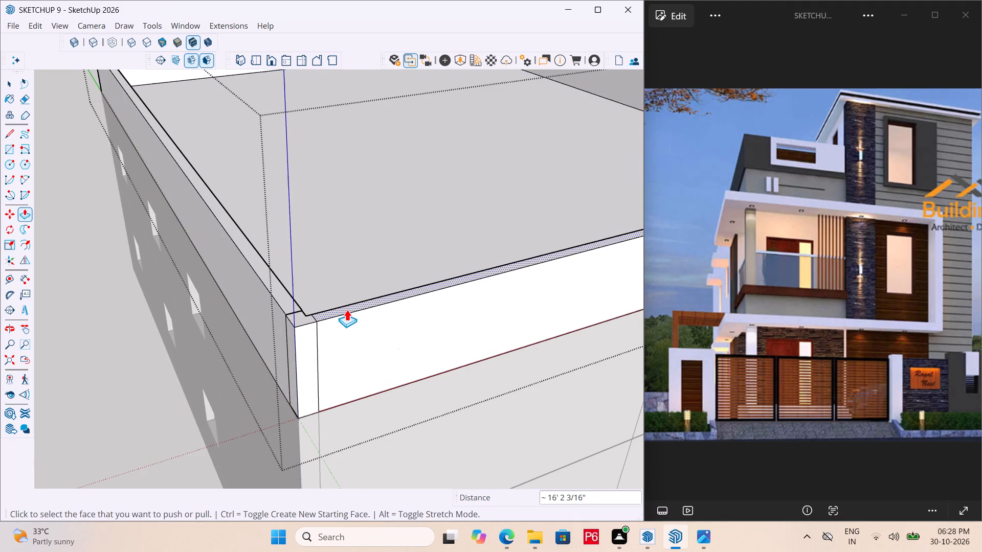
pyautogui.click(348, 312)
pyautogui.write("1'")
pyautogui.press('Return')
pyautogui.scroll(3, 299, 320)
pyautogui.doubleClick(299, 320)
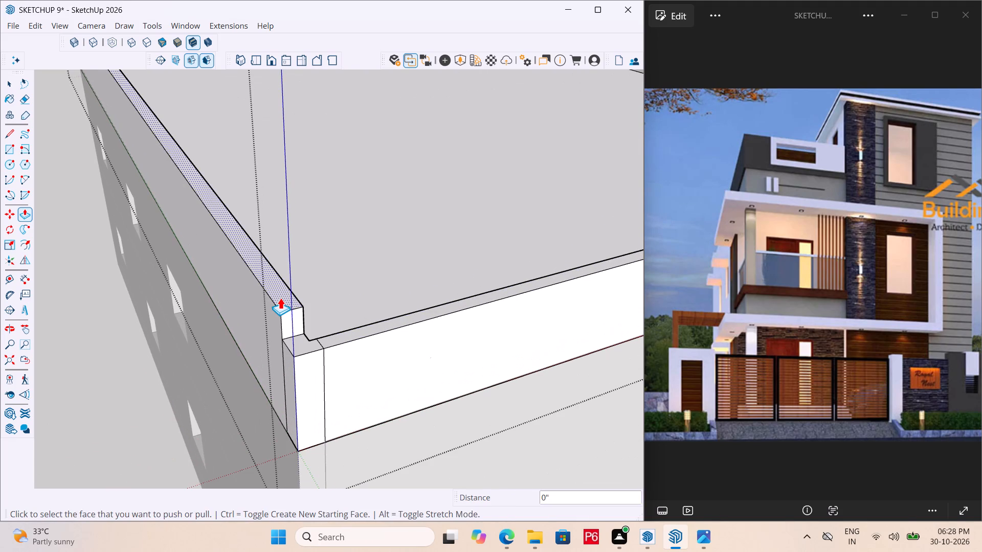
pyautogui.doubleClick(280, 297)
# Push the side parapet's top face 3/8" to level it with the corner top.
pyautogui.scroll(-10, 346, 377)
pyautogui.scroll(2, 336, 373)
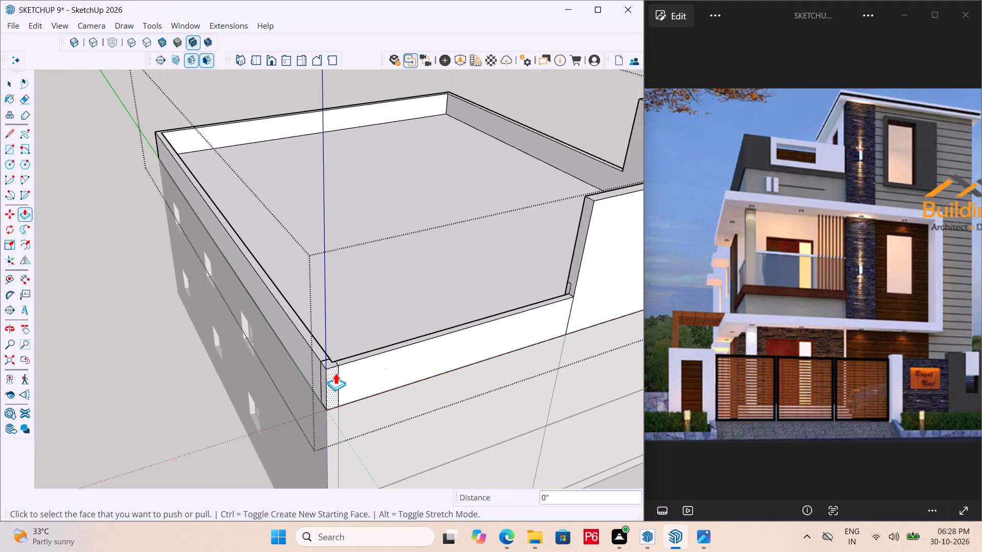
pyautogui.scroll(20, 336, 373)
pyautogui.scroll(1, 336, 373)
pyautogui.click(320, 320)
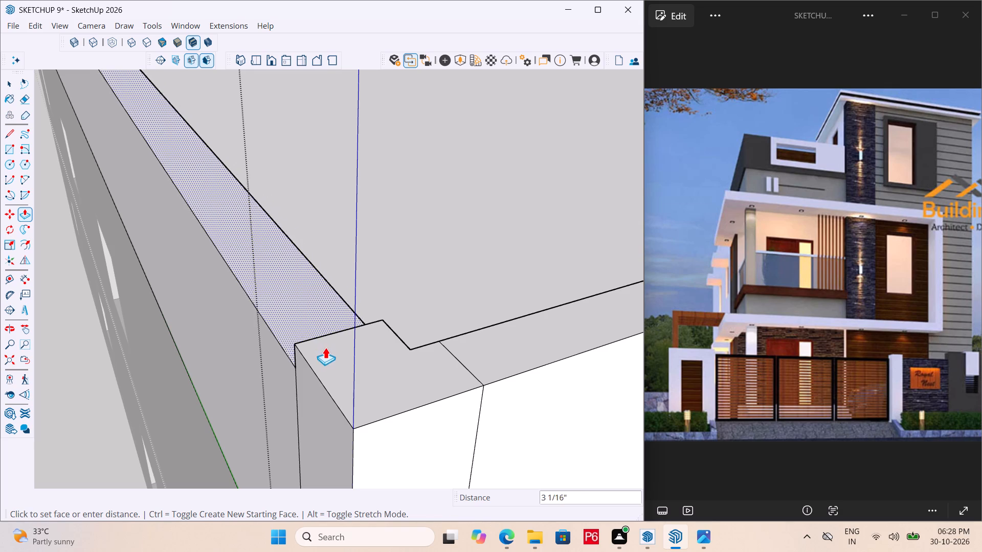
pyautogui.click(335, 353)
pyautogui.scroll(-1, 346, 349)
# Save the model and close the parapet storey's editing.
pyautogui.hotkey('ctrl', 's')
pyautogui.hotkey('ctrl', 's')
pyautogui.hotkey('ctrl', 's')
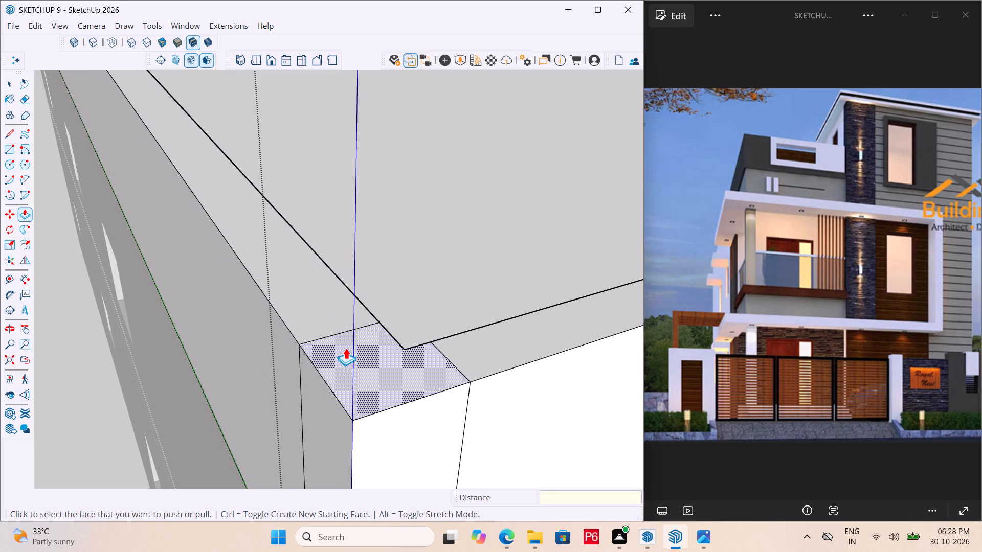
pyautogui.hotkey('ctrl', 's')
pyautogui.hotkey('ctrl', 's')
pyautogui.hotkey('ctrl', 's')
pyautogui.hotkey('ctrl', 's')
pyautogui.hotkey('ctrl', 's')
pyautogui.hotkey('ctrl', 's')
pyautogui.hotkey('ctrl', 's')
pyautogui.hotkey('ctrl', 's')
pyautogui.hotkey('ctrl', 's')
pyautogui.hotkey('ctrl', 's')
pyautogui.hotkey('ctrl', 's')
pyautogui.hotkey('ctrl', 's')
pyautogui.hotkey('ctrl', 's')
pyautogui.hotkey('ctrl', 's')
pyautogui.hotkey('ctrl', 's')
pyautogui.hotkey('ctrl', 's')
pyautogui.hotkey('ctrl', 's')
pyautogui.hotkey('ctrl', 's')
pyautogui.hotkey('ctrl', 's')
pyautogui.hotkey('ctrl', 's')
pyautogui.hotkey('ctrl', 's')
pyautogui.hotkey('ctrl', 's')
pyautogui.hotkey('ctrl', 's')
pyautogui.hotkey('ctrl', 's')
pyautogui.hotkey('ctrl', 's')
pyautogui.hotkey('ctrl', 's')
pyautogui.hotkey('ctrl', 's')
pyautogui.hotkey('ctrl', 's')
pyautogui.hotkey('ctrl', 's')
pyautogui.hotkey('ctrl', 's')
pyautogui.hotkey('ctrl', 's')
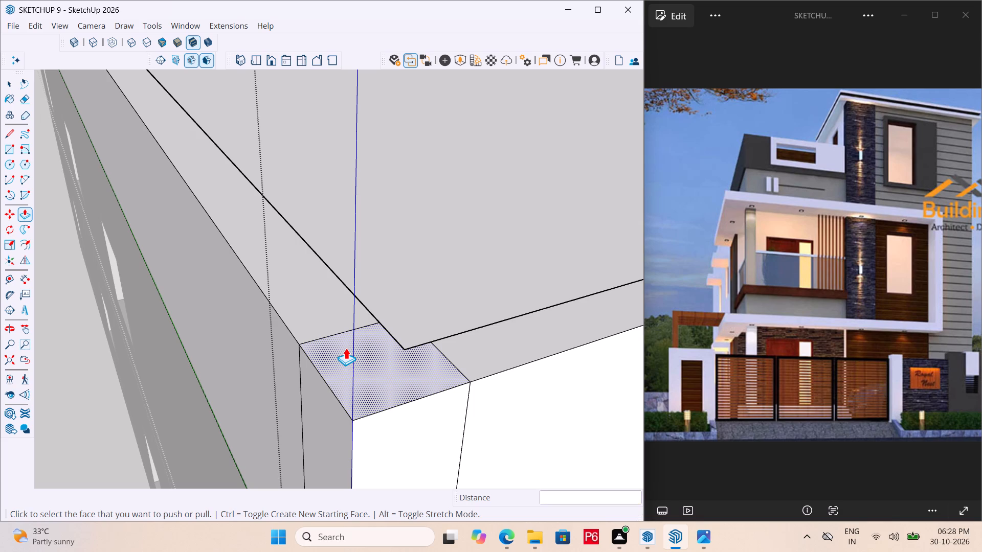
pyautogui.scroll(-7, 314, 320)
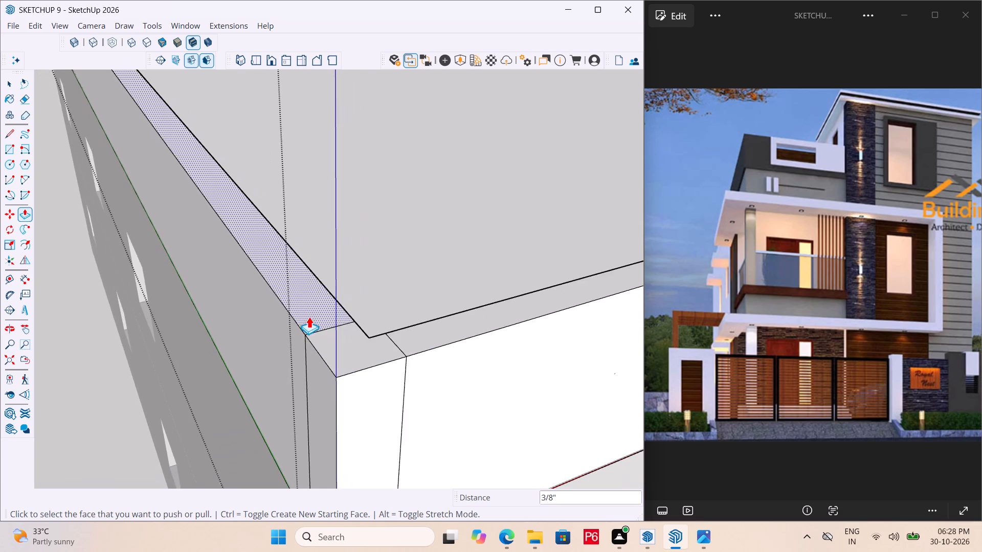
pyautogui.scroll(-6, 309, 316)
pyautogui.hotkey('ctrl', 's')
pyautogui.hotkey('ctrl', 's')
pyautogui.hotkey('ctrl', 's')
pyautogui.keyDown('ctrl'); pyautogui.scroll(-7, 317, 301); pyautogui.keyUp('ctrl')
pyautogui.scroll(-7, 287, 249)
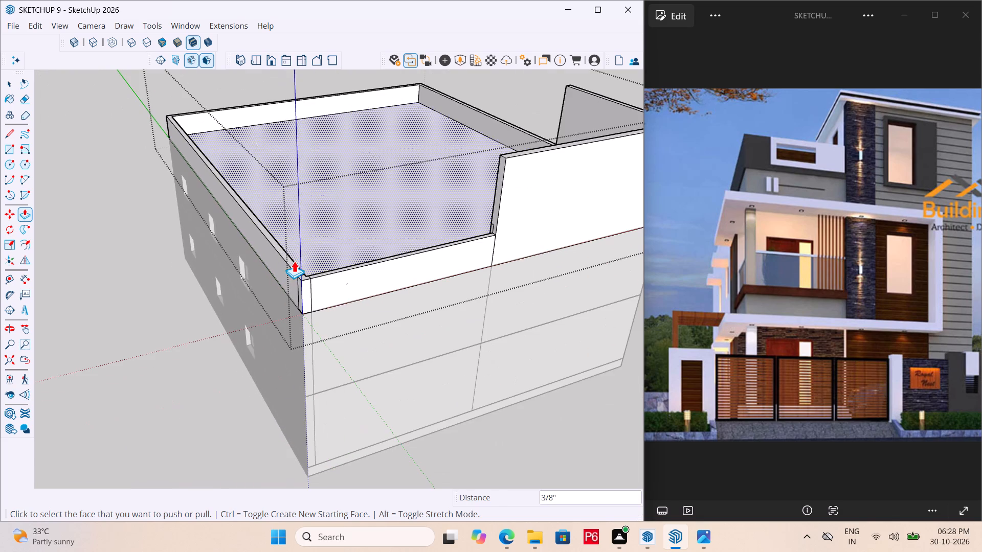
pyautogui.press('space')
pyautogui.click(500, 444)
# Reopen the parapet storey and erase the leftover outline edges on the tall front wall's end face above the low parapet.
pyautogui.scroll(9, 315, 226)
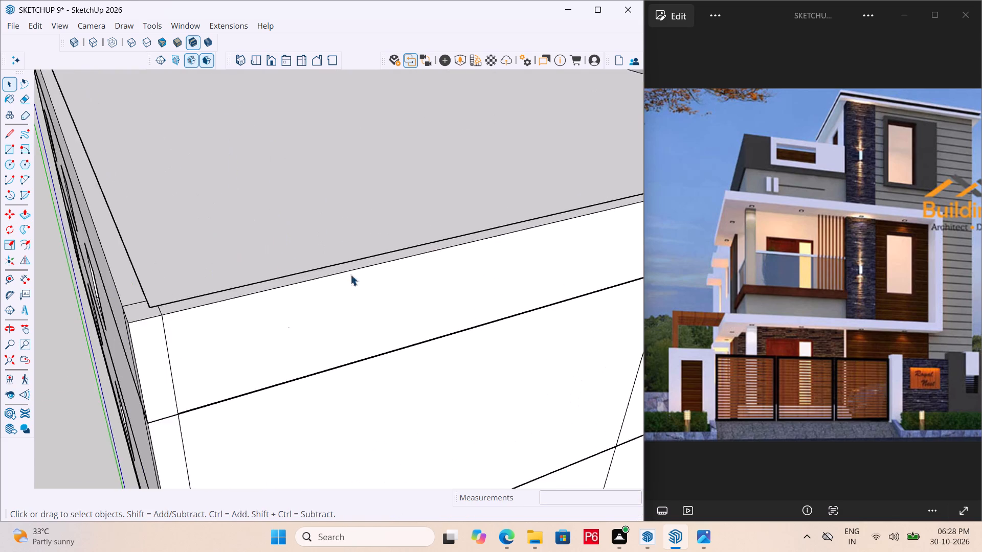
pyautogui.scroll(-7, 284, 268)
pyautogui.scroll(5, 474, 196)
pyautogui.scroll(4, 526, 237)
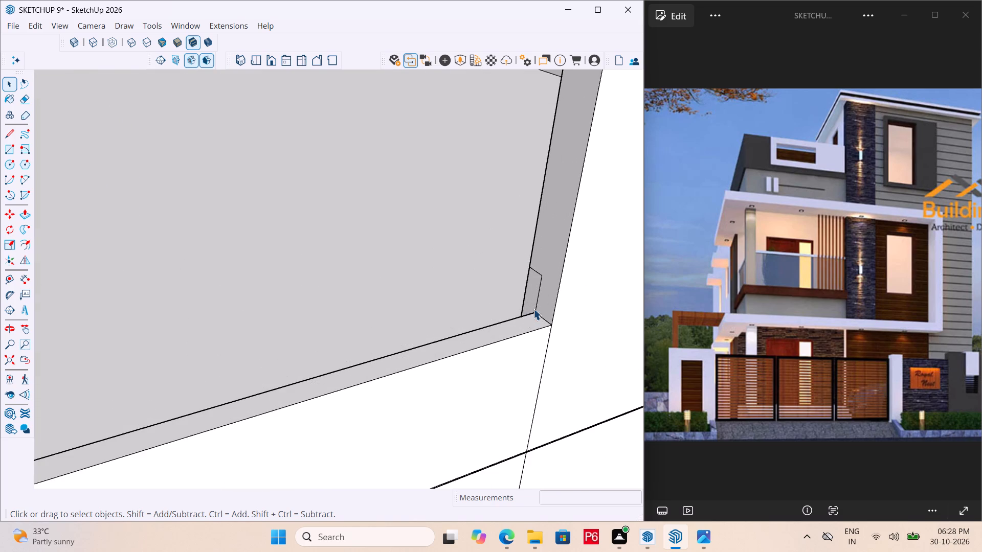
pyautogui.click(533, 308)
pyautogui.moveTo(463, 339); pyautogui.dragTo(680, 380, button='middle')
pyautogui.scroll(-7, 177, 353)
pyautogui.moveTo(282, 349); pyautogui.dragTo(363, 347, button='middle')
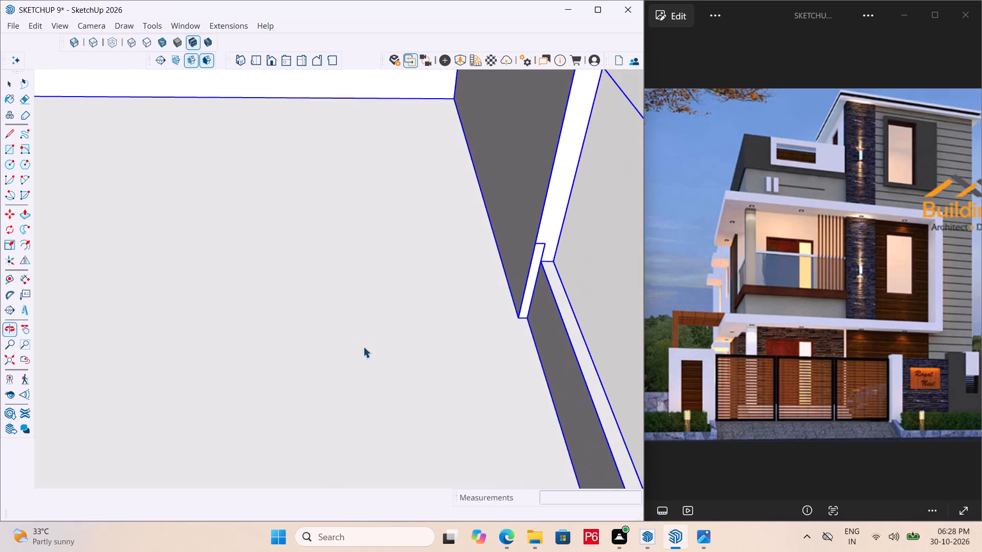
pyautogui.scroll(6, 563, 255)
pyautogui.scroll(4, 501, 239)
pyautogui.tripleClick(511, 231)
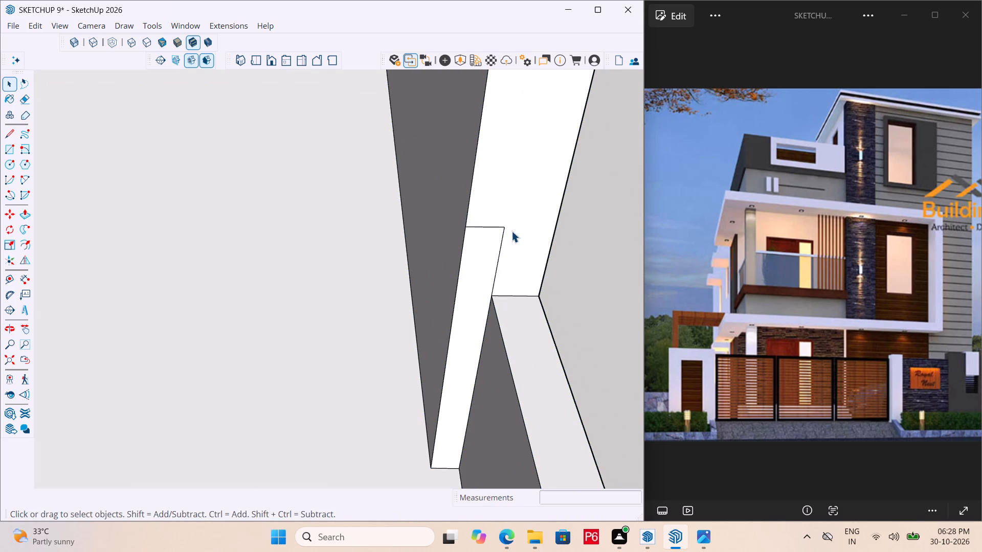
pyautogui.click(511, 231)
pyautogui.press('e')
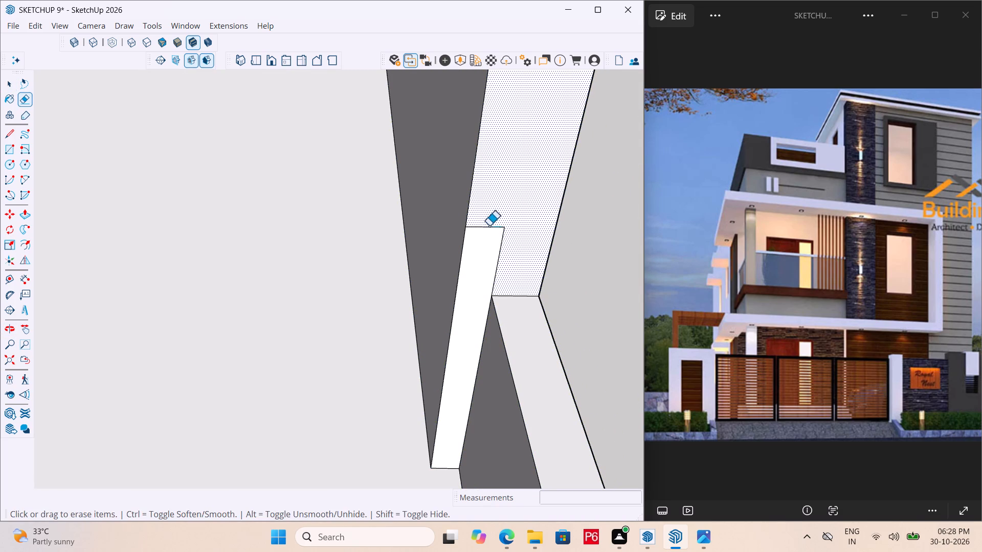
pyautogui.moveTo(490, 226); pyautogui.dragTo(503, 243)
# Save the model.
pyautogui.scroll(-11, 499, 217)
pyautogui.hotkey('ctrl', 's')
pyautogui.hotkey('ctrl', 's')
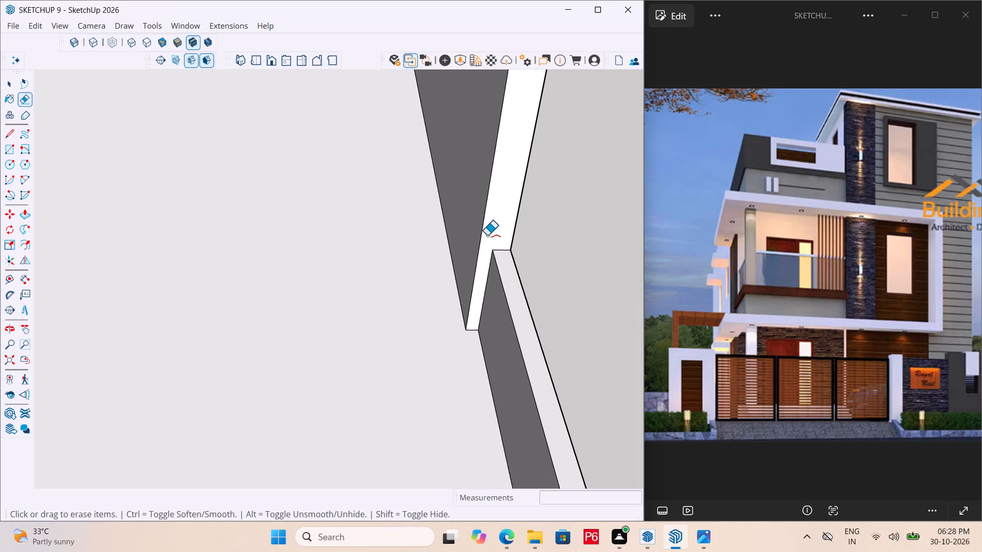
pyautogui.hotkey('ctrl', 's')
pyautogui.hotkey('ctrl', 's')
pyautogui.keyDown('ctrl'); pyautogui.scroll(-6, 481, 249); pyautogui.keyUp('ctrl')
pyautogui.hotkey('ctrl', 's')
pyautogui.hotkey('ctrl', 's')
pyautogui.hotkey('ctrl', 's')
pyautogui.scroll(-6, 441, 246)
pyautogui.scroll(-6, 538, 250)
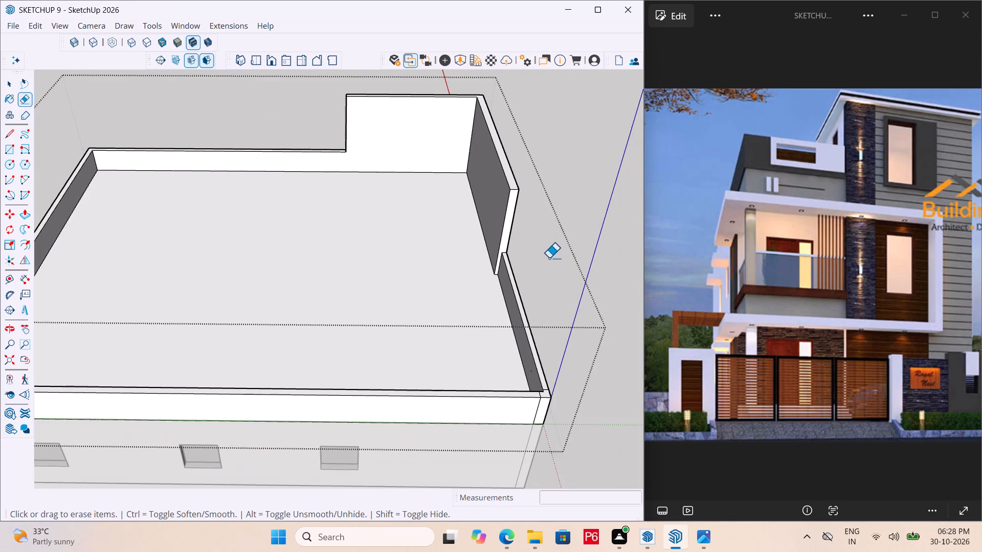
# Examine the parapet storey's walls from all sides of the house.
pyautogui.moveTo(561, 345); pyautogui.dragTo(249, 306, button='middle')
pyautogui.moveTo(512, 309); pyautogui.dragTo(0, 346, button='middle')
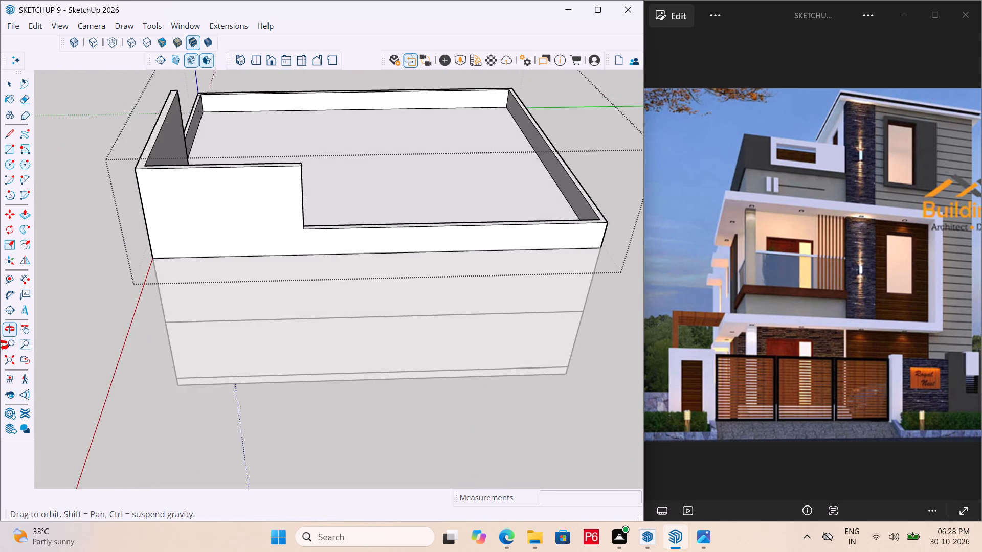
pyautogui.moveTo(0, 346); pyautogui.dragTo(346, 326, button='middle')
pyautogui.scroll(-6, 571, 301)
pyautogui.scroll(1, 220, 309)
pyautogui.moveTo(213, 309); pyautogui.dragTo(0, 320, button='middle')
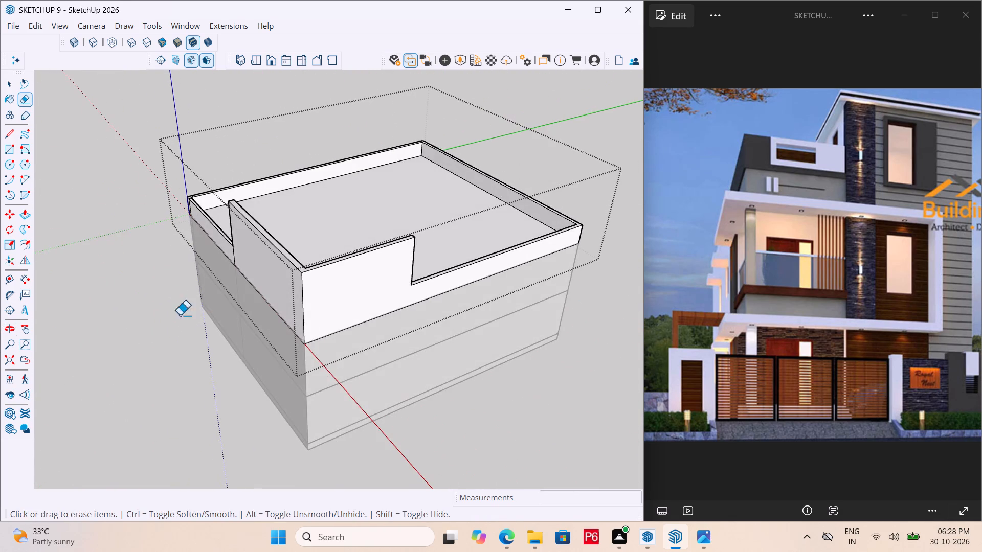
pyautogui.scroll(4, 247, 296)
pyautogui.moveTo(224, 298); pyautogui.dragTo(514, 281, button='middle')
# Save the model.
pyautogui.hotkey('ctrl', 's')
pyautogui.hotkey('ctrl', 's')
pyautogui.hotkey('ctrl', 's')
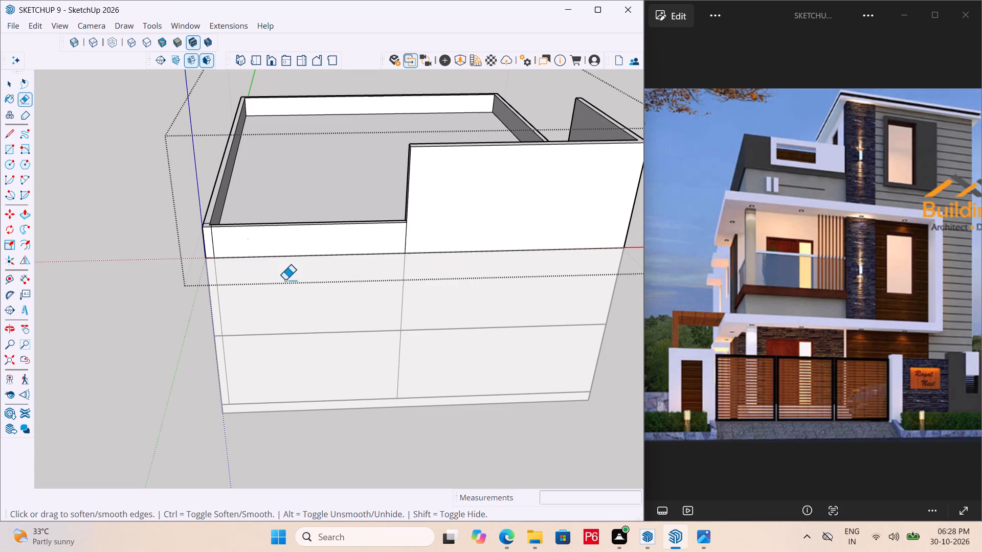
# Reopen the parapet storey for editing and pull the low front parapet's top face up 3', starting from a new face.
pyautogui.moveTo(285, 280); pyautogui.dragTo(316, 270, button='middle')
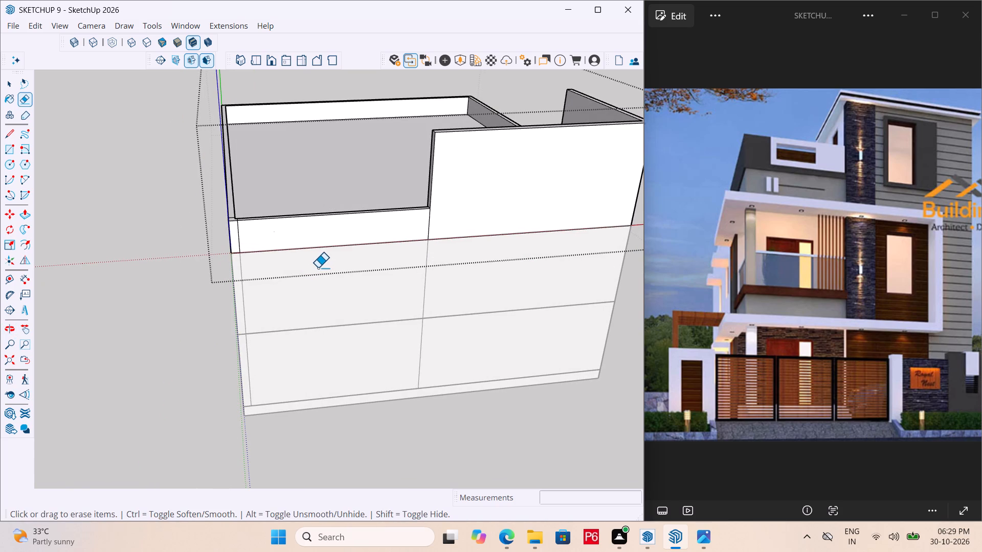
pyautogui.scroll(3, 293, 238)
pyautogui.moveTo(298, 239); pyautogui.dragTo(431, 255, button='middle')
pyautogui.press('space')
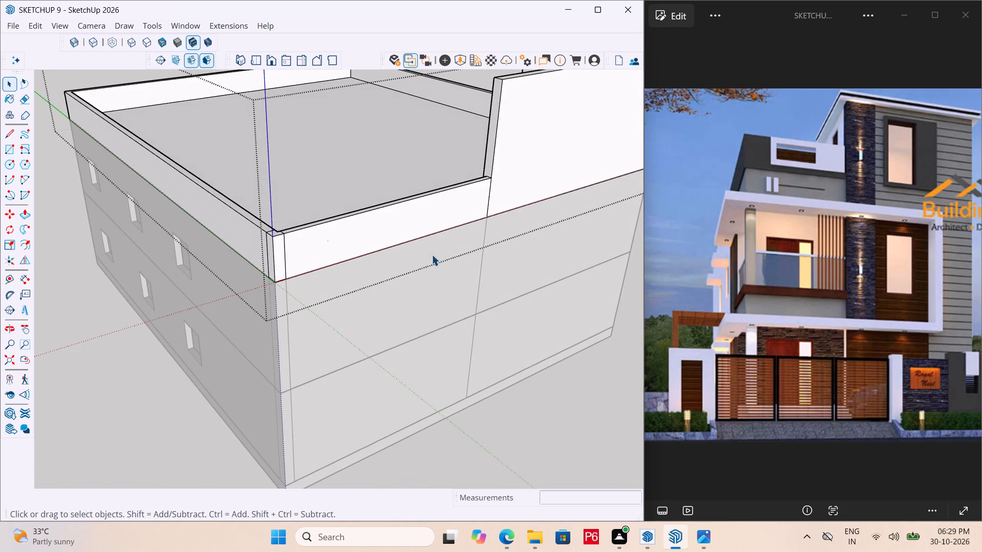
pyautogui.click(536, 404)
pyautogui.scroll(5, 243, 203)
pyautogui.click(334, 256)
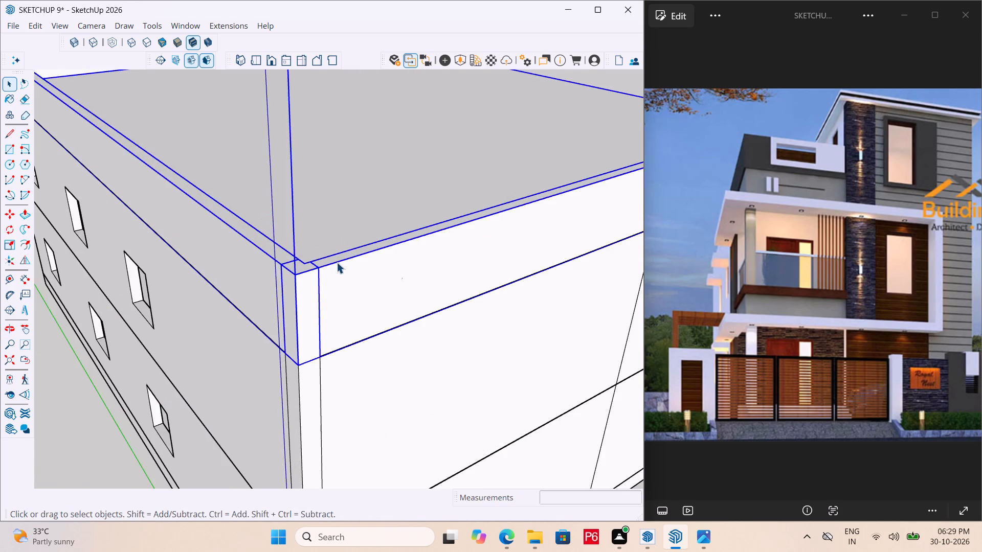
pyautogui.doubleClick(338, 260)
pyautogui.click(338, 260)
pyautogui.scroll(4, 338, 256)
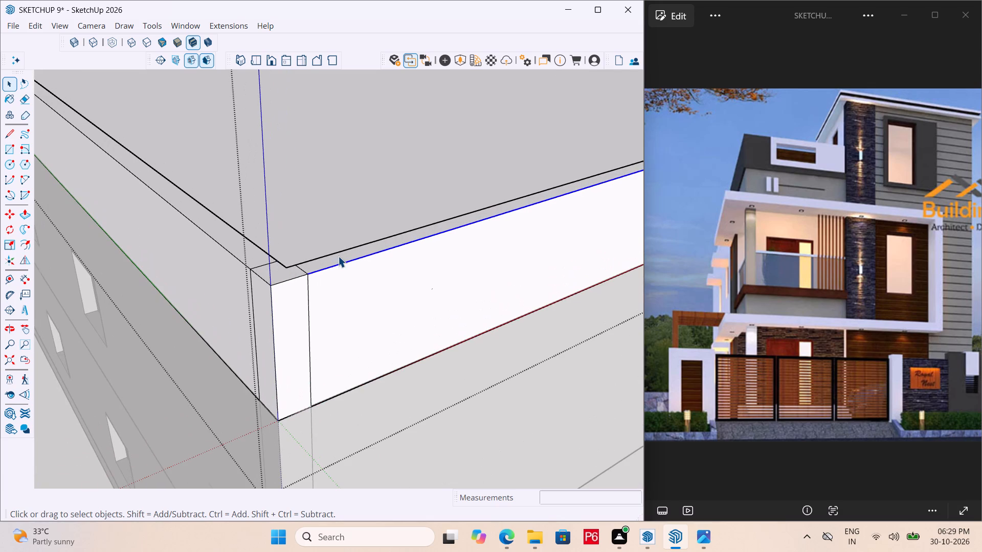
pyautogui.click(343, 258)
pyautogui.press('p')
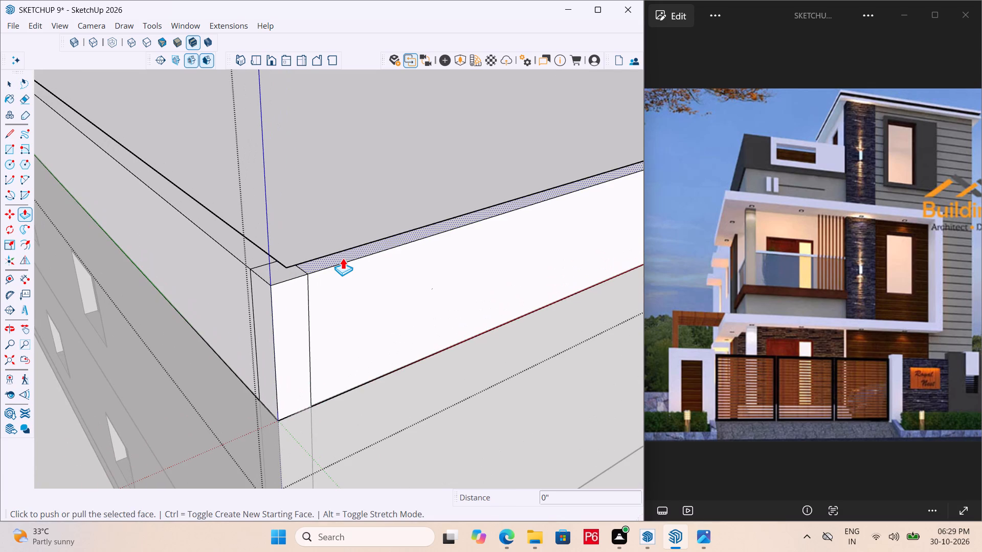
pyautogui.click(342, 256)
pyautogui.scroll(-4, 337, 120)
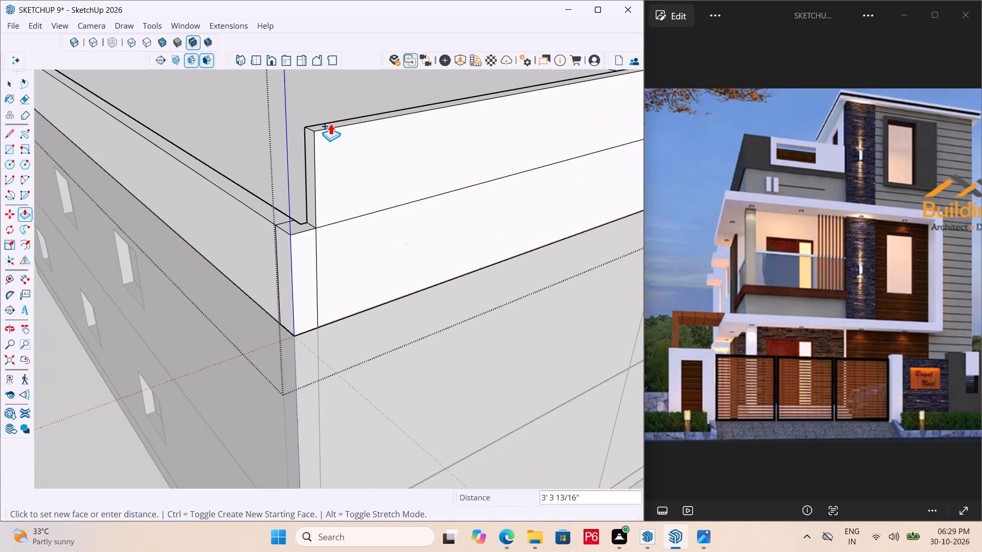
pyautogui.scroll(-6, 330, 123)
pyautogui.scroll(-4, 280, 171)
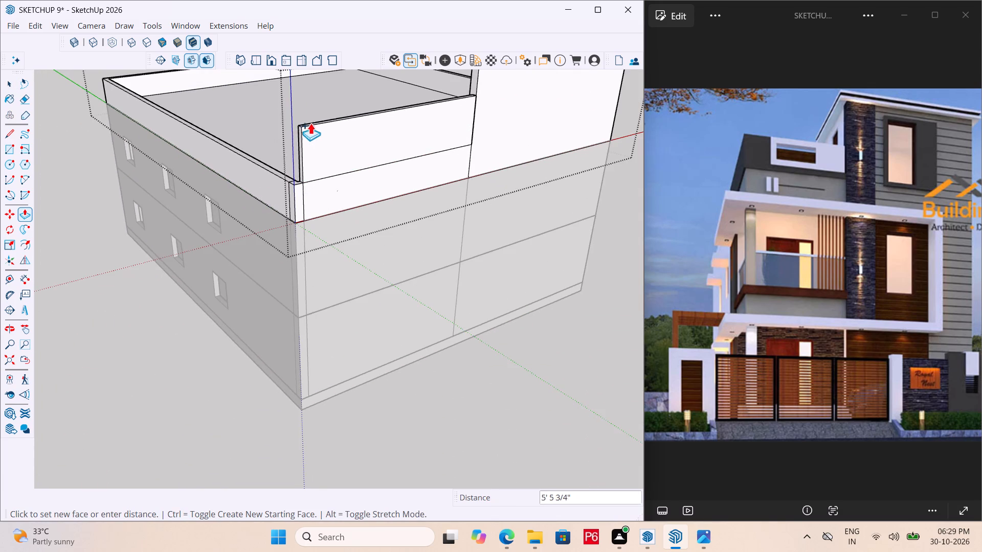
pyautogui.moveTo(316, 127); pyautogui.dragTo(368, 205, button='middle')
pyautogui.scroll(-1, 316, 127)
pyautogui.scroll(-4, 339, 255)
pyautogui.moveTo(324, 281); pyautogui.dragTo(311, 120, button='middle')
pyautogui.scroll(7, 320, 113)
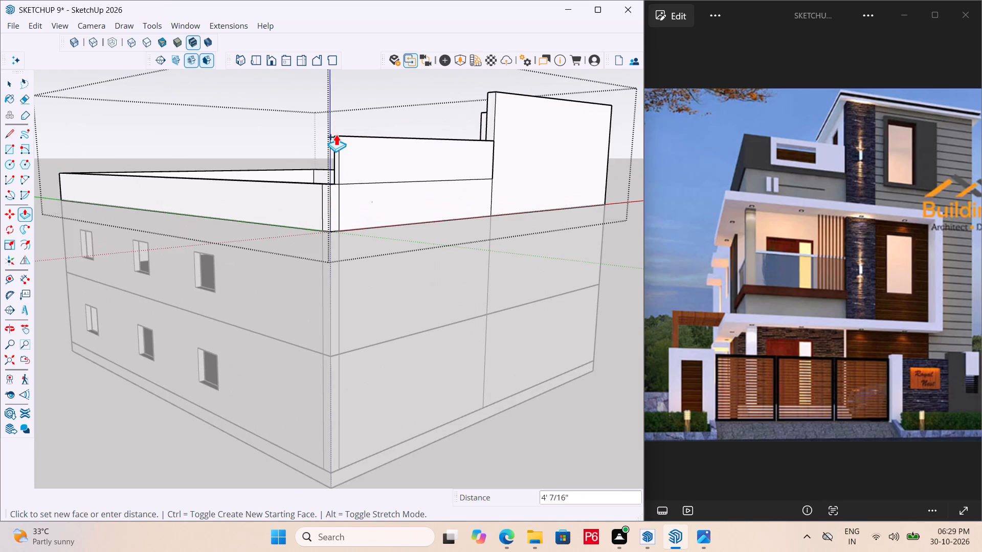
pyautogui.write("3'")
pyautogui.press('Return')
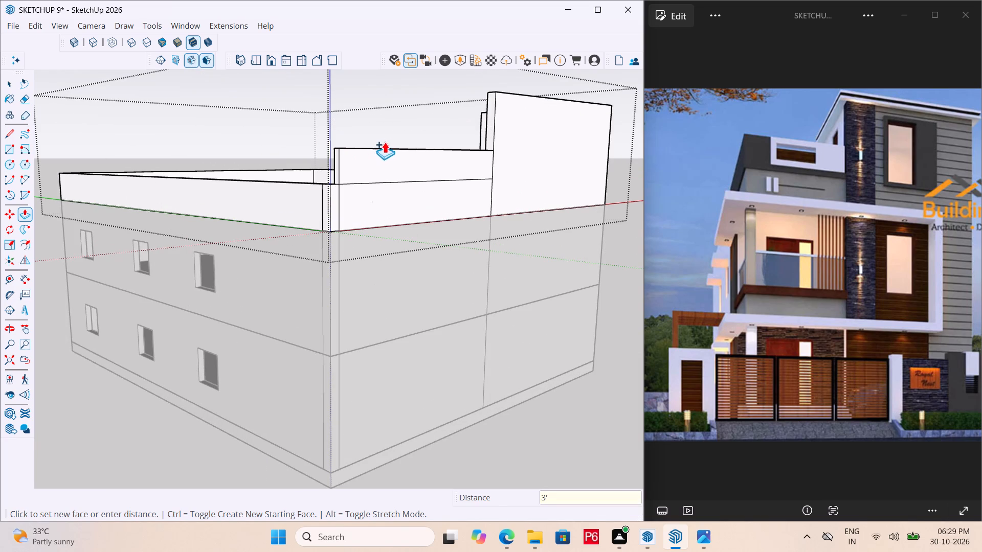
# Pull the raised front parapet's top face up another 1'.
pyautogui.moveTo(391, 144); pyautogui.dragTo(372, 250, button='middle')
pyautogui.scroll(8, 372, 266)
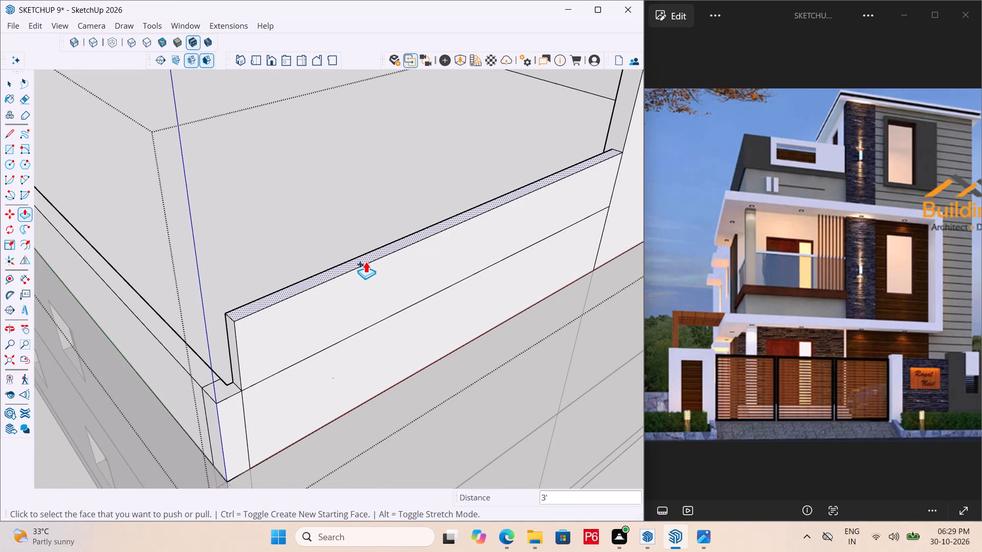
pyautogui.click(366, 261)
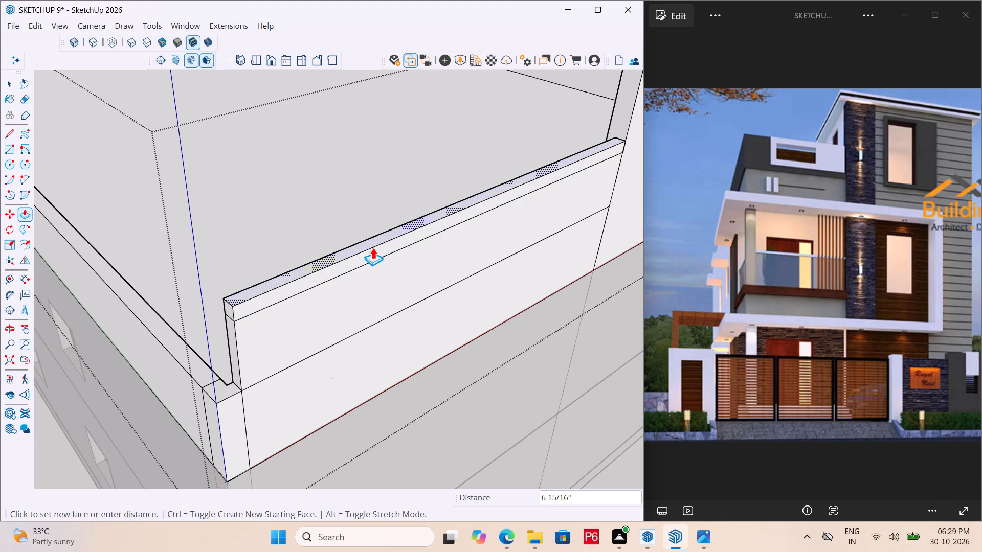
pyautogui.press('1')
pyautogui.press("'")
pyautogui.press('Return')
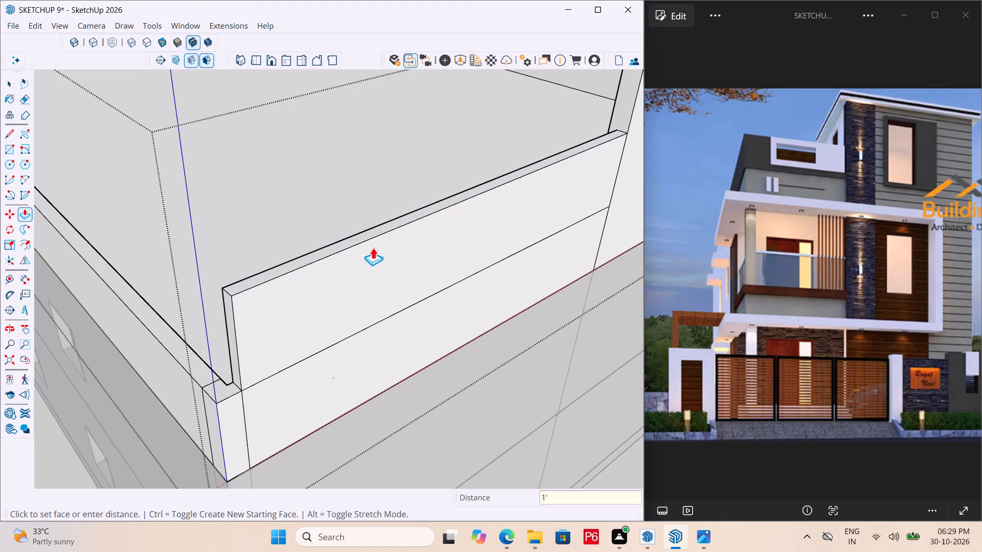
# Save the model.
pyautogui.hotkey('ctrl', 's')
pyautogui.hotkey('ctrl', 's')
pyautogui.hotkey('ctrl', 's')
pyautogui.hotkey('ctrl', 's')
pyautogui.hotkey('ctrl', 's')
pyautogui.keyDown('ctrl'); pyautogui.scroll(-2, 398, 239); pyautogui.keyUp('ctrl')
pyautogui.hotkey('ctrl', 's')
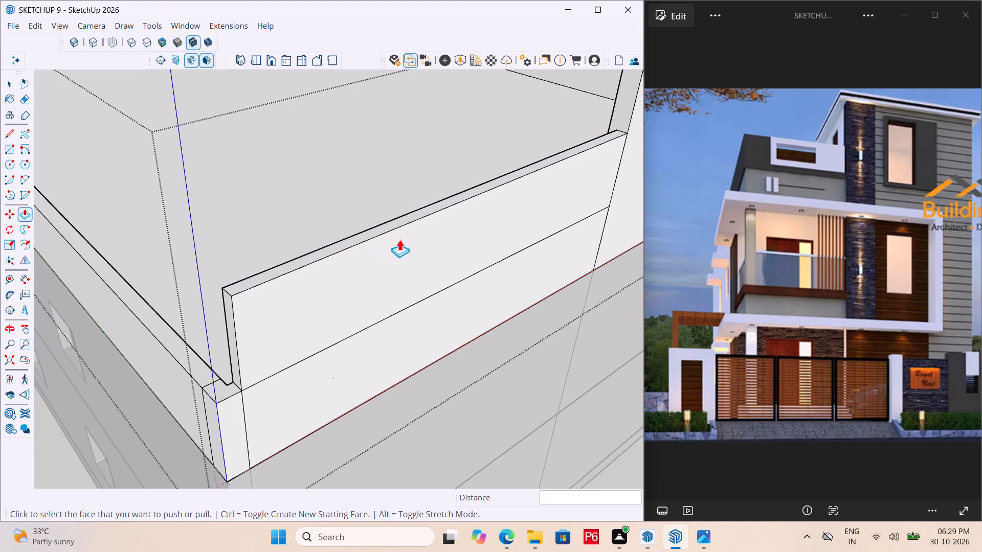
pyautogui.keyDown('ctrl'); pyautogui.scroll(-1, 399, 239); pyautogui.keyUp('ctrl')
pyautogui.hotkey('ctrl', 's')
pyautogui.hotkey('ctrl', 's')
# Extend the raised front parapet's end face across the corner to the side parapet's outer edge.
pyautogui.moveTo(258, 319); pyautogui.dragTo(335, 311, button='middle')
pyautogui.scroll(2, 335, 311)
pyautogui.scroll(6, 260, 360)
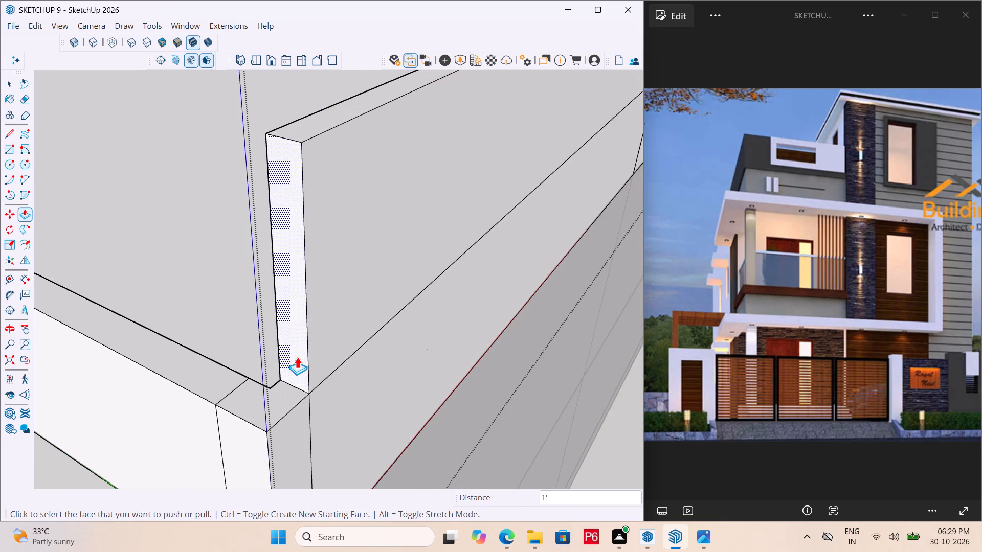
pyautogui.click(297, 357)
pyautogui.click(187, 385)
# Push the inner face of the side parapet adjoining the raised front section by 4".
pyautogui.moveTo(188, 388); pyautogui.dragTo(520, 395, button='middle')
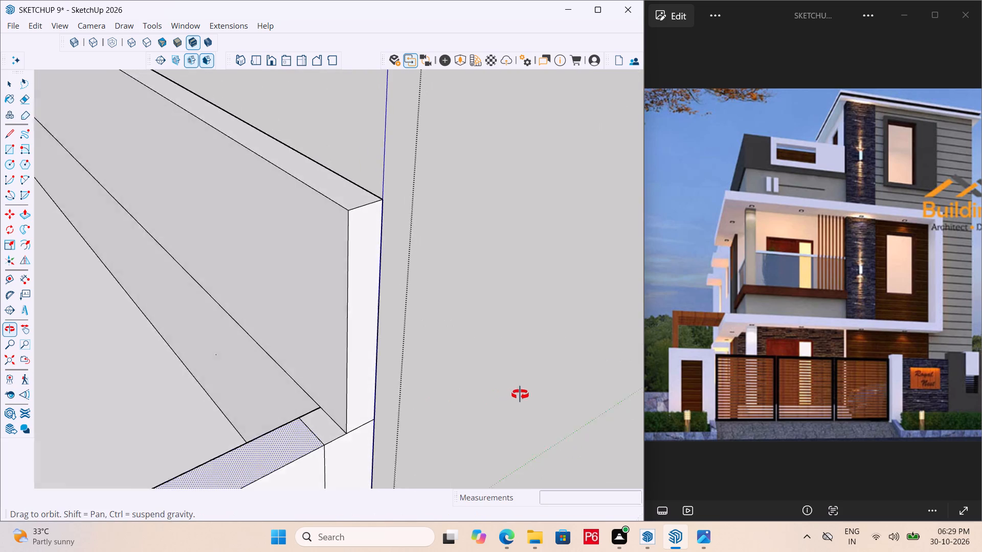
pyautogui.moveTo(520, 395); pyautogui.dragTo(534, 387, button='middle')
pyautogui.scroll(-6, 376, 220)
pyautogui.scroll(-6, 467, 235)
pyautogui.moveTo(99, 438); pyautogui.dragTo(206, 447, button='middle')
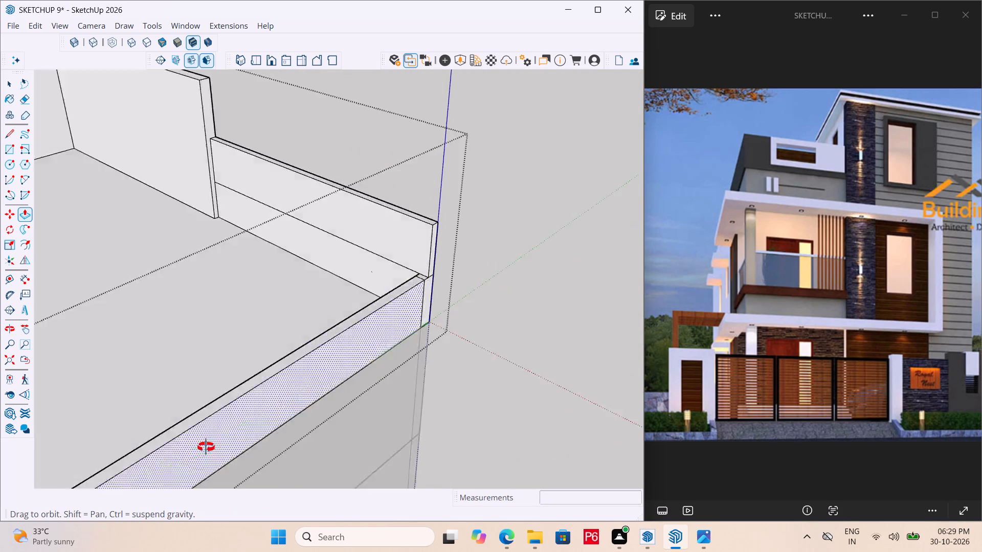
pyautogui.moveTo(206, 447); pyautogui.dragTo(419, 442, button='middle')
pyautogui.scroll(6, 493, 319)
pyautogui.scroll(-7, 140, 199)
pyautogui.scroll(6, 308, 401)
pyautogui.click(370, 364)
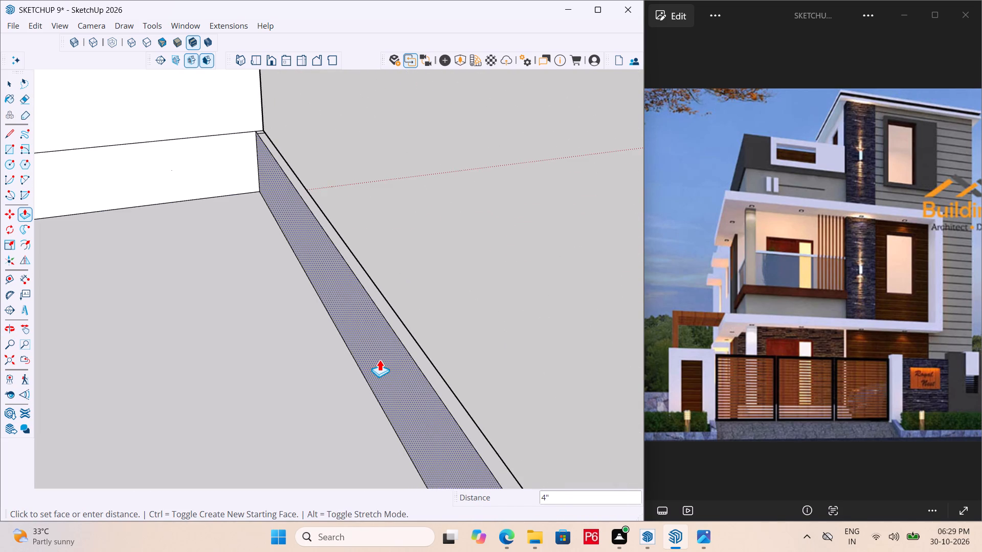
pyautogui.click(380, 359)
# Repeat the 4" push on the rear parapet's inner face.
pyautogui.scroll(-6, 355, 284)
pyautogui.scroll(-9, 440, 223)
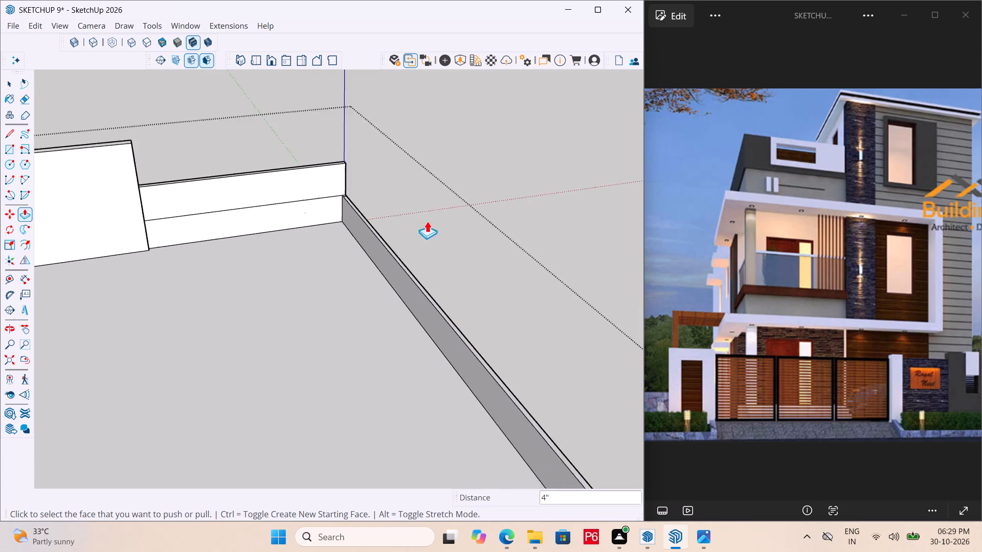
pyautogui.scroll(-5, 427, 221)
pyautogui.scroll(-4, 512, 254)
pyautogui.moveTo(372, 390); pyautogui.dragTo(70, 358, button='middle')
pyautogui.scroll(10, 77, 254)
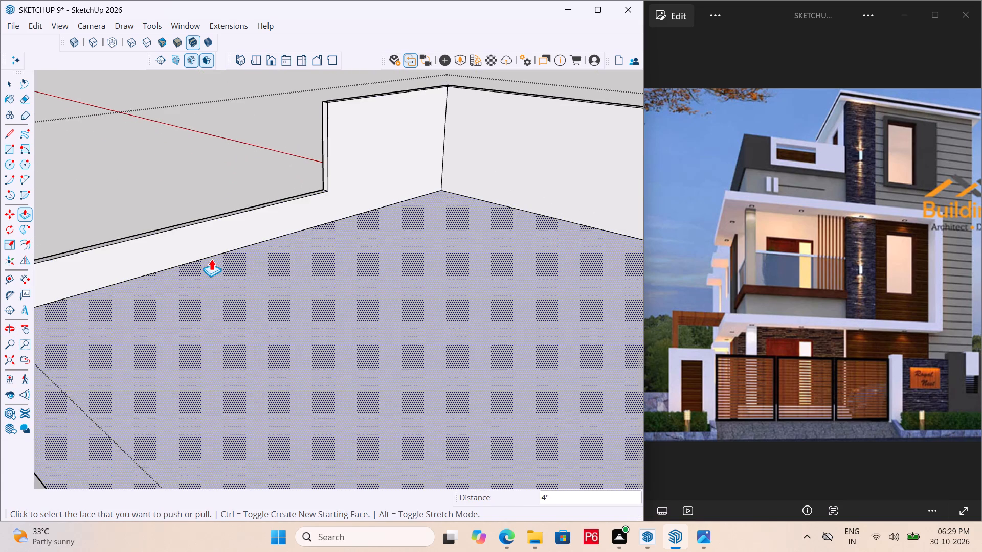
pyautogui.scroll(-11, 466, 250)
pyautogui.moveTo(495, 324); pyautogui.dragTo(0, 325, button='middle')
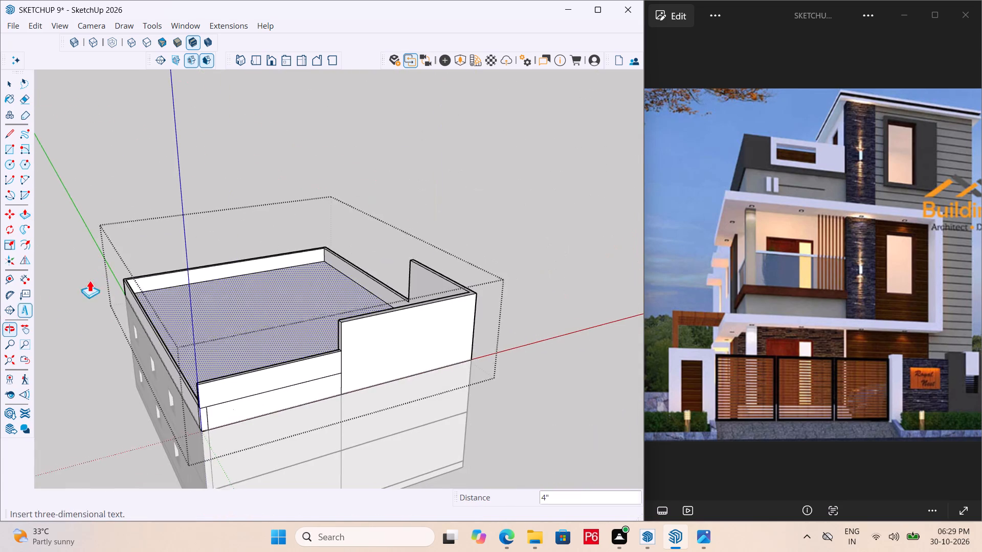
pyautogui.scroll(6, 177, 258)
pyautogui.doubleClick(289, 265)
# On the opposite side wall's inner face, draw a line about 3' 5 5/8" long from the step's lower corner down to the floor.
pyautogui.moveTo(252, 295); pyautogui.dragTo(511, 423, button='middle')
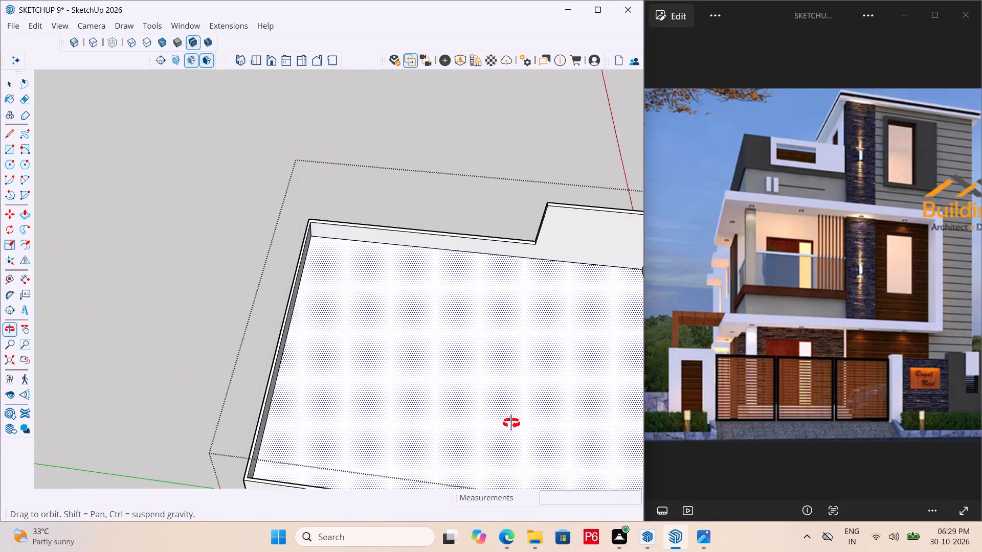
pyautogui.moveTo(511, 423); pyautogui.dragTo(519, 416, button='middle')
pyautogui.scroll(16, 522, 211)
pyautogui.scroll(1, 487, 258)
pyautogui.moveTo(486, 258); pyautogui.dragTo(545, 258, button='middle')
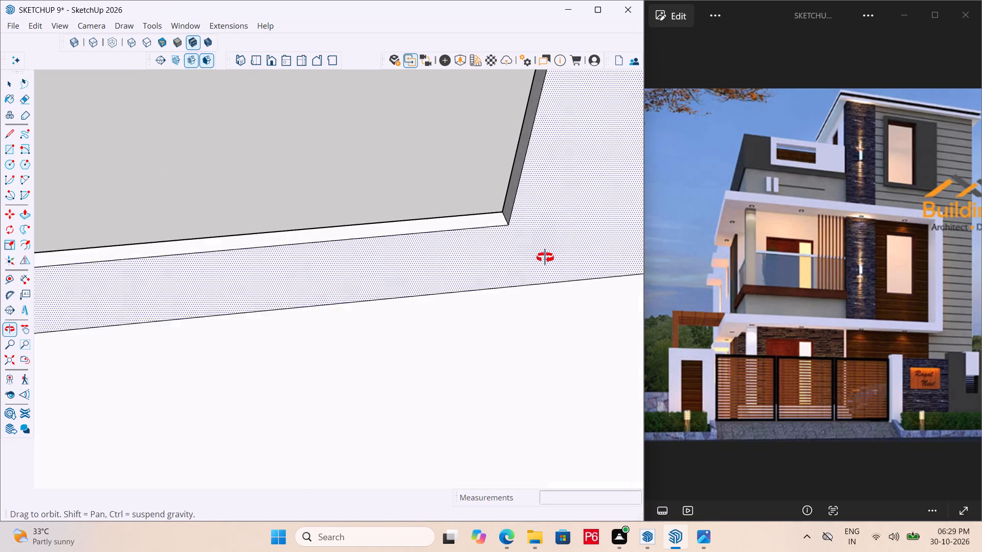
pyautogui.moveTo(545, 258); pyautogui.dragTo(546, 228, button='middle')
pyautogui.press('l')
pyautogui.click(505, 226)
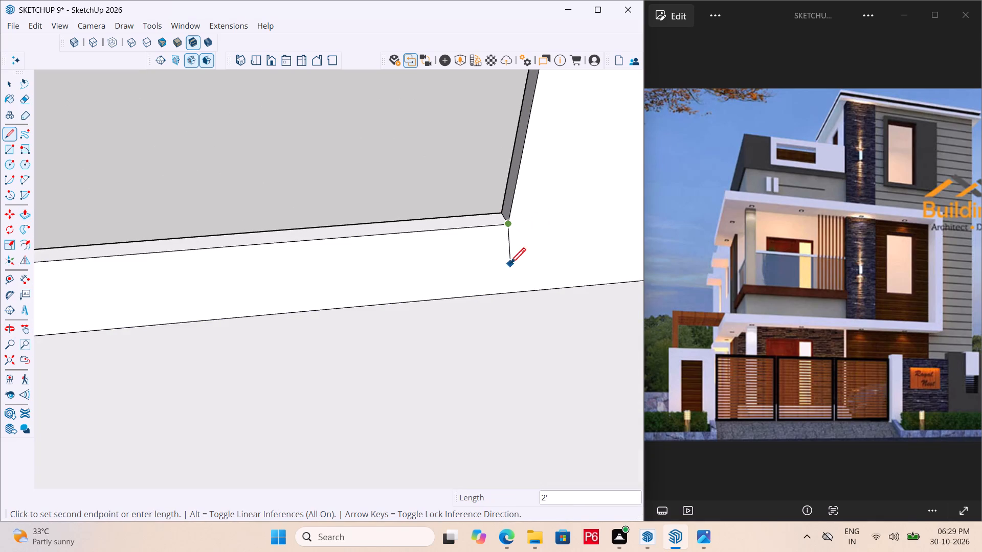
pyautogui.click(494, 296)
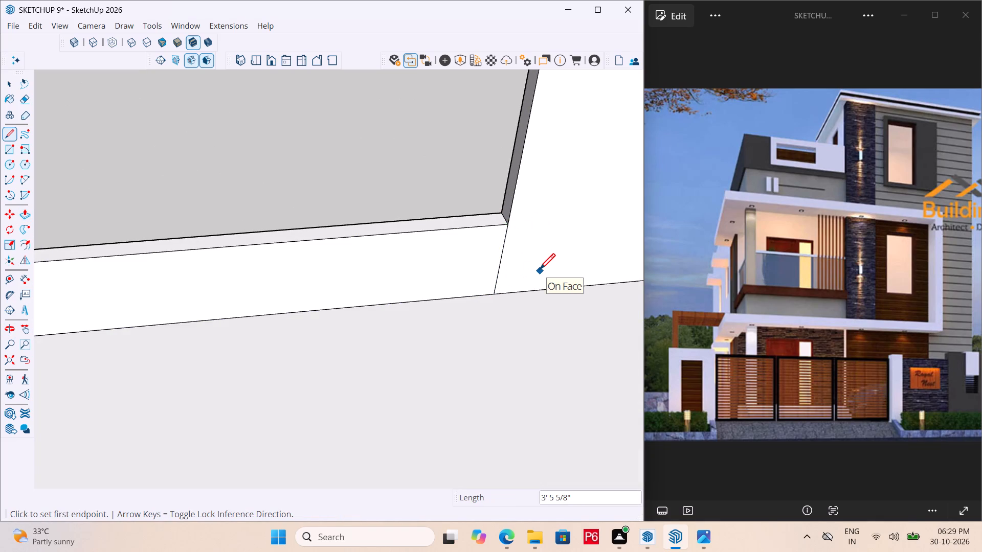
# Repeat the 4" push on the low part of that side wall's inner face.
pyautogui.press('p')
pyautogui.doubleClick(452, 273)
pyautogui.scroll(-5, 496, 223)
pyautogui.moveTo(496, 232); pyautogui.dragTo(509, 232, button='middle')
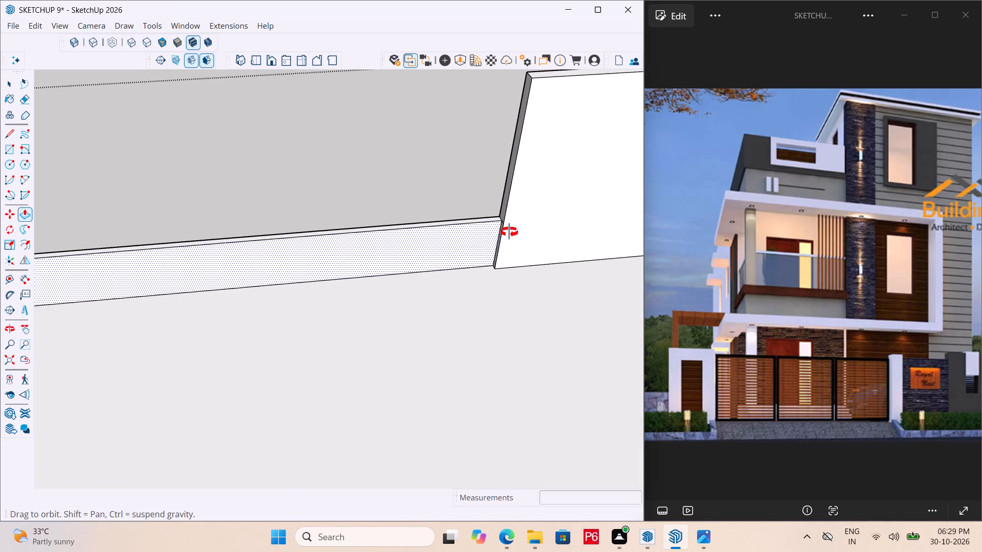
# Save the model.
pyautogui.moveTo(509, 232); pyautogui.dragTo(667, 155, button='middle')
pyautogui.hotkey('ctrl', 's')
pyautogui.hotkey('ctrl', 's')
pyautogui.hotkey('ctrl', 's')
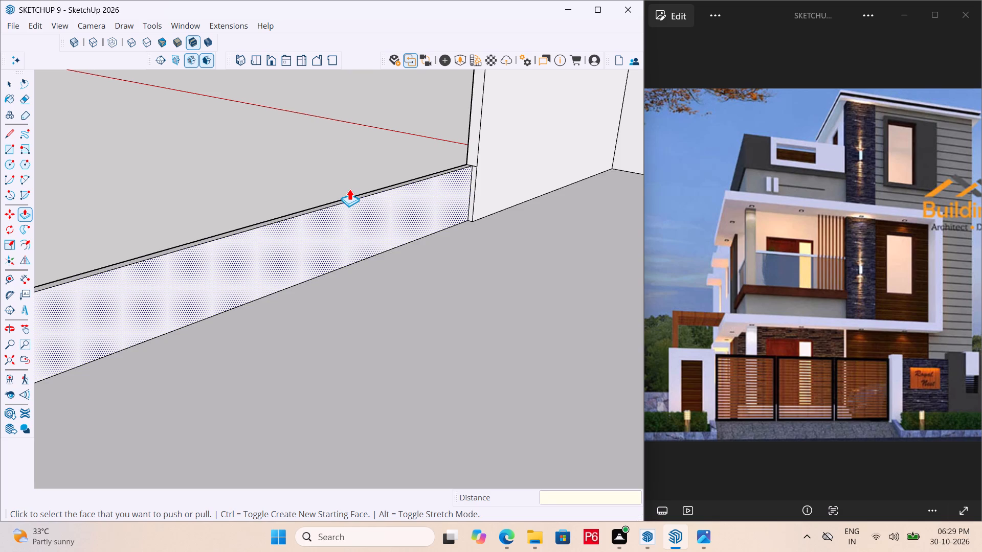
pyautogui.hotkey('ctrl', 's')
pyautogui.hotkey('ctrl', 's')
pyautogui.hotkey('ctrl', 's')
pyautogui.hotkey('ctrl', 's')
# Examine the thinned parapet walls and the tall corner walls all around the roof.
pyautogui.keyDown('ctrl'); pyautogui.scroll(-6, 349, 190); pyautogui.keyUp('ctrl')
pyautogui.scroll(-6, 370, 178)
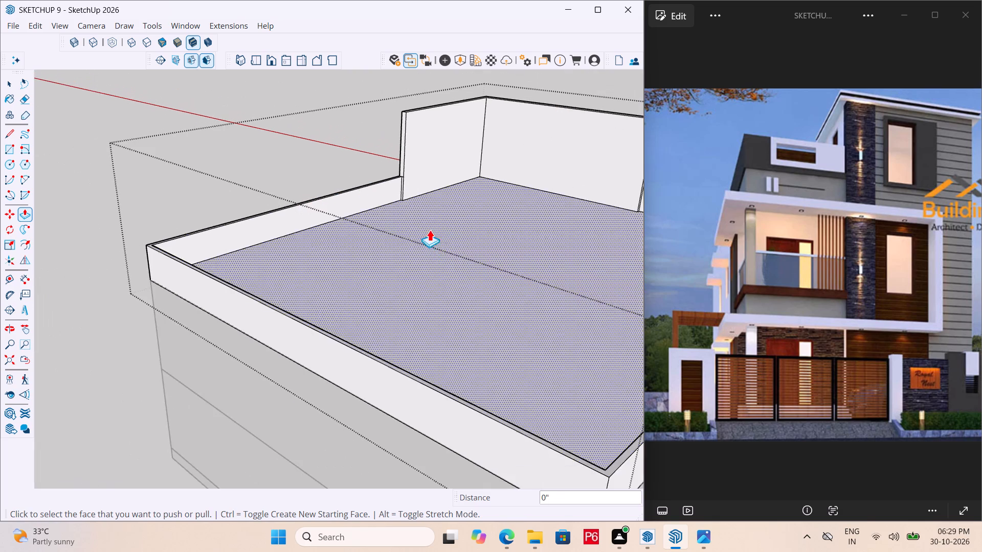
pyautogui.scroll(-3, 438, 238)
pyautogui.scroll(1, 253, 224)
pyautogui.scroll(-5, 225, 217)
pyautogui.moveTo(458, 254); pyautogui.dragTo(85, 273, button='middle')
pyautogui.moveTo(386, 376); pyautogui.dragTo(314, 318, button='middle')
pyautogui.moveTo(230, 323); pyautogui.dragTo(374, 317, button='middle')
pyautogui.scroll(5, 510, 295)
pyautogui.moveTo(461, 296); pyautogui.dragTo(640, 358, button='middle')
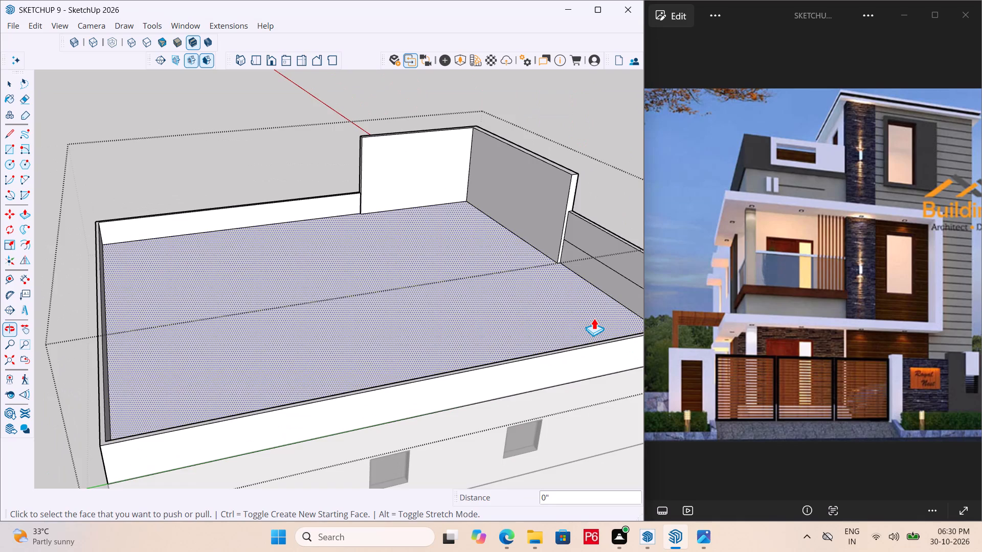
# Push the raised front parapet's end face at the corner 5" to the side parapet's inner edge.
pyautogui.scroll(-6, 139, 284)
pyautogui.moveTo(409, 315); pyautogui.dragTo(472, 321, button='middle')
pyautogui.scroll(19, 464, 321)
pyautogui.middleClick(463, 297)
pyautogui.middleClick(412, 275)
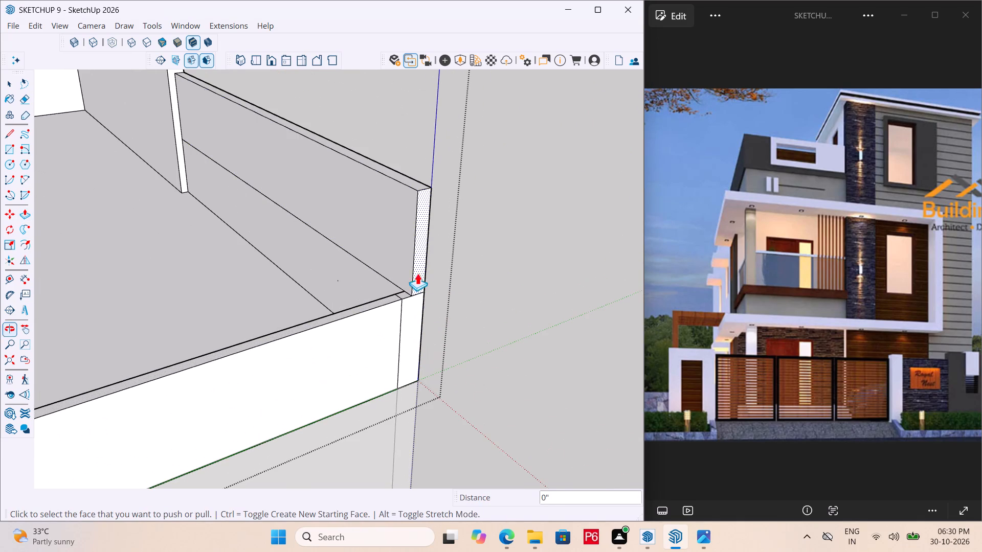
pyautogui.click(418, 281)
pyautogui.scroll(5, 395, 297)
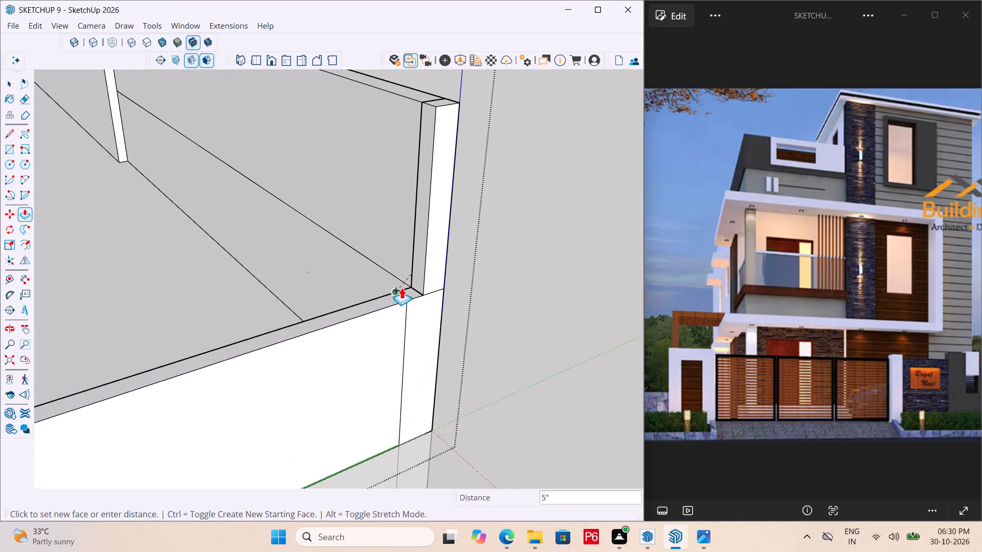
pyautogui.scroll(5, 386, 290)
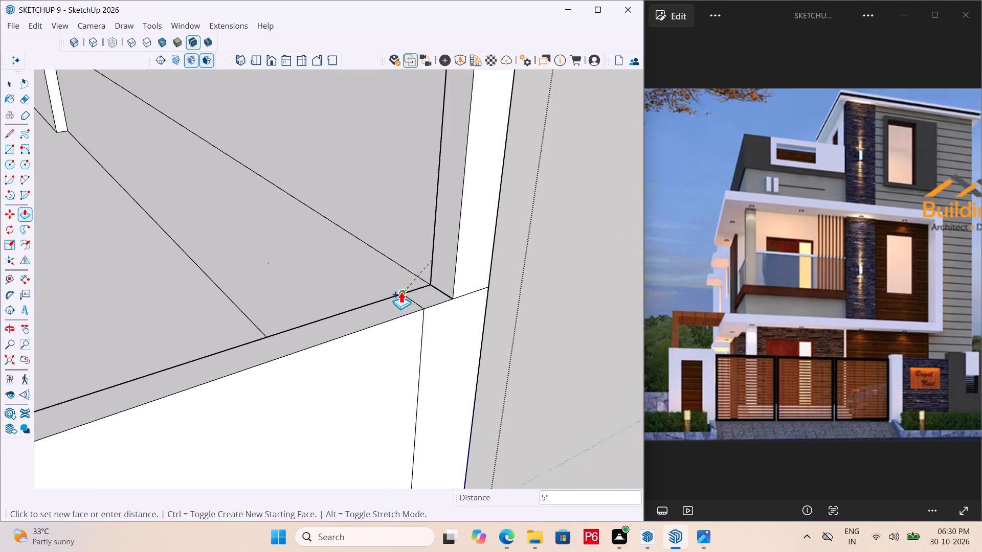
pyautogui.scroll(4, 412, 290)
pyautogui.click(415, 287)
pyautogui.scroll(-11, 486, 246)
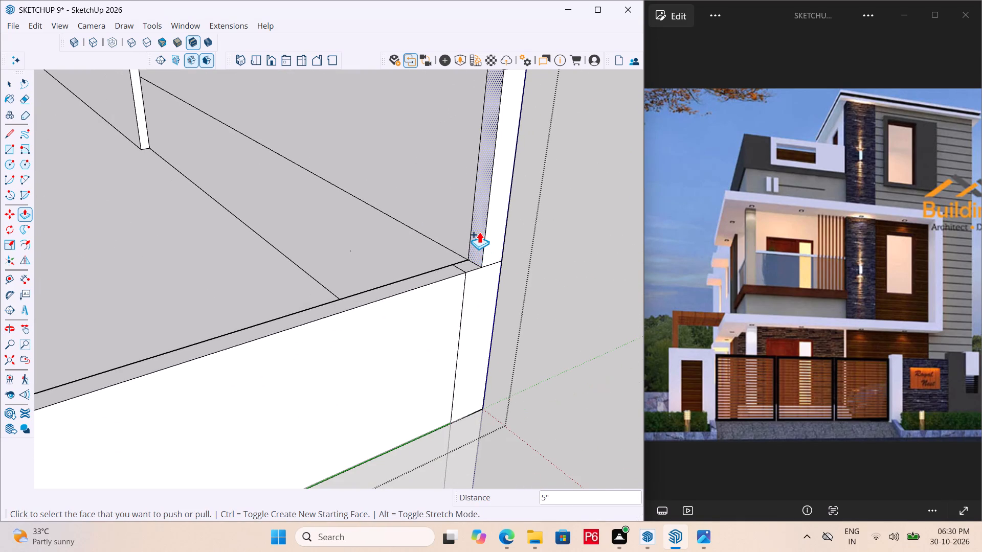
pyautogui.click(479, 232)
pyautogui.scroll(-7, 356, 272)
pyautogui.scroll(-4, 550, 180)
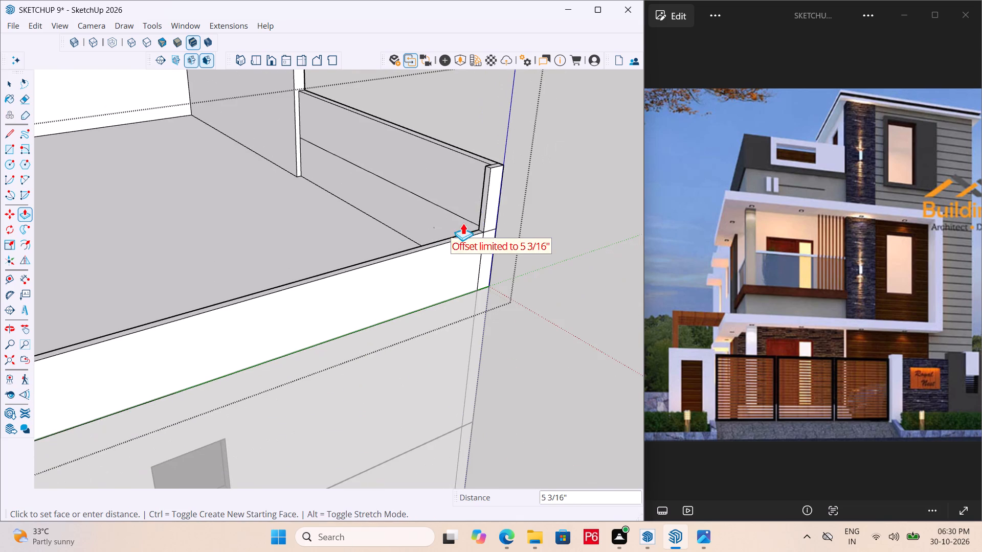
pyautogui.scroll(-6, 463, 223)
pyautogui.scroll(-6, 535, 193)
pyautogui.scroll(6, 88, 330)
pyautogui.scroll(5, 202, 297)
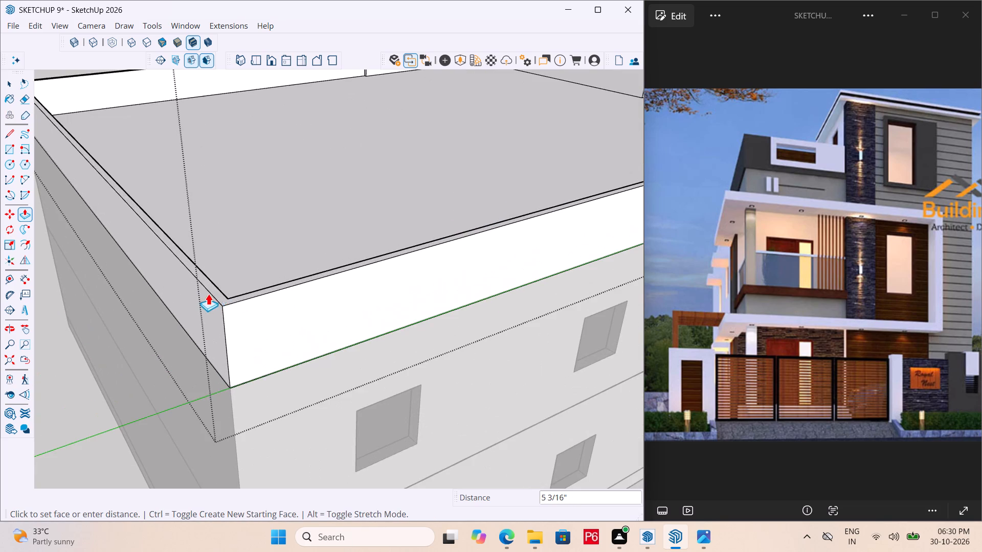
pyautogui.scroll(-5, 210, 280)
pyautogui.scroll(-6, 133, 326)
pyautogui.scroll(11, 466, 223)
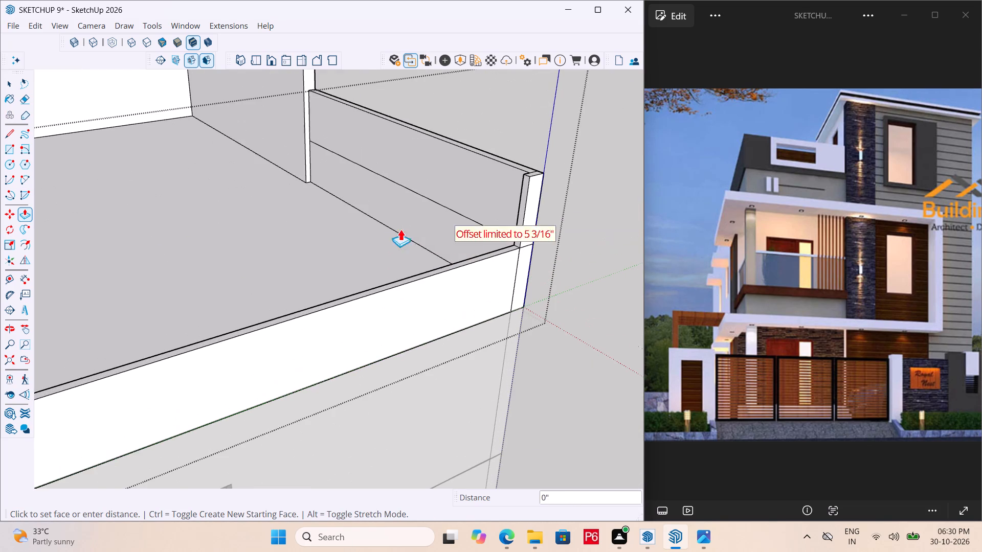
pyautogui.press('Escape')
# Extend the raised front corner's end face 5 3/16" and 59' along the windowed side parapet to the rear corner.
pyautogui.scroll(5, 522, 218)
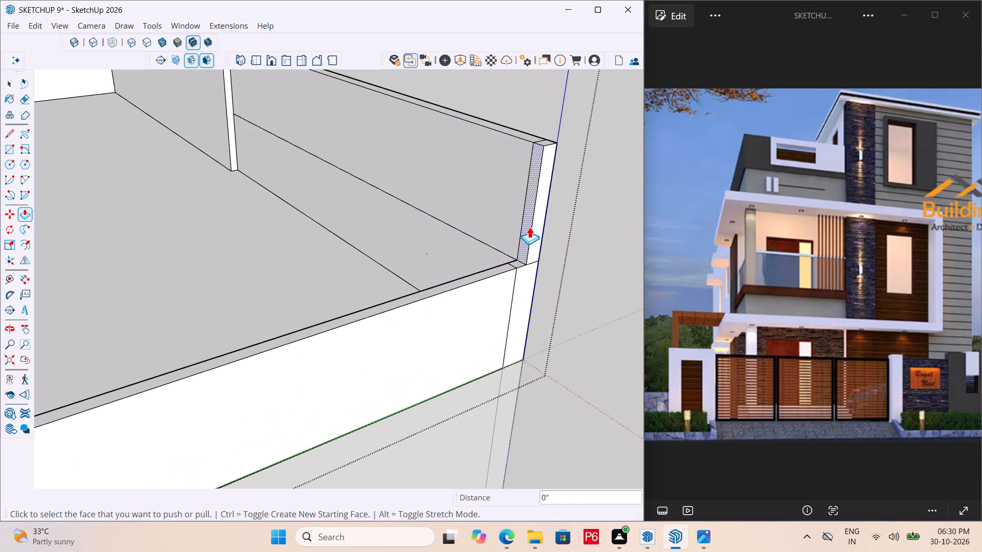
pyautogui.click(529, 226)
pyautogui.click(462, 283)
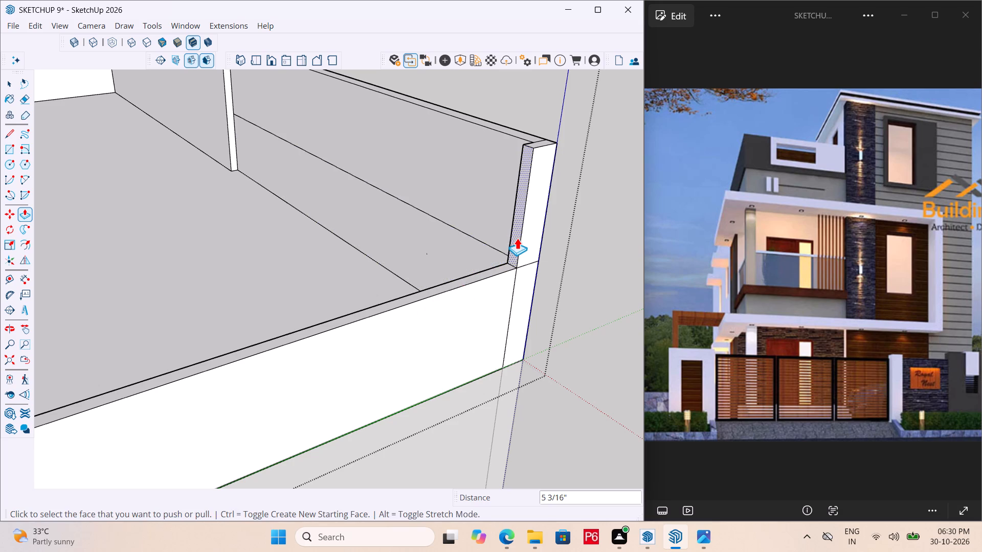
pyautogui.click(517, 238)
pyautogui.scroll(-20, 486, 250)
pyautogui.scroll(-1, 486, 250)
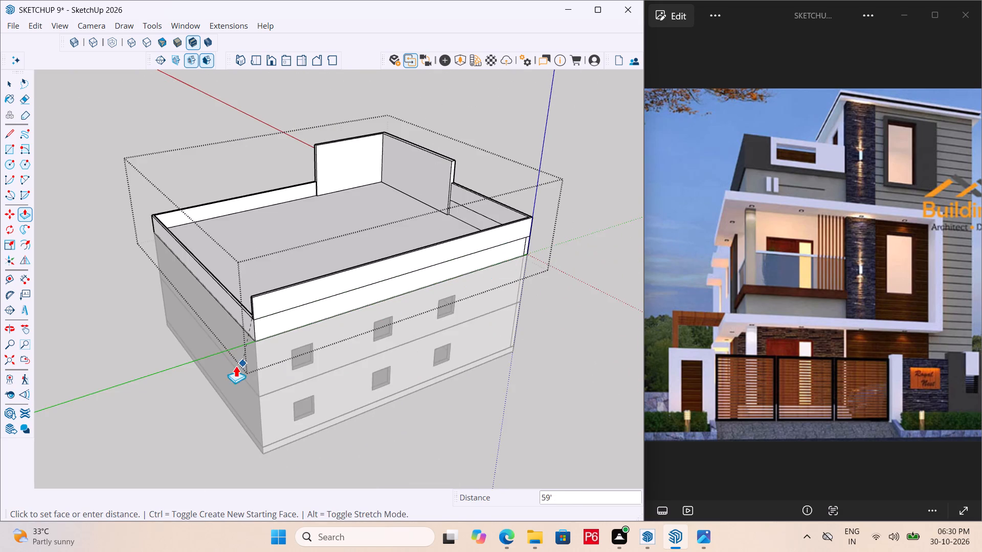
pyautogui.scroll(5, 224, 370)
pyautogui.scroll(4, 270, 284)
pyautogui.click(271, 283)
# Pull the side strip's end face at the rear corner 5" to the back parapet's inner edge.
pyautogui.moveTo(237, 283); pyautogui.dragTo(375, 299, button='middle')
pyautogui.scroll(1, 304, 298)
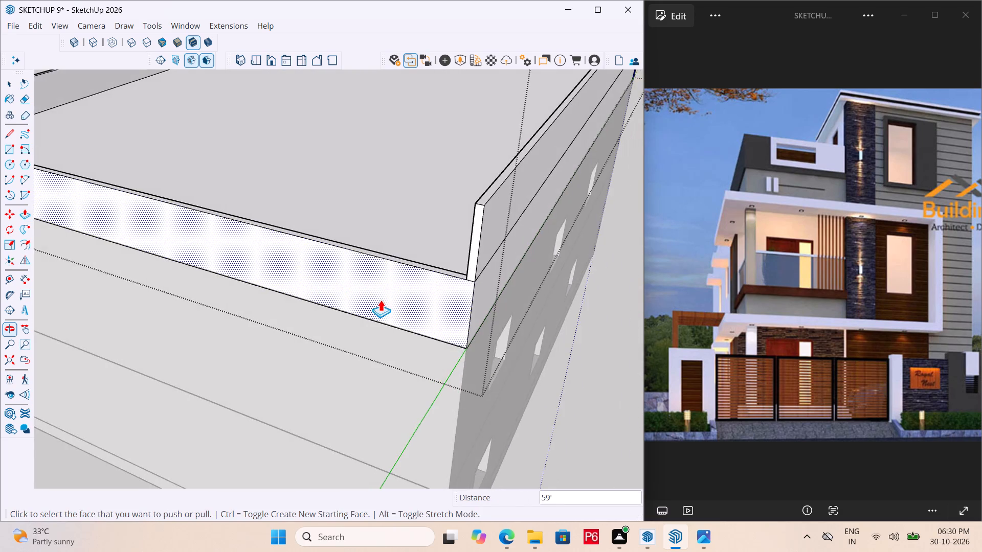
pyautogui.scroll(5, 438, 282)
pyautogui.scroll(4, 496, 277)
pyautogui.click(497, 273)
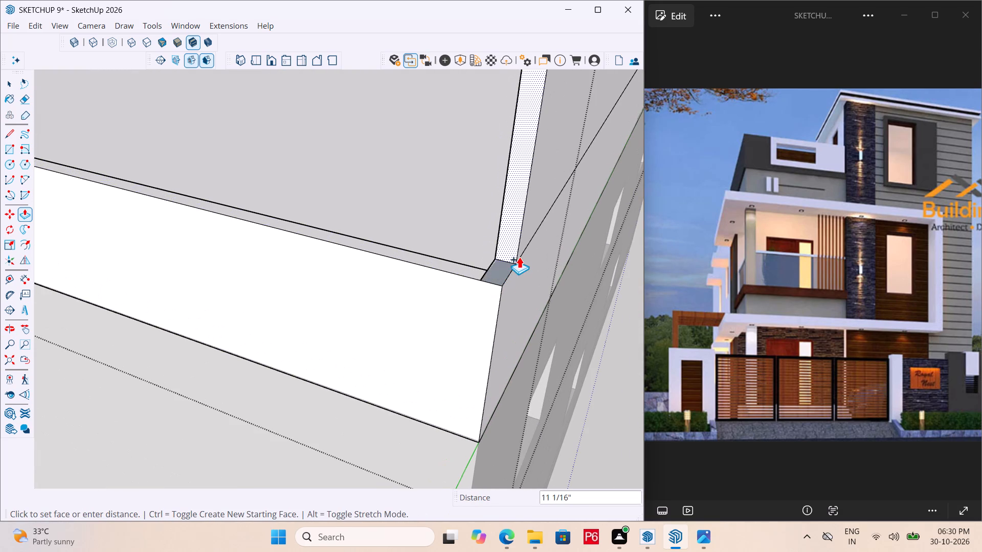
pyautogui.moveTo(405, 269); pyautogui.dragTo(772, 284, button='middle')
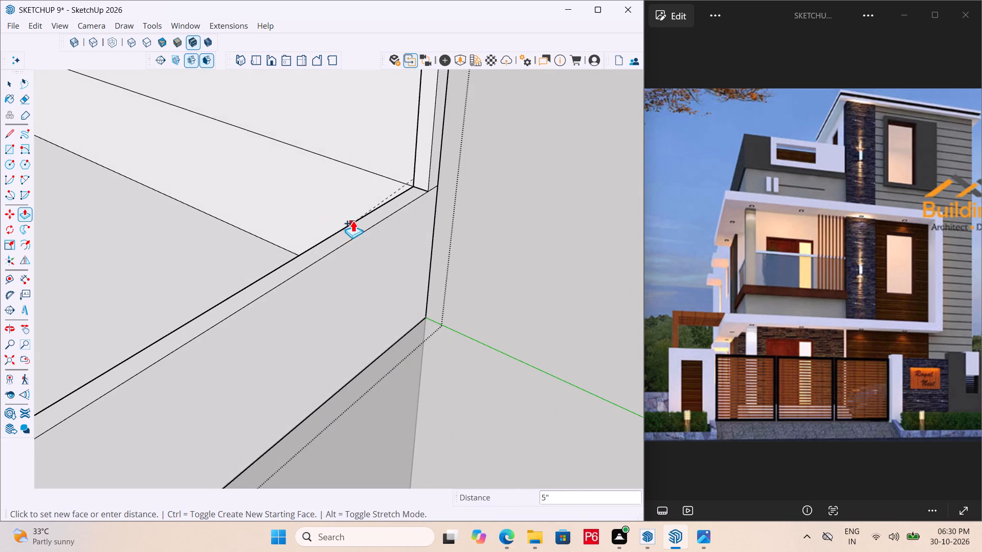
pyautogui.scroll(2, 354, 217)
pyautogui.click(364, 224)
# Pull the raised corner's inward-facing end face along the back parapet to the opposite rear corner.
pyautogui.scroll(-3, 437, 159)
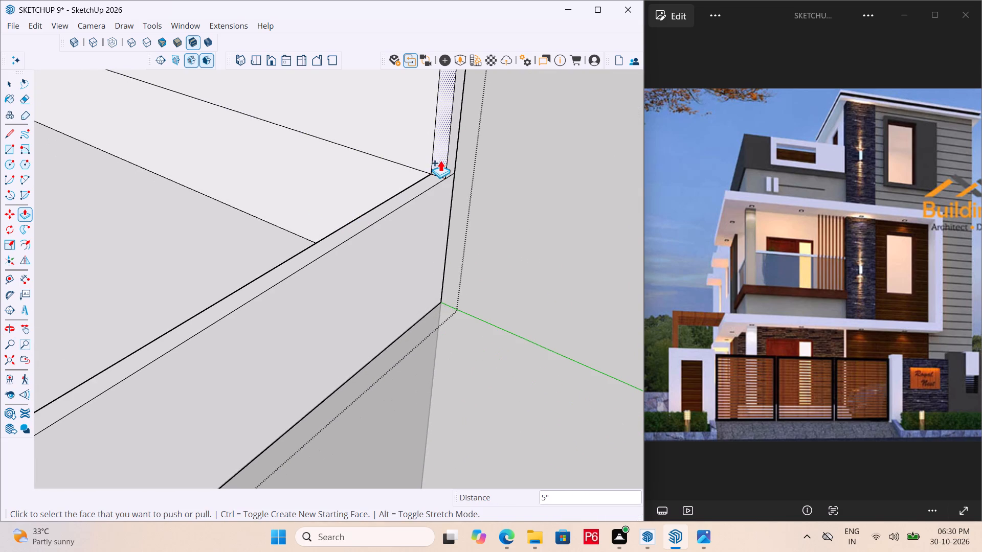
pyautogui.click(445, 158)
pyautogui.scroll(-15, 314, 273)
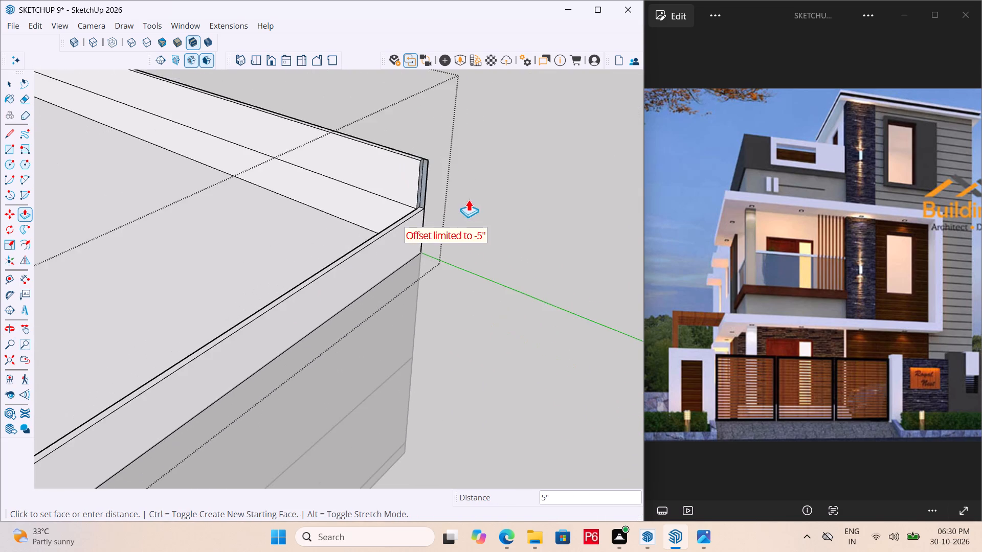
pyautogui.scroll(-10, 468, 199)
pyautogui.scroll(10, 283, 327)
pyautogui.click(274, 286)
# Pull the back strip's end face at the second rear corner 5" to the other side parapet's inner edge.
pyautogui.scroll(1, 159, 302)
pyautogui.moveTo(159, 302); pyautogui.dragTo(431, 327, button='middle')
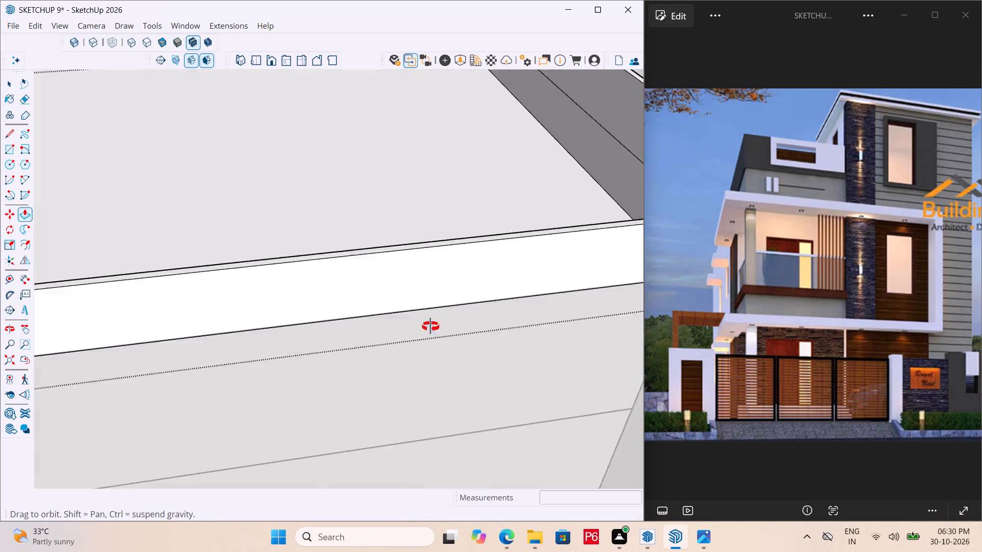
pyautogui.moveTo(431, 327); pyautogui.dragTo(469, 326, button='middle')
pyautogui.scroll(-7, 222, 349)
pyautogui.scroll(14, 431, 267)
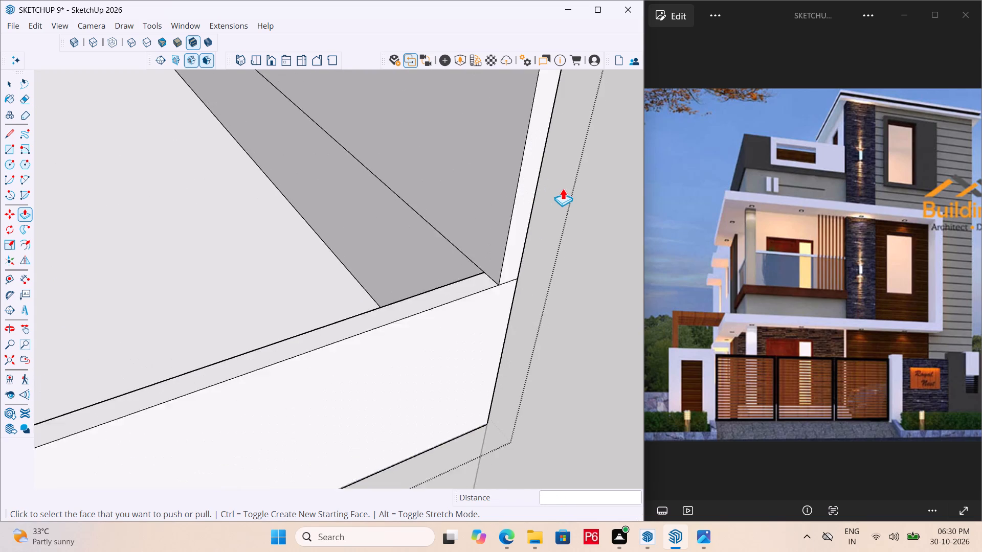
pyautogui.scroll(2, 563, 188)
pyautogui.click(500, 262)
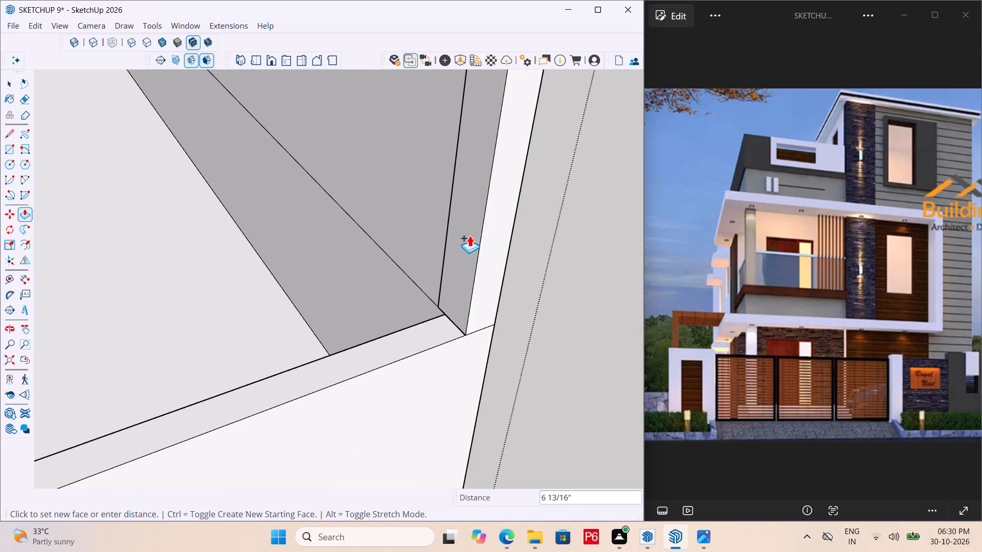
pyautogui.click(411, 327)
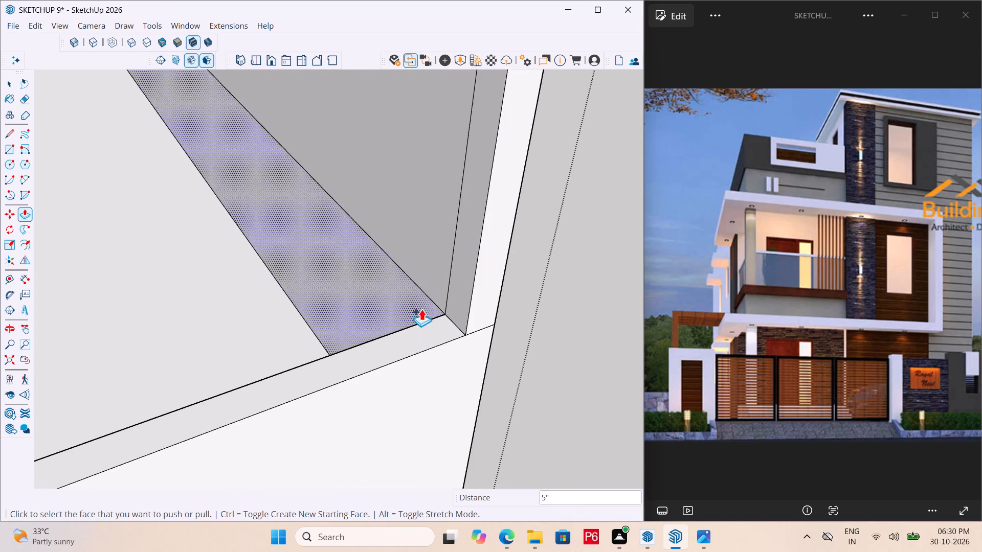
# Pull that corner's end face 39' 7" along the other side parapet to the tall corner wall.
pyautogui.click(467, 259)
pyautogui.scroll(-13, 437, 240)
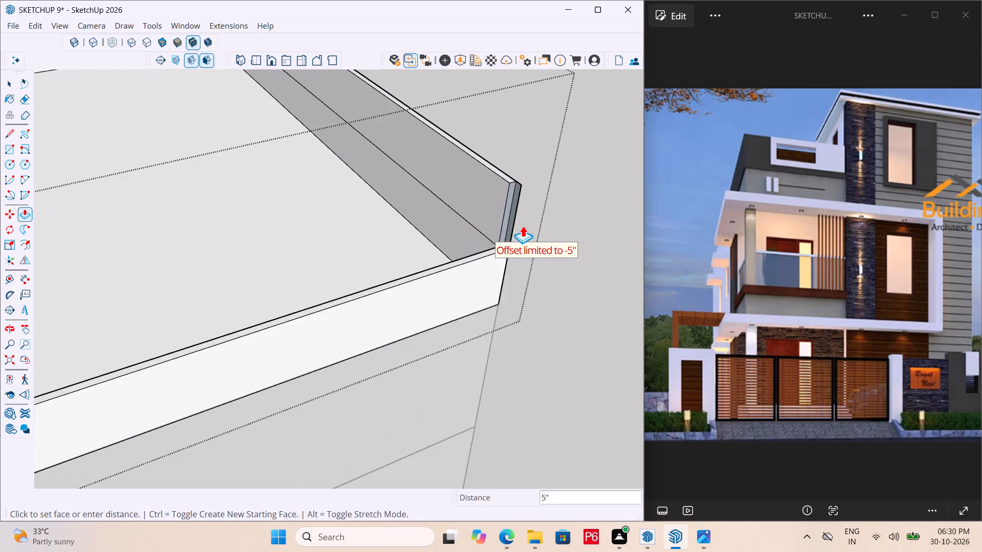
pyautogui.scroll(-7, 523, 225)
pyautogui.scroll(-2, 337, 341)
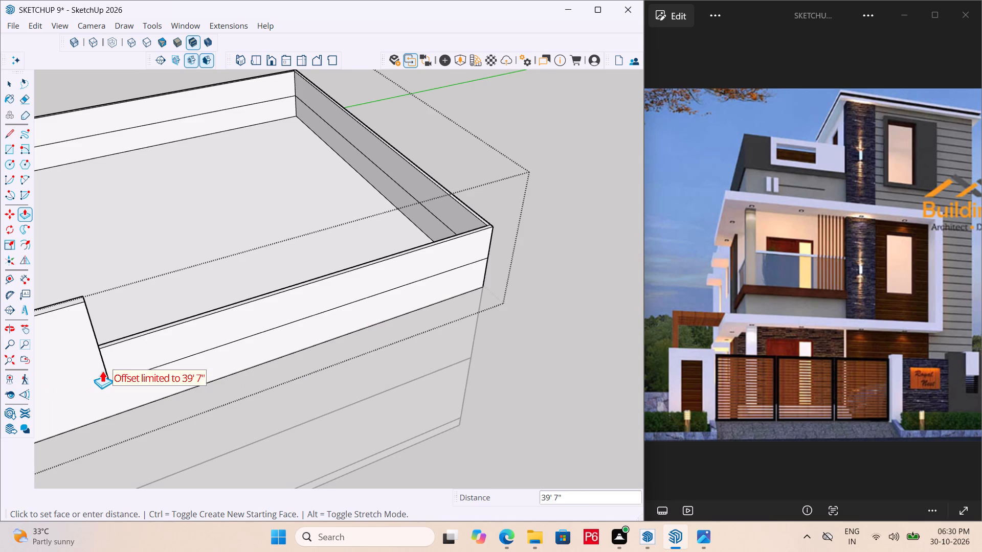
pyautogui.moveTo(101, 371); pyautogui.dragTo(107, 368)
# Save the model.
pyautogui.hotkey('ctrl', 's')
pyautogui.hotkey('ctrl', 's')
pyautogui.hotkey('ctrl', 's')
pyautogui.hotkey('ctrl', 's')
pyautogui.hotkey('ctrl', 's')
pyautogui.hotkey('ctrl', 's')
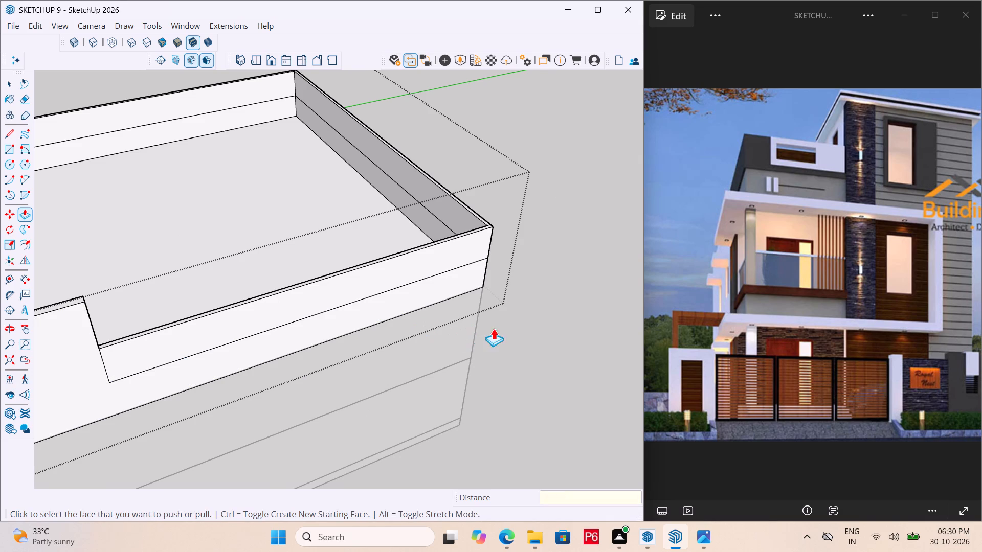
# Erase the short diagonal edge across the raised parapet's top at the front corner on the blue axis.
pyautogui.scroll(-4, 511, 329)
pyautogui.moveTo(548, 321); pyautogui.dragTo(0, 324, button='middle')
pyautogui.moveTo(578, 318); pyautogui.dragTo(0, 318, button='middle')
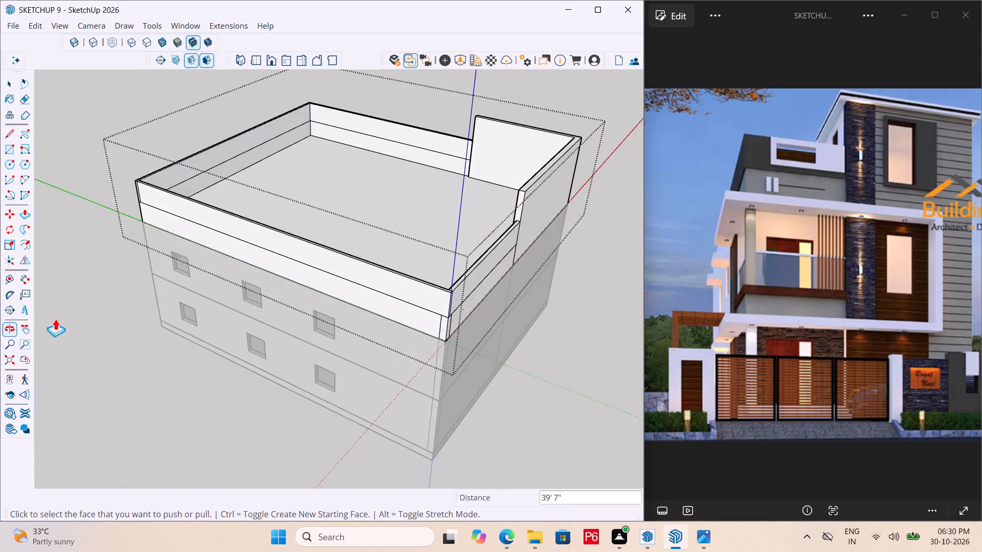
pyautogui.moveTo(508, 323); pyautogui.dragTo(332, 286, button='middle')
pyautogui.scroll(2, 255, 242)
pyautogui.moveTo(274, 237); pyautogui.dragTo(284, 237, button='middle')
pyautogui.scroll(6, 271, 237)
pyautogui.moveTo(304, 262); pyautogui.dragTo(341, 278, button='middle')
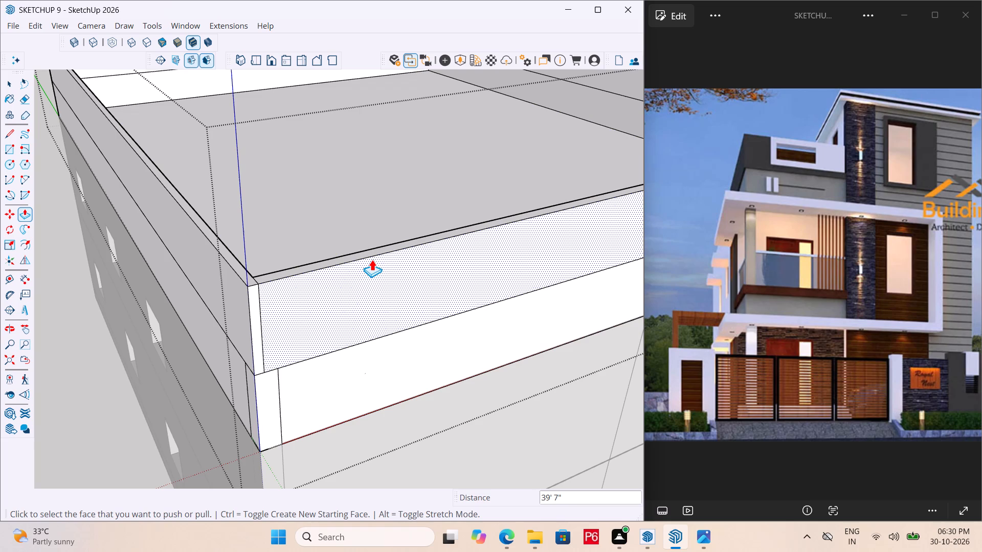
pyautogui.press('space')
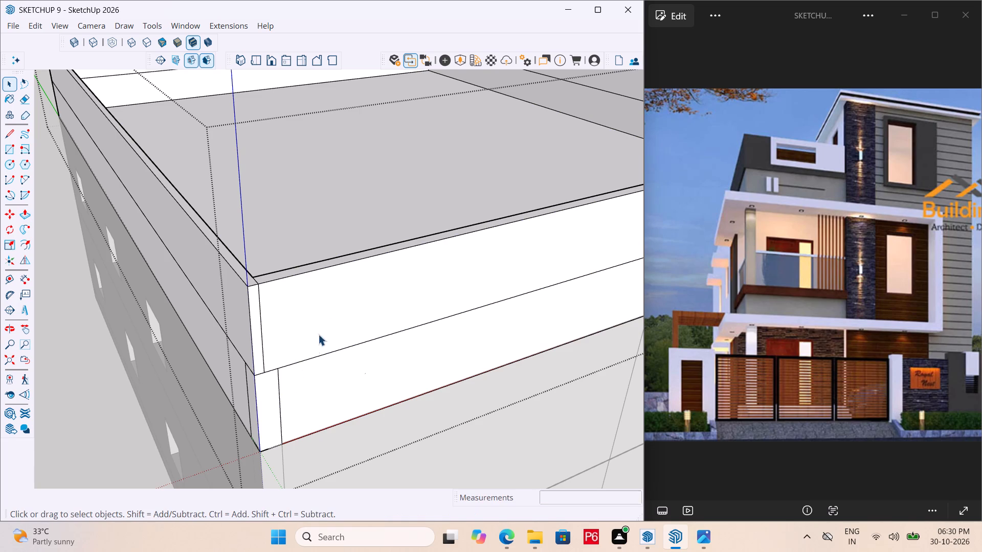
pyautogui.click(336, 297)
pyautogui.scroll(-5, 116, 297)
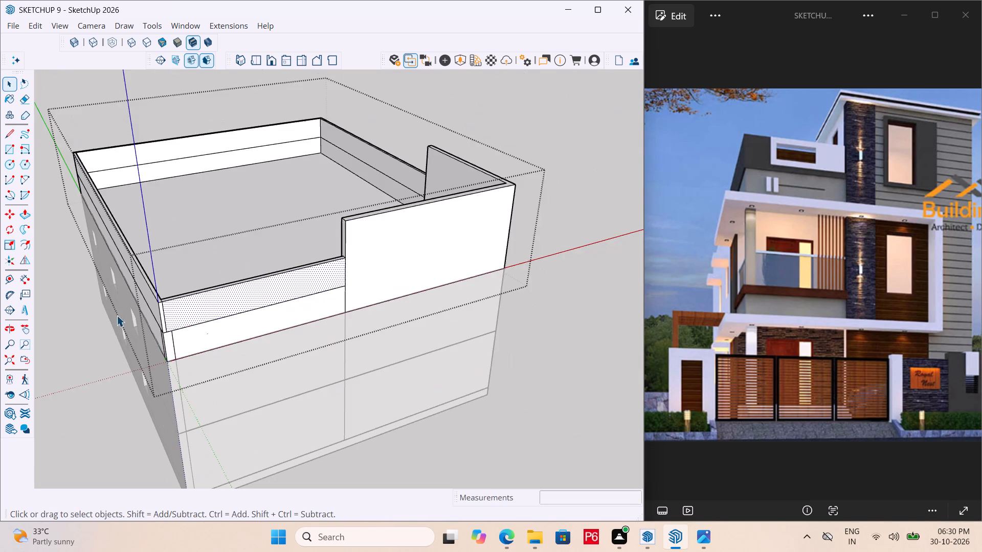
pyautogui.scroll(-1, 117, 315)
pyautogui.moveTo(276, 272); pyautogui.dragTo(322, 302, button='middle')
pyautogui.scroll(12, 233, 375)
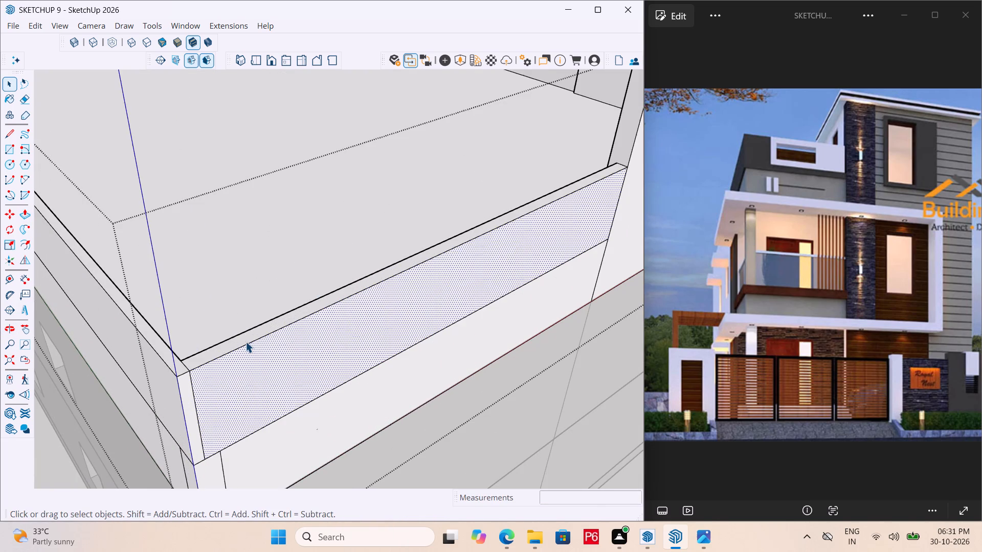
pyautogui.scroll(6, 129, 384)
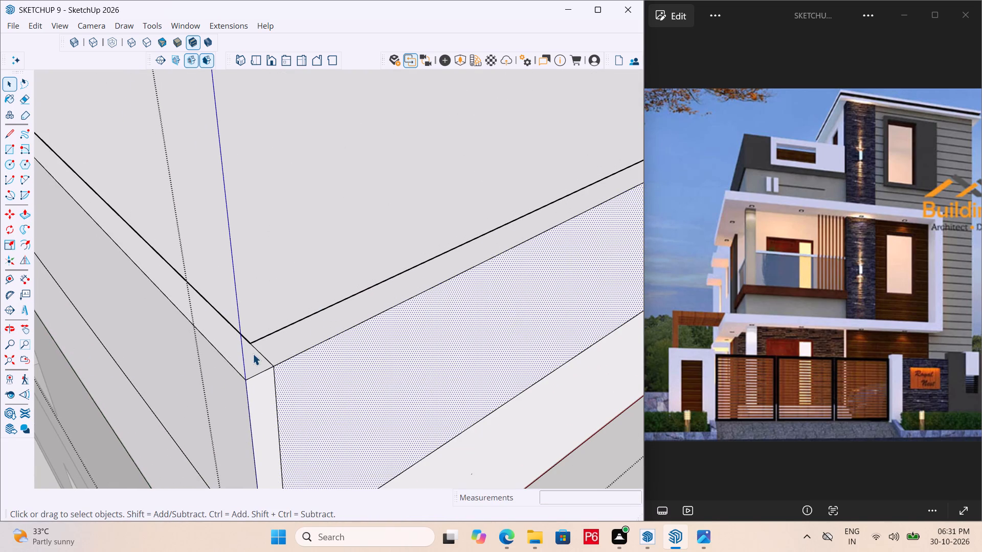
pyautogui.press('e')
pyautogui.doubleClick(265, 354)
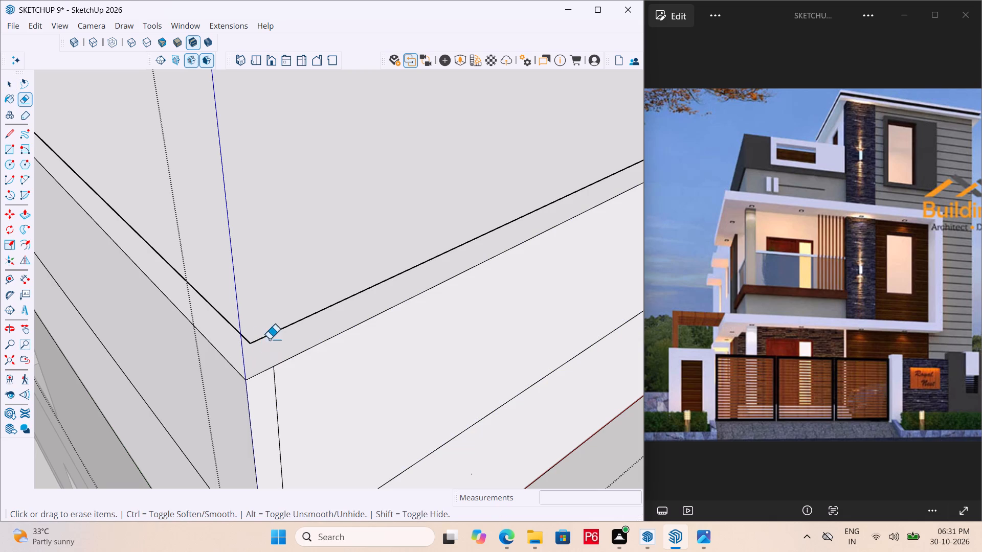
# Examine the raised parapets from inside and outside, including their junction with the tall front wall.
pyautogui.scroll(-11, 261, 344)
pyautogui.moveTo(157, 367); pyautogui.dragTo(676, 375, button='middle')
pyautogui.scroll(1, 676, 375)
pyautogui.scroll(-5, 445, 318)
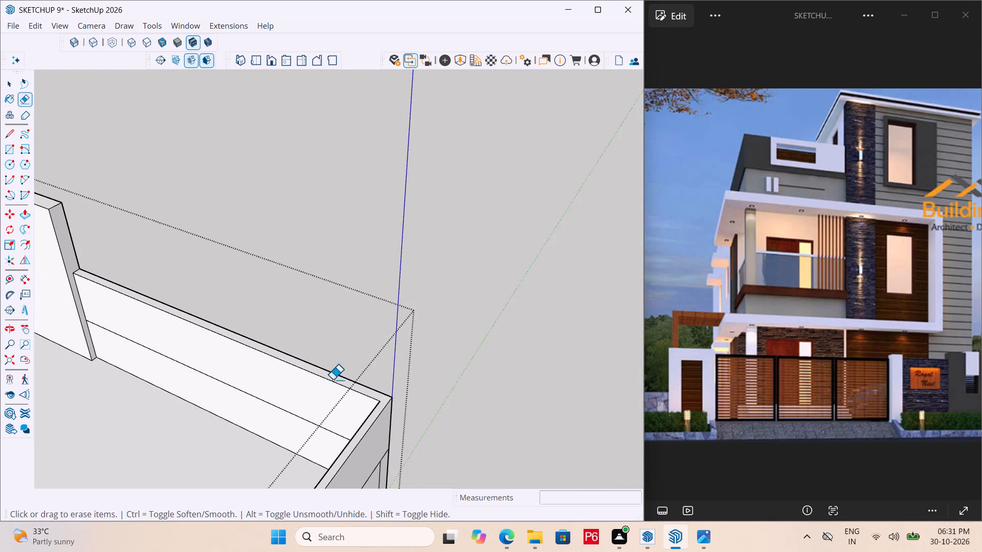
pyautogui.moveTo(391, 391); pyautogui.dragTo(0, 380, button='middle')
pyautogui.moveTo(440, 366); pyautogui.dragTo(331, 346, button='middle')
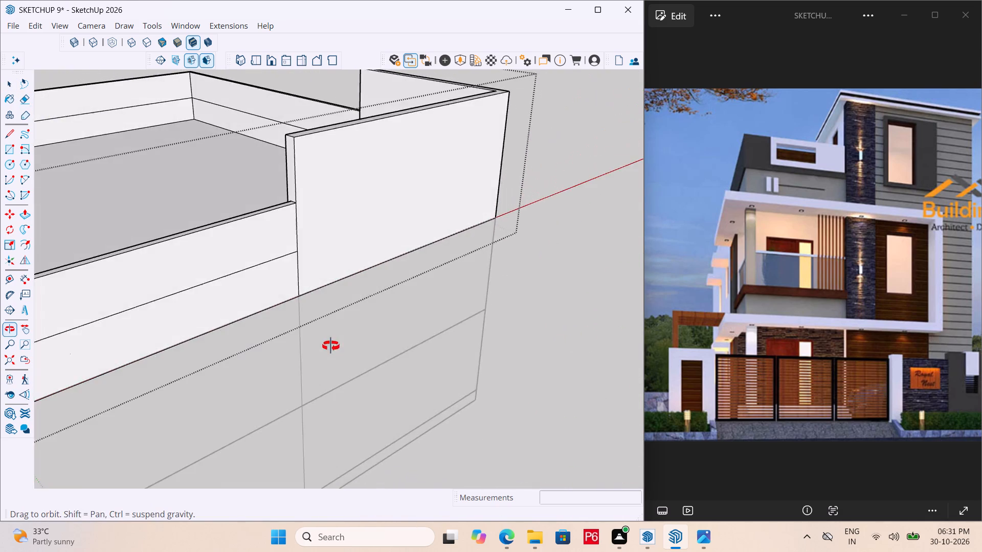
pyautogui.moveTo(331, 346); pyautogui.dragTo(364, 341, button='middle')
pyautogui.scroll(-6, 556, 347)
# Save the model.
pyautogui.hotkey('ctrl', 's')
pyautogui.hotkey('ctrl', 's')
# Erase the vertical edge beside the corner on the raised front parapet's outer face.
pyautogui.moveTo(264, 408); pyautogui.dragTo(183, 398, button='middle')
pyautogui.scroll(12, 204, 335)
pyautogui.doubleClick(183, 294)
pyautogui.moveTo(189, 289); pyautogui.dragTo(184, 290)
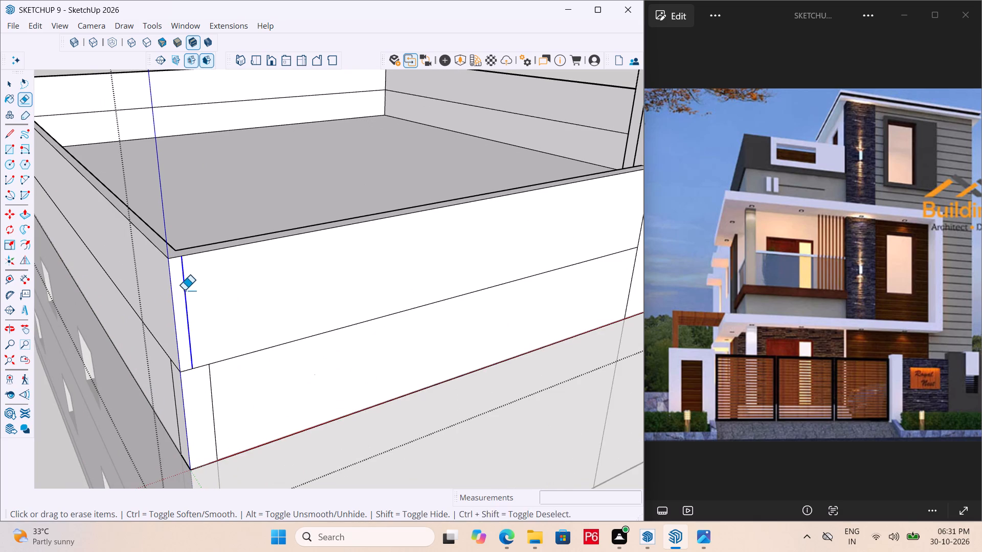
pyautogui.moveTo(184, 290); pyautogui.dragTo(181, 291)
pyautogui.click(181, 291)
# Draw a short line across the top thickness of the low front parapet, partway along its length.
pyautogui.scroll(-6, 147, 346)
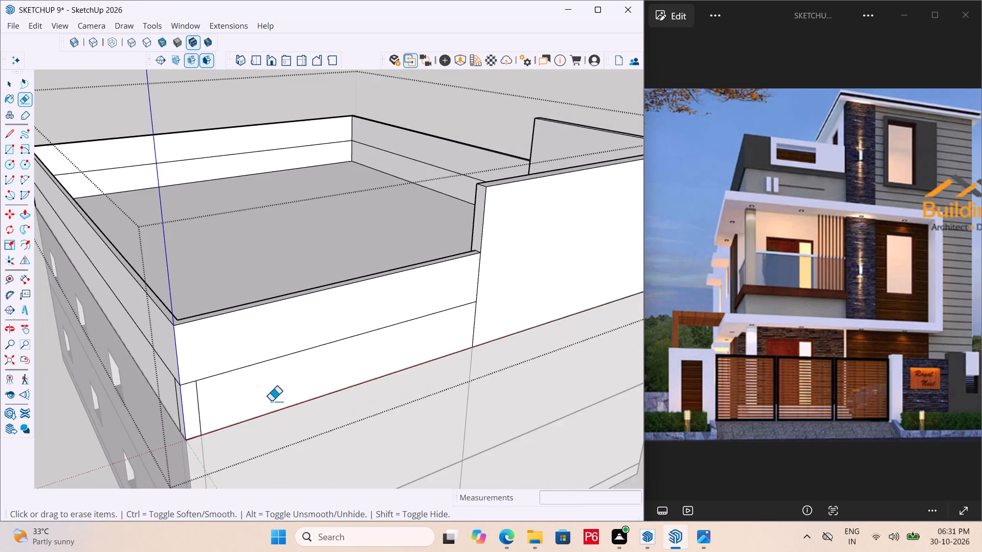
pyautogui.scroll(6, 318, 302)
pyautogui.scroll(-1, 321, 344)
pyautogui.scroll(-6, 572, 300)
pyautogui.moveTo(415, 321); pyautogui.dragTo(300, 363, button='middle')
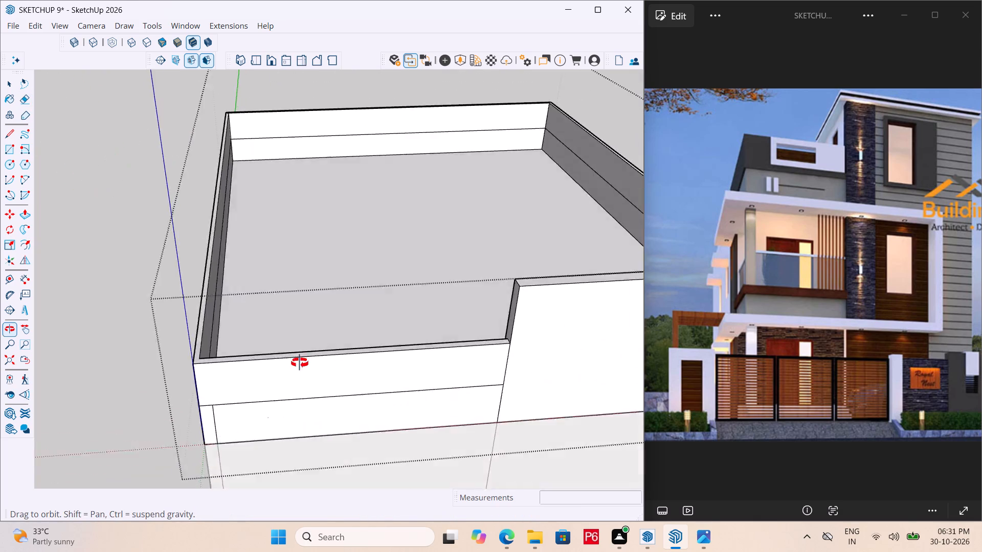
pyautogui.moveTo(300, 363); pyautogui.dragTo(433, 367, button='middle')
pyautogui.scroll(5, 476, 367)
pyautogui.press('l')
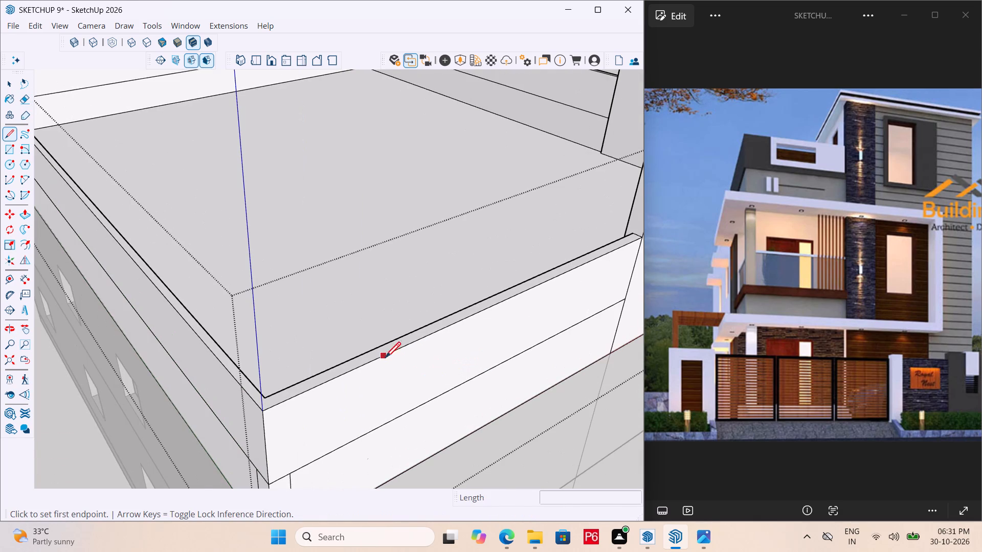
pyautogui.click(390, 343)
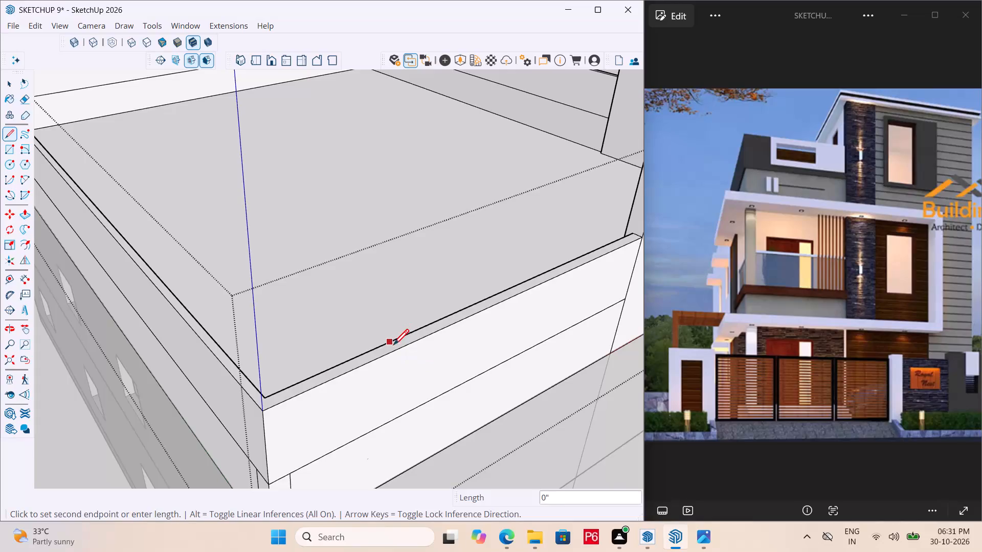
pyautogui.click(395, 352)
# Draw a vertical line about 3' long down the front parapet's outer face from the top cross line.
pyautogui.moveTo(396, 413); pyautogui.dragTo(390, 348, button='middle')
pyautogui.scroll(-4, 325, 265)
pyautogui.scroll(5, 398, 411)
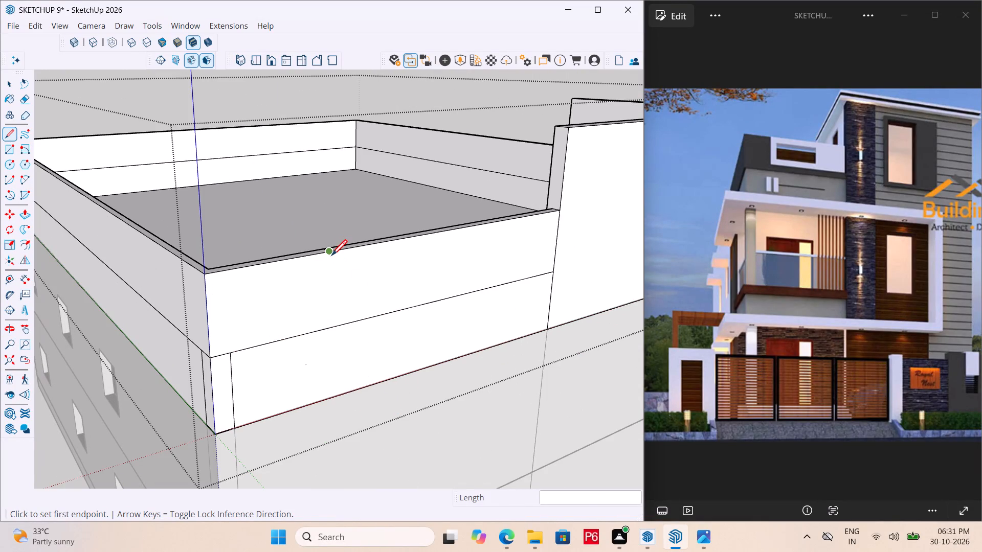
pyautogui.doubleClick(331, 257)
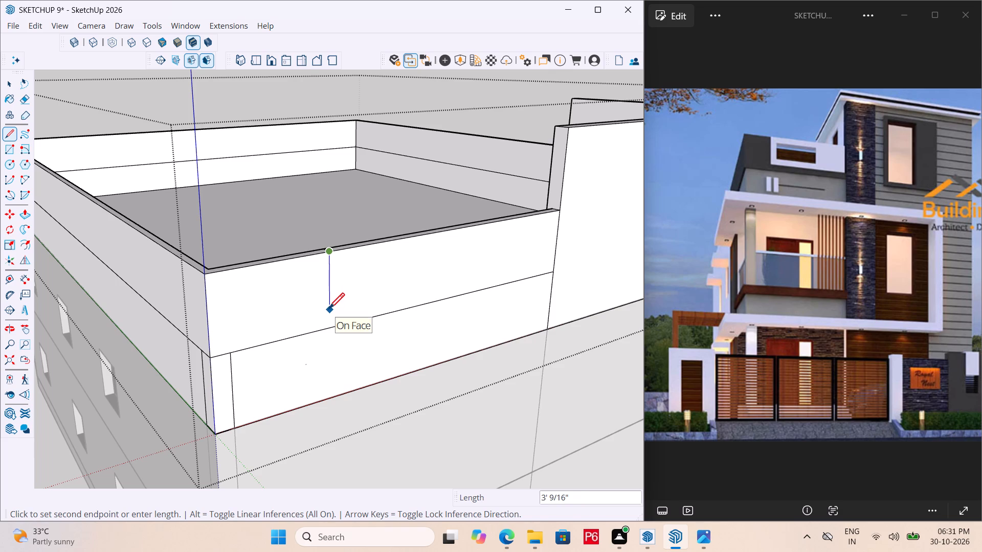
pyautogui.click(329, 311)
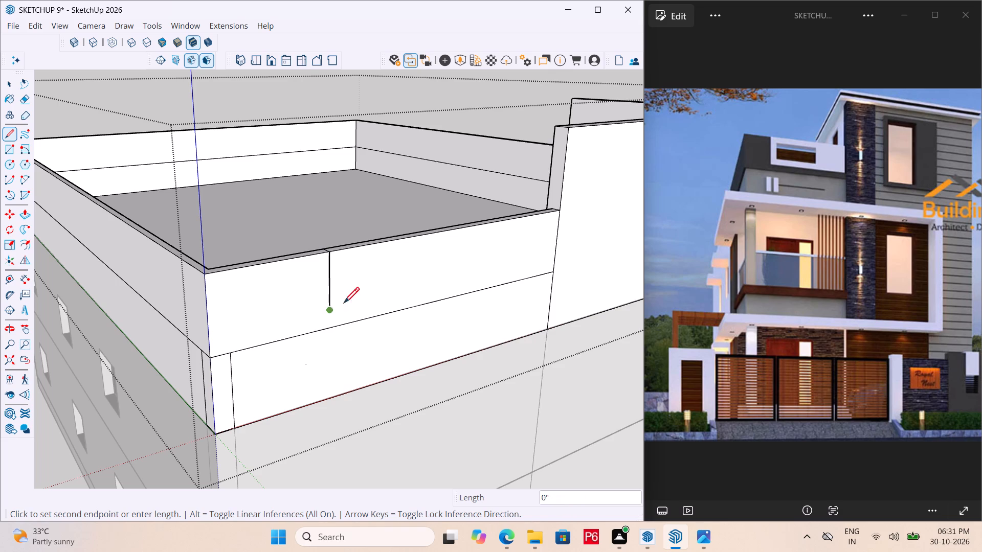
# Draw a horizontal line about 17' long from the vertical line's lower end to the raised parapet's edge, and save.
pyautogui.click(554, 256)
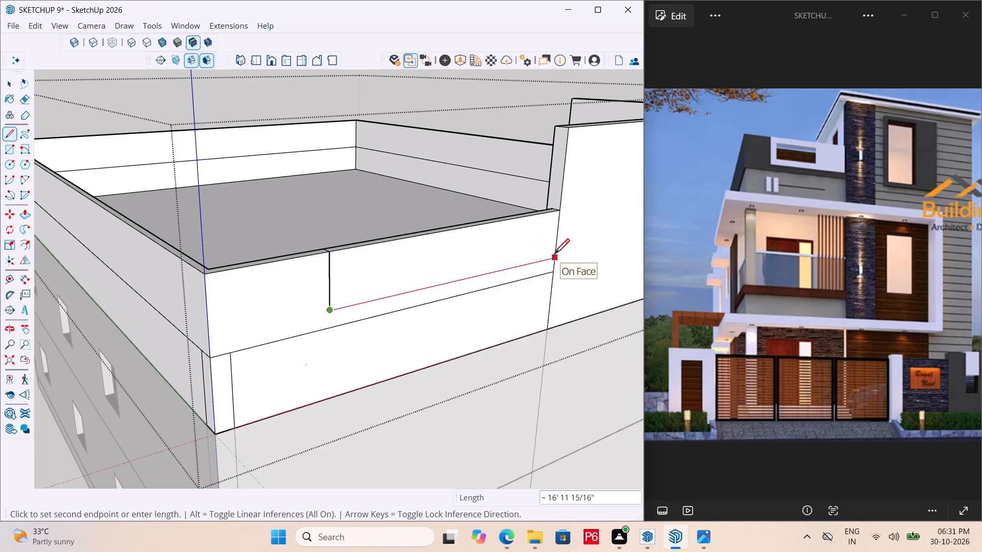
pyautogui.hotkey('ctrl', 's')
pyautogui.hotkey('ctrl', 's')
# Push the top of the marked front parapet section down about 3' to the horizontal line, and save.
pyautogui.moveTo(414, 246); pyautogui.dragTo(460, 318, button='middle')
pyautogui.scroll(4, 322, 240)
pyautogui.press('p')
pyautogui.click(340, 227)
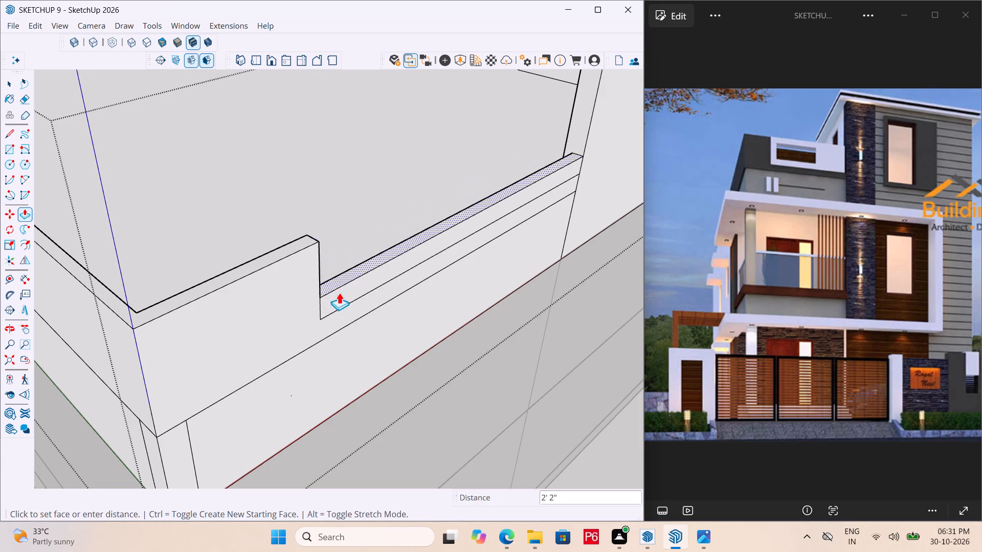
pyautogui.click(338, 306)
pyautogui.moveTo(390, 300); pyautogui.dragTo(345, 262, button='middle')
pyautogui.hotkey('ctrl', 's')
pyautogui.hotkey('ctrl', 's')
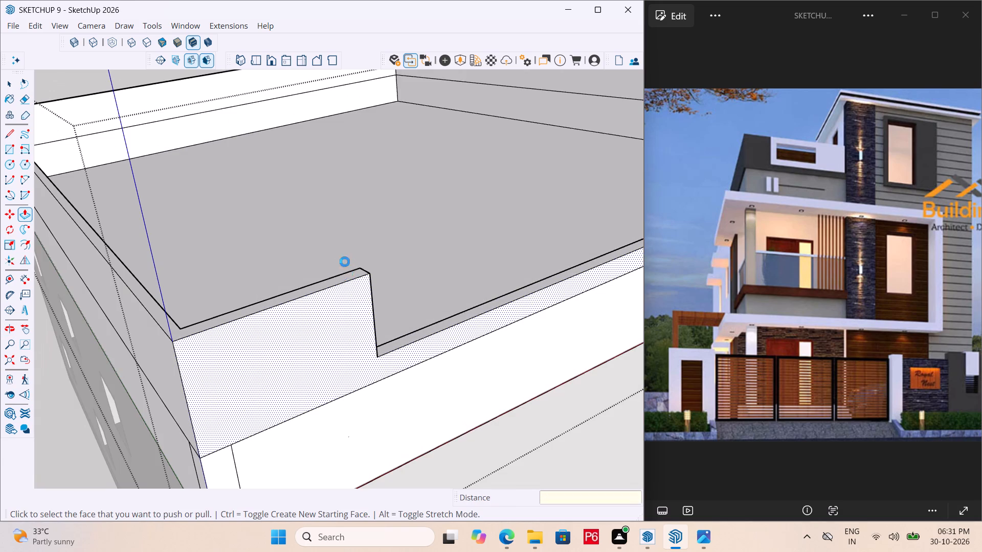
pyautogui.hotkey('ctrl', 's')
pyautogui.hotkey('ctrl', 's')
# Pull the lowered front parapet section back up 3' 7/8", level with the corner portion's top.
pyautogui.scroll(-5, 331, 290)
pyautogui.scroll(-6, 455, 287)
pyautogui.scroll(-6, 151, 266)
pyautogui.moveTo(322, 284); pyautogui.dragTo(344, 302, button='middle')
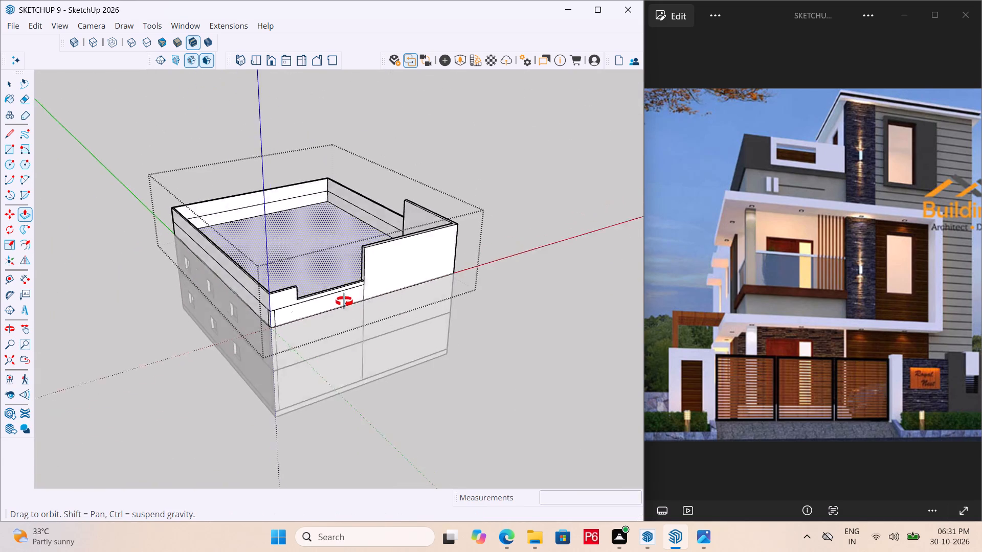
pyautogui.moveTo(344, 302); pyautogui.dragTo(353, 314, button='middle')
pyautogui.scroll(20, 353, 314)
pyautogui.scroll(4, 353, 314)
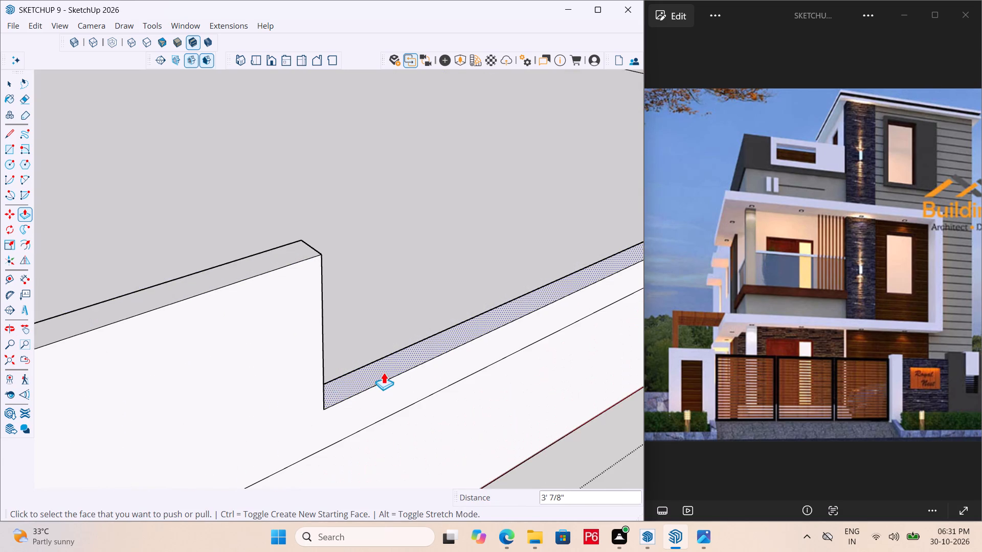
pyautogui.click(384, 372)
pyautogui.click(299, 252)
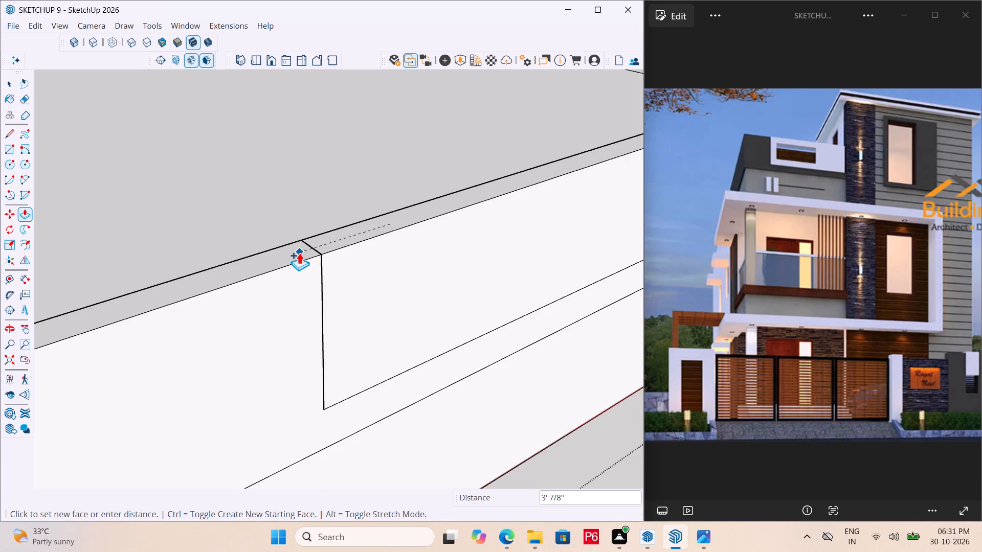
# Erase the long lower horizontal edge on the inner face of the low front parapet, and save the model.
pyautogui.moveTo(56, 346); pyautogui.dragTo(529, 364, button='middle')
pyautogui.scroll(-7, 383, 231)
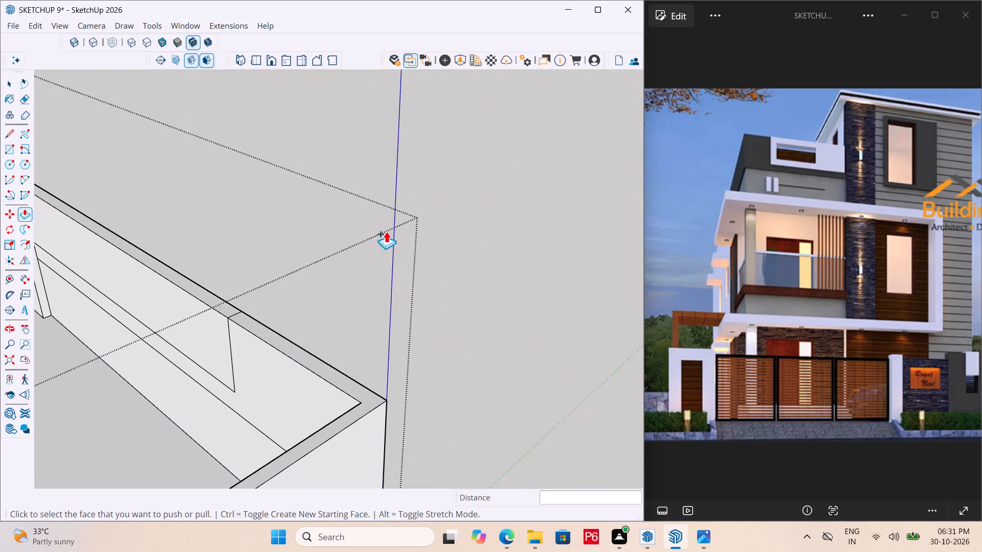
pyautogui.moveTo(480, 284); pyautogui.dragTo(0, 268, button='middle')
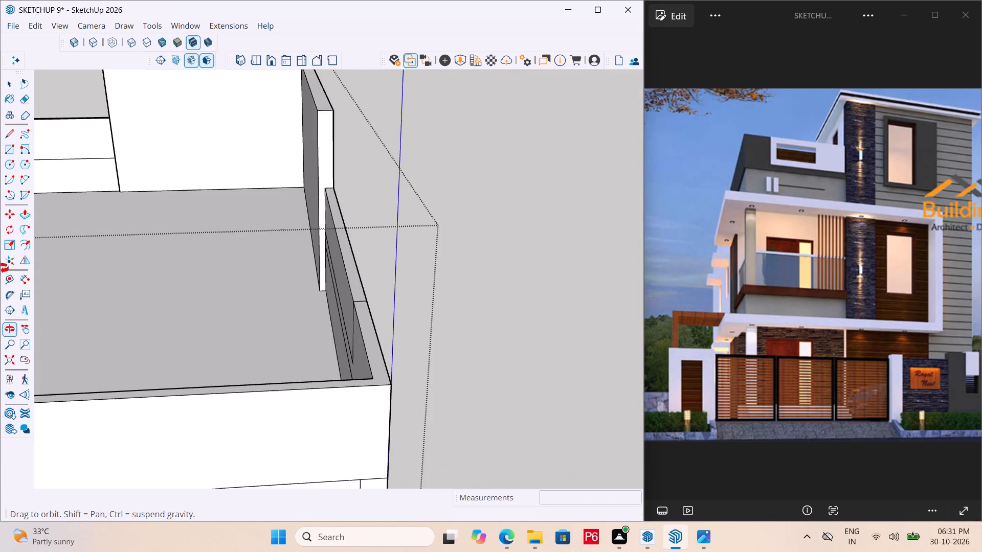
pyautogui.moveTo(0, 268); pyautogui.dragTo(42, 249, button='middle')
pyautogui.scroll(-5, 65, 238)
pyautogui.moveTo(96, 279); pyautogui.dragTo(533, 385, button='middle')
pyautogui.scroll(3, 688, 144)
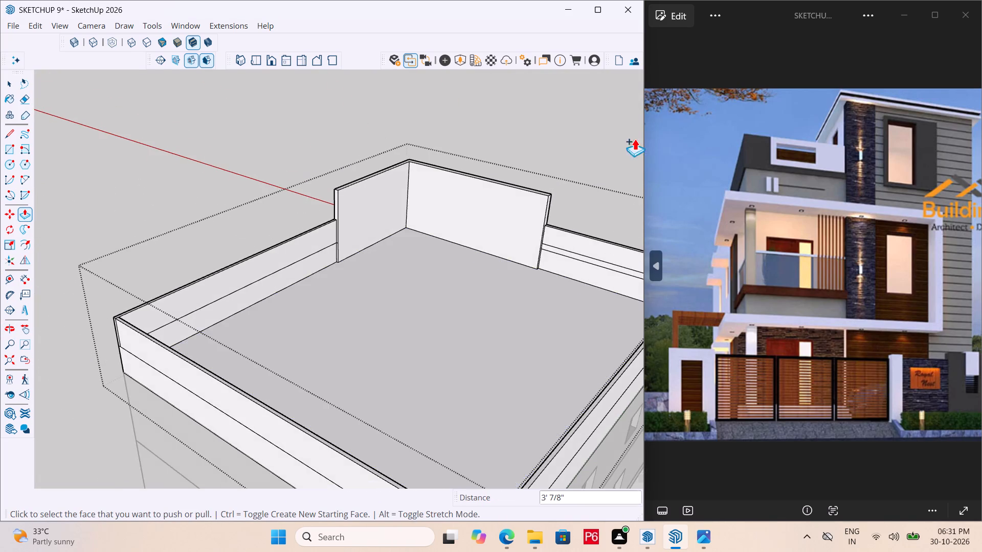
pyautogui.scroll(1, 635, 139)
pyautogui.scroll(-2, 200, 236)
pyautogui.scroll(-3, 233, 286)
pyautogui.scroll(9, 779, 313)
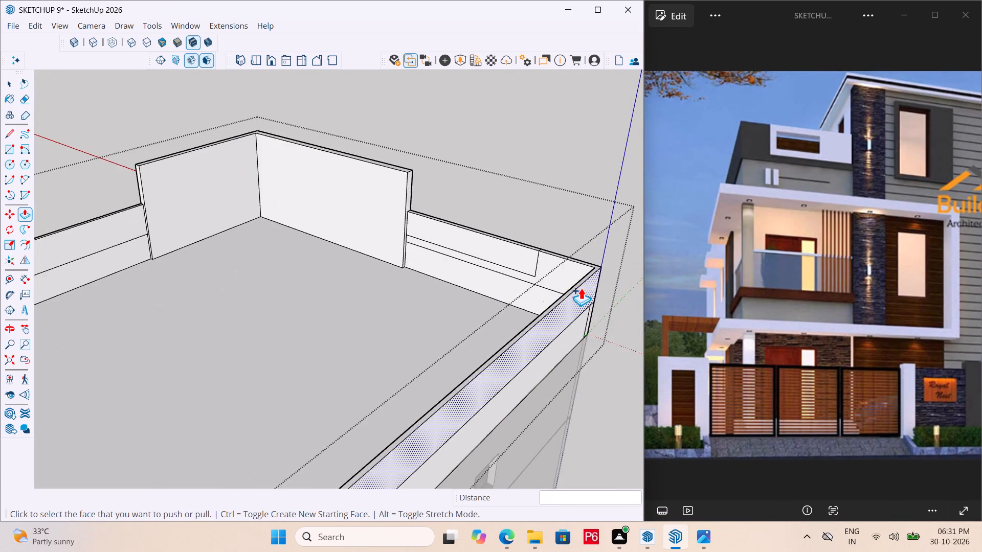
pyautogui.scroll(5, 581, 288)
pyautogui.press('e')
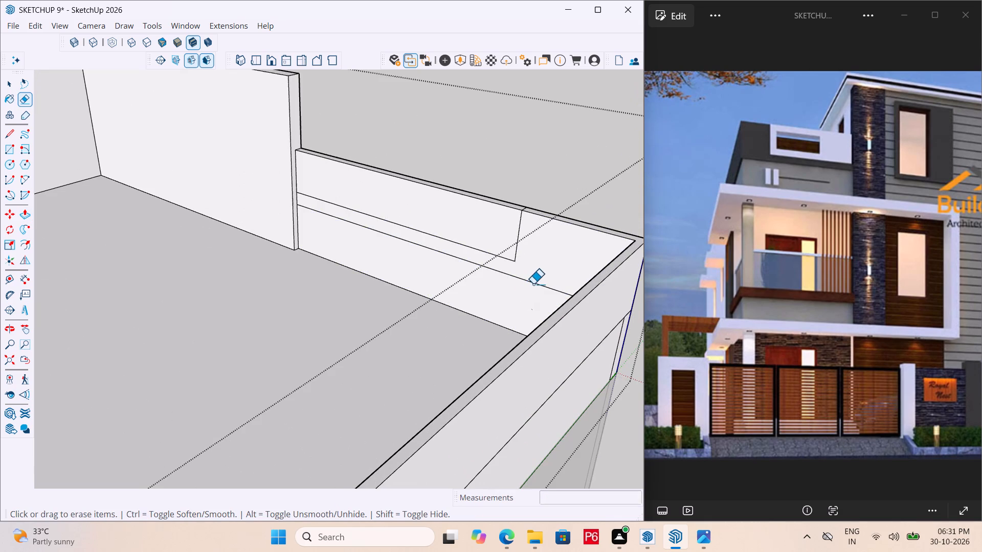
pyautogui.click(533, 284)
pyautogui.scroll(-6, 235, 304)
pyautogui.moveTo(507, 310); pyautogui.dragTo(0, 307, button='middle')
pyautogui.scroll(-1, 507, 310)
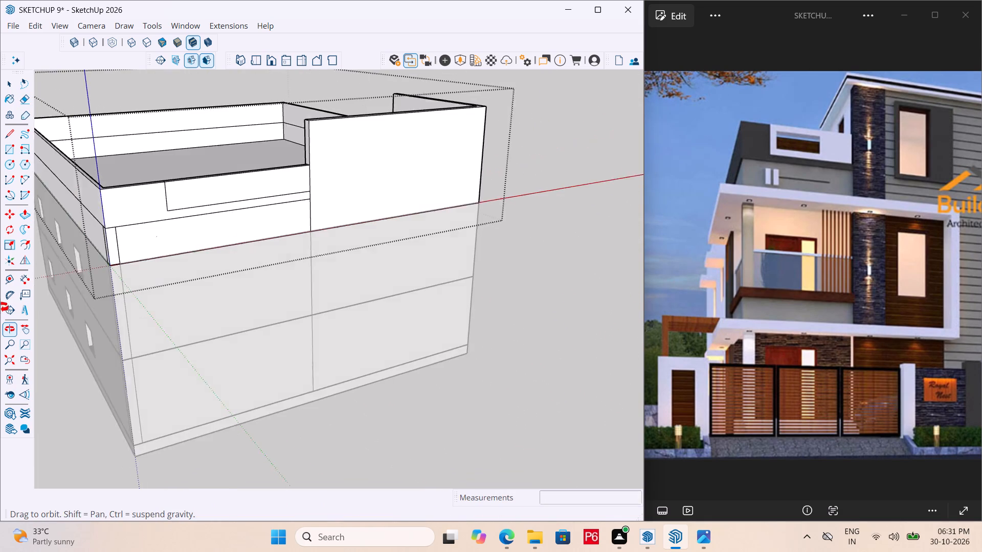
pyautogui.moveTo(0, 307); pyautogui.dragTo(13, 307, button='middle')
pyautogui.keyDown('ctrl'); pyautogui.scroll(-2, 298, 298); pyautogui.keyUp('ctrl')
pyautogui.hotkey('ctrl', 's')
pyautogui.hotkey('ctrl', 's')
pyautogui.hotkey('ctrl', 's')
pyautogui.hotkey('ctrl', 's')
pyautogui.hotkey('ctrl', 's')
# Draw a rectangle about 7' 9" by 1' 11" inside the marked panel on the low front parapet's outer face.
pyautogui.scroll(2, 178, 197)
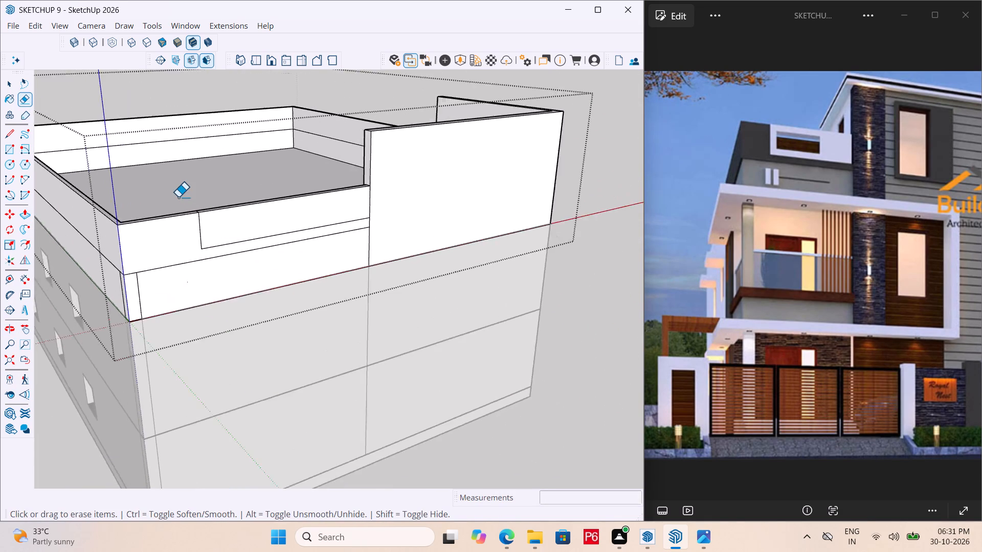
pyautogui.scroll(3, 178, 197)
pyautogui.moveTo(158, 238); pyautogui.dragTo(67, 337, button='middle')
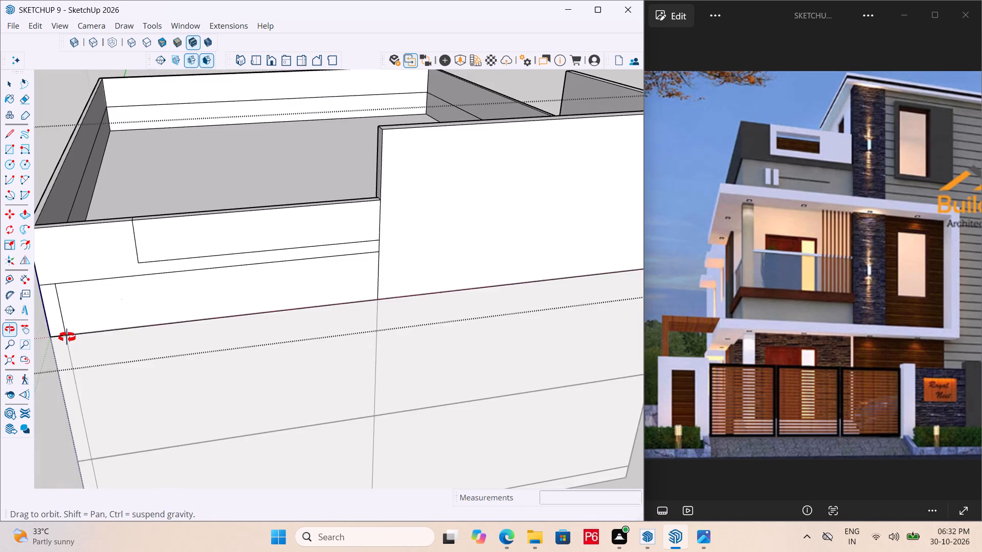
pyautogui.moveTo(67, 337); pyautogui.dragTo(121, 328, button='middle')
pyautogui.scroll(1, 314, 298)
pyautogui.scroll(-2, 319, 290)
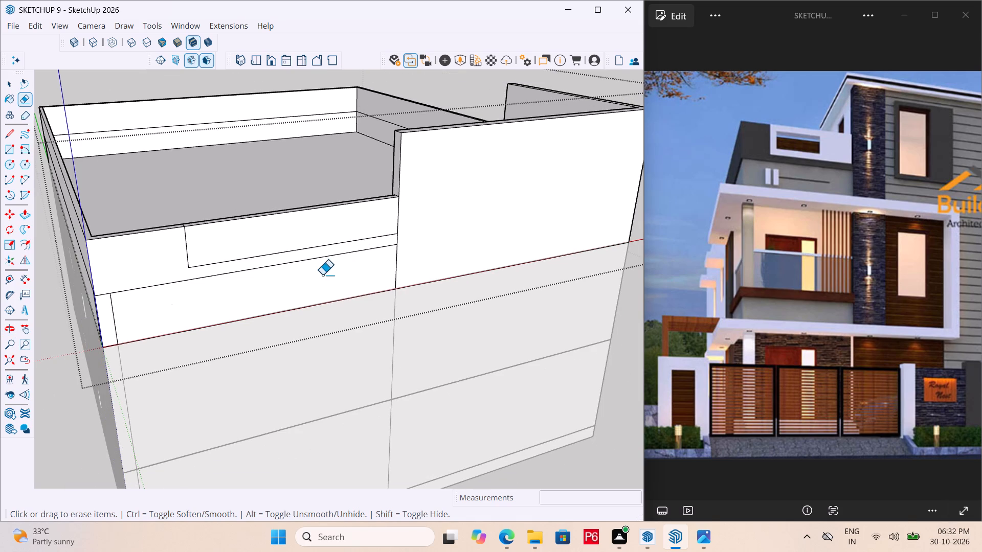
pyautogui.scroll(-4, 433, 192)
pyautogui.scroll(3, 276, 229)
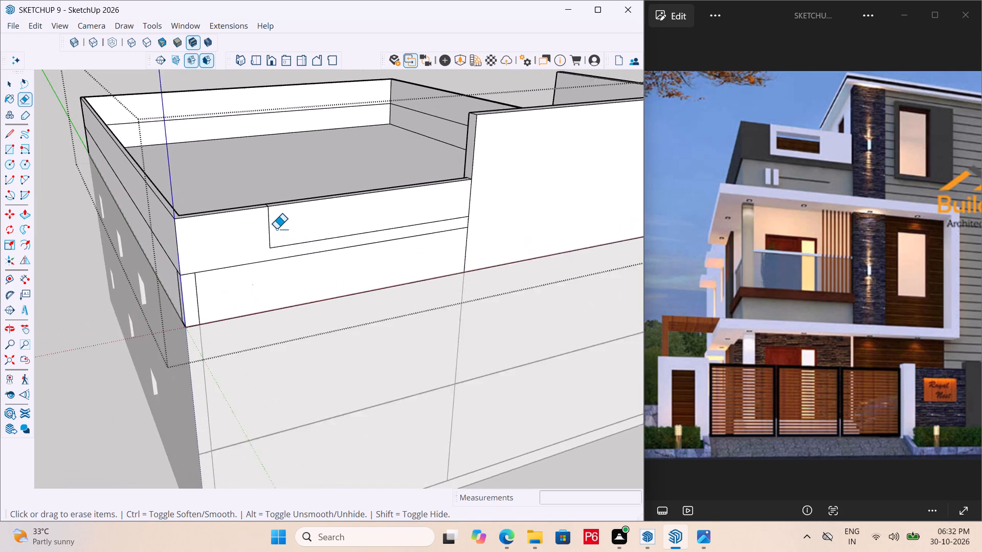
pyautogui.scroll(2, 276, 229)
pyautogui.scroll(3, 316, 201)
pyautogui.moveTo(335, 213); pyautogui.dragTo(314, 201, button='middle')
pyautogui.scroll(1, 335, 213)
pyautogui.press('r')
pyautogui.scroll(1, 377, 237)
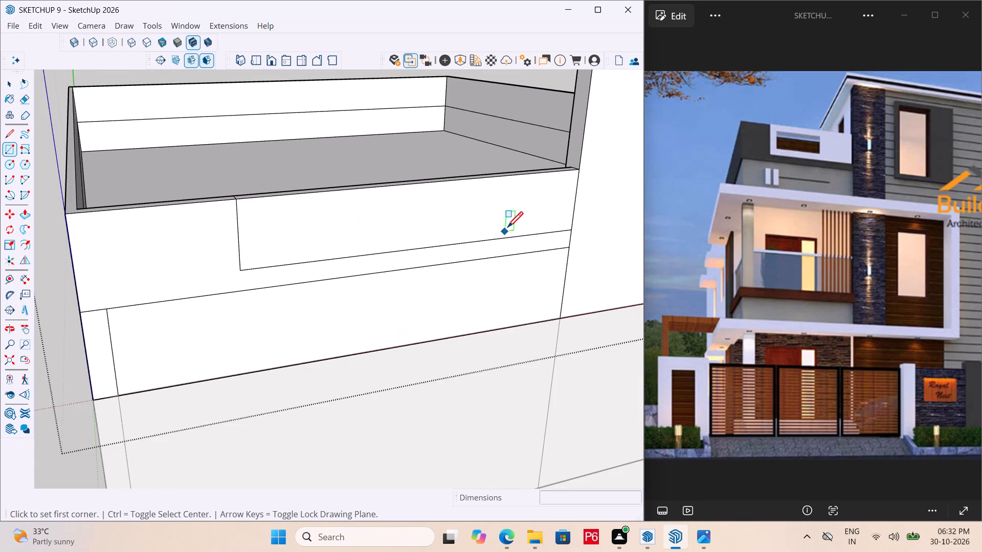
pyautogui.scroll(4, 511, 227)
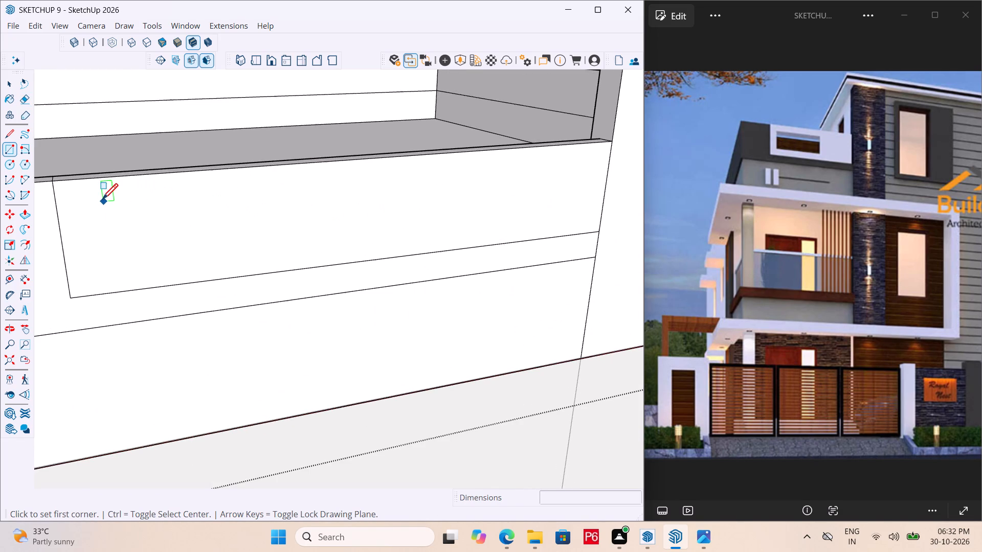
pyautogui.click(86, 201)
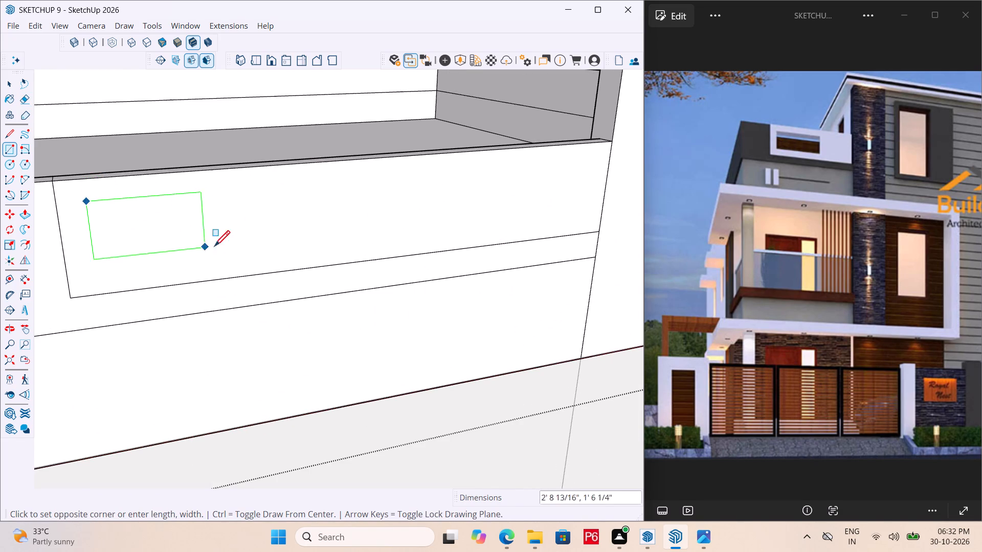
pyautogui.click(371, 243)
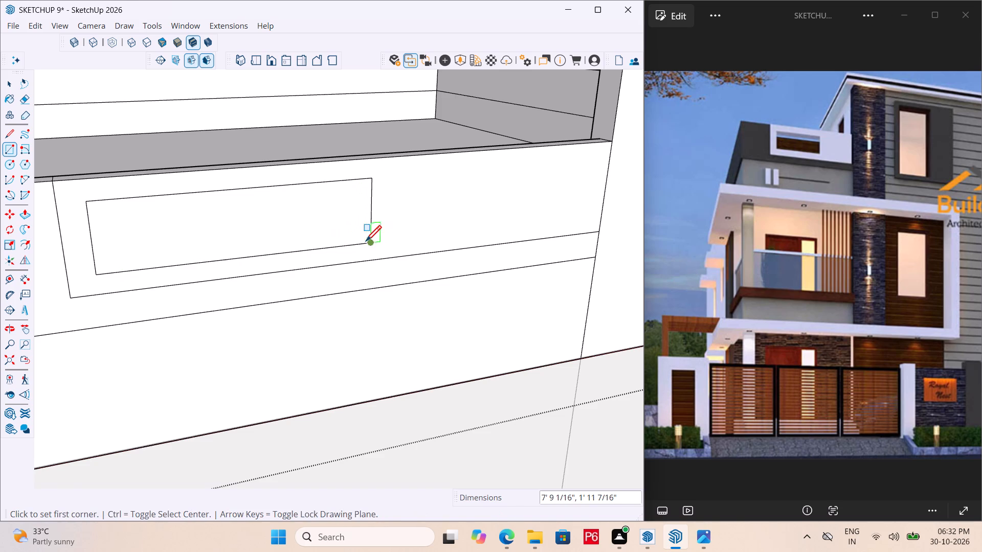
# Push the rectangle 6 13/16" through the front parapet to cut an opening, and save the model.
pyautogui.press('space')
pyautogui.press('p')
pyautogui.click(271, 232)
pyautogui.click(271, 208)
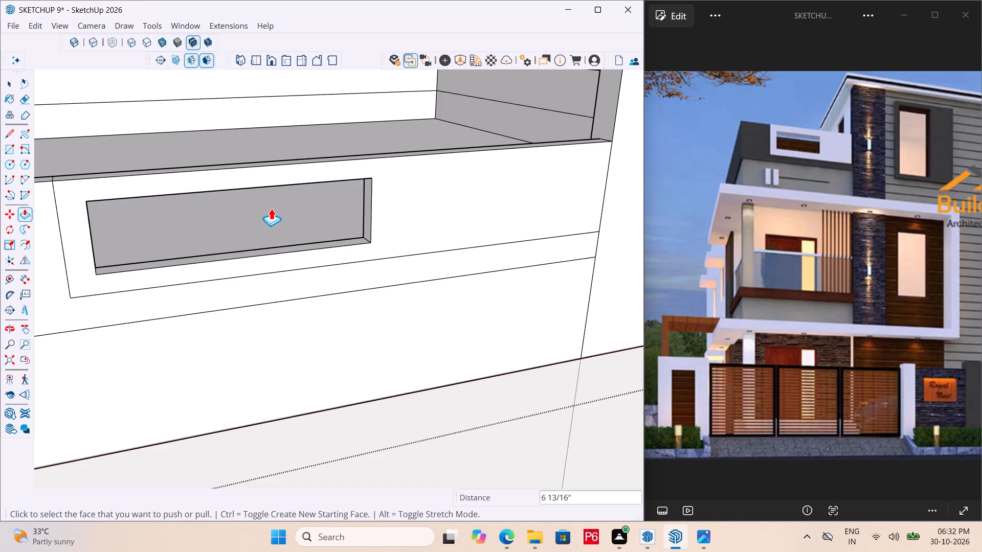
pyautogui.moveTo(203, 239); pyautogui.dragTo(284, 253, button='middle')
pyautogui.scroll(-1, 203, 240)
pyautogui.hotkey('ctrl', 's')
pyautogui.hotkey('ctrl', 's')
pyautogui.hotkey('ctrl', 's')
pyautogui.hotkey('ctrl', 's')
pyautogui.keyDown('ctrl'); pyautogui.scroll(-4, 329, 217); pyautogui.keyUp('ctrl')
pyautogui.hotkey('ctrl', 's')
pyautogui.hotkey('ctrl', 's')
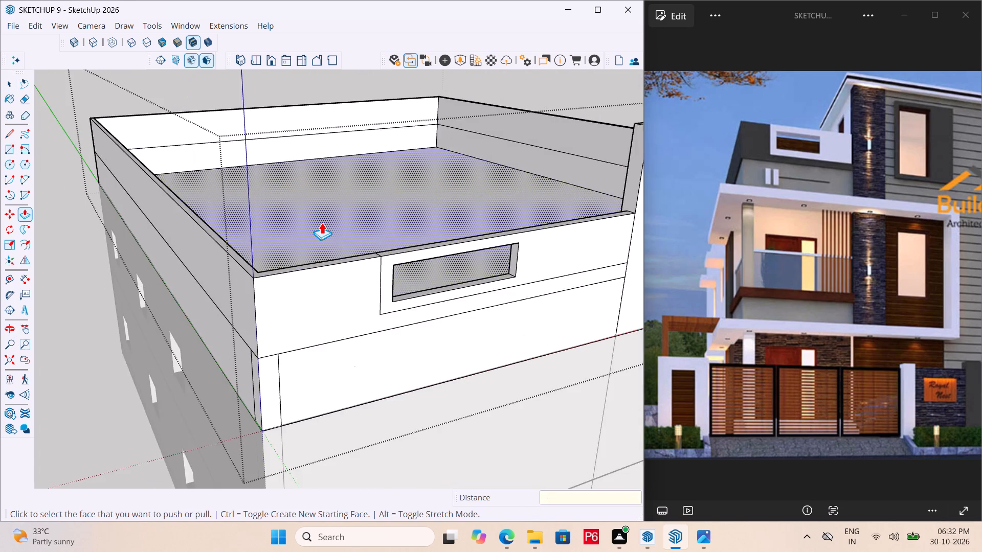
pyautogui.keyDown('ctrl'); pyautogui.scroll(-5, 322, 222); pyautogui.keyUp('ctrl')
pyautogui.hotkey('ctrl', 's')
pyautogui.hotkey('ctrl', 's')
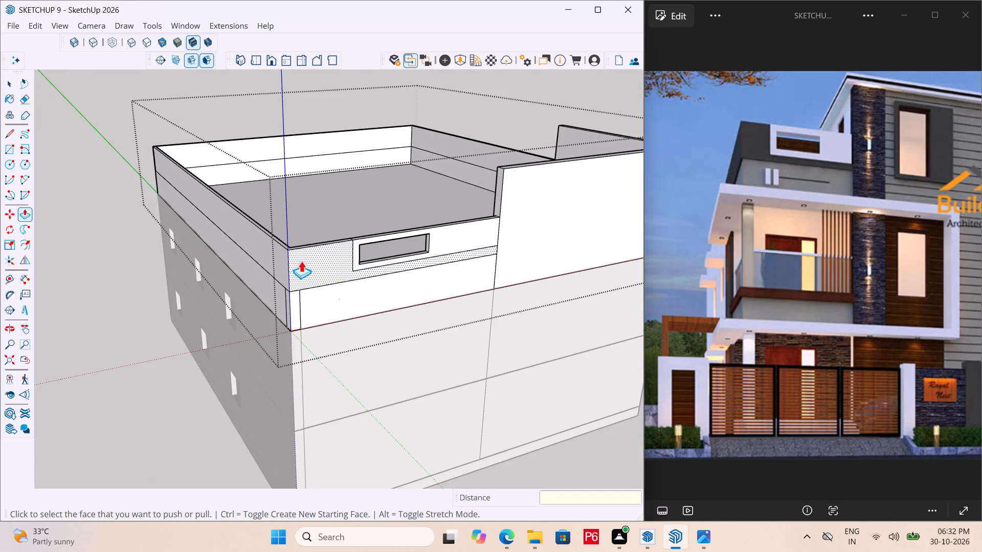
# Activate the Paint Bucket and bring up the Solid Colors collection in the materials library.
pyautogui.press('b')
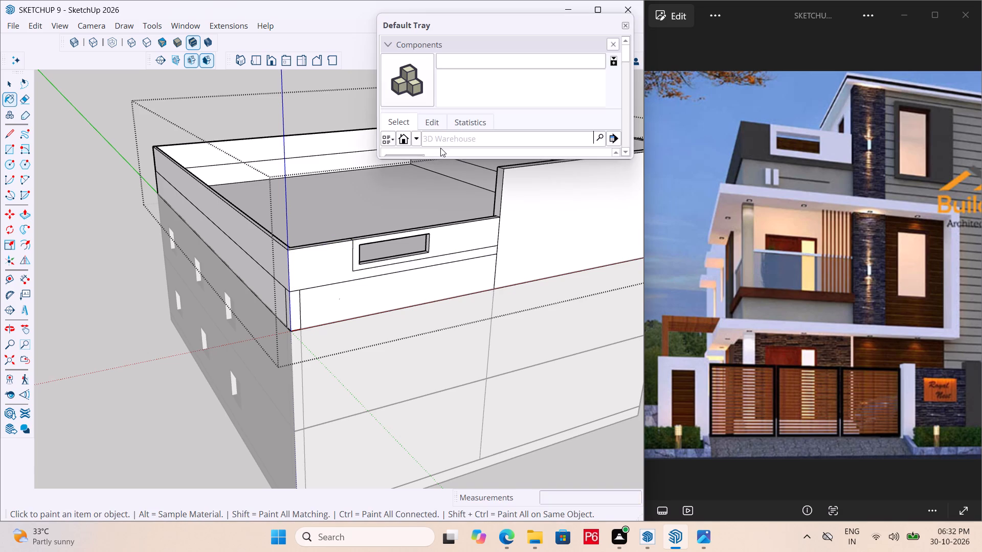
pyautogui.scroll(-5, 497, 93)
pyautogui.scroll(4, 490, 79)
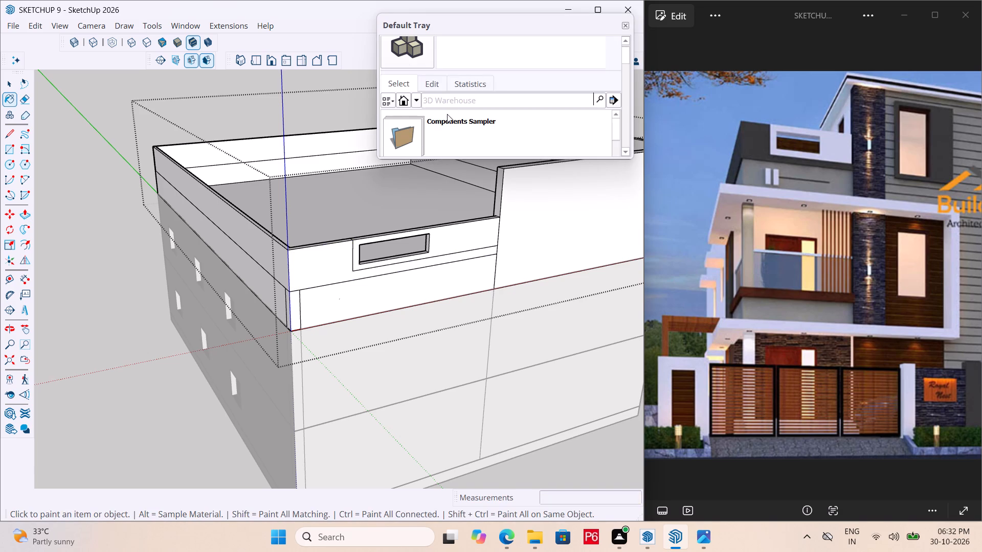
pyautogui.scroll(2, 447, 114)
pyautogui.scroll(-2, 436, 97)
pyautogui.scroll(5, 436, 97)
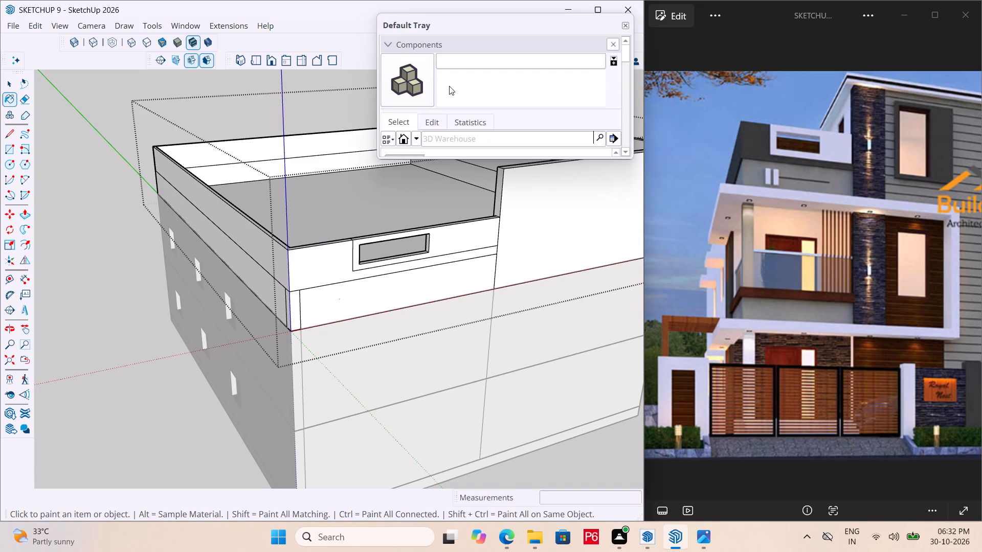
pyautogui.scroll(-14, 449, 86)
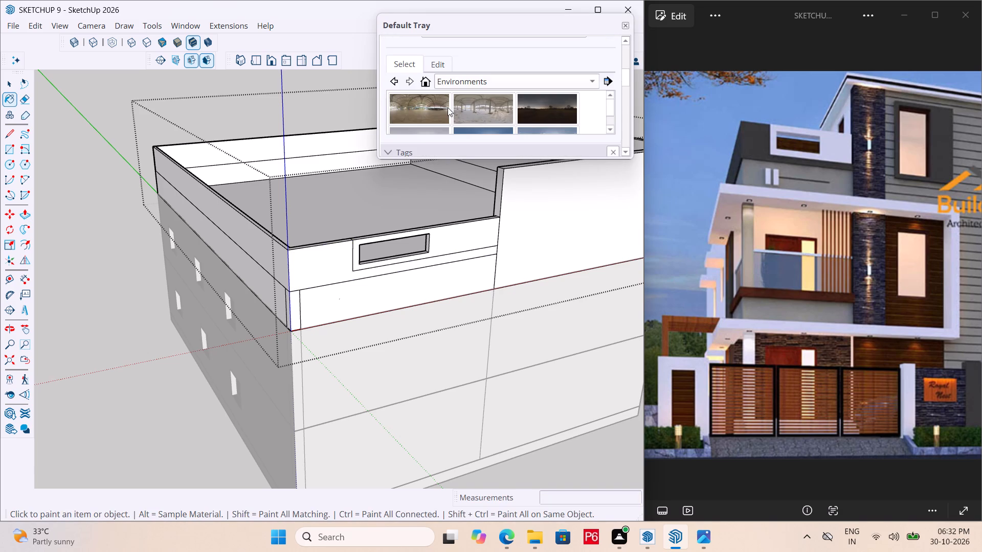
pyautogui.scroll(-4, 448, 106)
pyautogui.scroll(-10, 490, 102)
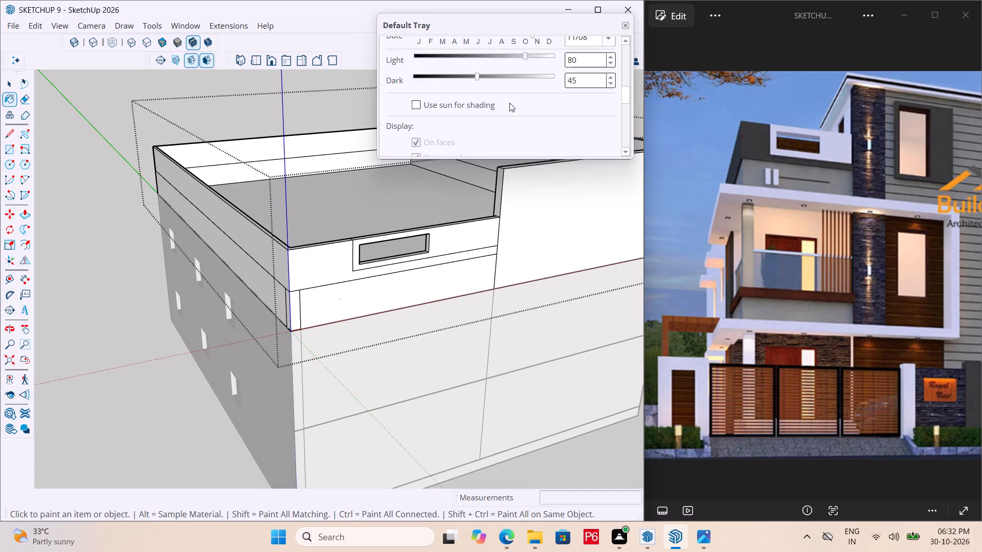
pyautogui.scroll(-4, 496, 108)
pyautogui.scroll(9, 495, 111)
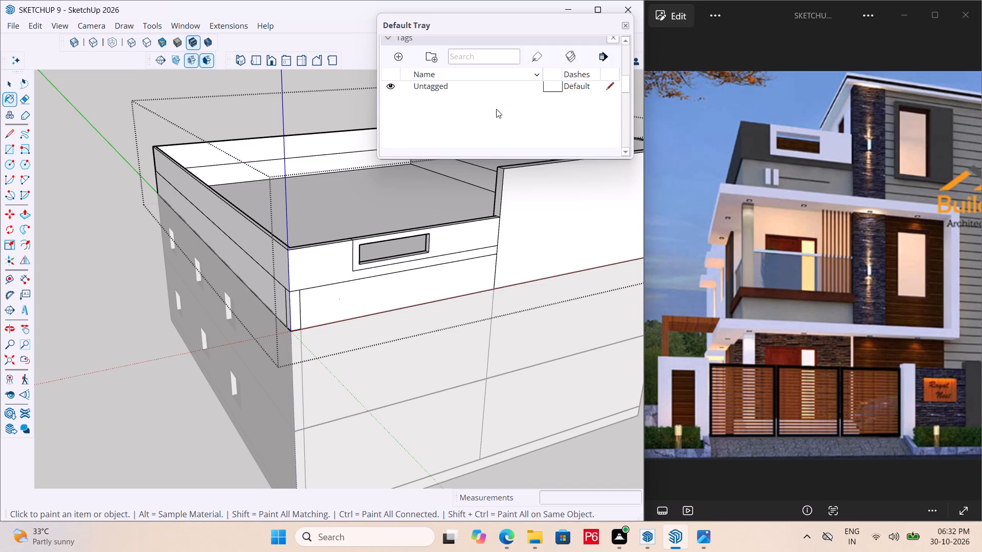
pyautogui.scroll(3, 467, 111)
pyautogui.click(400, 66)
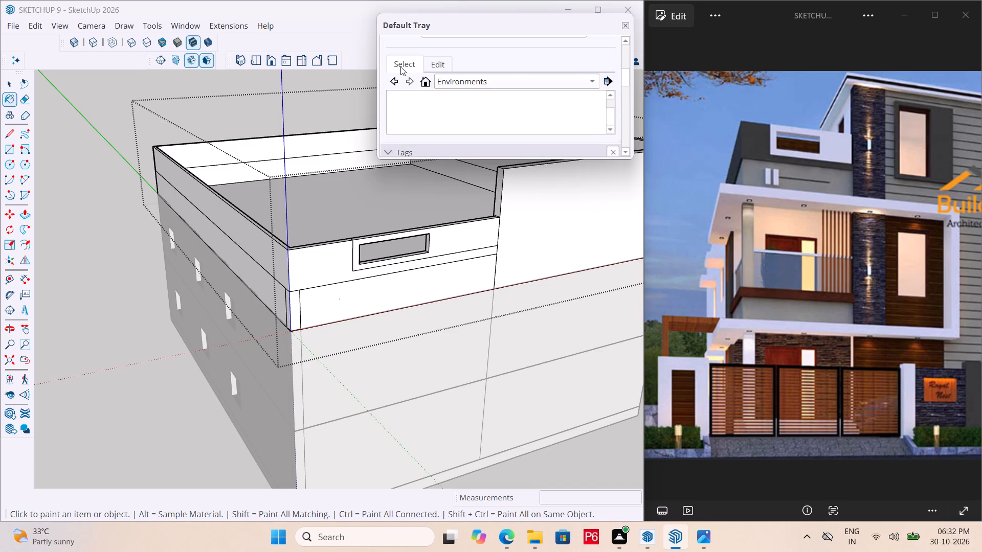
pyautogui.click(406, 62)
pyautogui.click(409, 60)
pyautogui.click(470, 83)
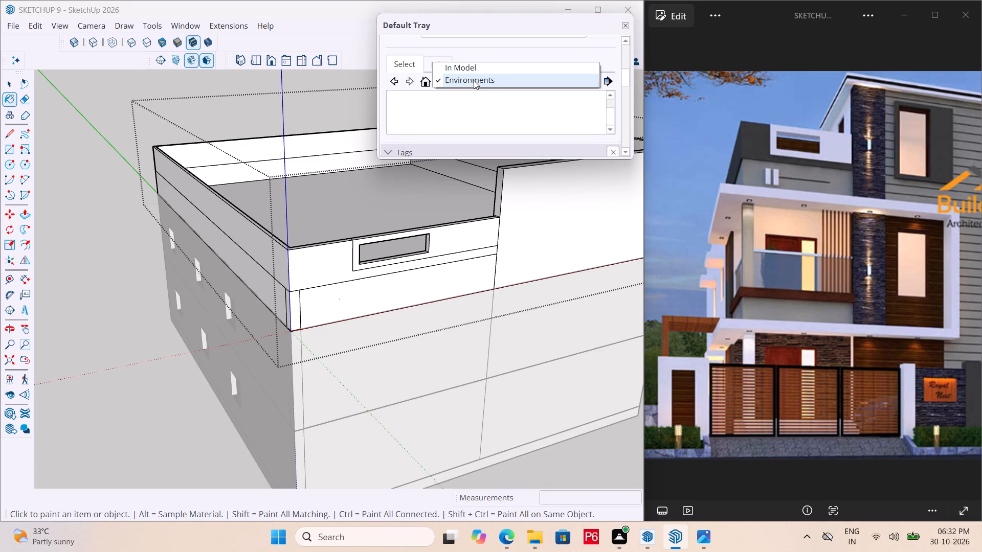
pyautogui.click(391, 62)
pyautogui.scroll(-4, 442, 57)
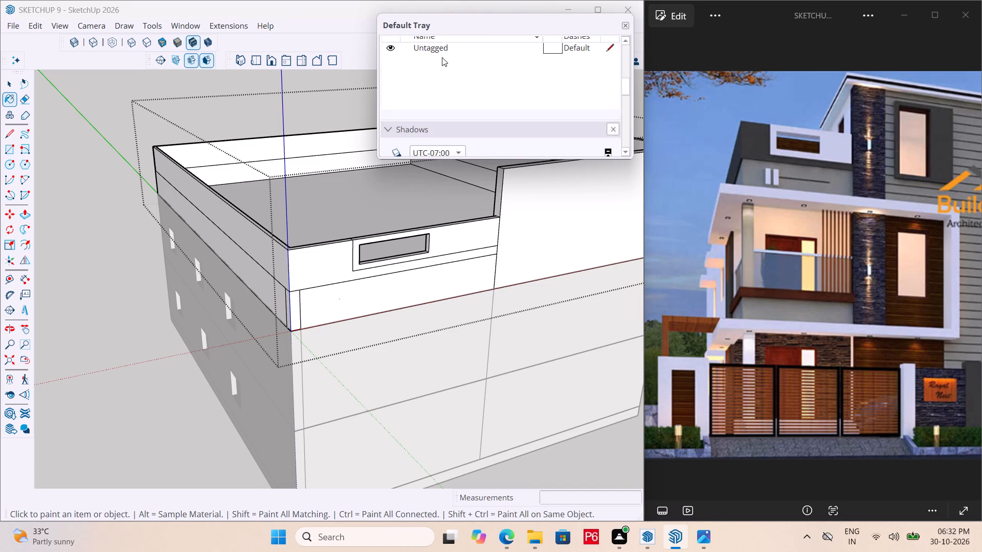
pyautogui.scroll(-14, 482, 89)
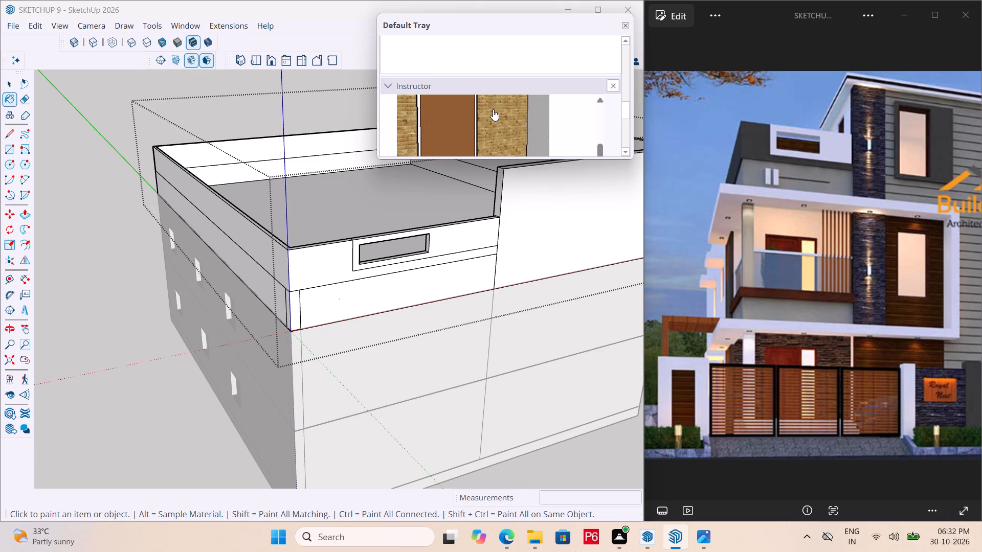
pyautogui.scroll(-6, 525, 84)
pyautogui.scroll(-4, 631, 92)
pyautogui.moveTo(627, 115); pyautogui.dragTo(628, 126)
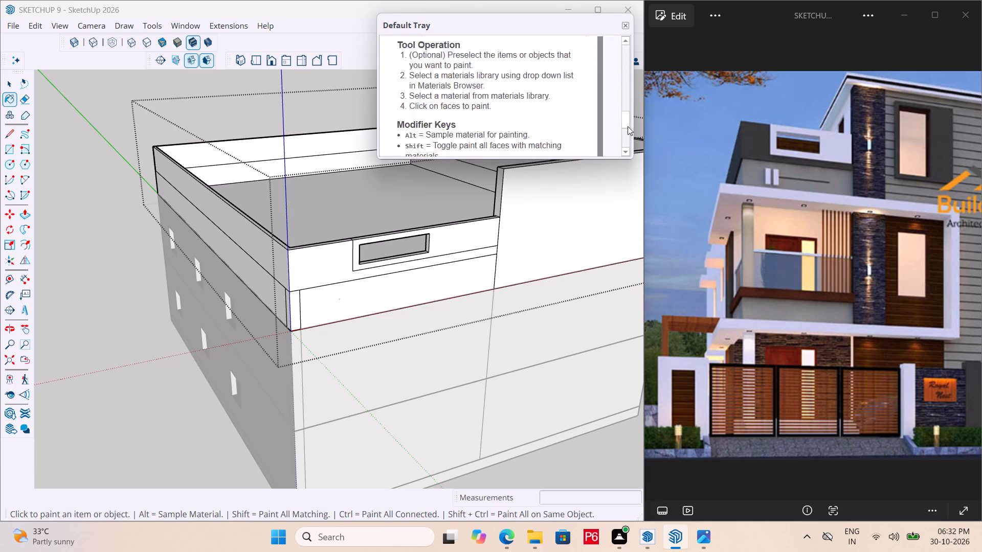
pyautogui.moveTo(628, 126); pyautogui.dragTo(627, 142)
pyautogui.scroll(-5, 459, 80)
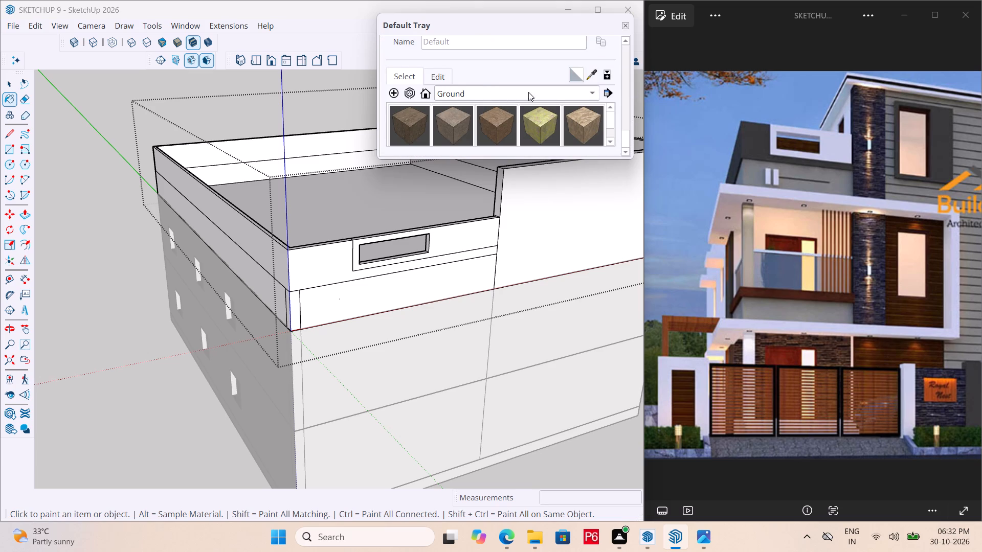
pyautogui.click(526, 96)
pyautogui.click(485, 155)
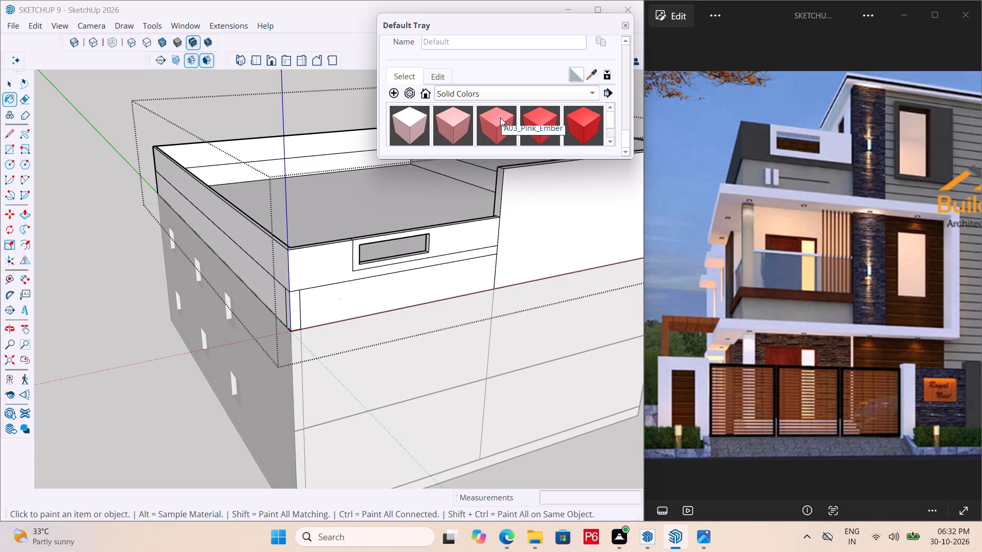
# Paint the upper outer band of the low front parapet and of the windowed-side parapet with M07_Charcoal_Gleam.
pyautogui.scroll(-6, 500, 118)
pyautogui.scroll(-18, 508, 112)
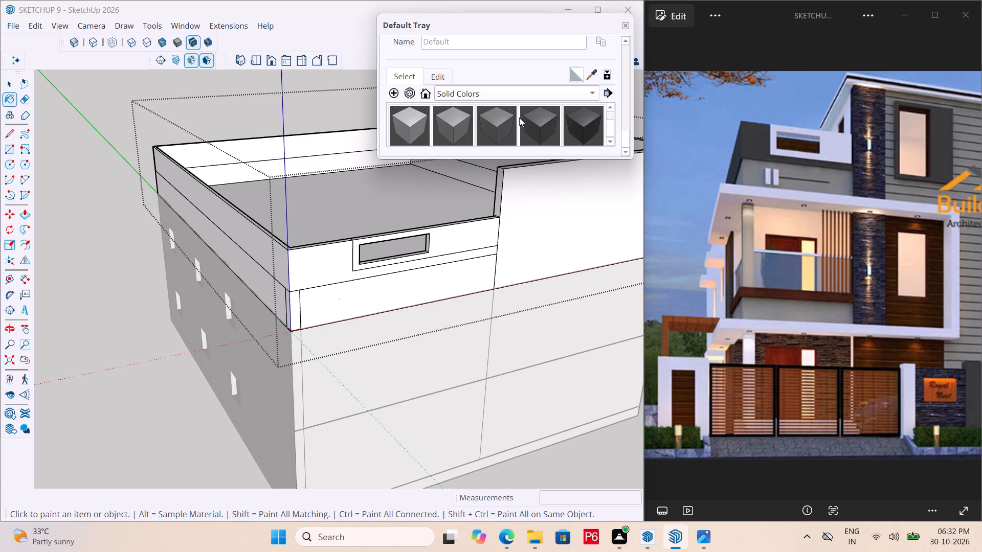
pyautogui.scroll(1, 461, 124)
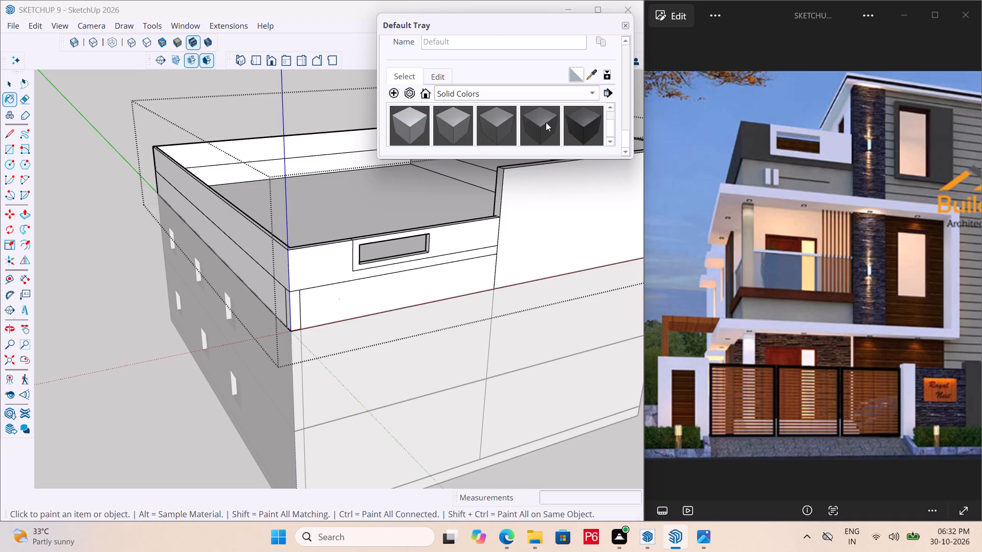
pyautogui.click(546, 122)
pyautogui.click(308, 267)
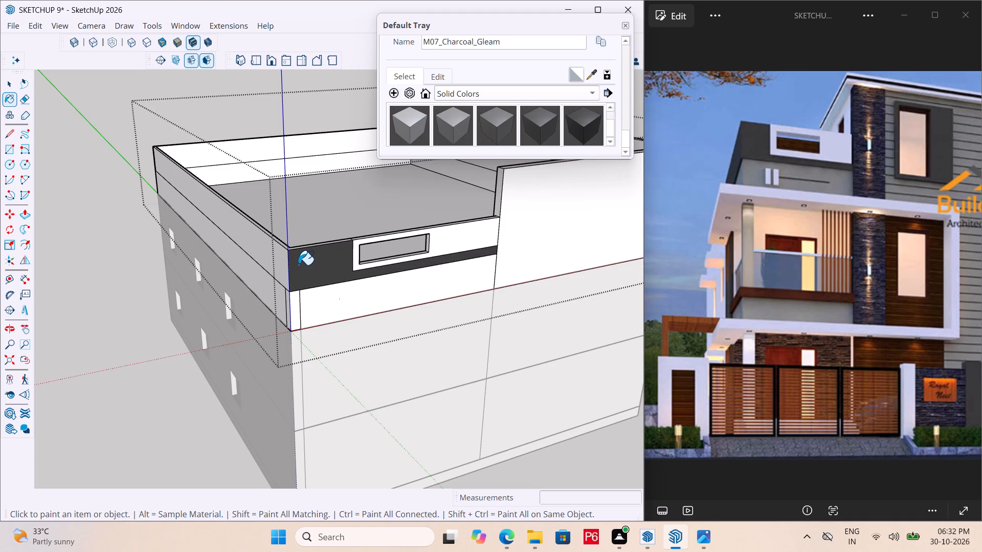
pyautogui.click(265, 247)
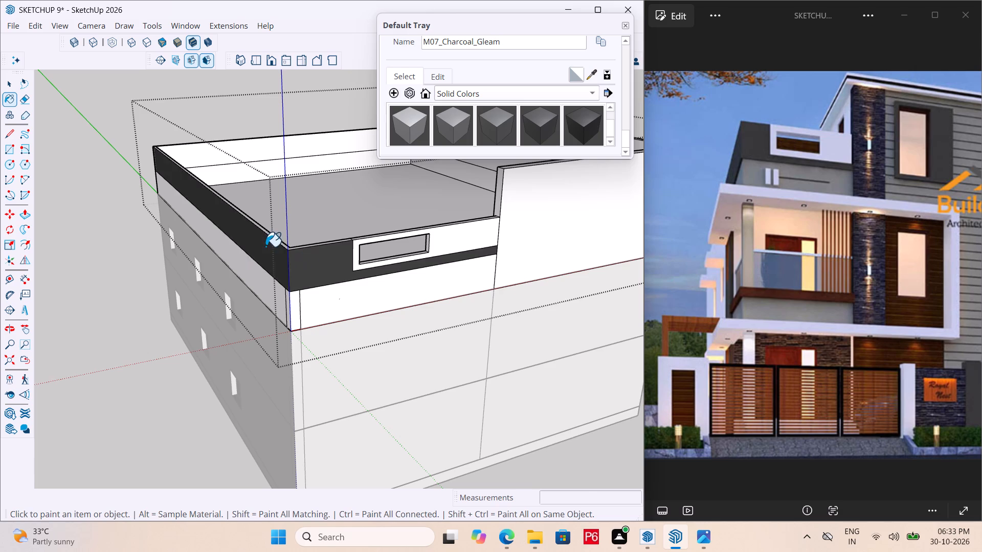
# Paint the rear and opposite-side upper parapet bands and the narrow strip at their corner with the charcoal colour.
pyautogui.moveTo(250, 256); pyautogui.dragTo(756, 296, button='middle')
pyautogui.click(292, 282)
pyautogui.moveTo(132, 285); pyautogui.dragTo(624, 288, button='middle')
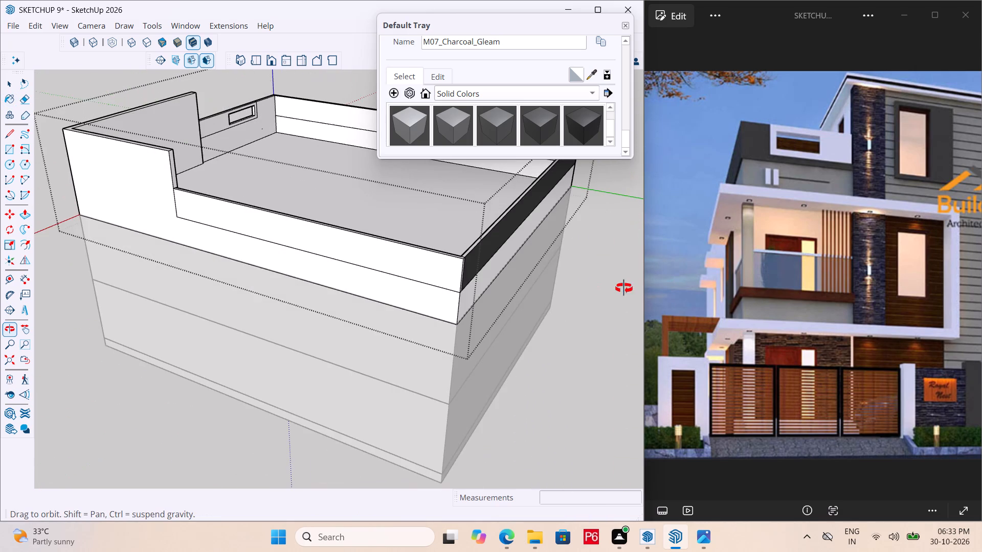
pyautogui.moveTo(624, 288); pyautogui.dragTo(616, 286, button='middle')
pyautogui.click(422, 261)
pyautogui.moveTo(492, 271); pyautogui.dragTo(356, 260, button='middle')
pyautogui.scroll(5, 278, 247)
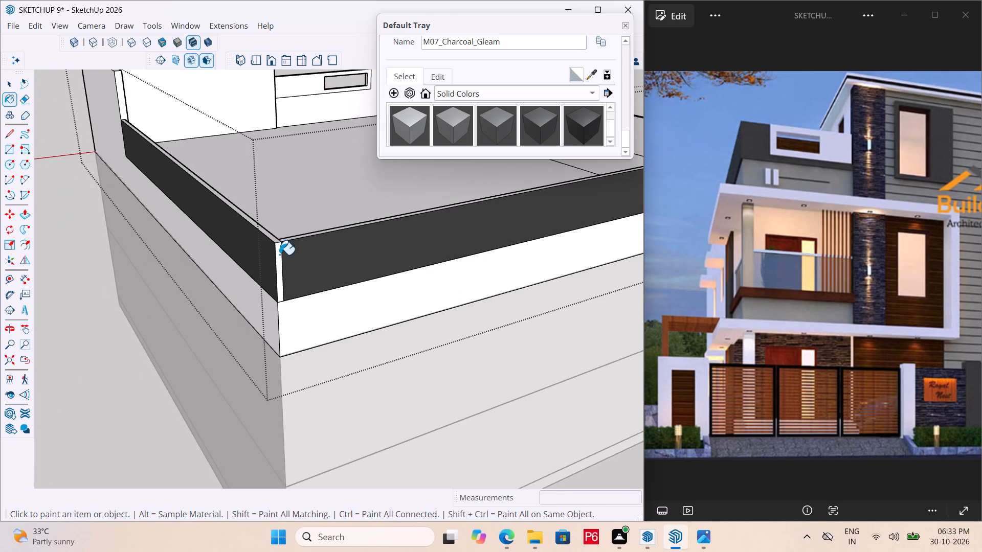
pyautogui.click(279, 255)
# Paint the top faces of the parapets meeting at the rear corner opposite the windowed side with M07_Charcoal_Gleam.
pyautogui.click(275, 240)
pyautogui.scroll(6, 285, 238)
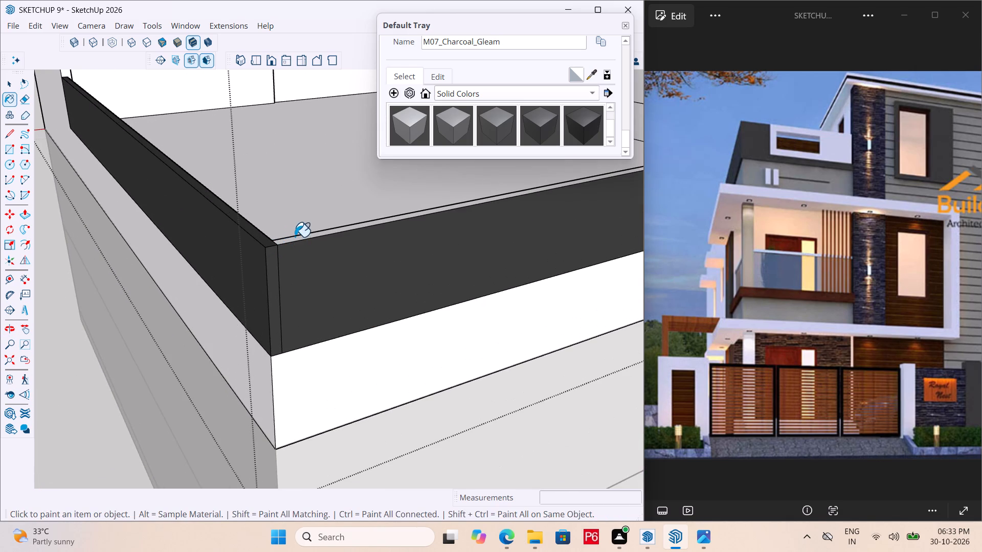
pyautogui.click(295, 237)
pyautogui.scroll(5, 276, 244)
pyautogui.click(296, 235)
pyautogui.scroll(-8, 174, 250)
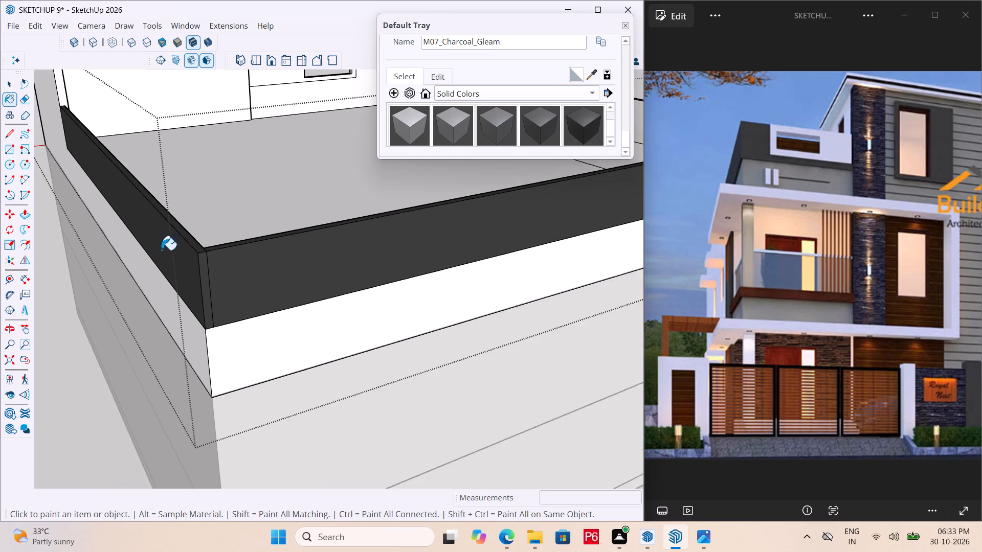
# Paint the remaining low parapet top faces, including the windowed side and the front near the opening, with M07_Charcoal_Gleam.
pyautogui.scroll(-13, 161, 250)
pyautogui.moveTo(531, 259); pyautogui.dragTo(533, 369, button='middle')
pyautogui.scroll(7, 425, 281)
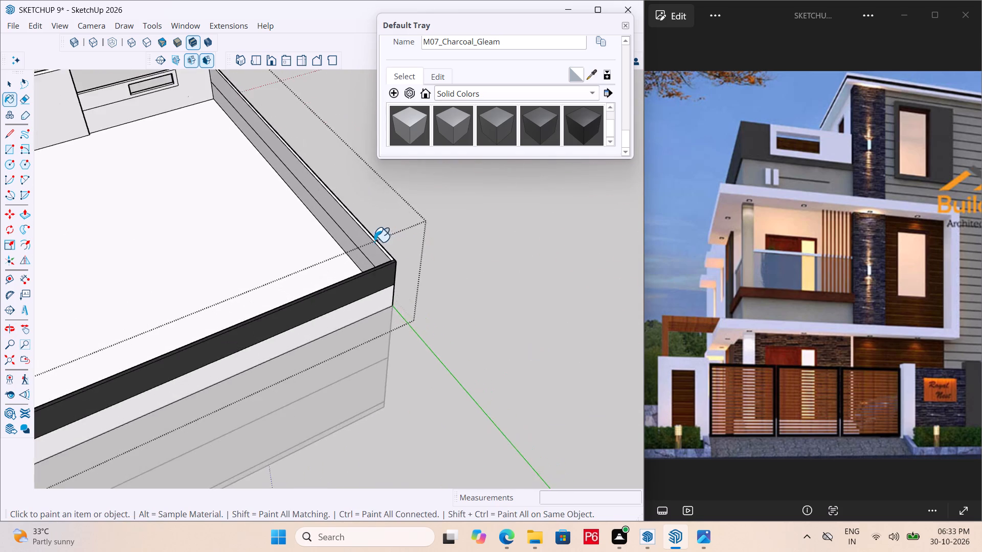
pyautogui.scroll(6, 374, 242)
pyautogui.moveTo(375, 248); pyautogui.dragTo(384, 245)
pyautogui.click(381, 253)
pyautogui.moveTo(443, 249); pyautogui.dragTo(196, 243, button='middle')
pyautogui.scroll(5, 142, 233)
pyautogui.click(126, 221)
pyautogui.scroll(-14, 257, 265)
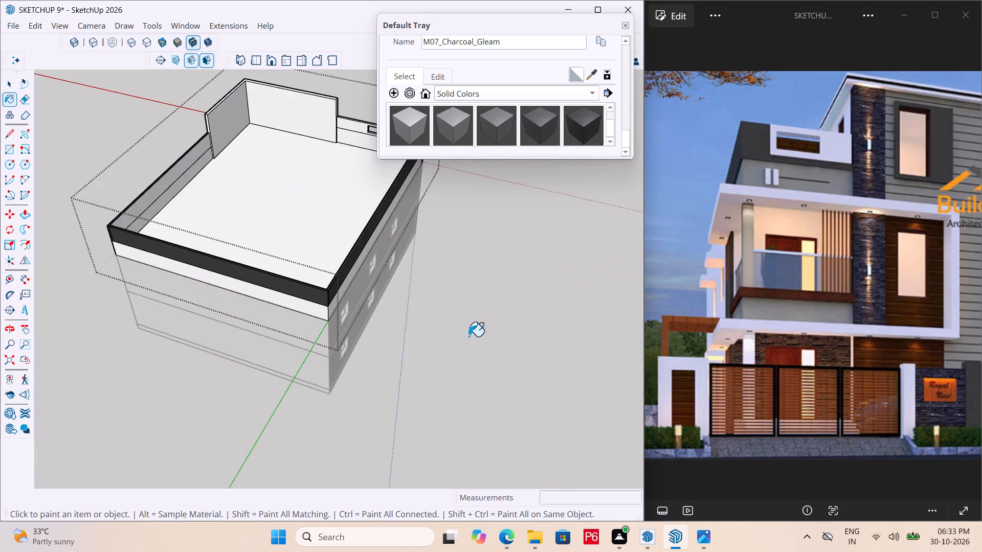
pyautogui.scroll(-5, 385, 313)
pyautogui.moveTo(455, 232); pyautogui.dragTo(370, 240, button='middle')
pyautogui.scroll(13, 372, 236)
pyautogui.moveTo(404, 212); pyautogui.dragTo(440, 208, button='middle')
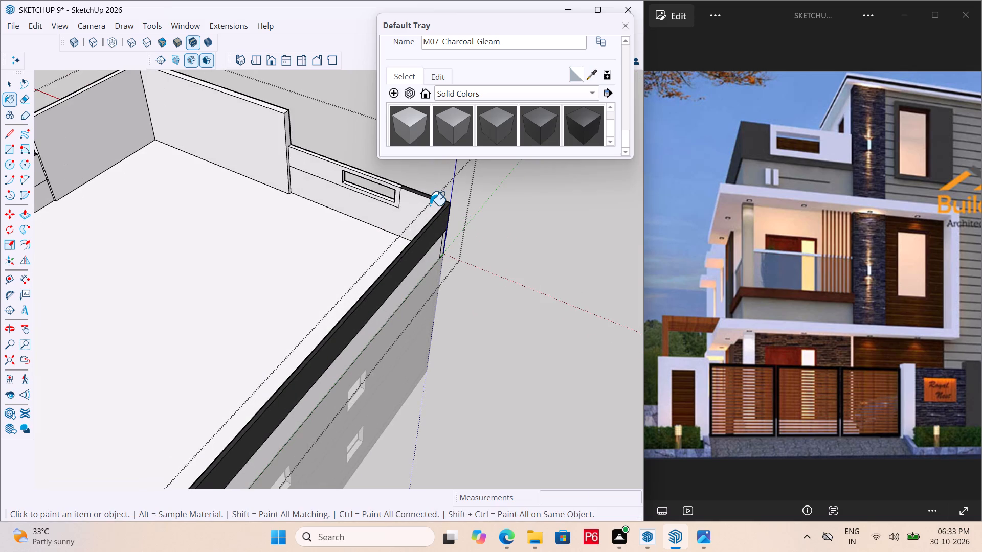
pyautogui.click(430, 205)
pyautogui.scroll(-5, 485, 203)
pyautogui.moveTo(542, 231); pyautogui.dragTo(55, 237, button='middle')
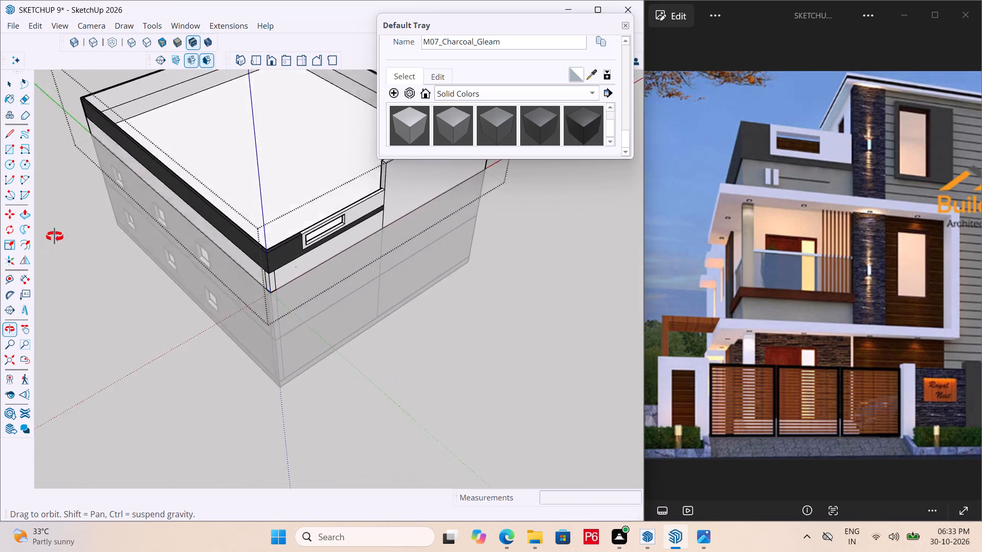
pyautogui.moveTo(55, 237); pyautogui.dragTo(167, 196, button='middle')
# Save the model with the charcoal parapet band and leave the painting tool.
pyautogui.hotkey('ctrl', 's')
pyautogui.hotkey('ctrl', 's')
pyautogui.hotkey('ctrl', 's')
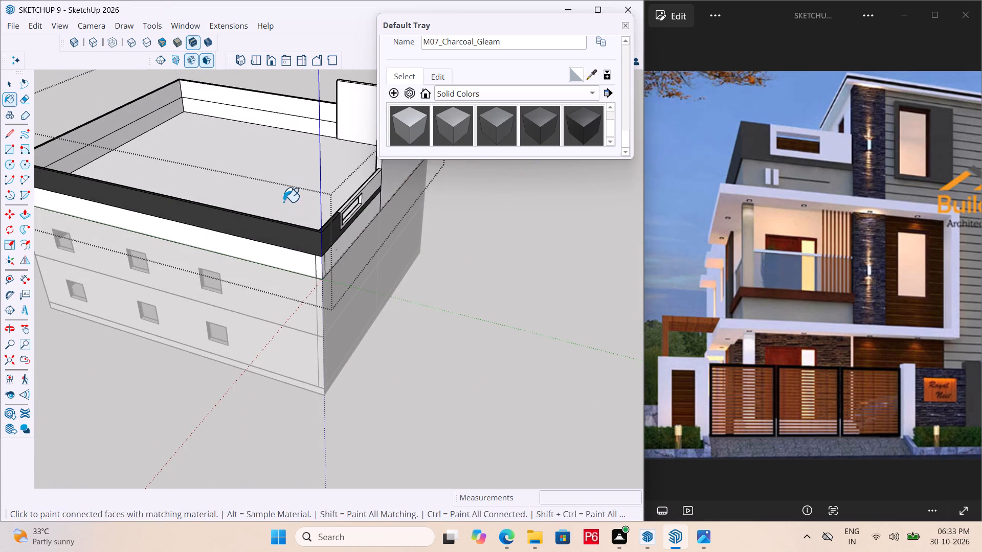
pyautogui.hotkey('ctrl', 's')
pyautogui.hotkey('ctrl', 's')
pyautogui.hotkey('ctrl', 's')
pyautogui.hotkey('ctrl', 's')
pyautogui.hotkey('ctrl', 's')
pyautogui.press('space')
# Paint the lower band beneath the charcoal with M03_Pewter_Shine on the windowed side, the corner strips and the low front section.
pyautogui.moveTo(308, 281); pyautogui.dragTo(229, 241, button='middle')
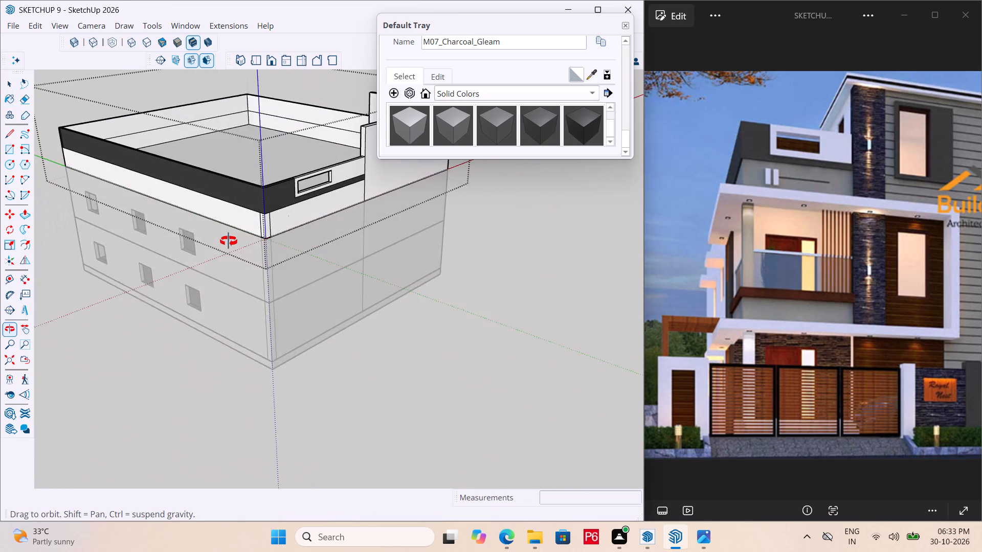
pyautogui.moveTo(229, 241); pyautogui.dragTo(219, 238, button='middle')
pyautogui.scroll(5, 211, 219)
pyautogui.scroll(4, 263, 194)
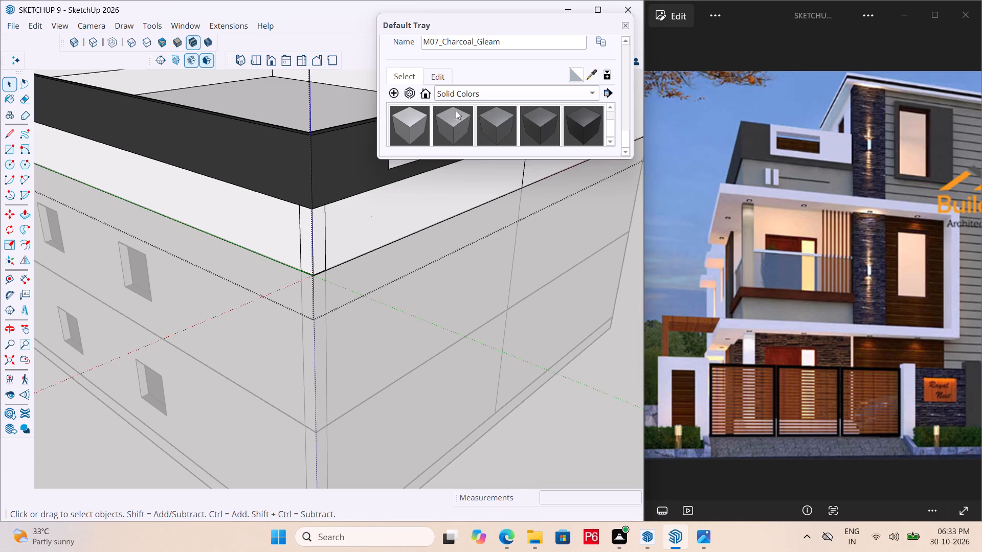
pyautogui.click(471, 97)
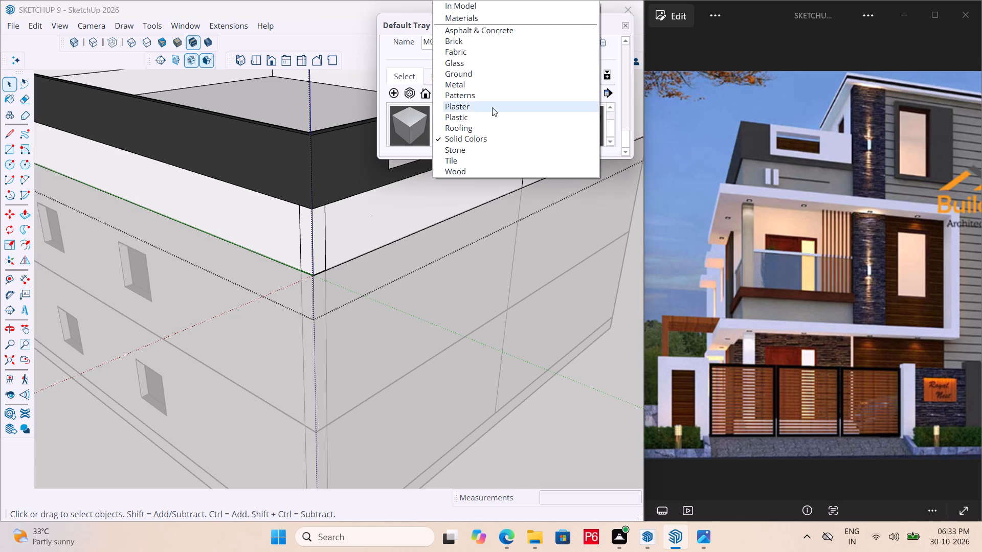
pyautogui.click(422, 131)
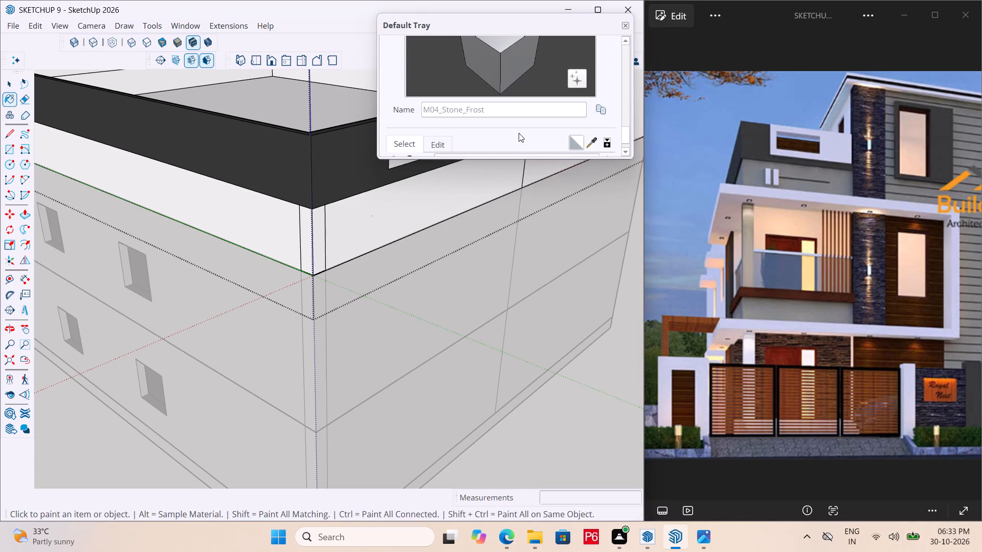
pyautogui.scroll(-6, 518, 131)
pyautogui.scroll(2, 490, 132)
pyautogui.scroll(-1, 544, 129)
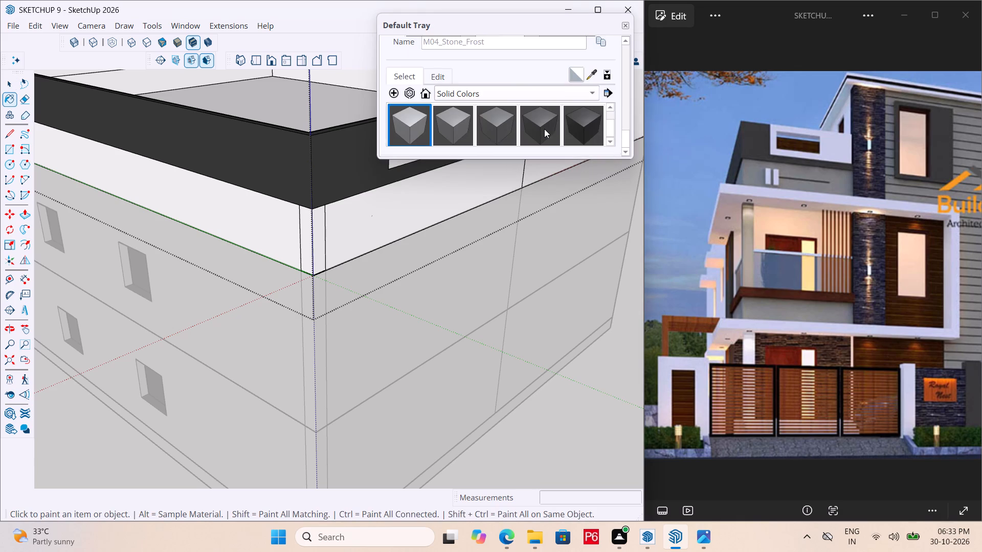
pyautogui.scroll(1, 486, 130)
pyautogui.click(575, 123)
pyautogui.moveTo(269, 226); pyautogui.dragTo(278, 223)
pyautogui.moveTo(319, 236); pyautogui.dragTo(266, 220, button='middle')
pyautogui.scroll(3, 293, 220)
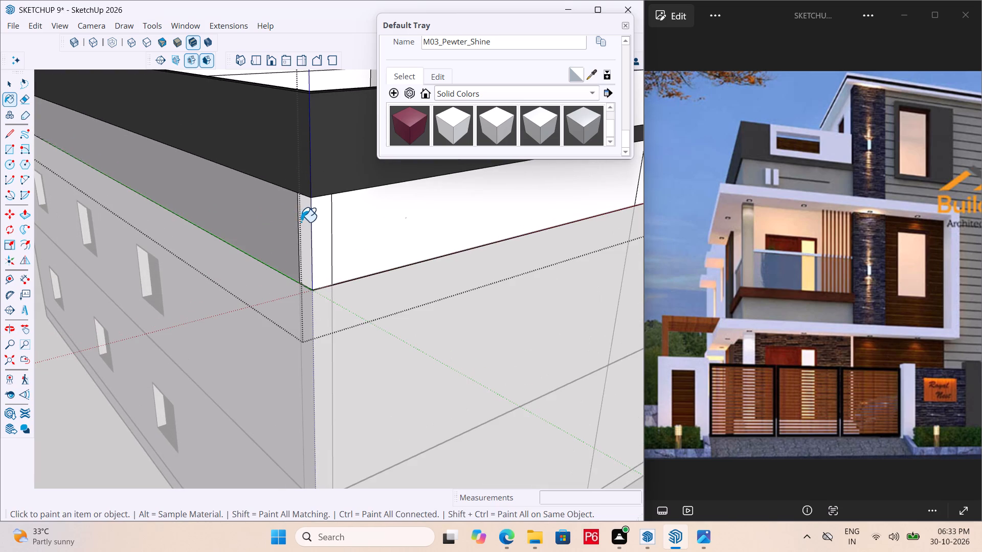
pyautogui.click(301, 222)
pyautogui.click(313, 221)
pyautogui.click(346, 217)
pyautogui.scroll(-5, 146, 232)
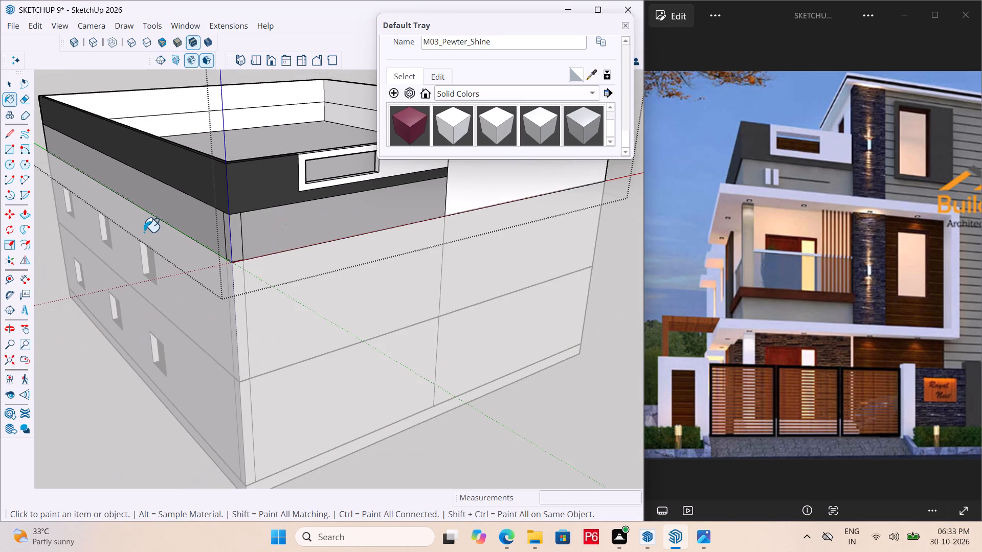
# Paint the rear lower band, the side opposite the windows and the tall front wall with M03_Pewter_Shine, and save the model.
pyautogui.scroll(-2, 166, 224)
pyautogui.scroll(-6, 250, 221)
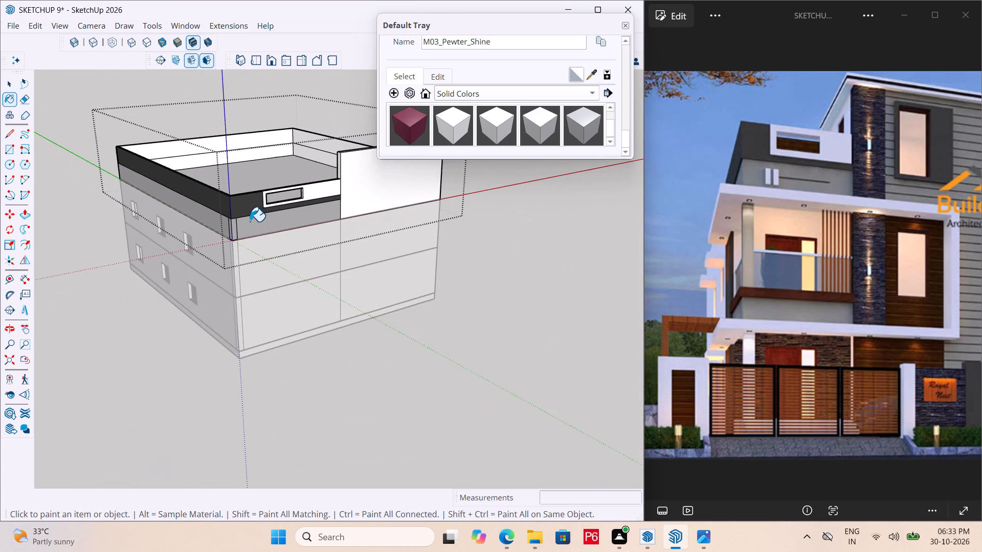
pyautogui.moveTo(97, 268); pyautogui.dragTo(596, 271, button='middle')
pyautogui.click(325, 265)
pyautogui.moveTo(223, 281); pyautogui.dragTo(618, 290, button='middle')
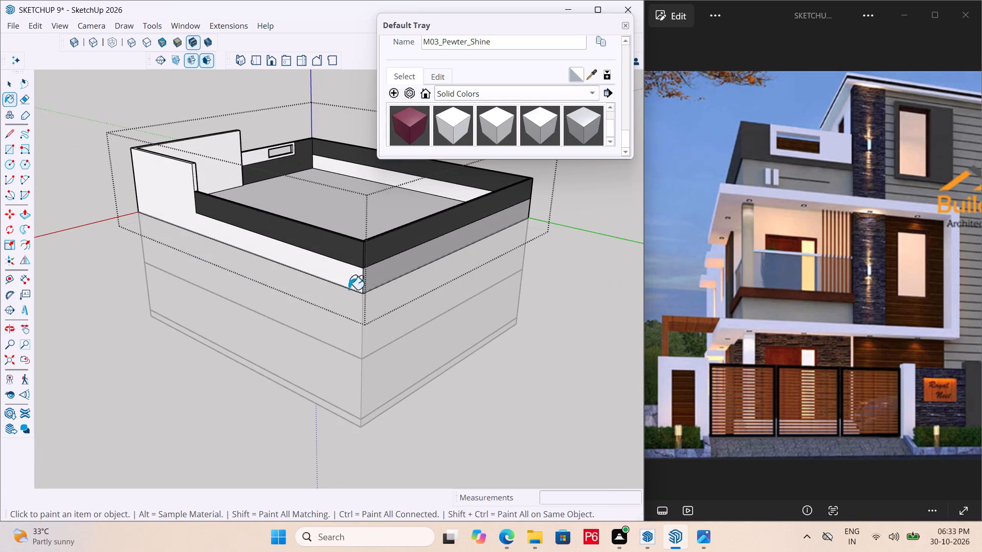
pyautogui.click(331, 272)
pyautogui.scroll(-5, 270, 275)
pyautogui.moveTo(144, 269); pyautogui.dragTo(672, 282, button='middle')
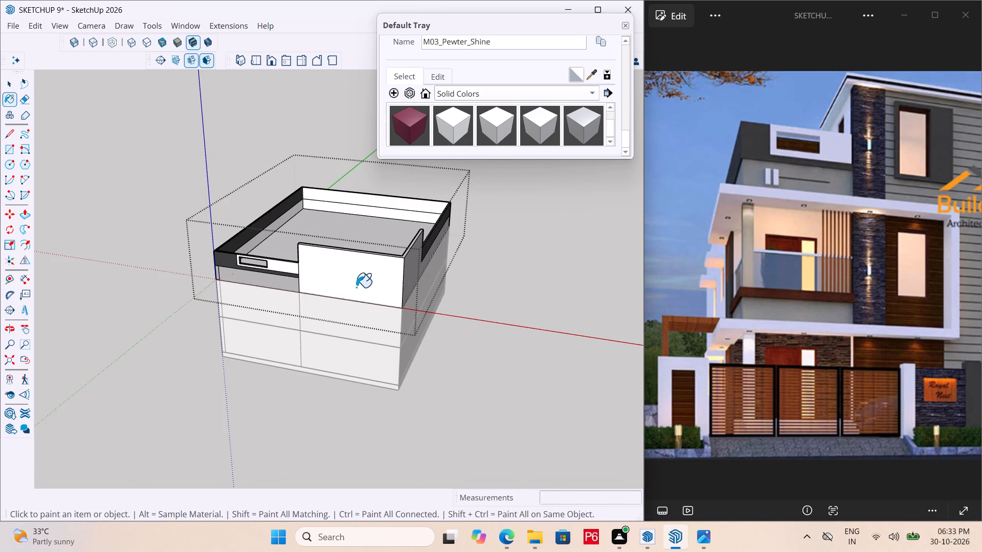
pyautogui.click(362, 281)
pyautogui.hotkey('ctrl', 's')
pyautogui.hotkey('ctrl', 's')
pyautogui.hotkey('ctrl', 's')
pyautogui.hotkey('ctrl', 's')
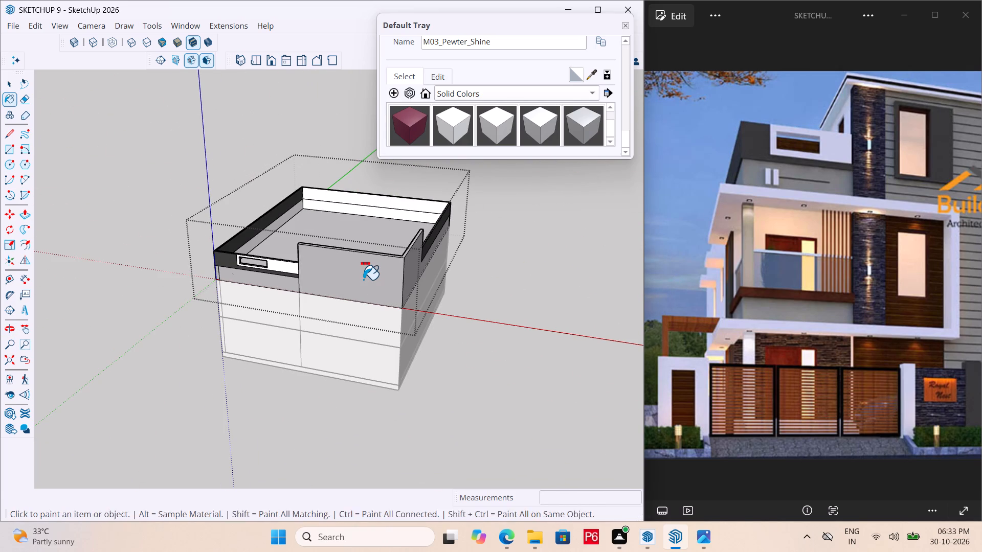
pyautogui.hotkey('ctrl', 's')
pyautogui.hotkey('ctrl', 's')
pyautogui.hotkey('ctrl', 's')
pyautogui.hotkey('ctrl', 's')
pyautogui.hotkey('ctrl', 's')
# Push/Pull the free end of the tall front wall 6", beside the parapet with the opening.
pyautogui.moveTo(298, 286); pyautogui.dragTo(750, 337, button='middle')
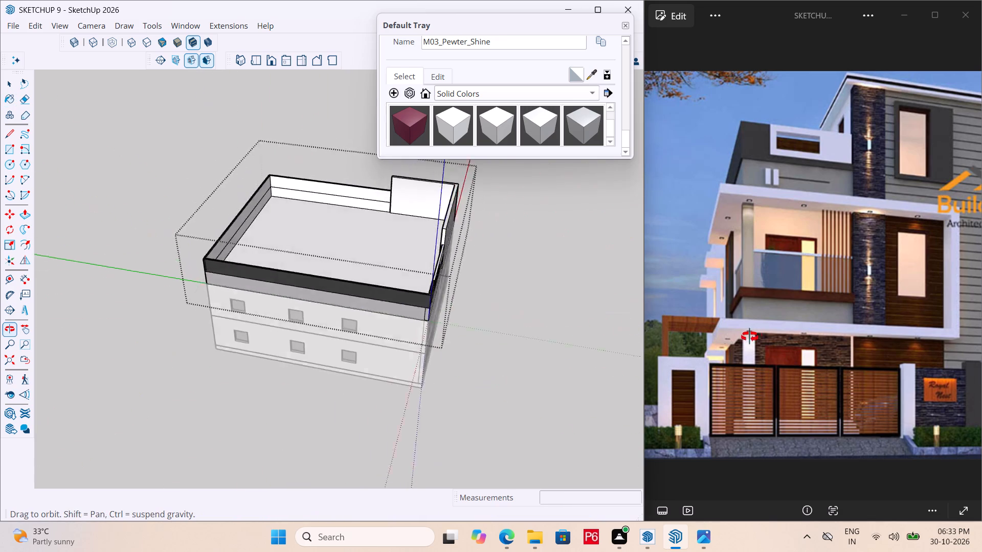
pyautogui.moveTo(750, 337); pyautogui.dragTo(757, 329, button='middle')
pyautogui.moveTo(341, 268); pyautogui.dragTo(545, 286, button='middle')
pyautogui.scroll(13, 468, 181)
pyautogui.middleClick(391, 206)
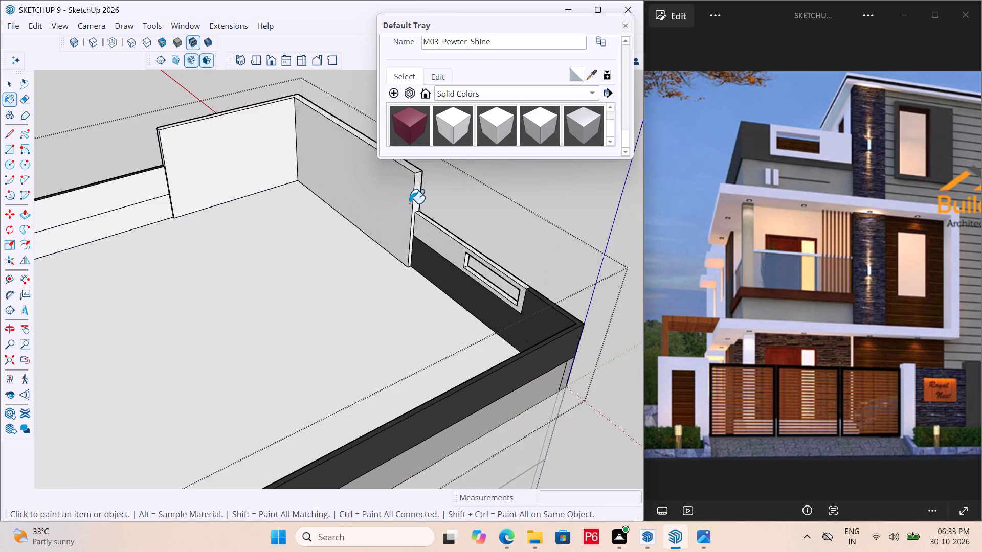
pyautogui.press('p')
pyautogui.scroll(4, 438, 202)
pyautogui.click(411, 198)
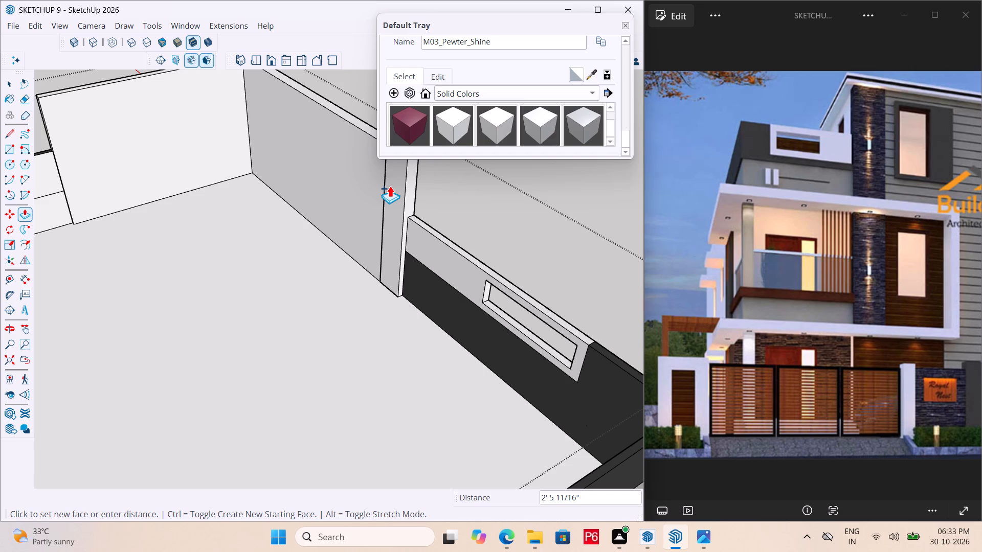
pyautogui.write('6"')
pyautogui.press('Return')
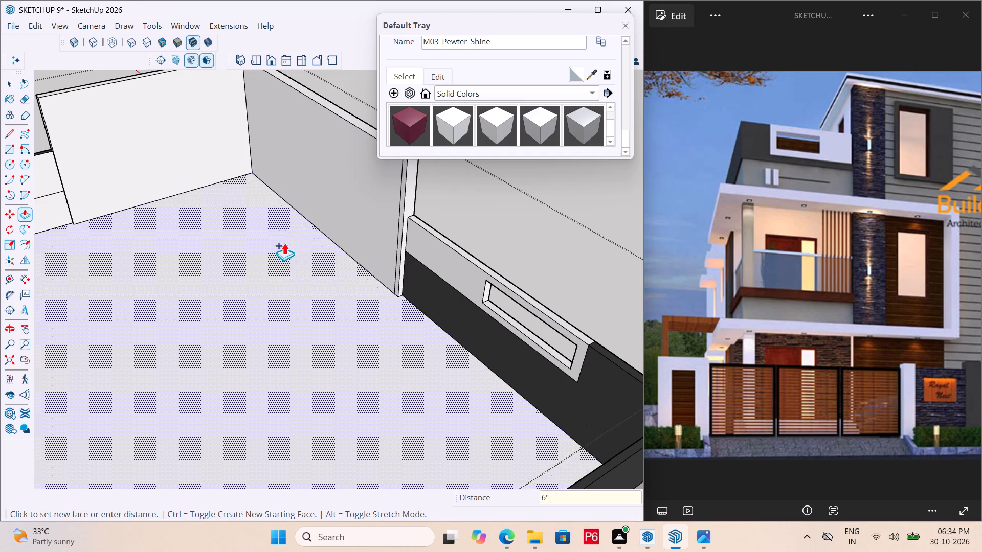
# Push/Pull the free end of the tall side wall 6" above the low parapet.
pyautogui.moveTo(44, 159); pyautogui.dragTo(230, 145, button='middle')
pyautogui.scroll(3, 204, 152)
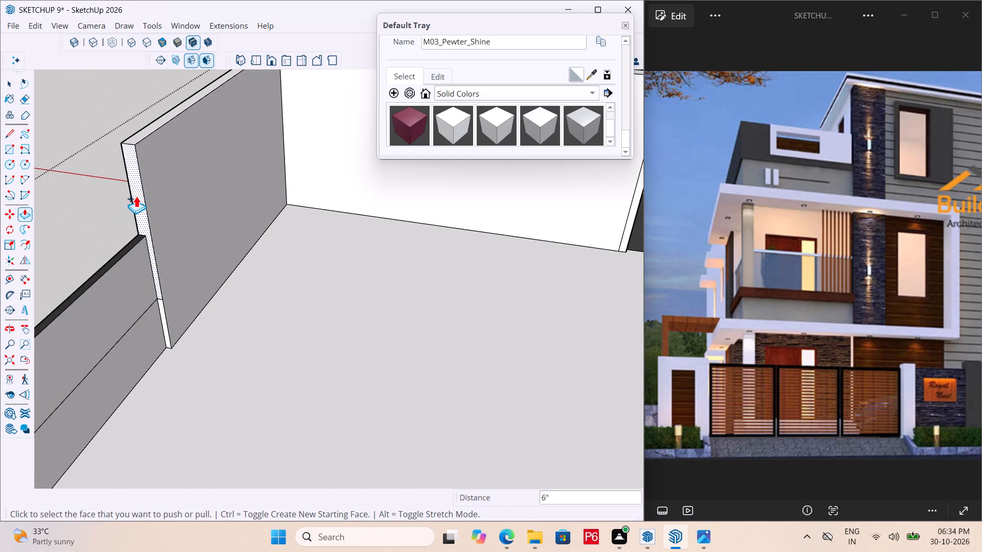
pyautogui.click(138, 195)
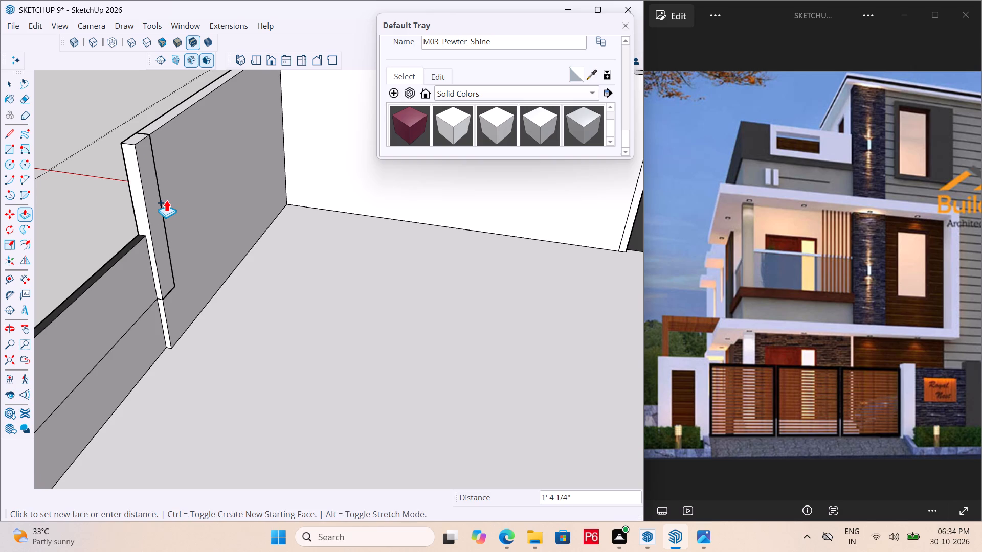
pyautogui.press('6')
pyautogui.hotkey('shift', '"')
pyautogui.press('Return')
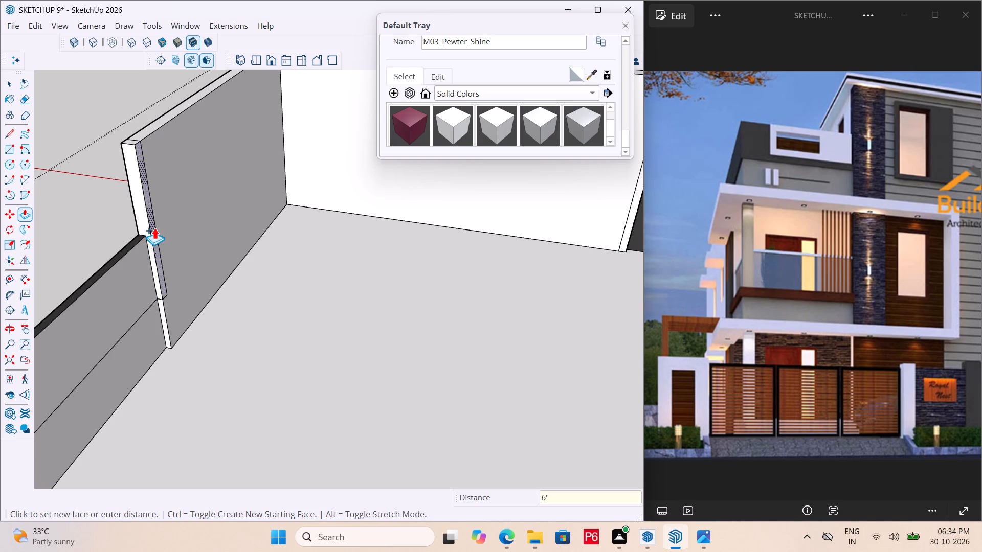
# Pull the tall side wall's inner end strip about 25' 10" across the roof, level with the front wall's end.
pyautogui.click(154, 227)
pyautogui.scroll(-5, 260, 265)
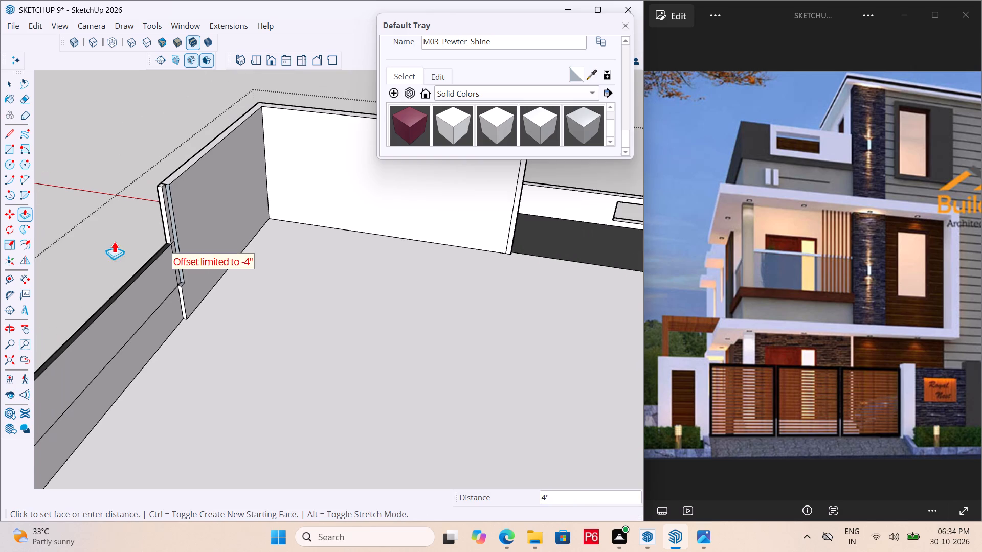
pyautogui.scroll(-6, 162, 274)
pyautogui.moveTo(377, 285); pyautogui.dragTo(257, 274, button='middle')
pyautogui.scroll(5, 370, 205)
pyautogui.click(373, 200)
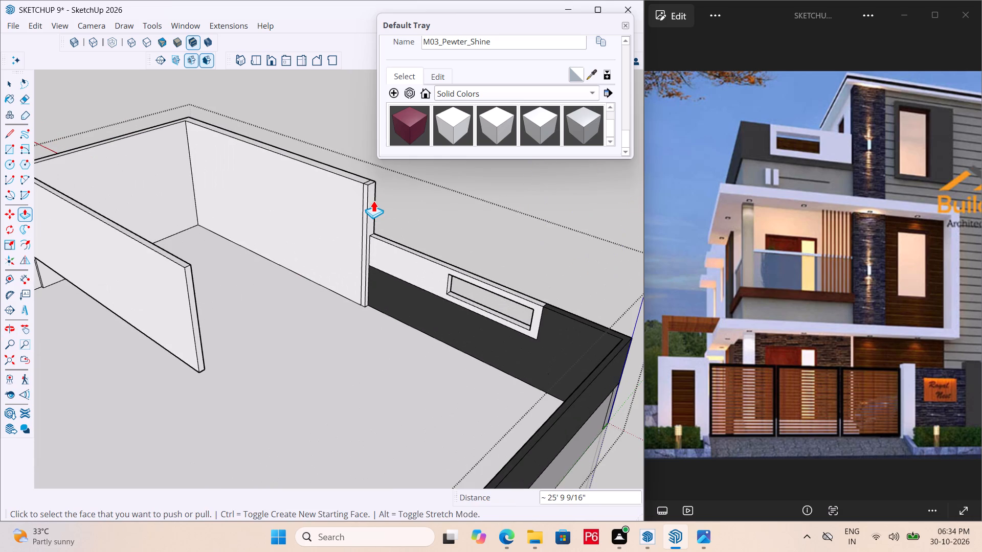
# Pull the front wall's inner end strip 19' back to meet the new cross wall, closing the rooftop enclosure.
pyautogui.scroll(3, 356, 224)
pyautogui.click(369, 221)
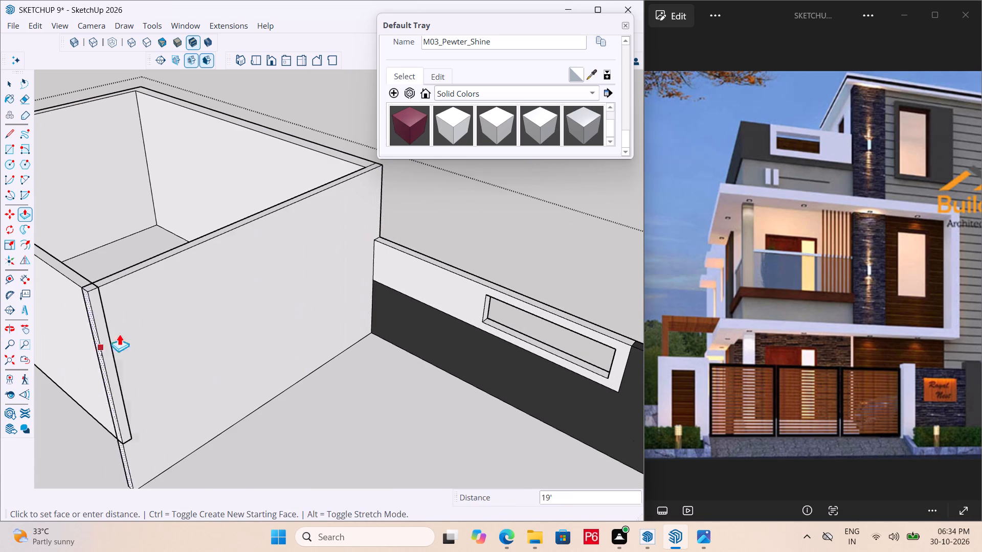
pyautogui.click(103, 327)
# Pull the raised underside of the enclosure's rear cross wall down to the roof floor and save the model.
pyautogui.scroll(-6, 279, 289)
pyautogui.moveTo(149, 357); pyautogui.dragTo(168, 295, button='middle')
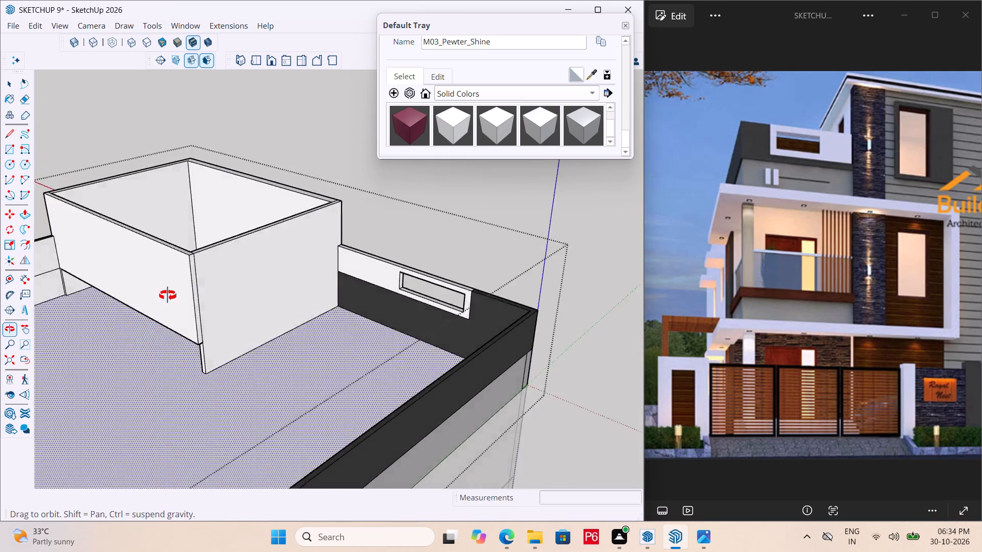
pyautogui.moveTo(168, 295); pyautogui.dragTo(221, 248, button='middle')
pyautogui.scroll(12, 221, 248)
pyautogui.moveTo(434, 215); pyautogui.dragTo(415, 188, button='middle')
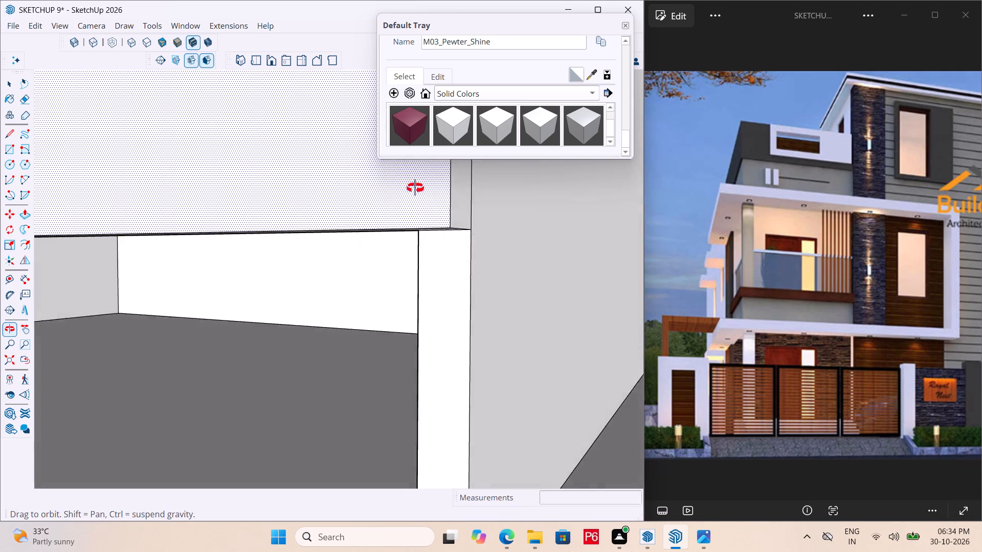
pyautogui.moveTo(415, 188); pyautogui.dragTo(382, 118, button='middle')
pyautogui.click(430, 238)
pyautogui.scroll(-6, 414, 344)
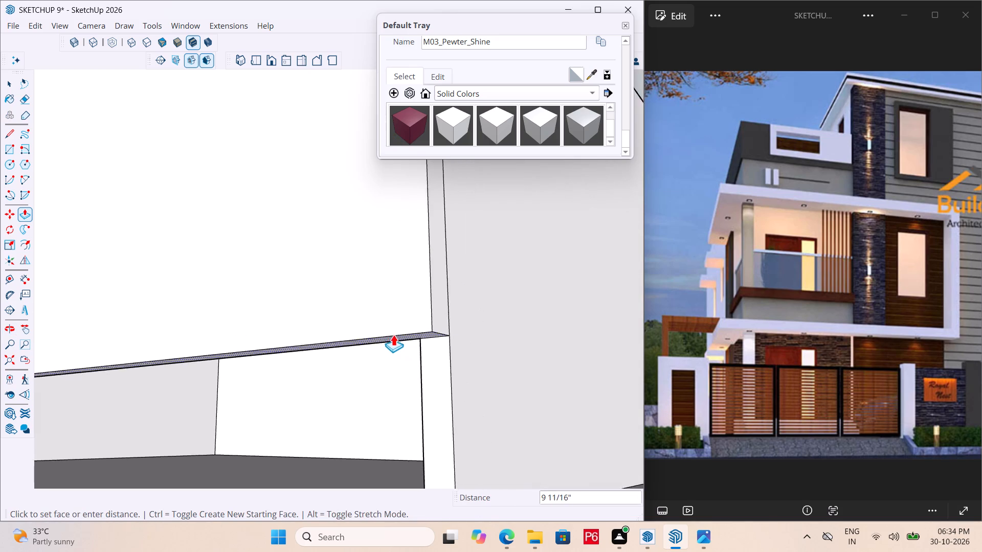
pyautogui.scroll(-1, 393, 334)
pyautogui.scroll(-5, 320, 317)
pyautogui.moveTo(315, 322); pyautogui.dragTo(288, 521, button='middle')
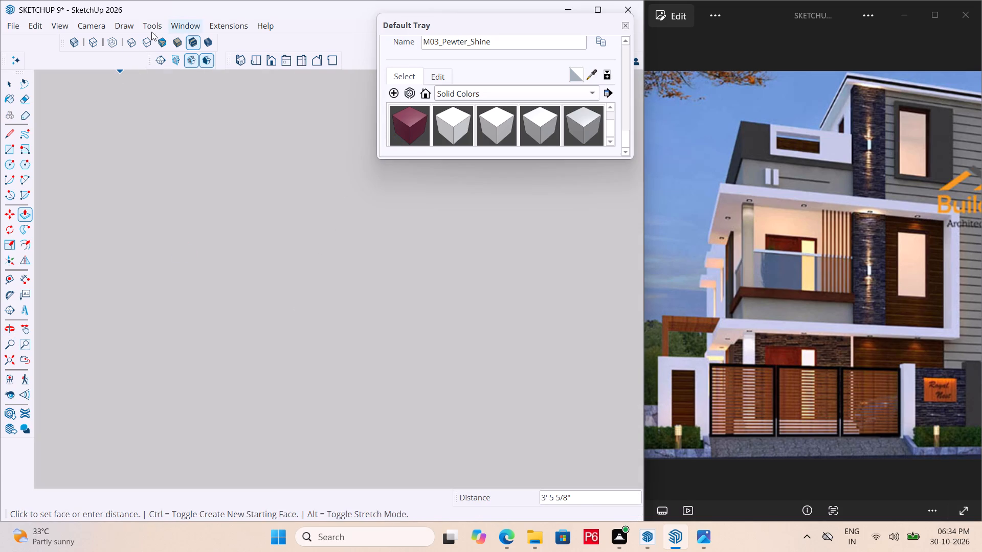
pyautogui.click(250, 60)
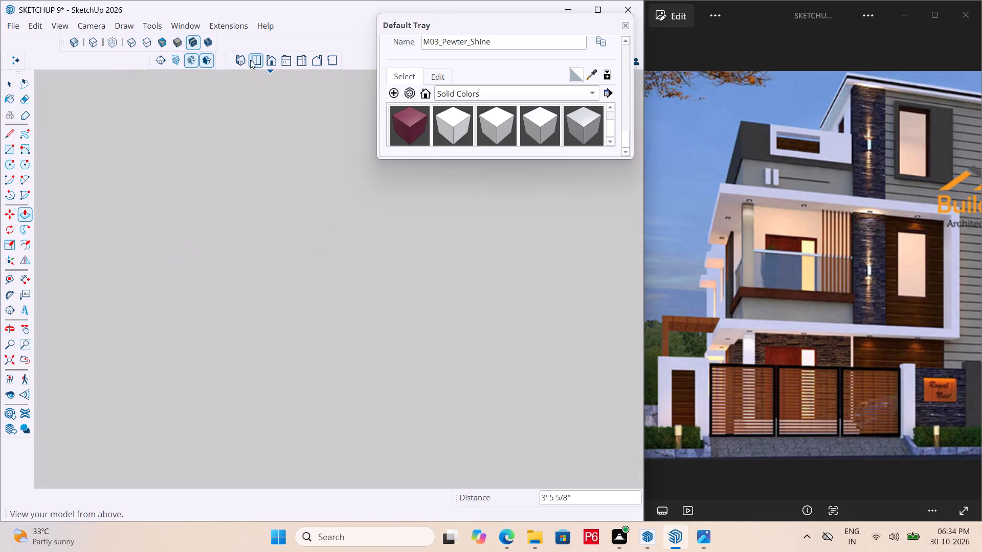
pyautogui.scroll(-20, 291, 148)
pyautogui.moveTo(255, 209); pyautogui.dragTo(689, 117, button='middle')
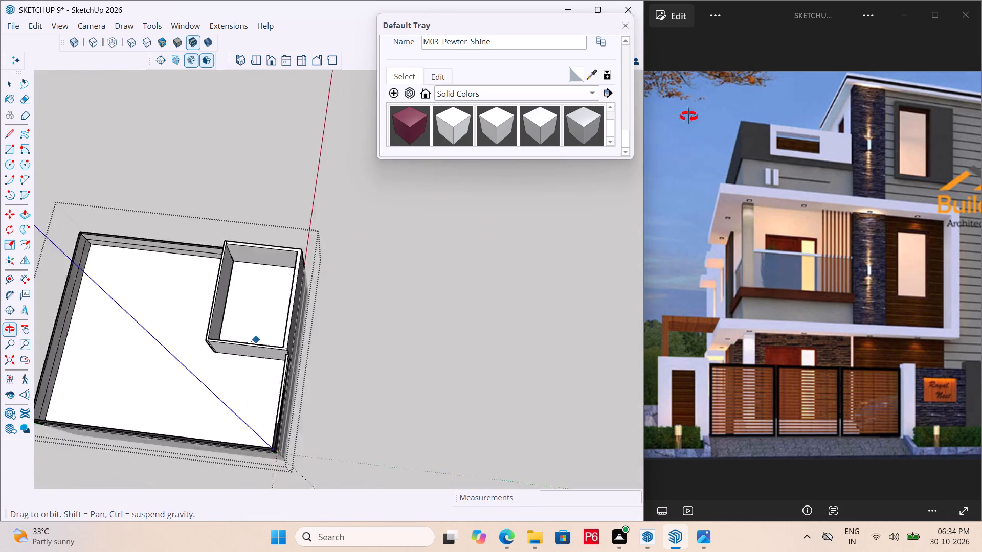
pyautogui.moveTo(689, 117); pyautogui.dragTo(852, 80, button='middle')
pyautogui.scroll(-5, 409, 213)
pyautogui.moveTo(368, 298); pyautogui.dragTo(406, 190, button='middle')
pyautogui.scroll(8, 353, 325)
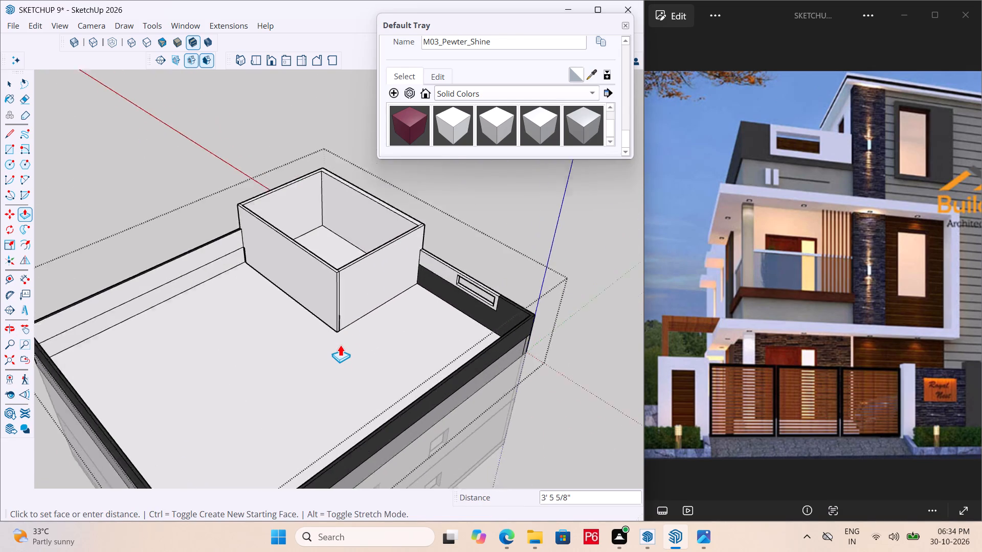
pyautogui.scroll(13, 340, 344)
pyautogui.moveTo(299, 260); pyautogui.dragTo(318, 171, button='middle')
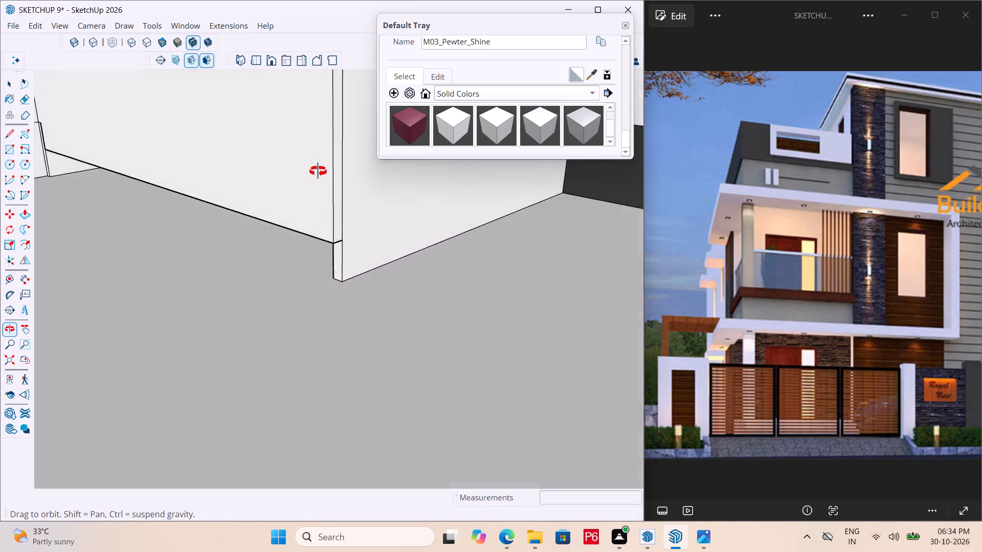
pyautogui.moveTo(318, 171); pyautogui.dragTo(294, 228, button='middle')
pyautogui.click(373, 342)
pyautogui.scroll(-6, 245, 252)
pyautogui.scroll(-4, 313, 228)
pyautogui.moveTo(318, 266); pyautogui.dragTo(304, 260, button='middle')
pyautogui.hotkey('ctrl', 's')
pyautogui.hotkey('ctrl', 's')
pyautogui.hotkey('ctrl', 's')
pyautogui.hotkey('ctrl', 's')
pyautogui.keyDown('ctrl'); pyautogui.scroll(16, 176, 188); pyautogui.keyUp('ctrl')
pyautogui.hotkey('ctrl', 's')
pyautogui.hotkey('ctrl', 's')
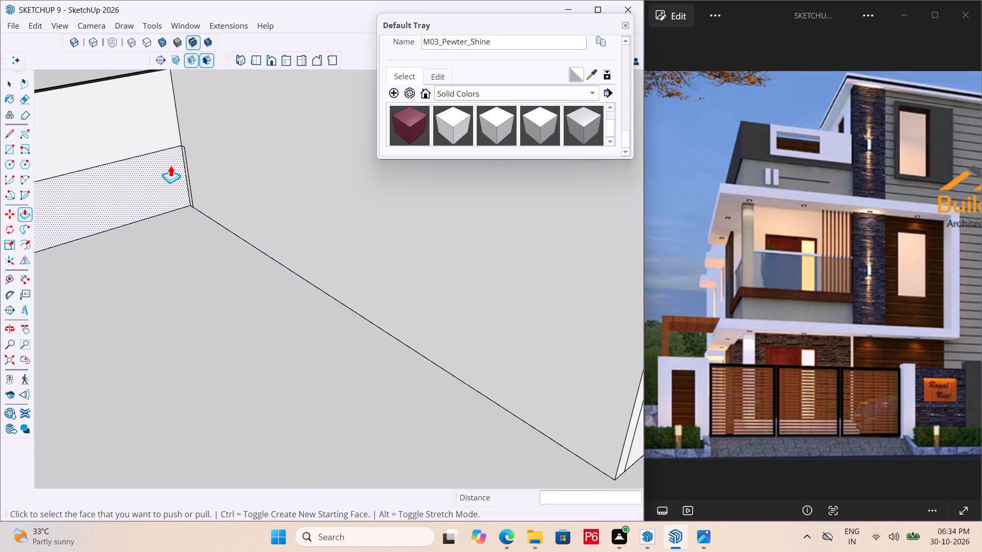
# Erase the leftover strip edges where the enclosure's rear wall meets the low side parapet, and save the model.
pyautogui.keyDown('ctrl'); pyautogui.scroll(6, 170, 165); pyautogui.keyUp('ctrl')
pyautogui.moveTo(188, 153); pyautogui.dragTo(236, 149, button='middle')
pyautogui.scroll(1, 236, 149)
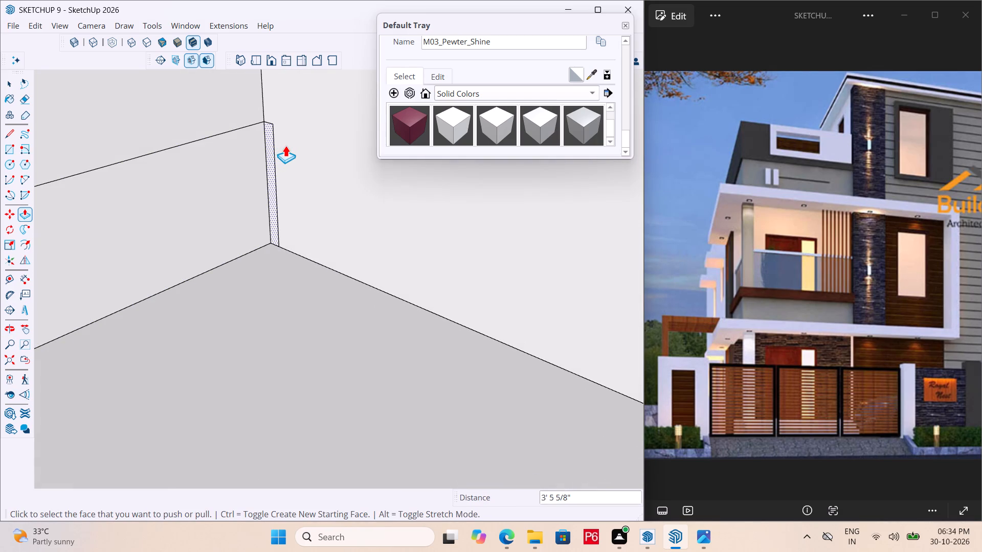
pyautogui.press('e')
pyautogui.doubleClick(273, 125)
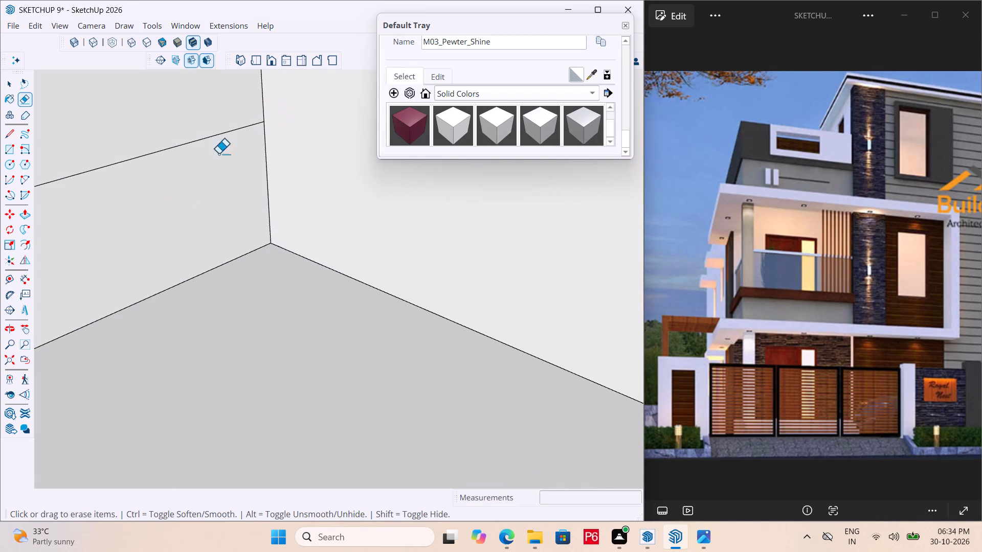
pyautogui.scroll(-13, 184, 196)
pyautogui.hotkey('ctrl', 's')
pyautogui.hotkey('ctrl', 's')
pyautogui.keyDown('ctrl'); pyautogui.scroll(-6, 198, 200); pyautogui.keyUp('ctrl')
pyautogui.hotkey('ctrl', 's')
pyautogui.hotkey('ctrl', 's')
pyautogui.hotkey('ctrl', 's')
pyautogui.hotkey('ctrl', 's')
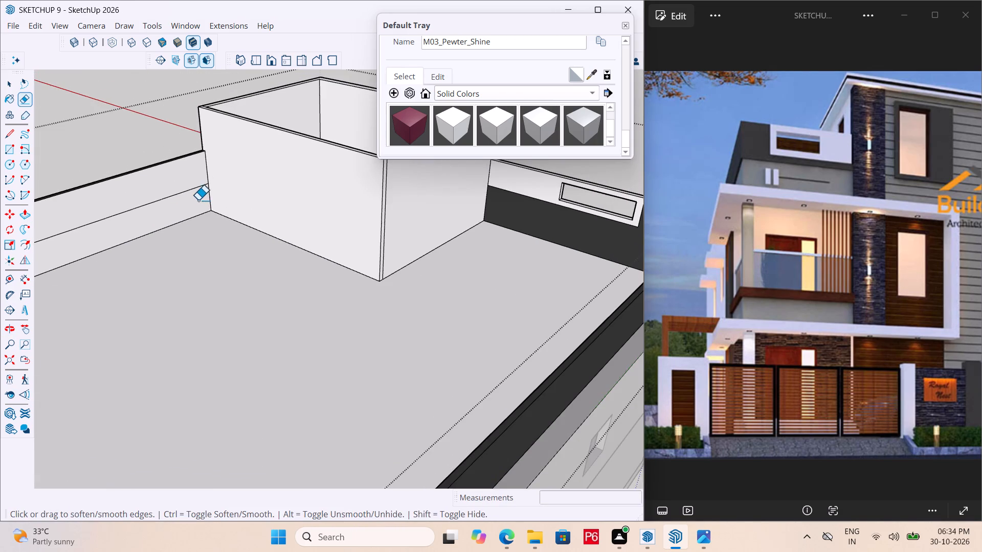
pyautogui.hotkey('ctrl', 's')
# Erase the leftover edges on the rooftop enclosure's outer corner and across the joints of its wall tops.
pyautogui.keyDown('ctrl'); pyautogui.scroll(-4, 221, 214); pyautogui.keyUp('ctrl')
pyautogui.scroll(14, 302, 204)
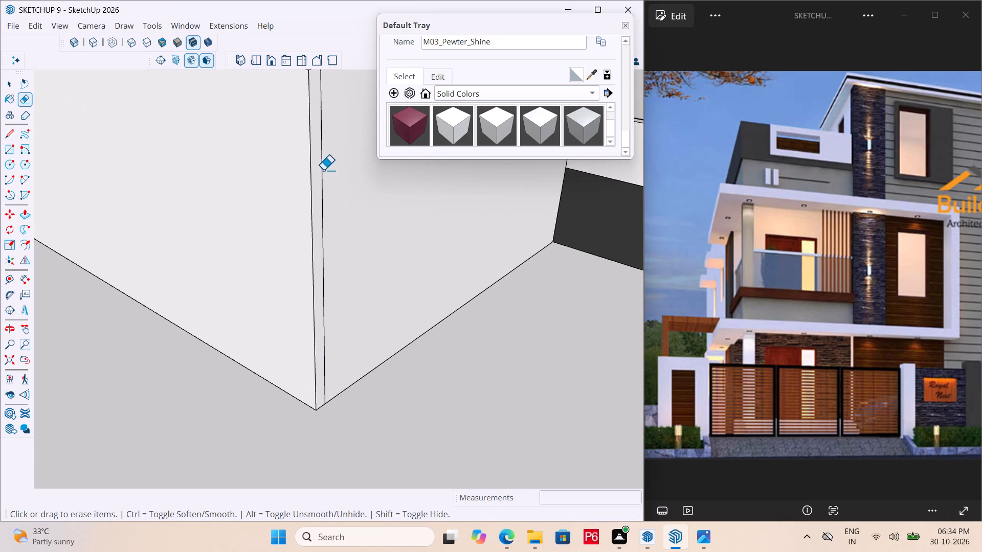
pyautogui.click(323, 170)
pyautogui.scroll(-5, 290, 346)
pyautogui.scroll(9, 296, 180)
pyautogui.scroll(-5, 137, 230)
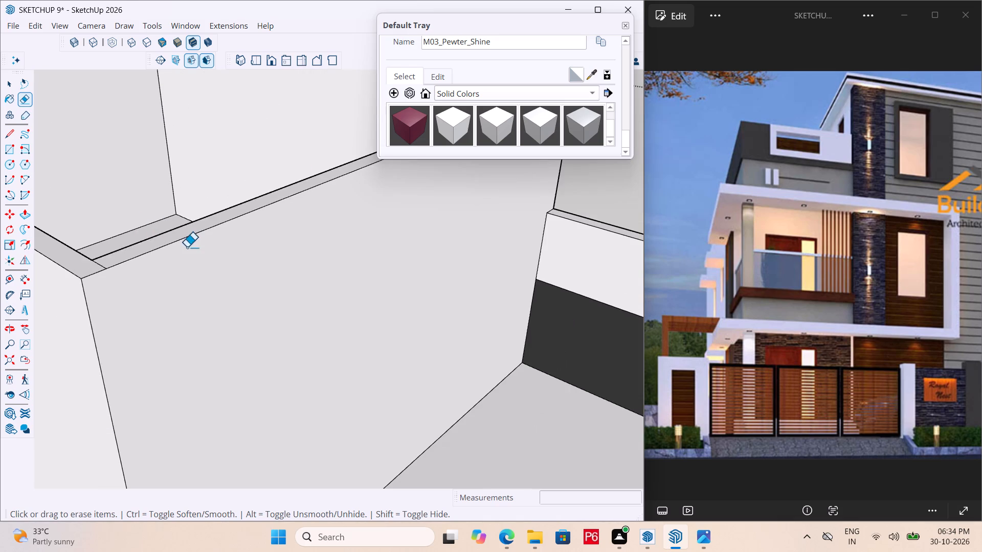
pyautogui.click(99, 264)
pyautogui.scroll(-6, 196, 235)
pyautogui.scroll(-6, 250, 239)
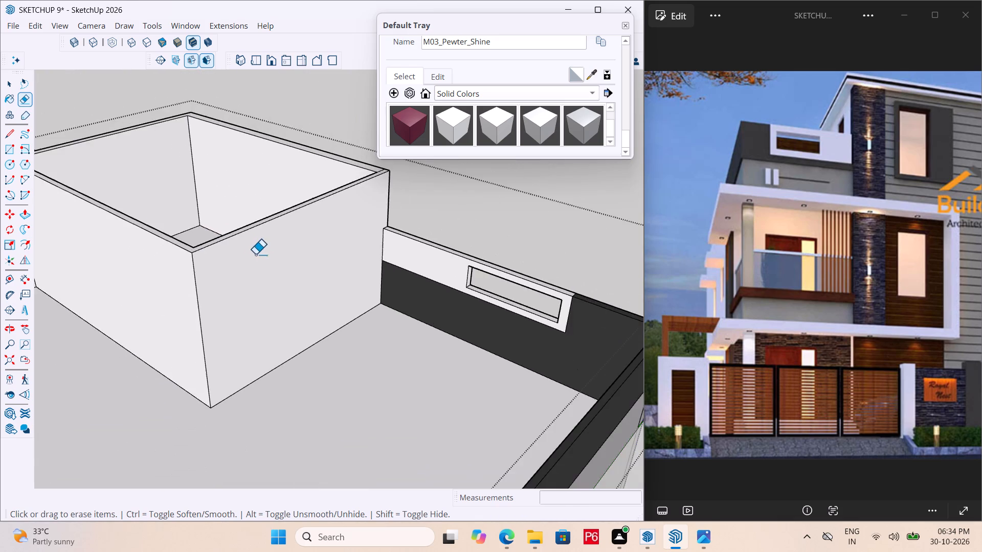
pyautogui.scroll(-6, 333, 265)
pyautogui.scroll(16, 353, 217)
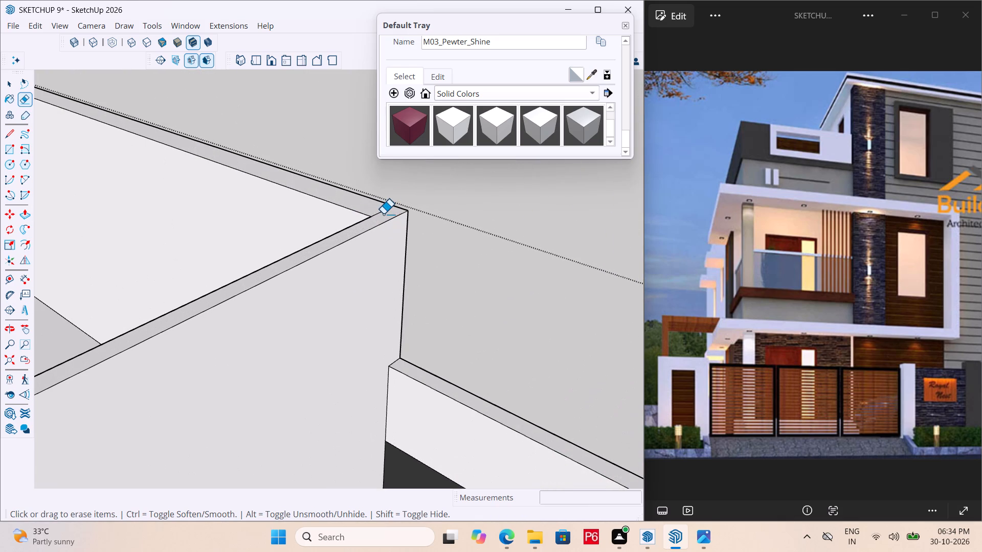
pyautogui.doubleClick(383, 214)
pyautogui.scroll(-6, 413, 214)
pyautogui.scroll(-12, 495, 246)
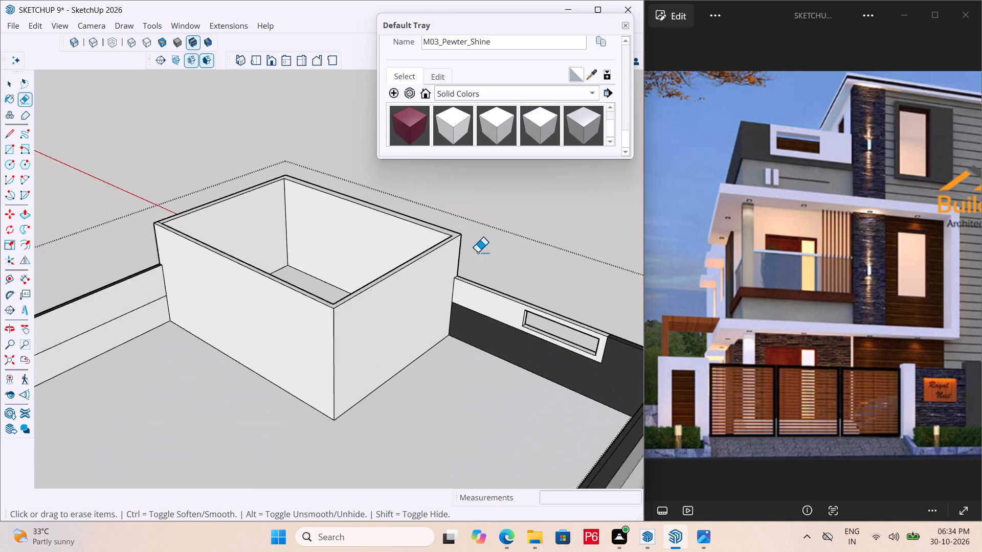
pyautogui.scroll(-2, 477, 252)
pyautogui.scroll(19, 263, 242)
pyautogui.moveTo(154, 217); pyautogui.dragTo(147, 226)
pyautogui.click(147, 226)
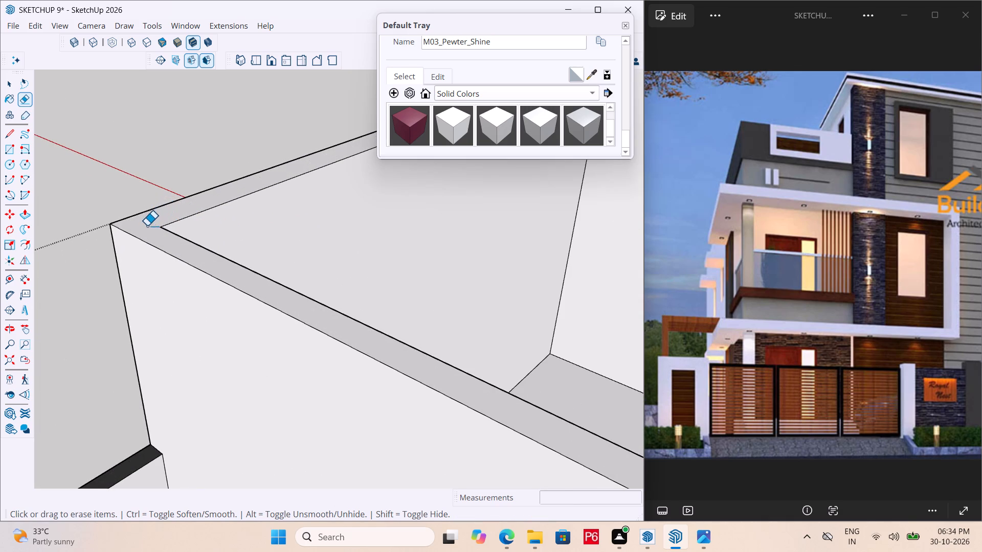
# Paint the upper inner bands of the rear and side roof parapets with the sampled M07_Charcoal_Gleam and save the model.
pyautogui.scroll(-14, 145, 208)
pyautogui.scroll(-7, 257, 245)
pyautogui.scroll(-7, 311, 255)
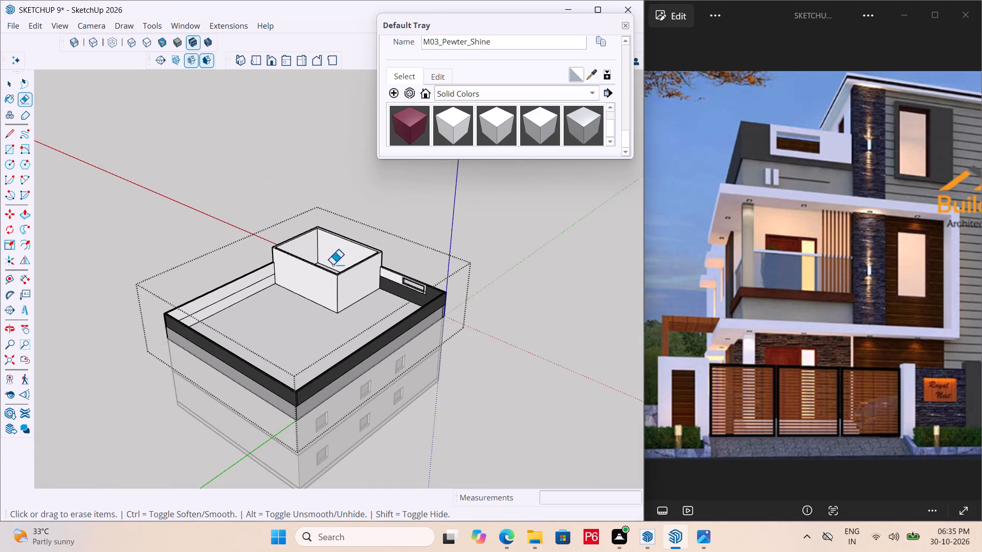
pyautogui.moveTo(418, 303); pyautogui.dragTo(76, 274, button='middle')
pyautogui.scroll(9, 236, 247)
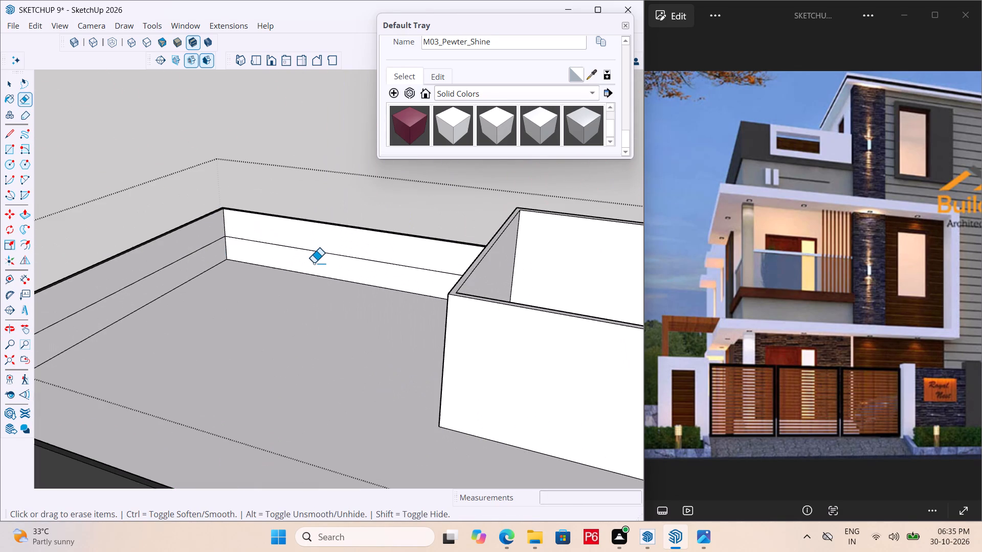
pyautogui.press('b')
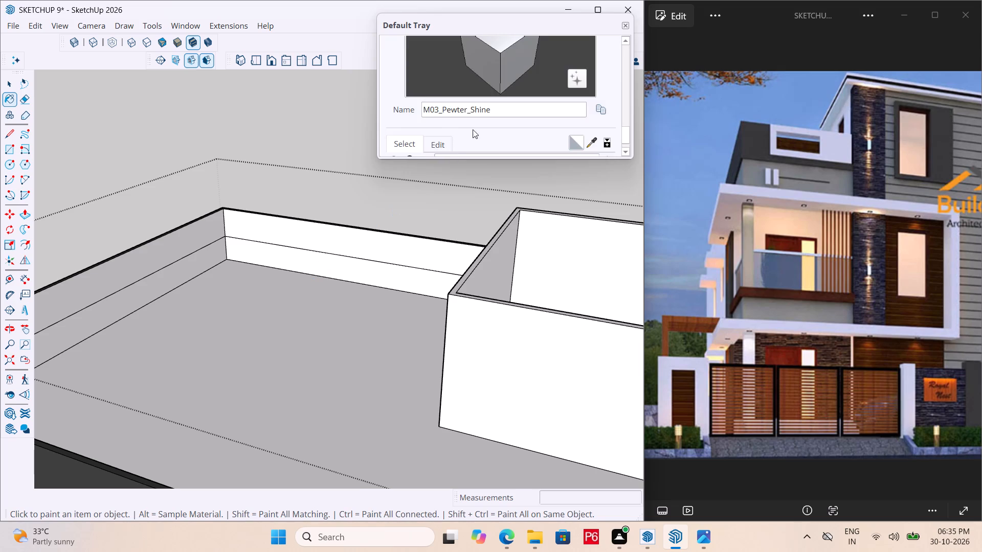
pyautogui.scroll(-6, 473, 129)
pyautogui.scroll(1, 524, 129)
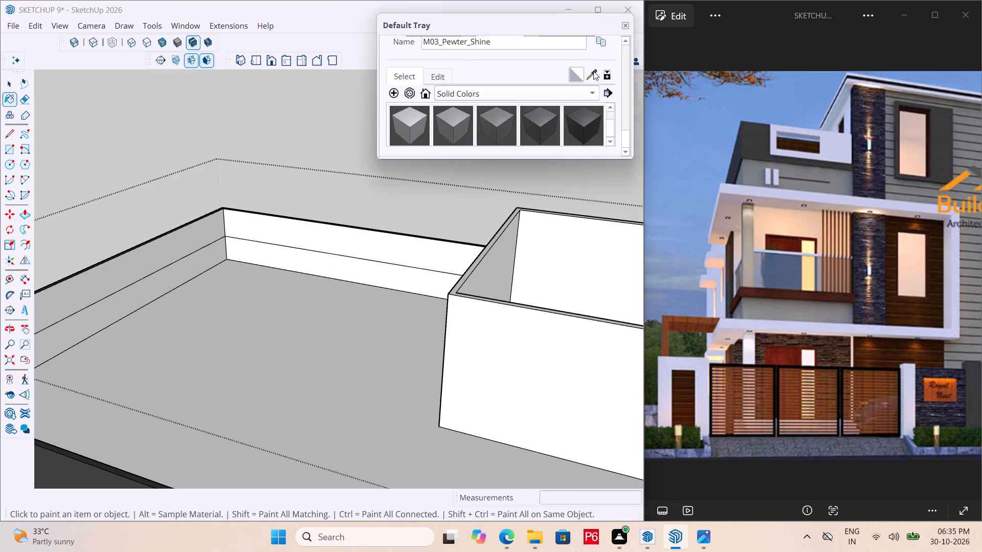
pyautogui.click(593, 71)
pyautogui.click(90, 476)
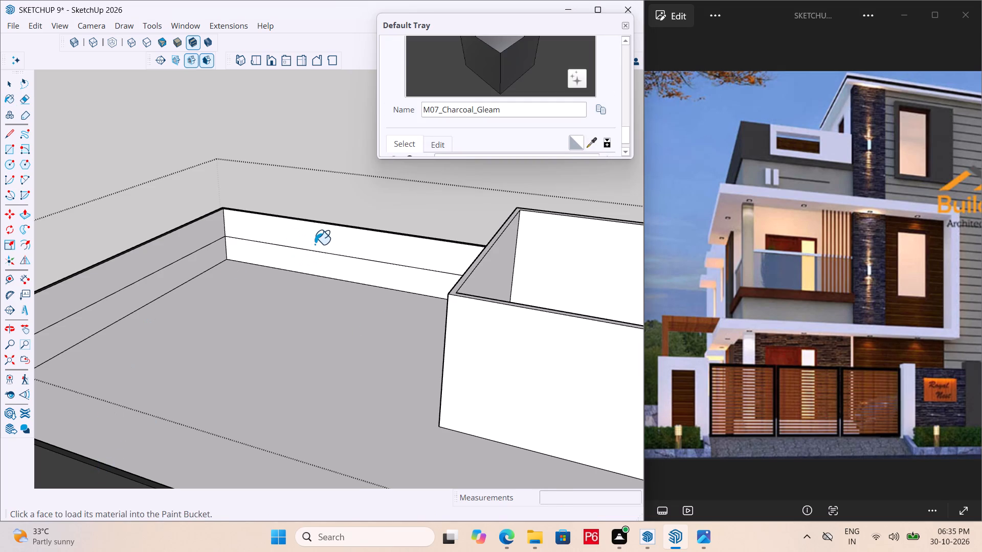
pyautogui.click(315, 243)
pyautogui.click(206, 241)
pyautogui.scroll(-6, 371, 248)
pyautogui.scroll(-4, 429, 285)
pyautogui.moveTo(426, 313); pyautogui.dragTo(0, 308, button='middle')
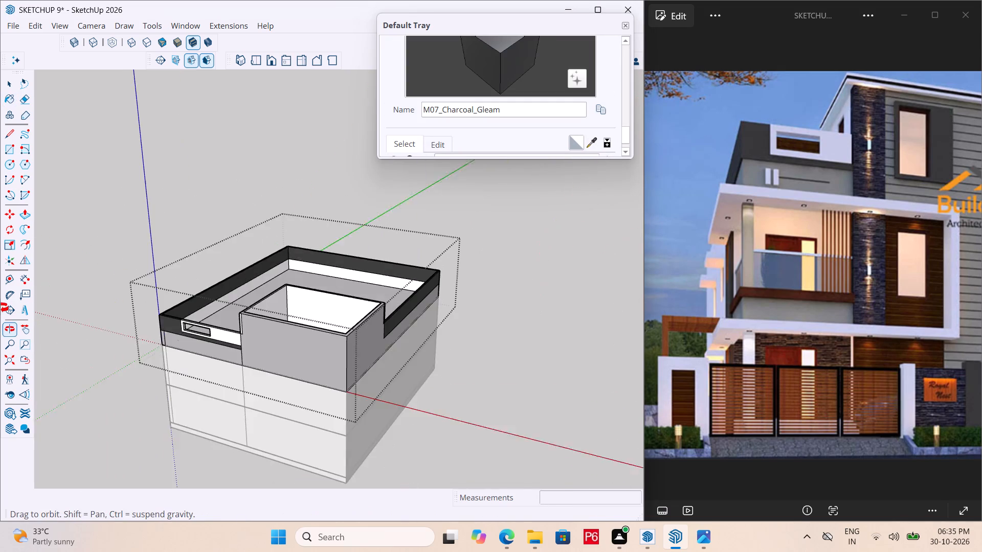
pyautogui.moveTo(0, 308); pyautogui.dragTo(0, 309, button='middle')
pyautogui.scroll(5, 215, 263)
pyautogui.scroll(-6, 330, 264)
pyautogui.moveTo(226, 349); pyautogui.dragTo(857, 363, button='middle')
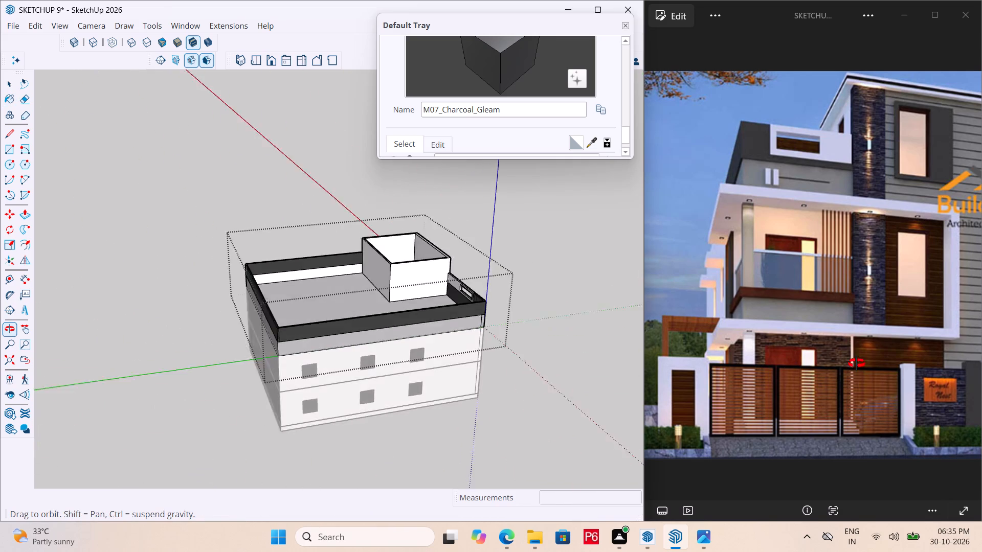
pyautogui.moveTo(857, 363); pyautogui.dragTo(447, 380, button='middle')
pyautogui.hotkey('ctrl', 's')
pyautogui.hotkey('ctrl', 's')
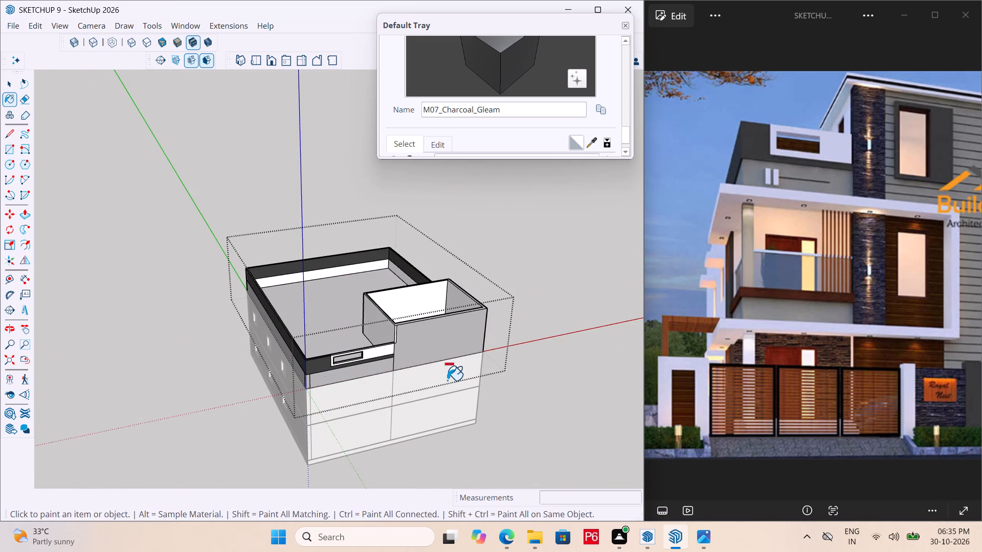
pyautogui.hotkey('ctrl', 's')
pyautogui.hotkey('ctrl', 's')
pyautogui.hotkey('ctrl', 's')
# Paint the narrow white strip on the enclosure's front corner with M03_Pewter_Shine sampled from its front wall, and save the model.
pyautogui.moveTo(389, 377); pyautogui.dragTo(429, 329, button='middle')
pyautogui.scroll(11, 428, 312)
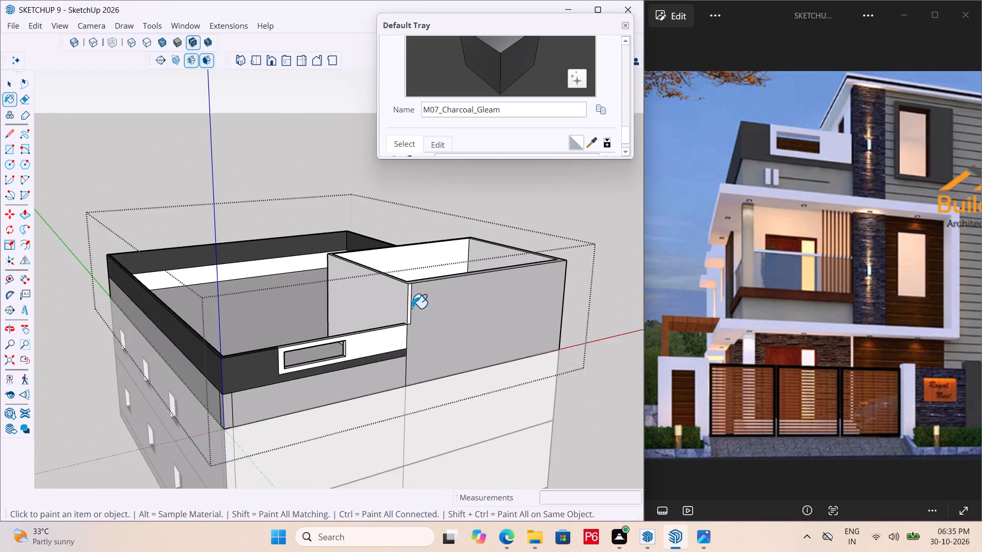
pyautogui.scroll(4, 412, 308)
pyautogui.moveTo(410, 303); pyautogui.dragTo(380, 297, button='middle')
pyautogui.click(596, 142)
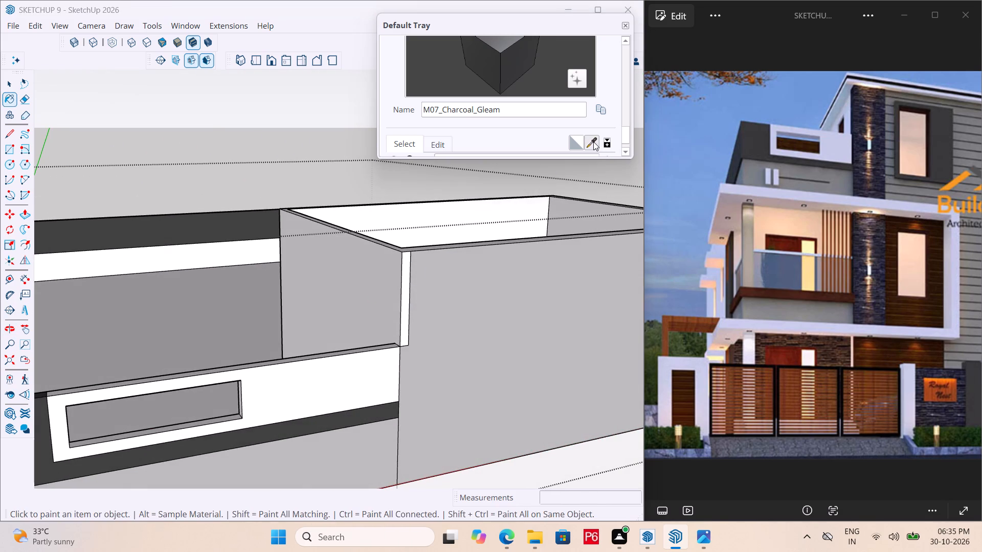
pyautogui.click(535, 274)
pyautogui.click(406, 265)
pyautogui.scroll(-4, 319, 304)
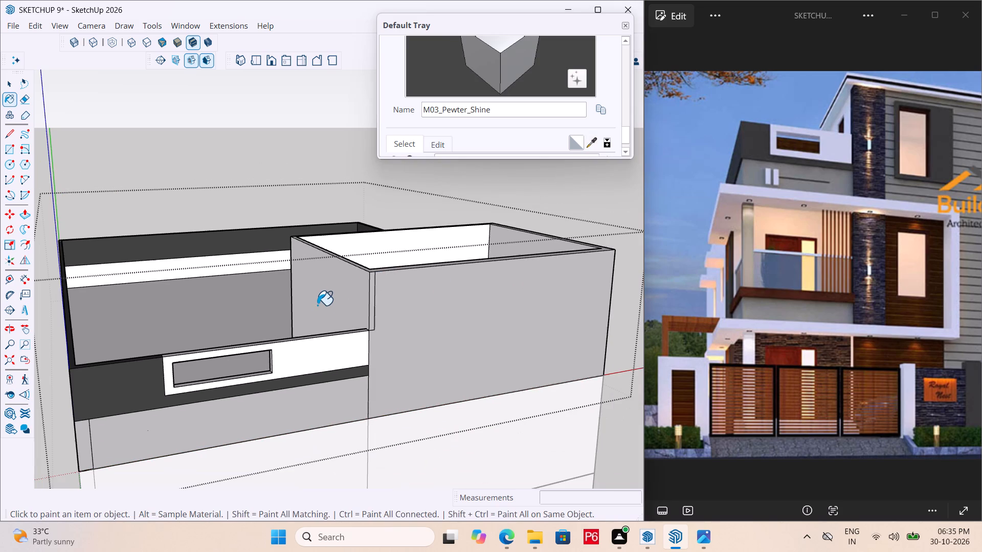
pyautogui.hotkey('ctrl', 's')
pyautogui.hotkey('ctrl', 's')
# Erase the leftover strip edges on the enclosure's front wall beside the slotted parapet.
pyautogui.scroll(10, 377, 332)
pyautogui.press('e')
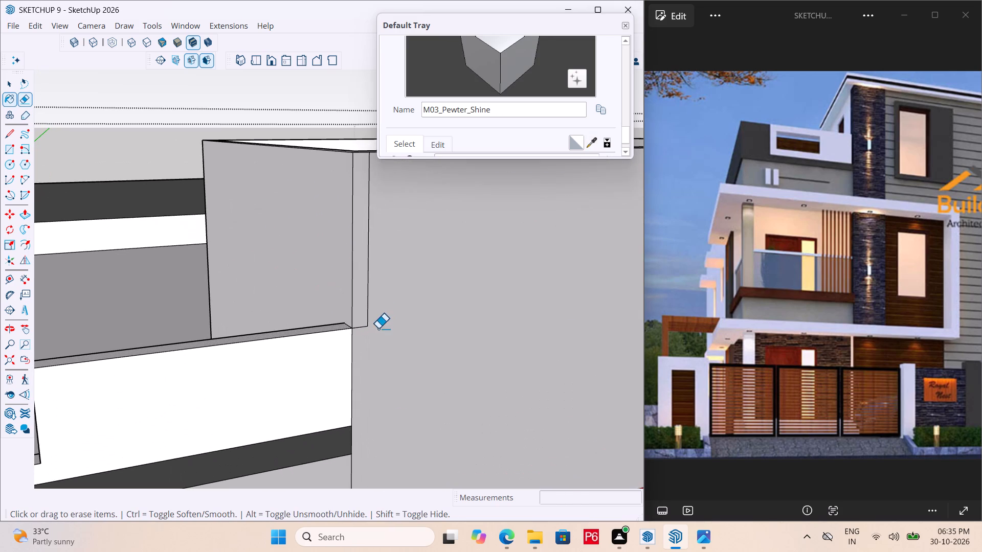
pyautogui.click(368, 324)
pyautogui.doubleClick(365, 325)
pyautogui.scroll(-11, 358, 310)
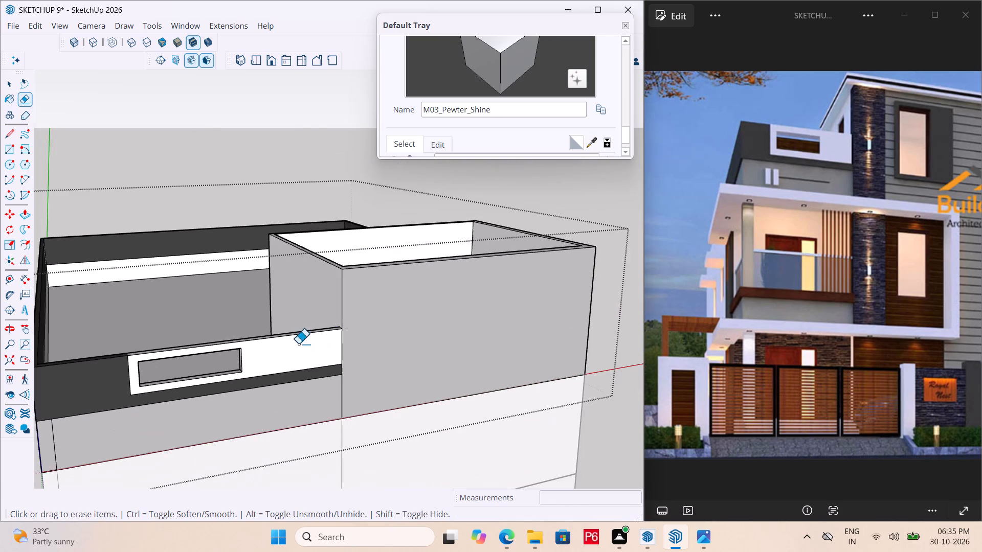
# Paint the outer face of the enclosure's wall that meets the slotted front parapet with M03_Pewter_Shine.
pyautogui.moveTo(285, 348); pyautogui.dragTo(554, 420, button='middle')
pyautogui.moveTo(316, 313); pyautogui.dragTo(473, 332, button='middle')
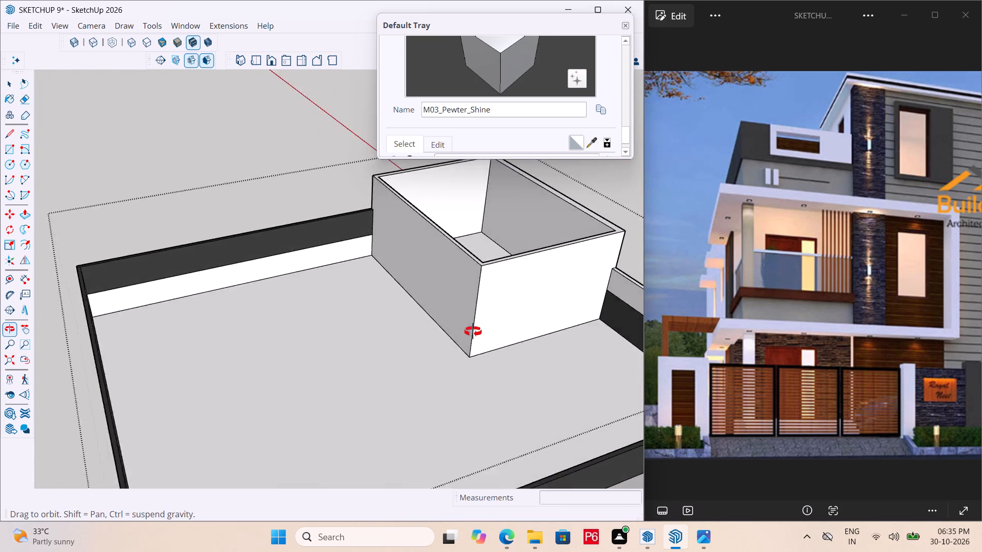
pyautogui.moveTo(473, 332); pyautogui.dragTo(460, 366, button='middle')
pyautogui.press('space')
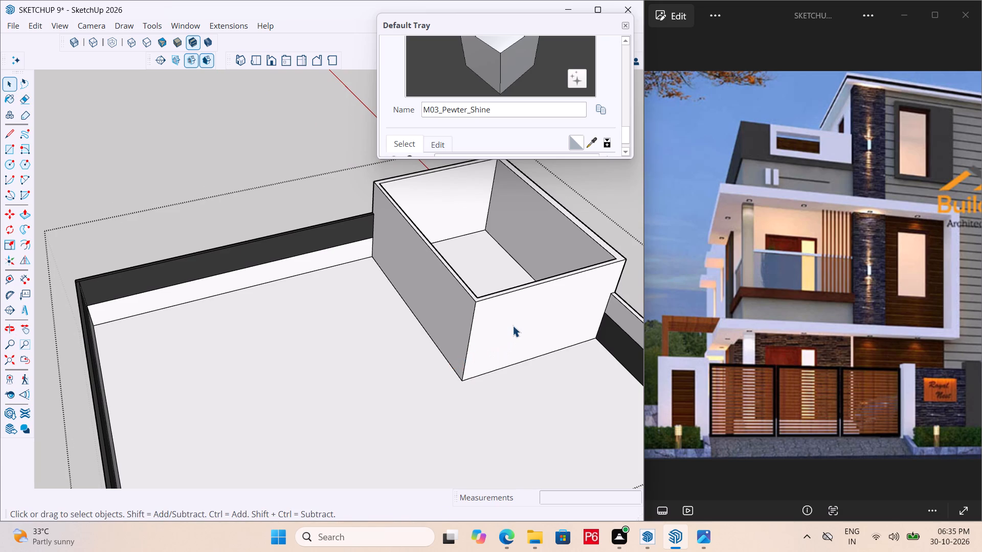
pyautogui.write('PB')
pyautogui.click(516, 319)
pyautogui.scroll(-2, 305, 308)
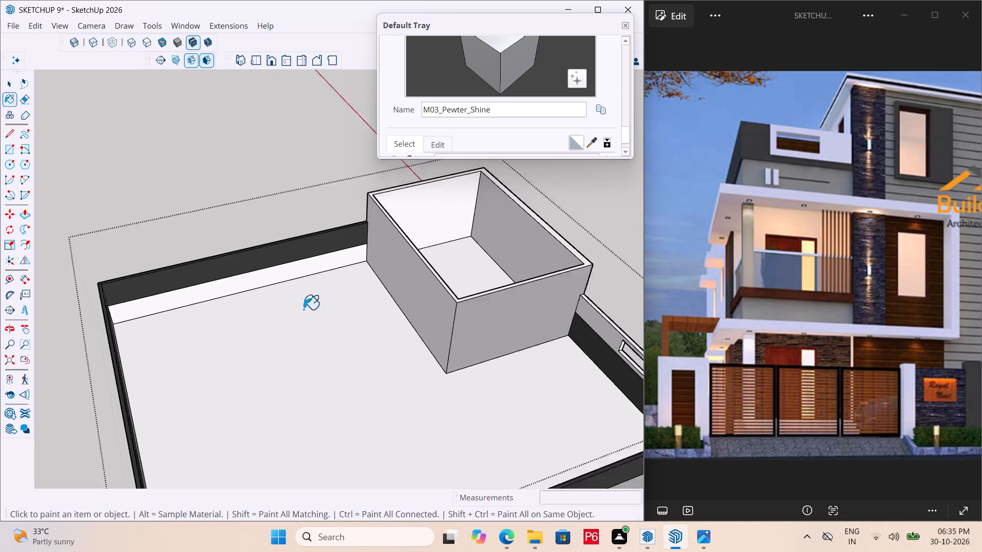
# Paint the inner wall faces of the rooftop enclosure with M03_Pewter_Shine and save the model.
pyautogui.scroll(-3, 303, 309)
pyautogui.moveTo(482, 293); pyautogui.dragTo(481, 305, button='middle')
pyautogui.scroll(4, 480, 310)
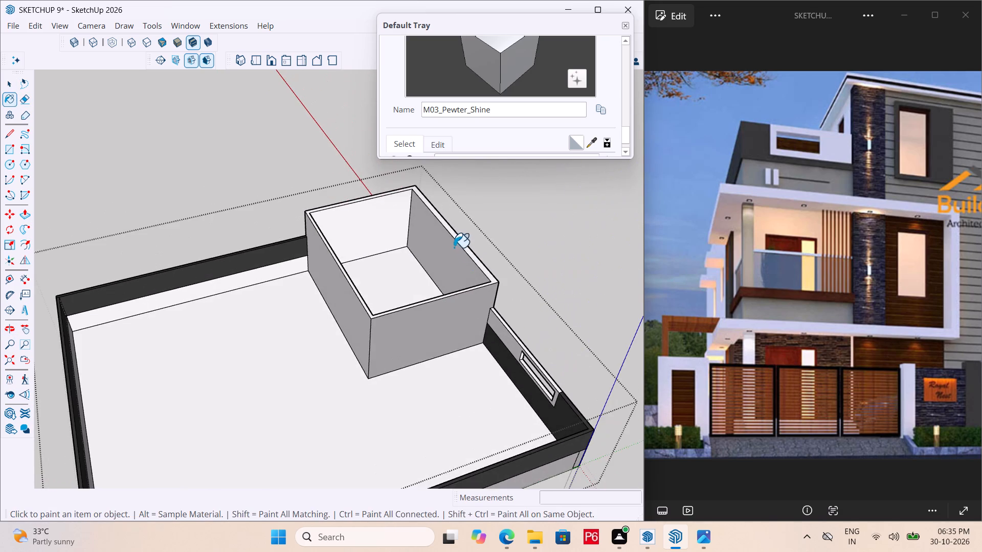
pyautogui.scroll(3, 438, 247)
pyautogui.moveTo(438, 247); pyautogui.dragTo(417, 230)
pyautogui.click(371, 207)
pyautogui.moveTo(447, 278); pyautogui.dragTo(0, 285, button='middle')
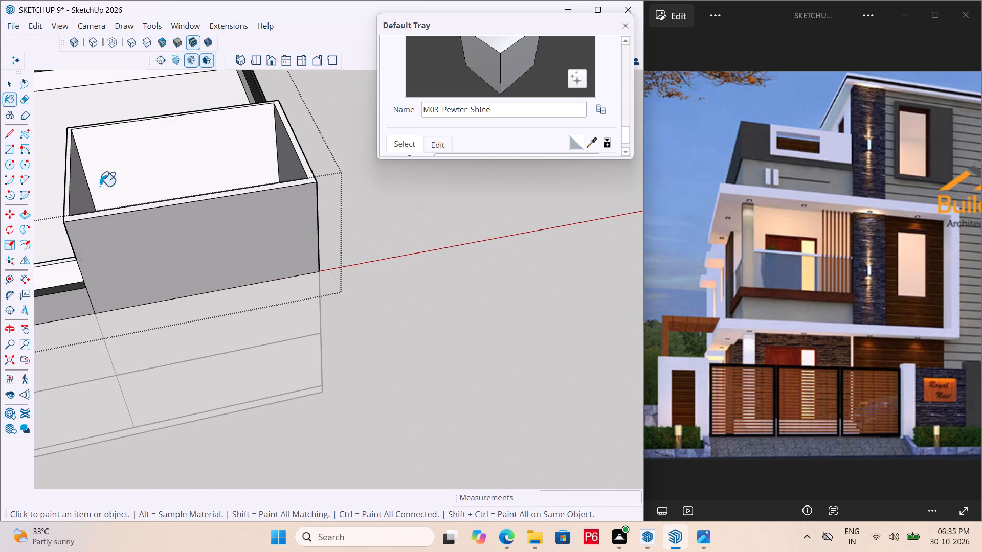
pyautogui.click(180, 157)
pyautogui.moveTo(316, 216); pyautogui.dragTo(0, 305, button='middle')
pyautogui.scroll(-1, 316, 218)
pyautogui.scroll(-4, 381, 433)
pyautogui.scroll(5, 262, 203)
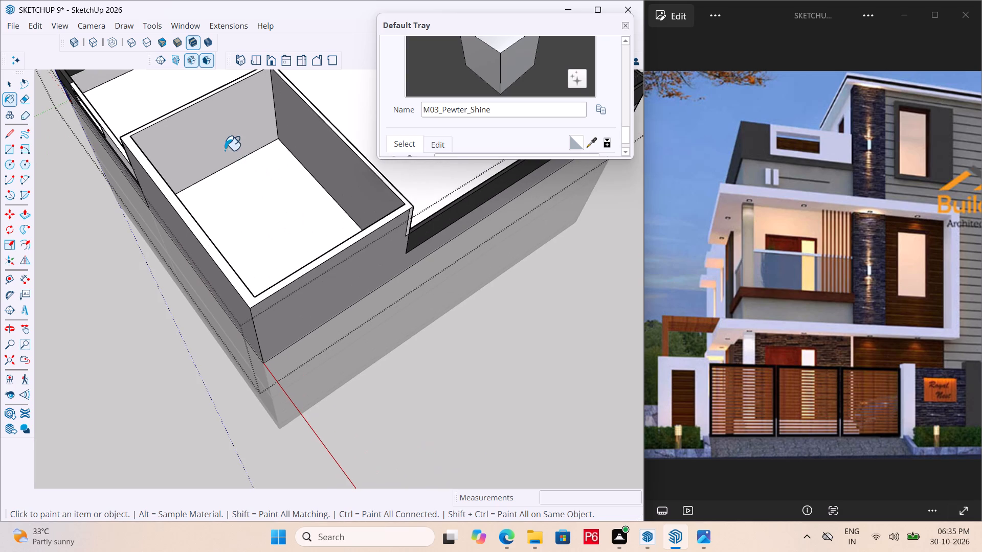
pyautogui.click(222, 146)
pyautogui.hotkey('ctrl', 's')
pyautogui.hotkey('ctrl', 's')
pyautogui.hotkey('ctrl', 's')
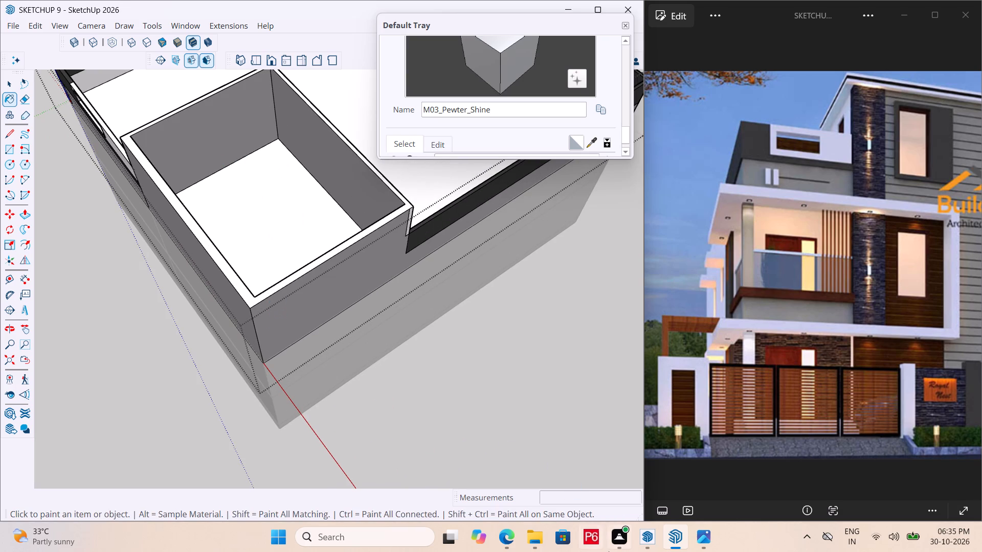
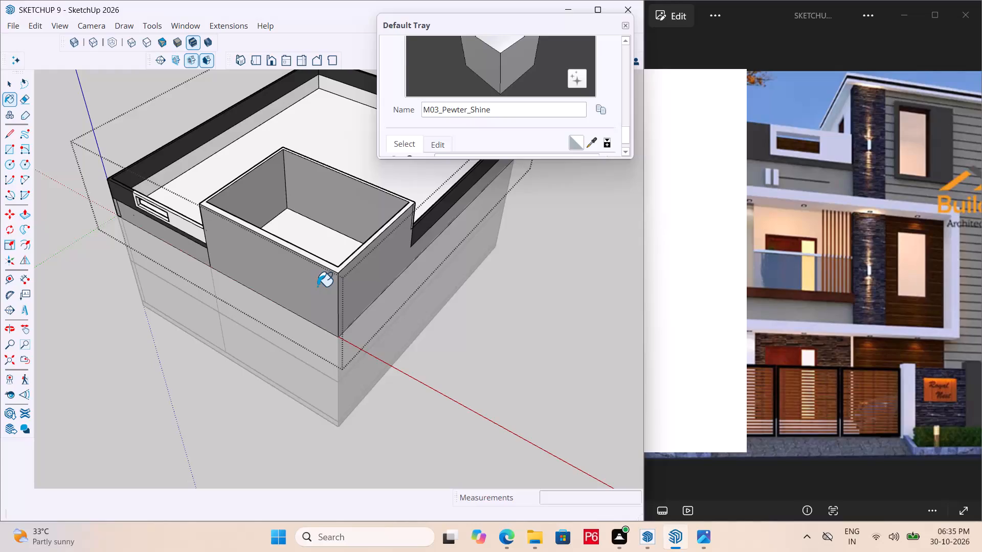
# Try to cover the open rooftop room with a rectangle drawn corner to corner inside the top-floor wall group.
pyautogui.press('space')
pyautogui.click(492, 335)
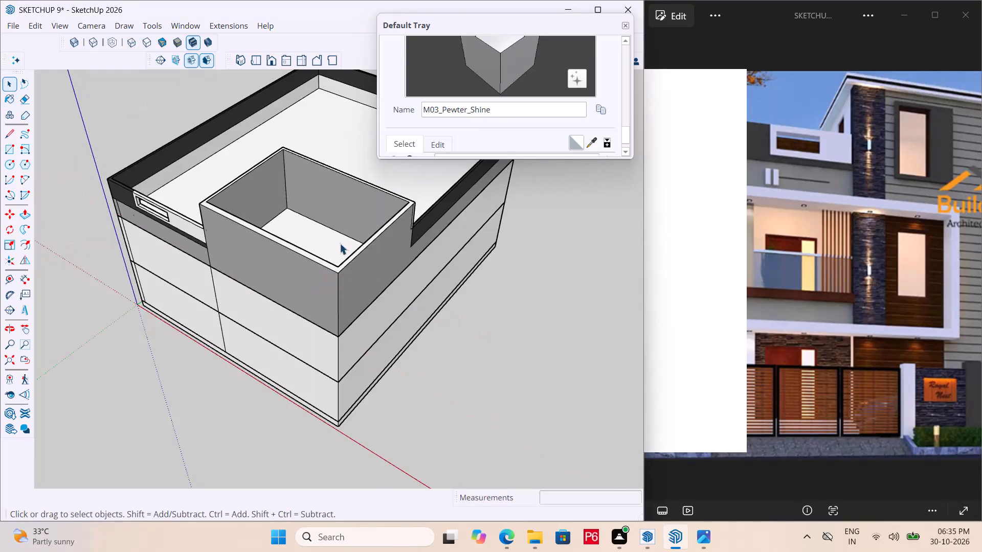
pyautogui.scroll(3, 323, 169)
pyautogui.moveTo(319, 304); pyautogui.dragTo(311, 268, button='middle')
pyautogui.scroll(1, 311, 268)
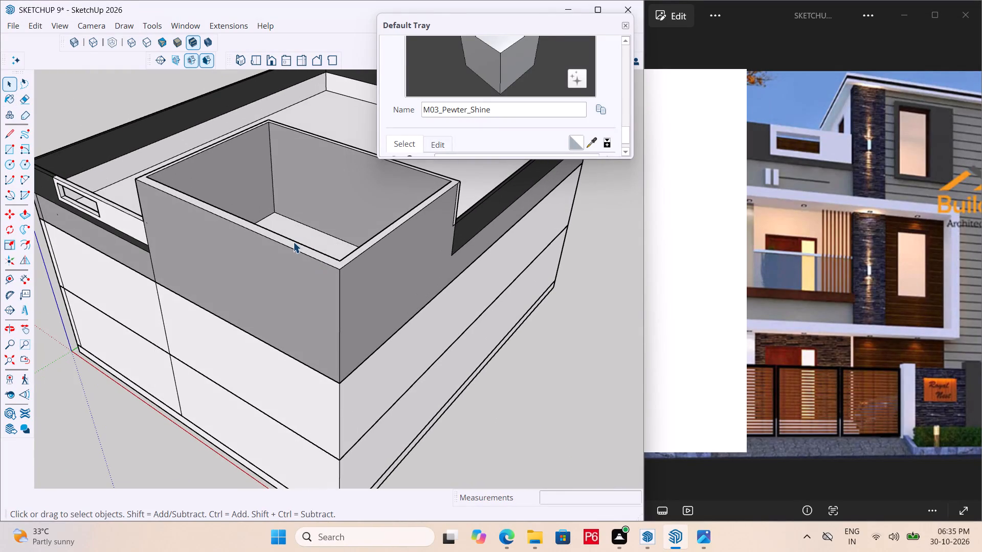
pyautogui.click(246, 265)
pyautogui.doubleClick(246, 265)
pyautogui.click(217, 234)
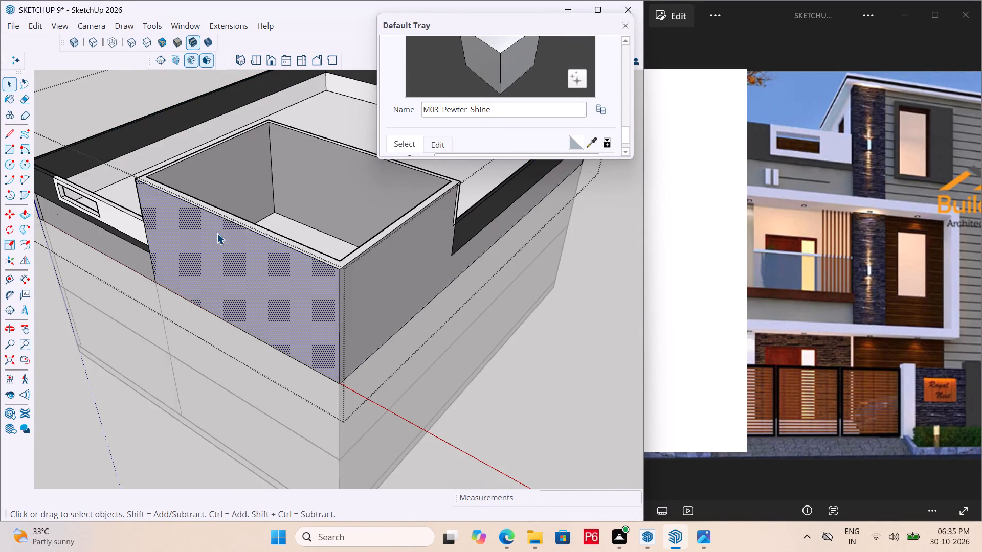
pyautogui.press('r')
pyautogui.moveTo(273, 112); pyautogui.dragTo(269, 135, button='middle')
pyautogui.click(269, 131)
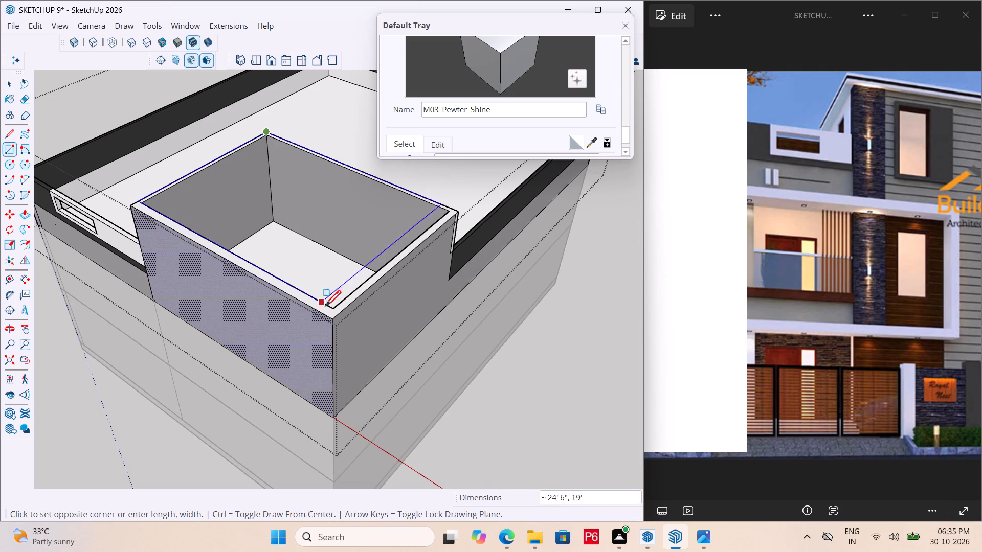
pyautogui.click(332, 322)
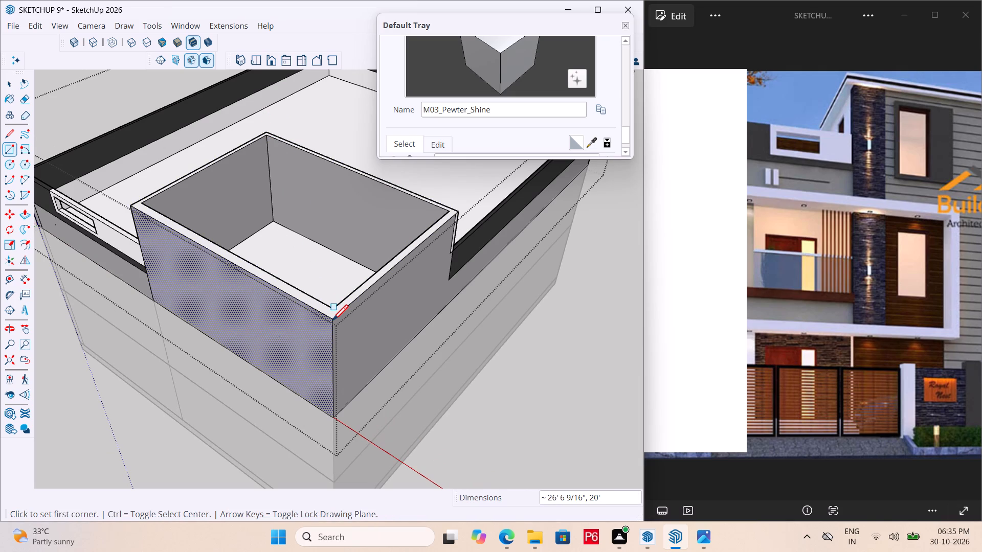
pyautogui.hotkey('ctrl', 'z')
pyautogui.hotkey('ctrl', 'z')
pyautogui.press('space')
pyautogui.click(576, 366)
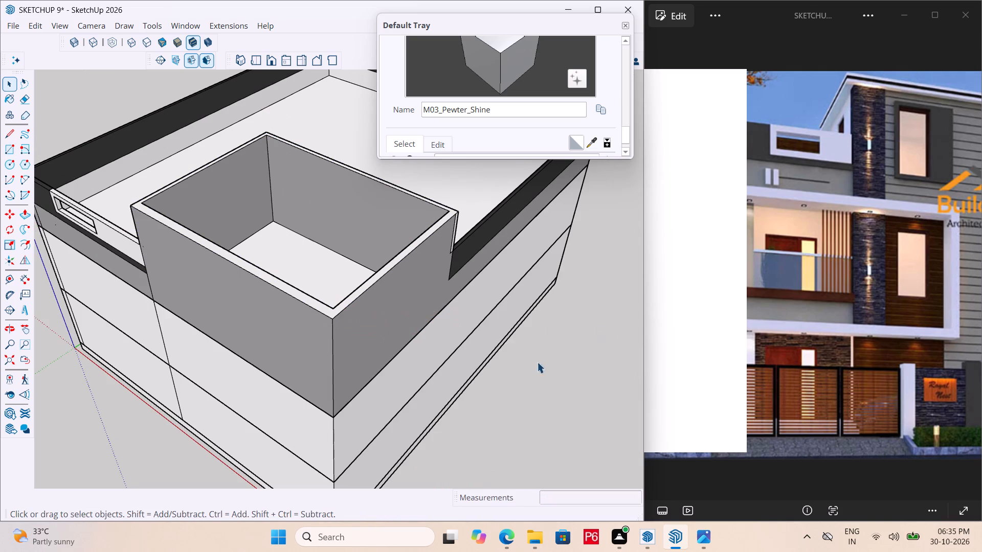
# Inside the wall group, erase the thin white strip and its edges at the rooftop room's corner above the dark parapet.
pyautogui.scroll(-1, 447, 259)
pyautogui.moveTo(447, 259); pyautogui.dragTo(310, 218, button='middle')
pyautogui.scroll(4, 325, 211)
pyautogui.moveTo(345, 212); pyautogui.dragTo(300, 220, button='middle')
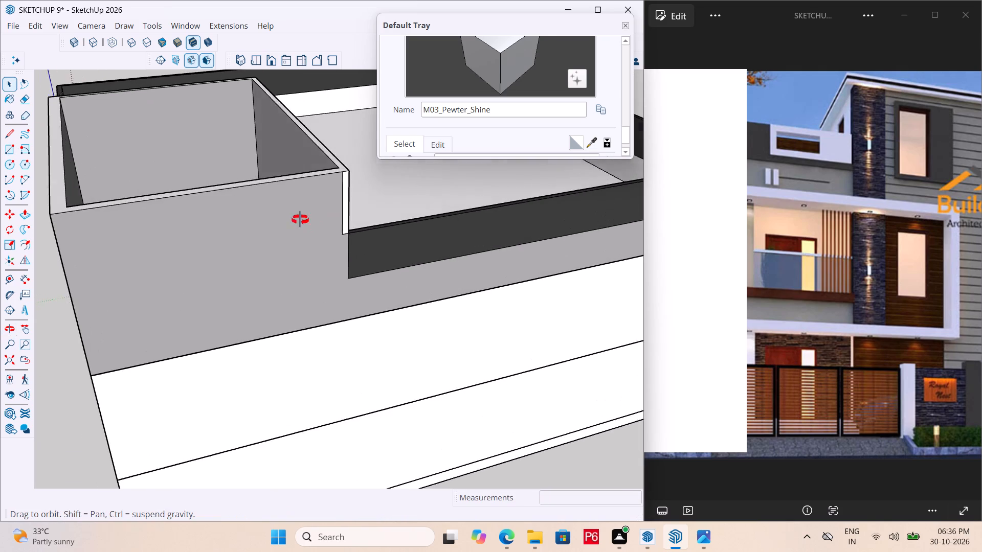
pyautogui.moveTo(300, 220); pyautogui.dragTo(141, 236, button='middle')
pyautogui.scroll(4, 162, 224)
pyautogui.doubleClick(221, 195)
pyautogui.click(220, 189)
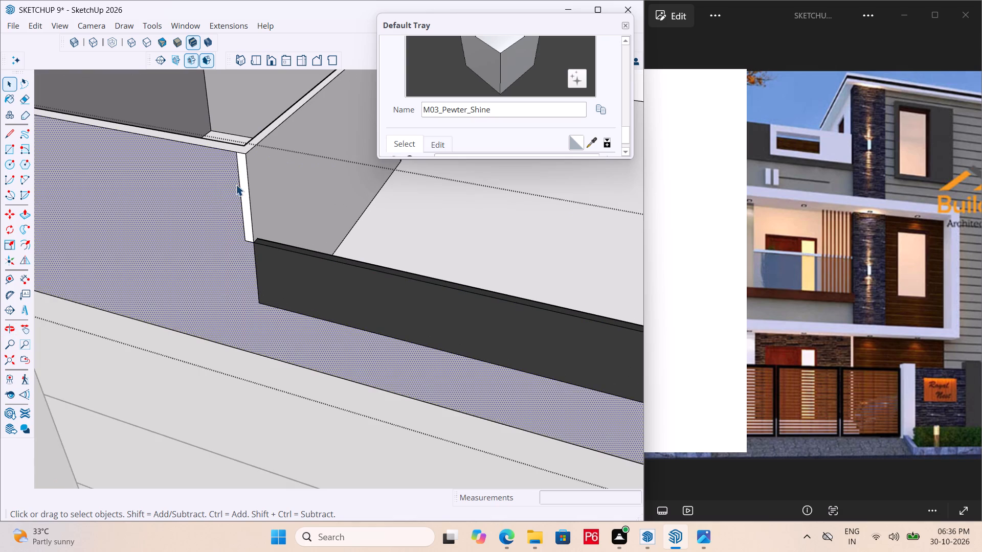
pyautogui.press('e')
pyautogui.moveTo(238, 183); pyautogui.dragTo(247, 183)
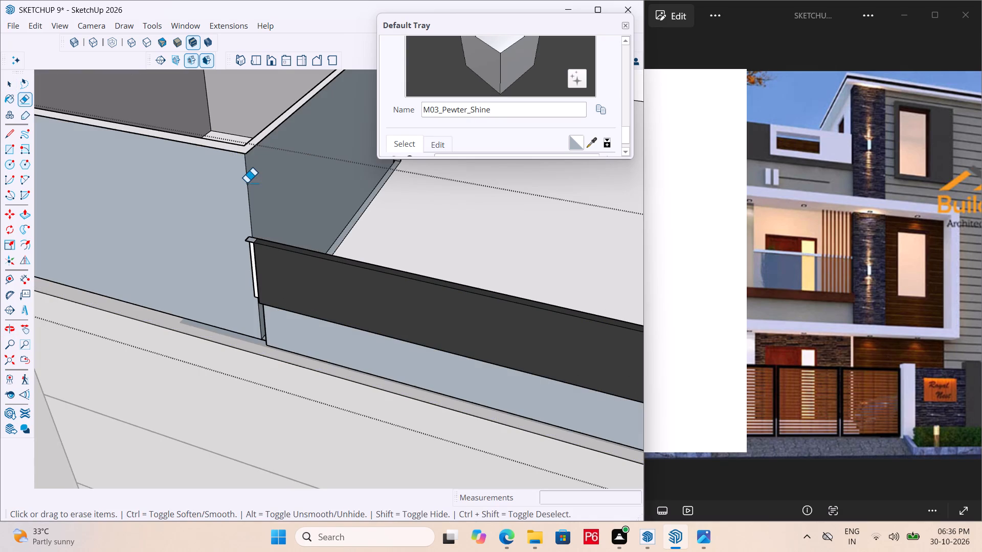
pyautogui.hotkey('ctrl', 'z')
pyautogui.scroll(5, 236, 201)
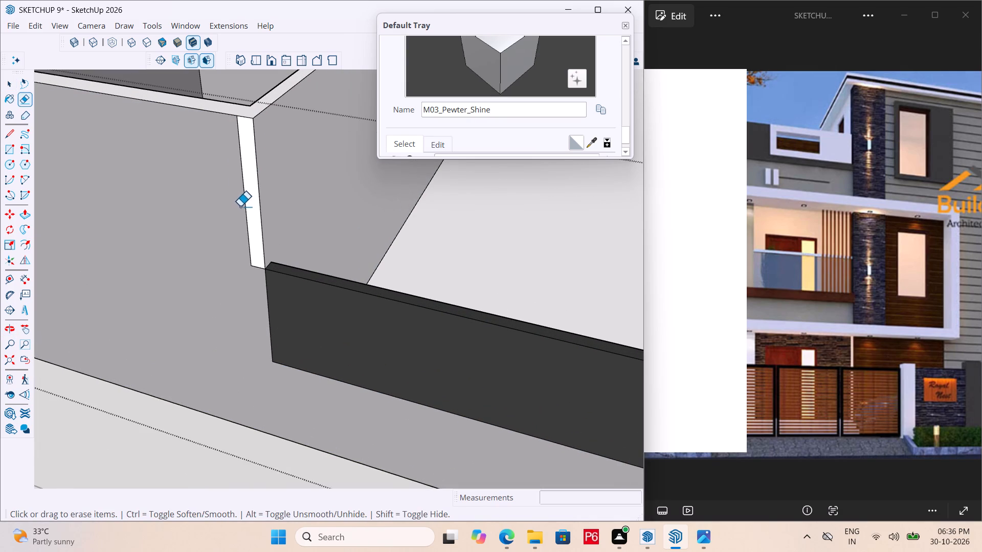
pyautogui.press('space')
pyautogui.tripleClick(243, 203)
pyautogui.doubleClick(252, 192)
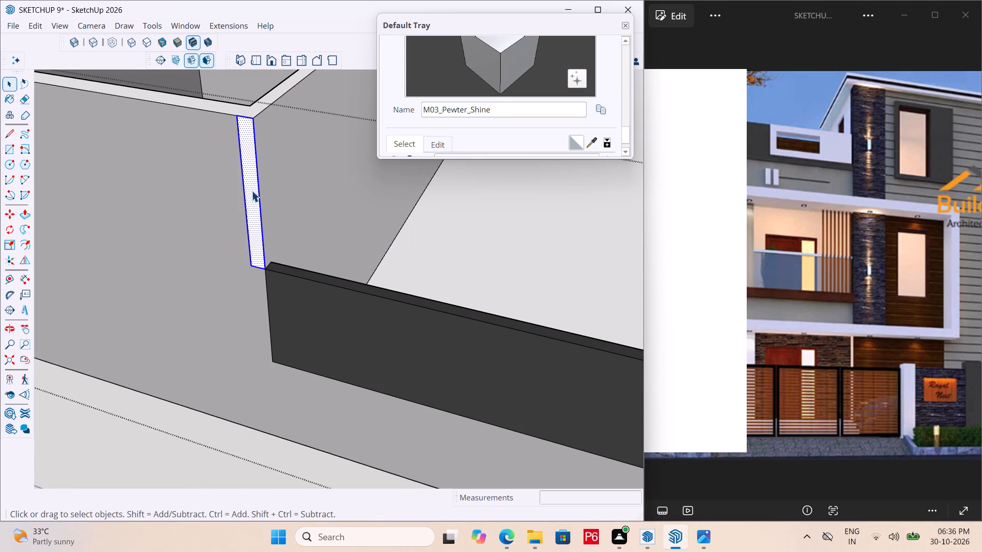
pyautogui.press('e')
pyautogui.click(241, 194)
pyautogui.click(247, 190)
pyautogui.doubleClick(257, 268)
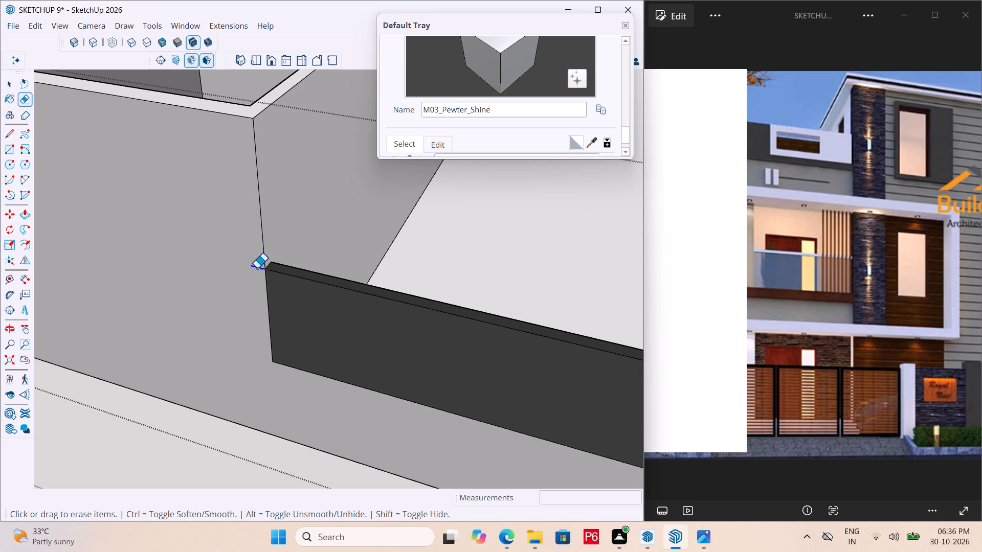
pyautogui.scroll(-5, 245, 211)
pyautogui.scroll(6, 242, 240)
pyautogui.click(253, 252)
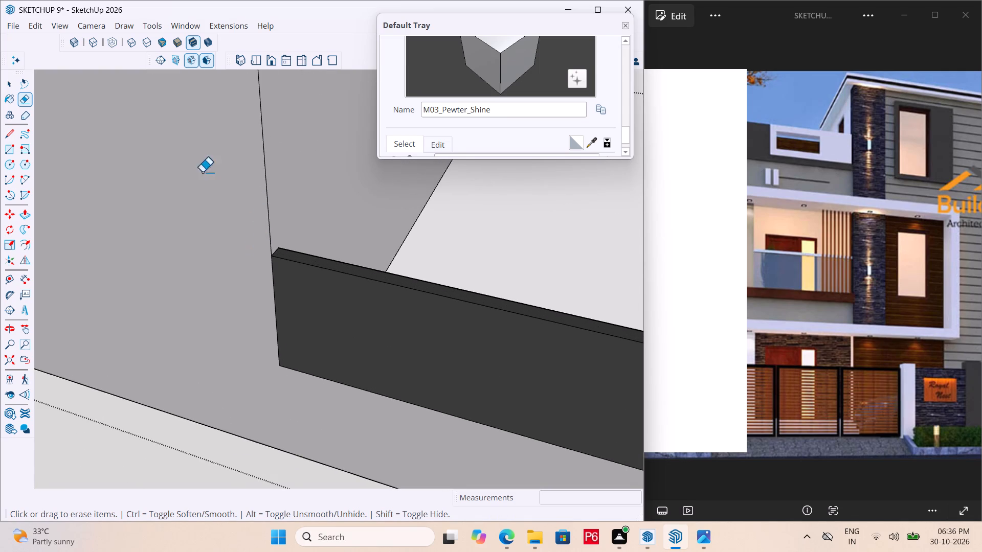
# Save the model.
pyautogui.scroll(-6, 190, 180)
pyautogui.hotkey('ctrl', 's')
pyautogui.hotkey('ctrl', 's')
pyautogui.hotkey('ctrl', 's')
pyautogui.hotkey('ctrl', 's')
pyautogui.hotkey('ctrl', 's')
pyautogui.keyDown('ctrl'); pyautogui.scroll(-6, 223, 206); pyautogui.keyUp('ctrl')
pyautogui.hotkey('ctrl', 's')
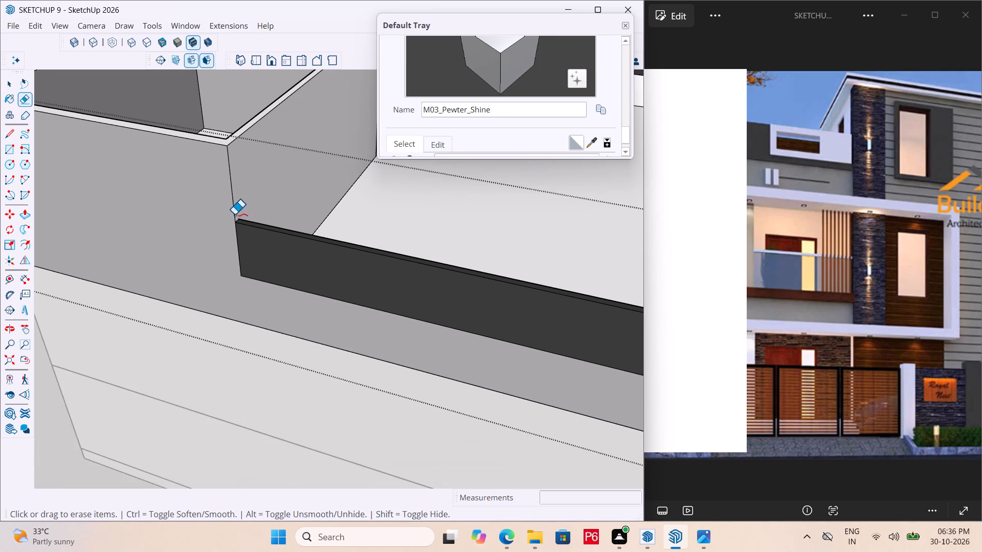
pyautogui.hotkey('ctrl', 's')
pyautogui.keyDown('ctrl'); pyautogui.scroll(-7, 248, 229); pyautogui.keyUp('ctrl')
pyautogui.hotkey('ctrl', 's')
pyautogui.hotkey('ctrl', 's')
pyautogui.scroll(-7, 265, 224)
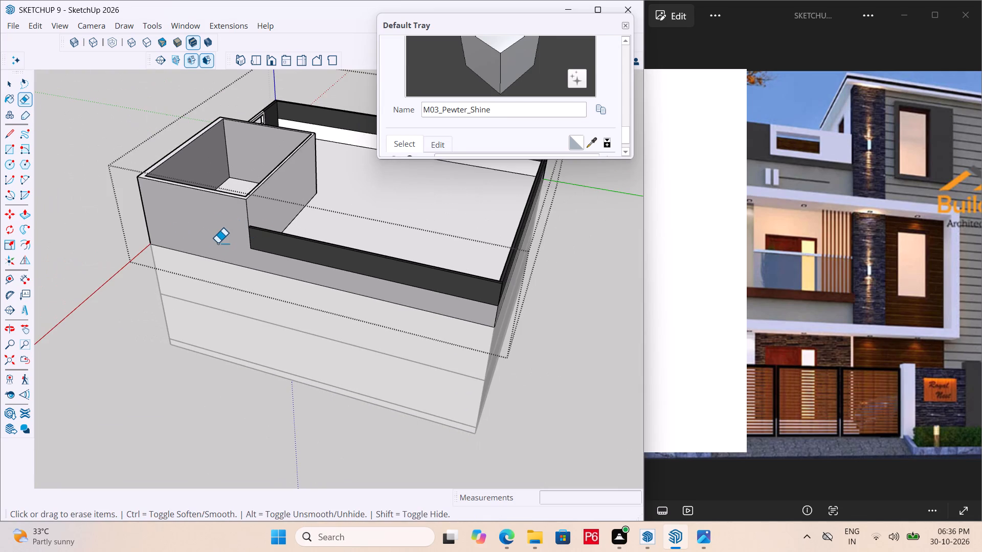
pyautogui.moveTo(72, 201); pyautogui.dragTo(428, 221, button='middle')
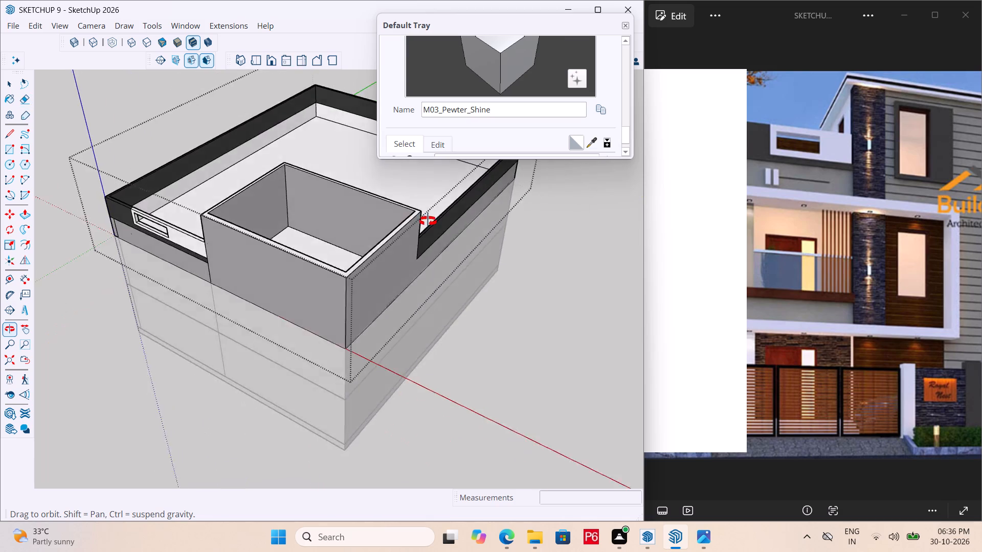
pyautogui.moveTo(428, 221); pyautogui.dragTo(367, 173, button='middle')
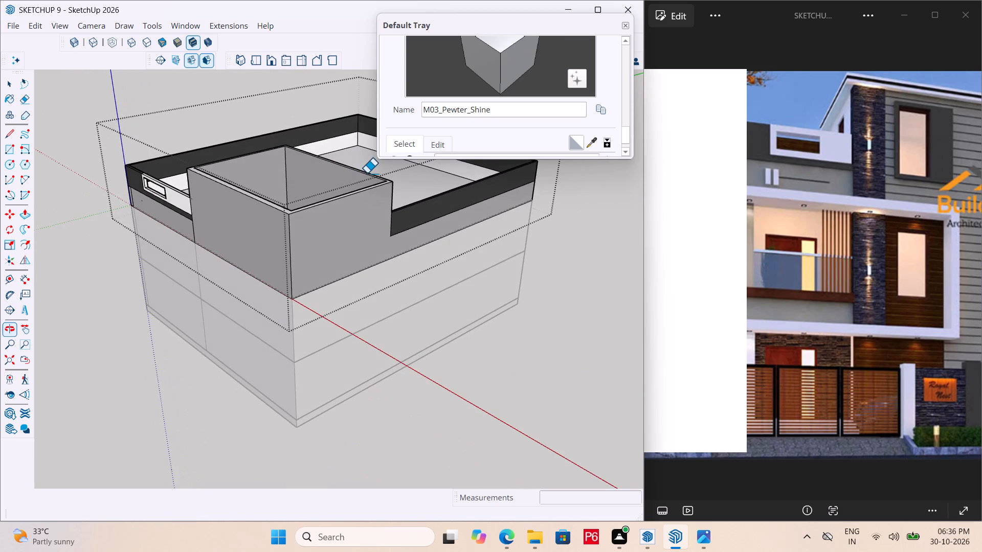
pyautogui.hotkey('ctrl', 's')
pyautogui.hotkey('ctrl', 's')
pyautogui.hotkey('ctrl', 's')
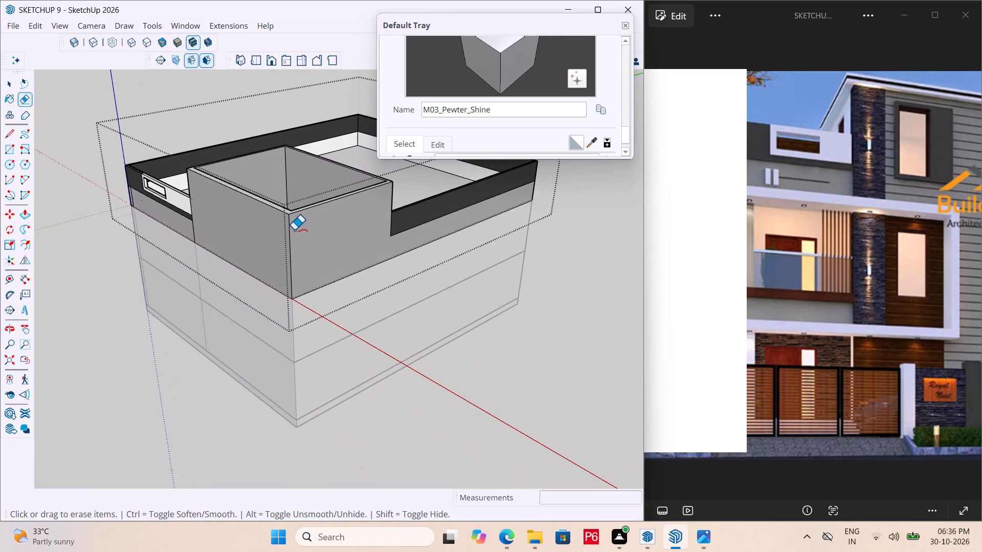
pyautogui.hotkey('ctrl', 's')
pyautogui.hotkey('ctrl', 's')
# Outside the wall group, draw a rectangle of 20' by about 26' 6 9/16" across the rooftop room's opposite outer corners.
pyautogui.moveTo(265, 200); pyautogui.dragTo(302, 250, button='middle')
pyautogui.press('space')
pyautogui.click(535, 331)
pyautogui.doubleClick(501, 360)
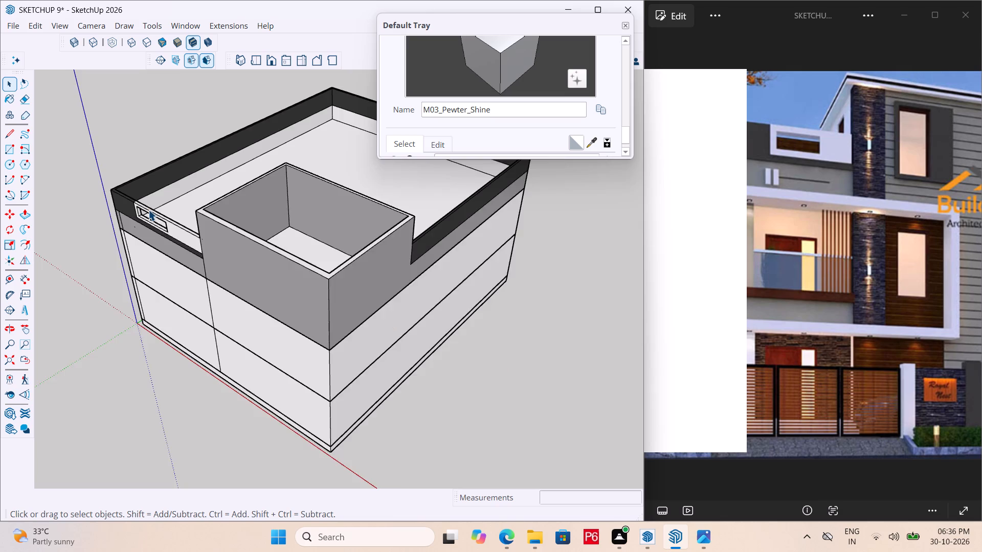
pyautogui.scroll(5, 148, 209)
pyautogui.scroll(-2, 80, 331)
pyautogui.press('r')
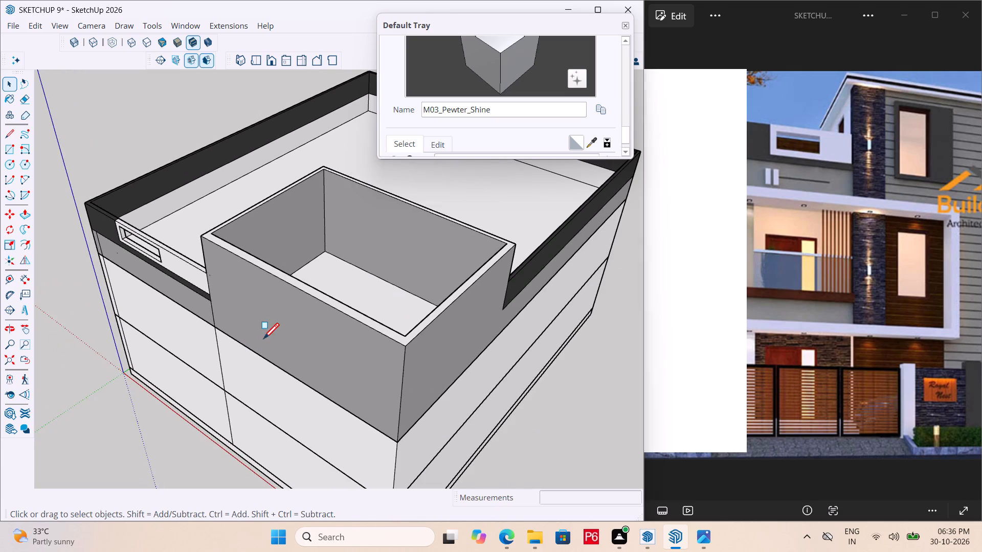
pyautogui.click(406, 343)
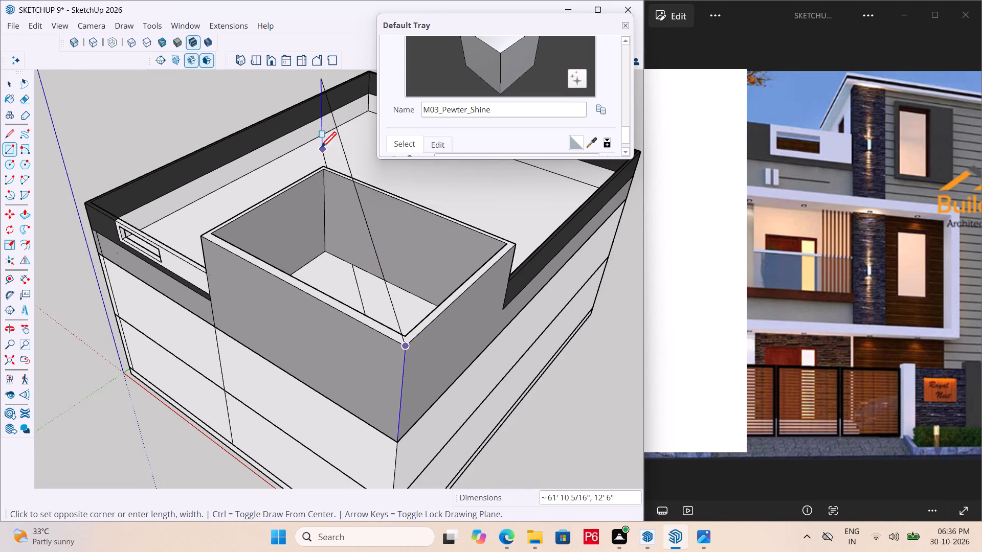
pyautogui.scroll(9, 322, 158)
pyautogui.click(324, 170)
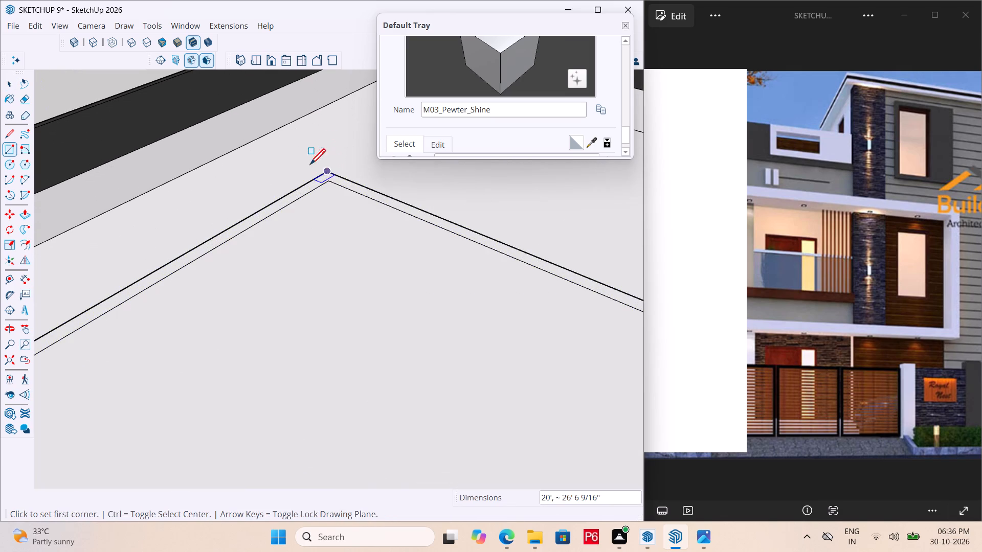
# Make a group from the new rectangle face and its edges.
pyautogui.scroll(-6, 242, 141)
pyautogui.press('space')
pyautogui.doubleClick(317, 238)
pyautogui.rightClick(317, 238)
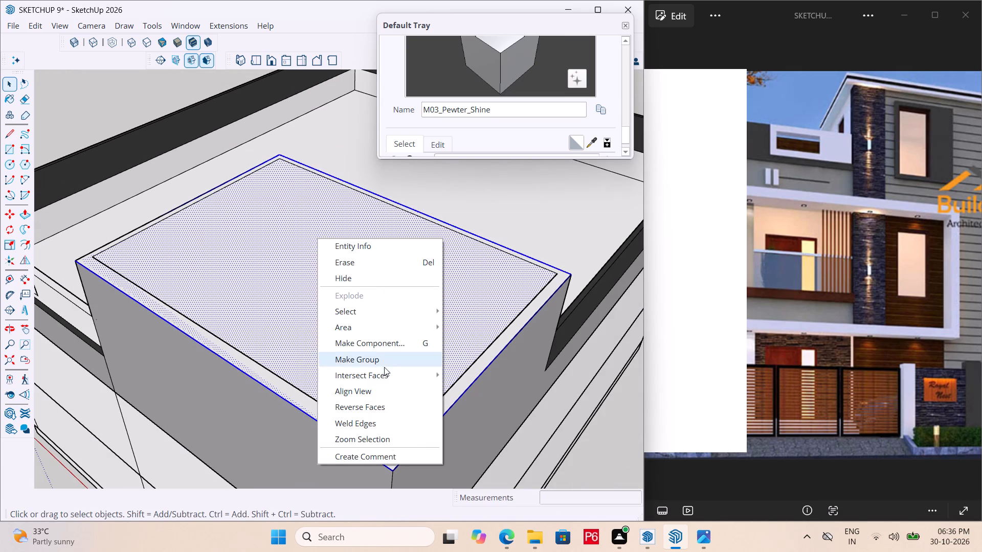
pyautogui.click(384, 361)
# Open the rectangle's group and push/pull its face up 9" to form a roof slab.
pyautogui.tripleClick(347, 310)
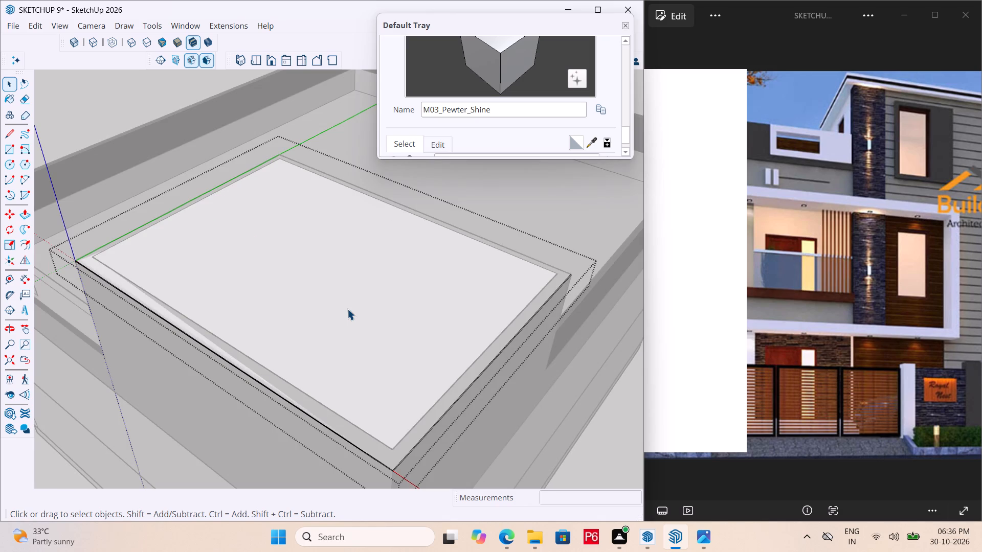
pyautogui.press('p')
pyautogui.click(347, 309)
pyautogui.moveTo(334, 229); pyautogui.dragTo(301, 172, button='middle')
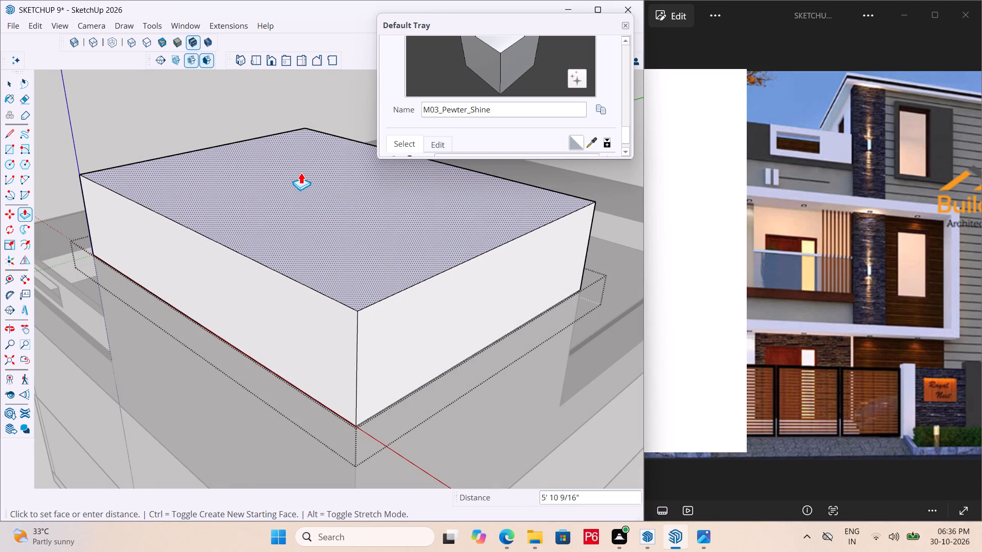
pyautogui.write('9"')
pyautogui.press('Return')
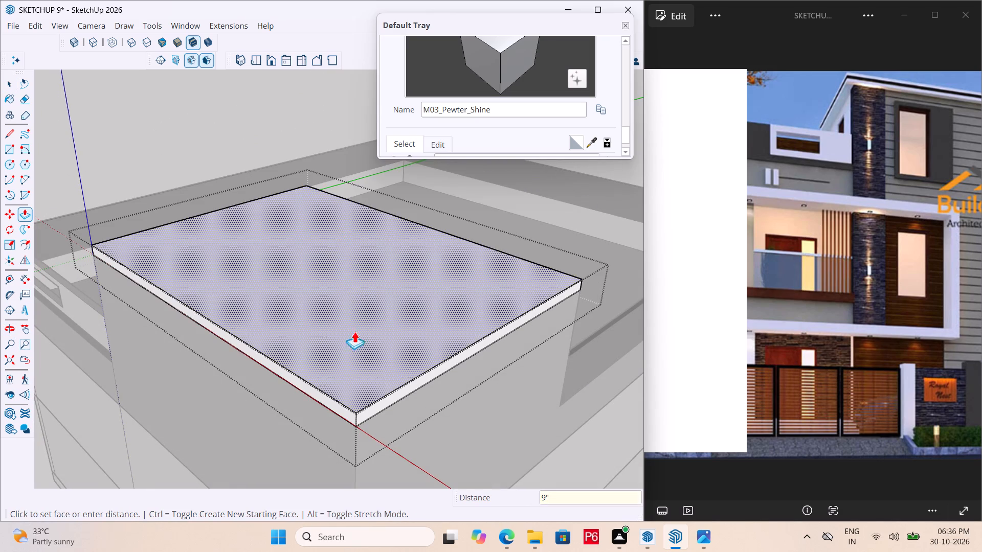
# Raise the roof slab's top face by another 3".
pyautogui.scroll(-2, 231, 307)
pyautogui.click(310, 342)
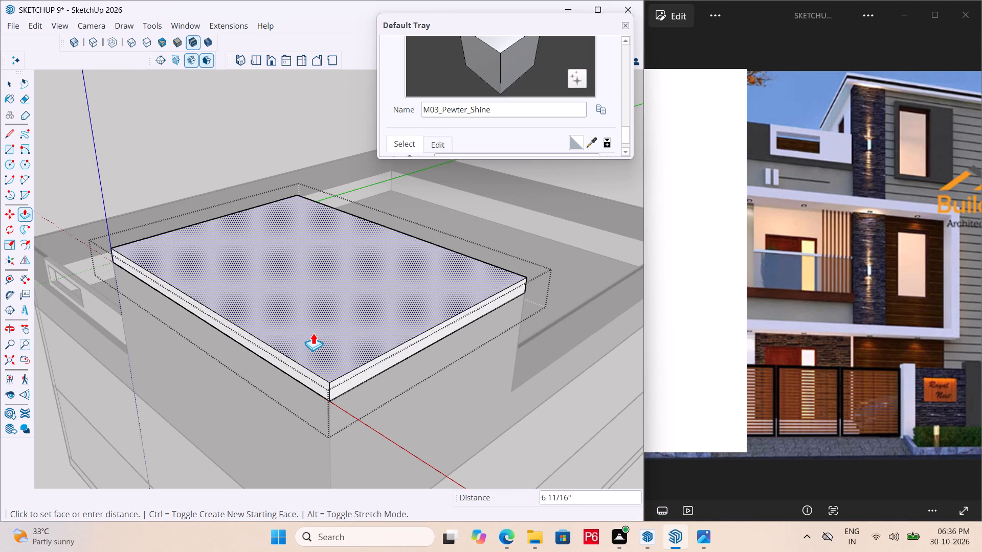
pyautogui.write('3"')
pyautogui.press('Return')
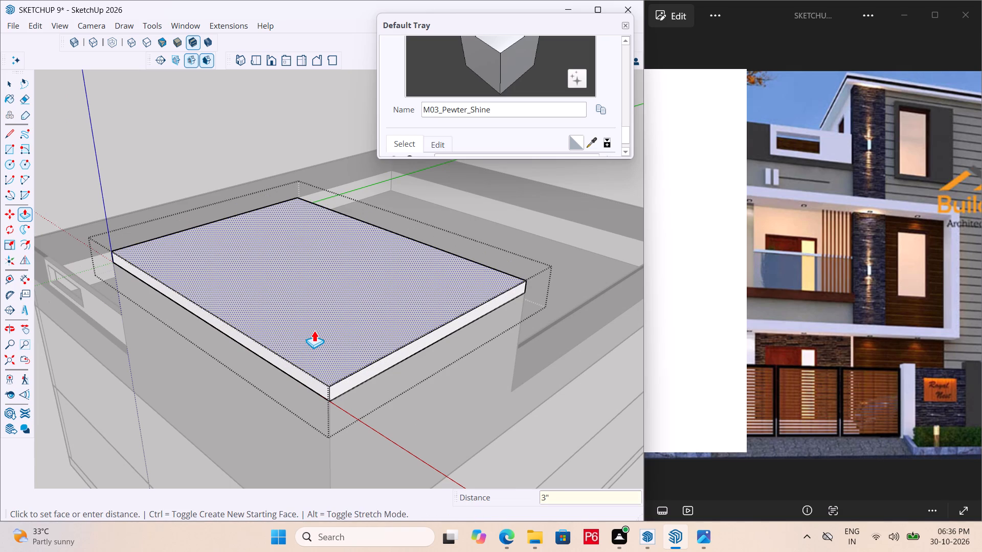
# Save the model with the roof slab.
pyautogui.hotkey('ctrl', 's')
pyautogui.hotkey('ctrl', 's')
pyautogui.hotkey('ctrl', 's')
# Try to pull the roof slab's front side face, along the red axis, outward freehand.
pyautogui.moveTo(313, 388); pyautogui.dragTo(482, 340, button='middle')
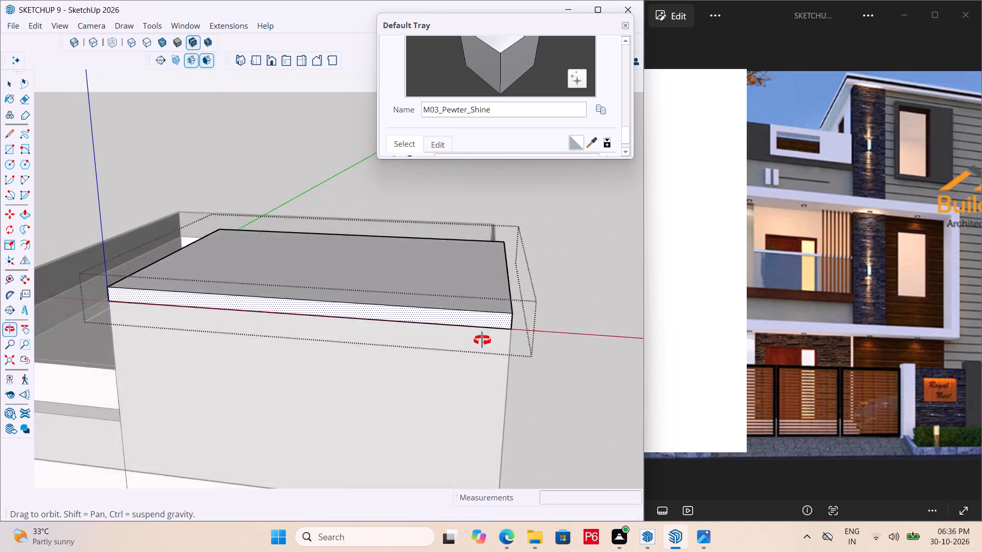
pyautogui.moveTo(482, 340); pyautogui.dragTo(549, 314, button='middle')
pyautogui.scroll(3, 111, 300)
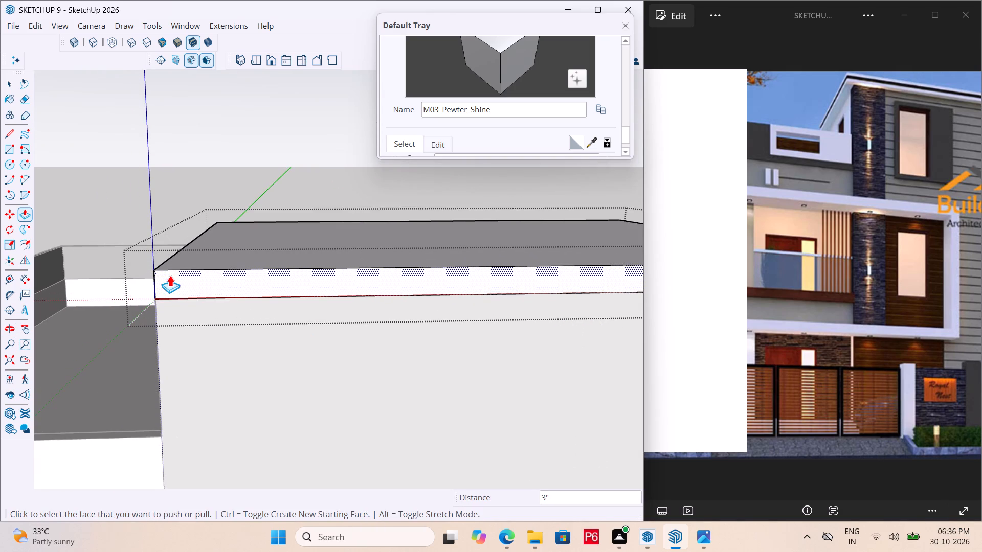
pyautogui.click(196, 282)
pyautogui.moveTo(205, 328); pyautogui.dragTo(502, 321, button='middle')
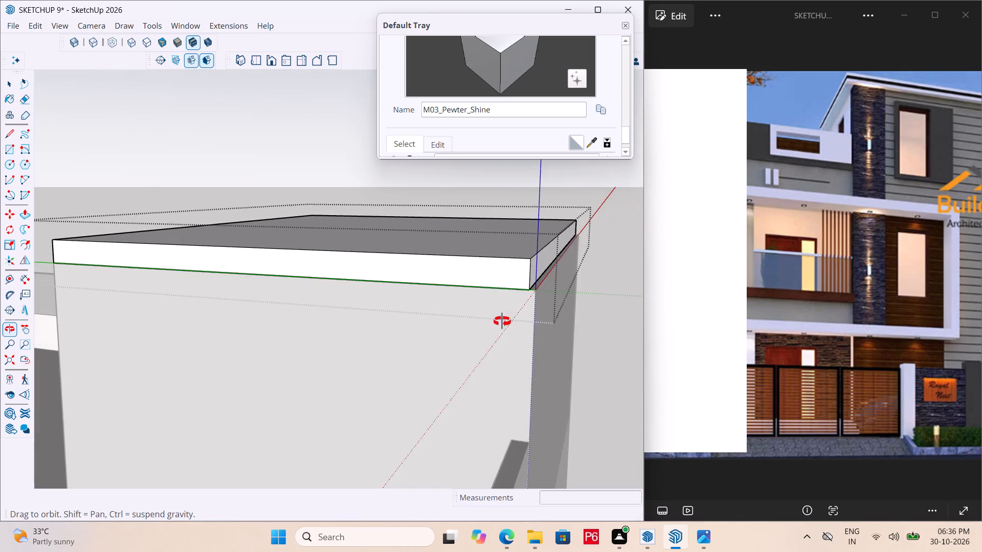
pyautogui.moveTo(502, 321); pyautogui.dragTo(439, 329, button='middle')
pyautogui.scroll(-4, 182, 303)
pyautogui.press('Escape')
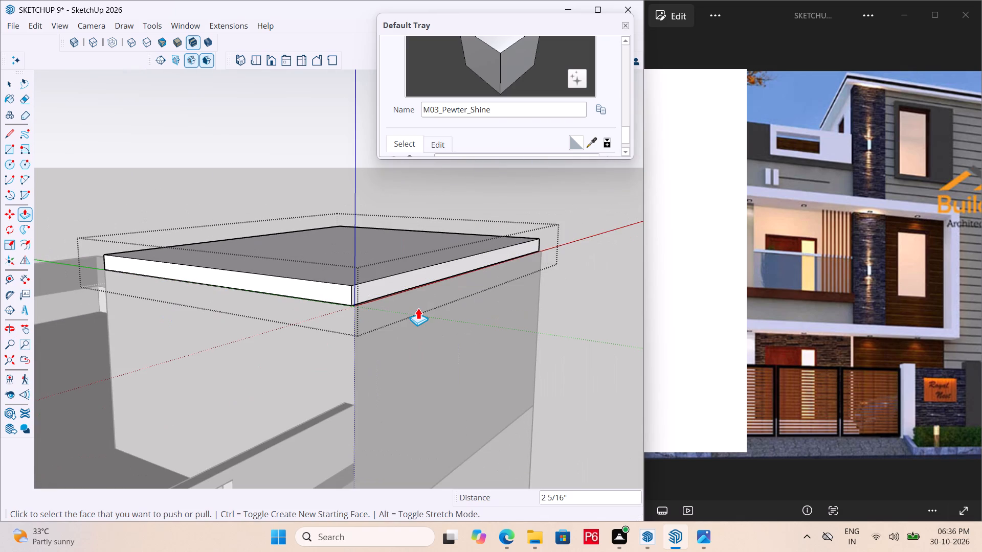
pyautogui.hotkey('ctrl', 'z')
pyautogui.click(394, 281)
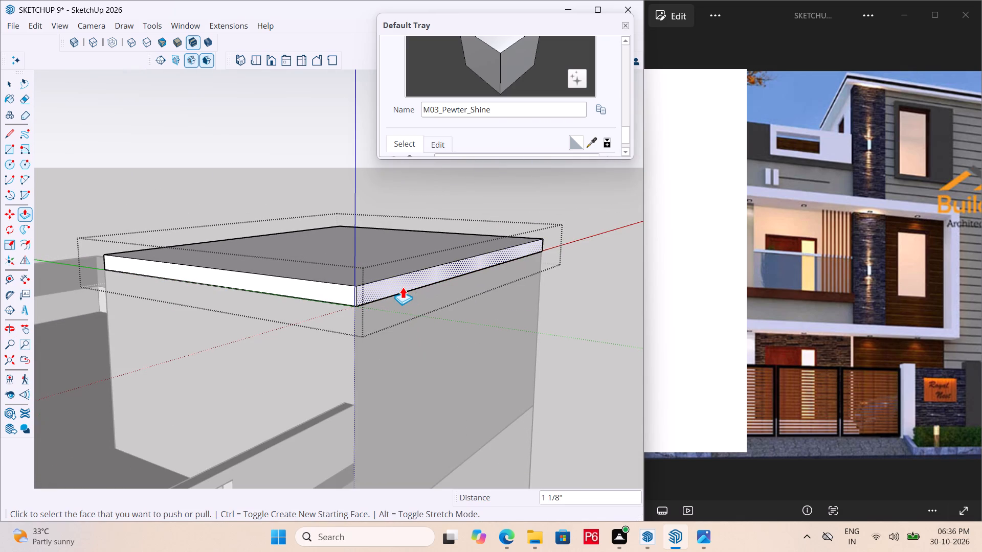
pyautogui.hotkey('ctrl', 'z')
# Pull the roof slab's front side face, along the red axis, outward by 2".
pyautogui.click(384, 291)
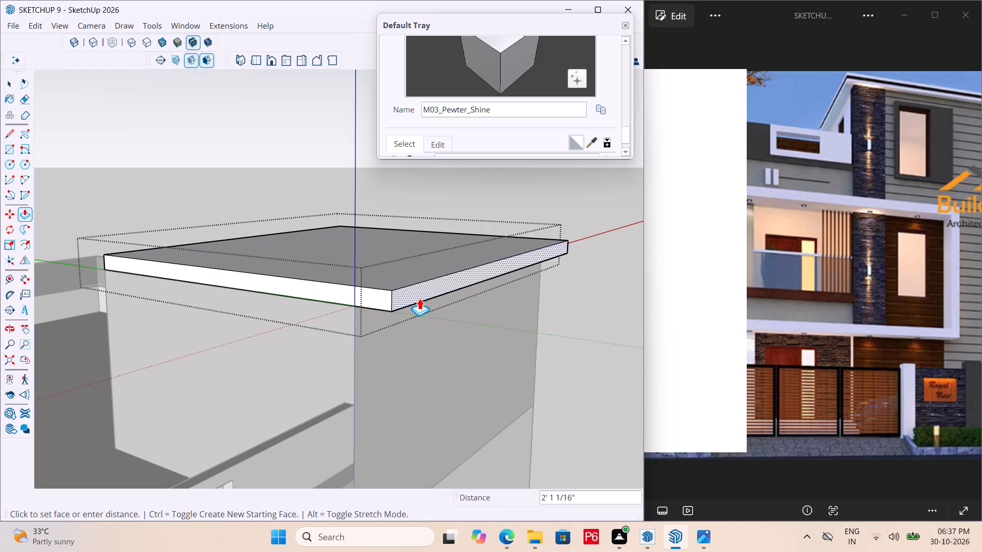
pyautogui.write('2"')
pyautogui.press('Return')
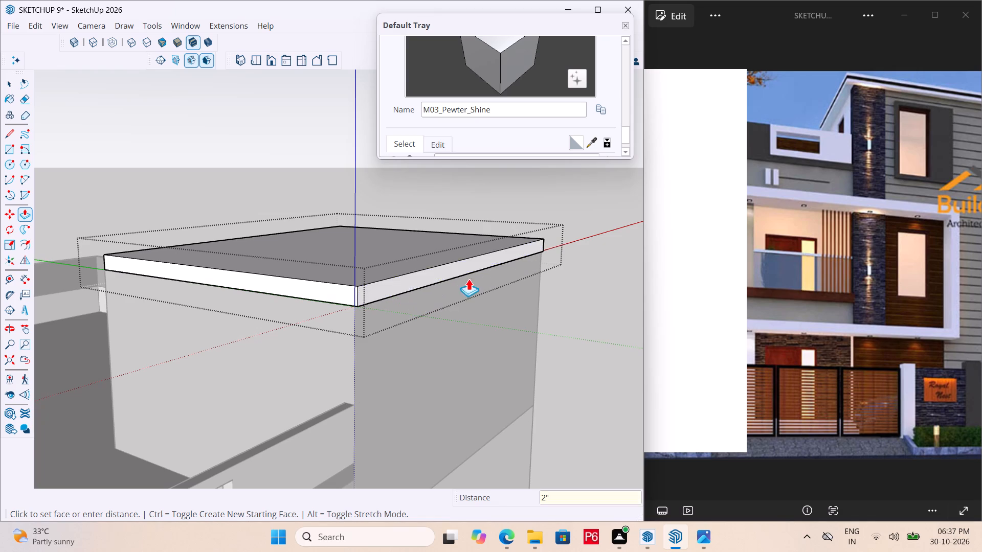
# Undo the 2" pull and pull the roof slab's front side face, along the red axis, outward by 6" instead.
pyautogui.moveTo(439, 289); pyautogui.dragTo(384, 189, button='middle')
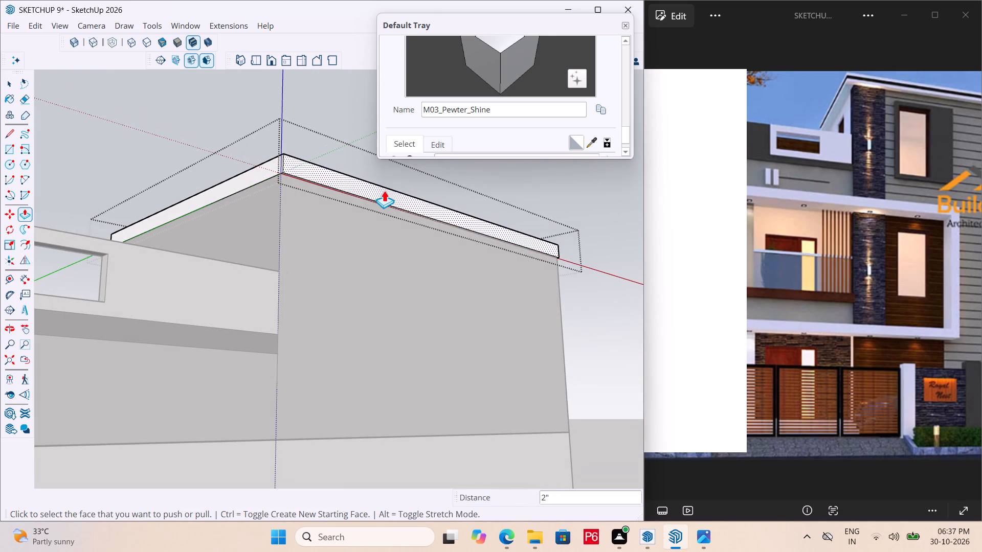
pyautogui.hotkey('ctrl', 'z')
pyautogui.moveTo(308, 182); pyautogui.dragTo(322, 258, button='middle')
pyautogui.scroll(3, 322, 258)
pyautogui.click(340, 252)
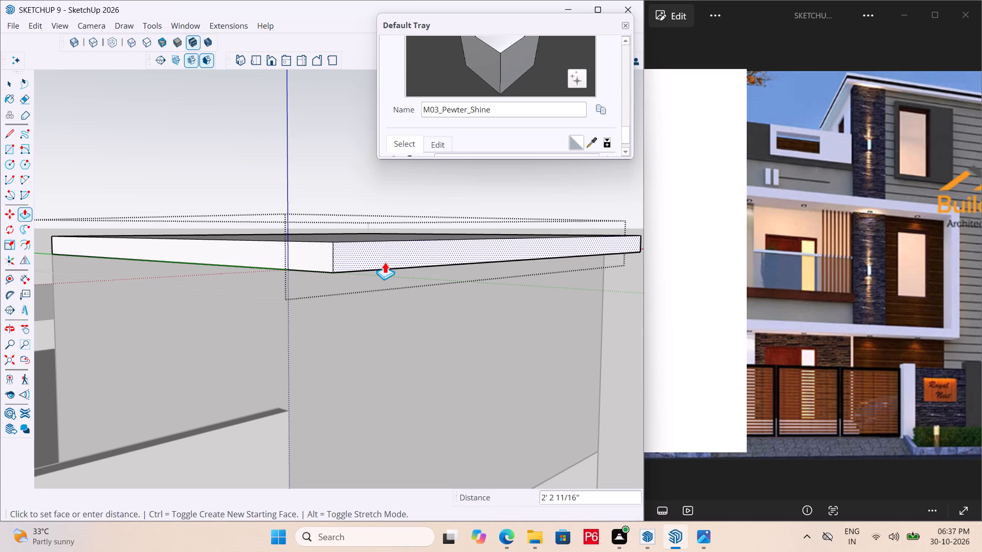
pyautogui.write('6"')
pyautogui.press('Return')
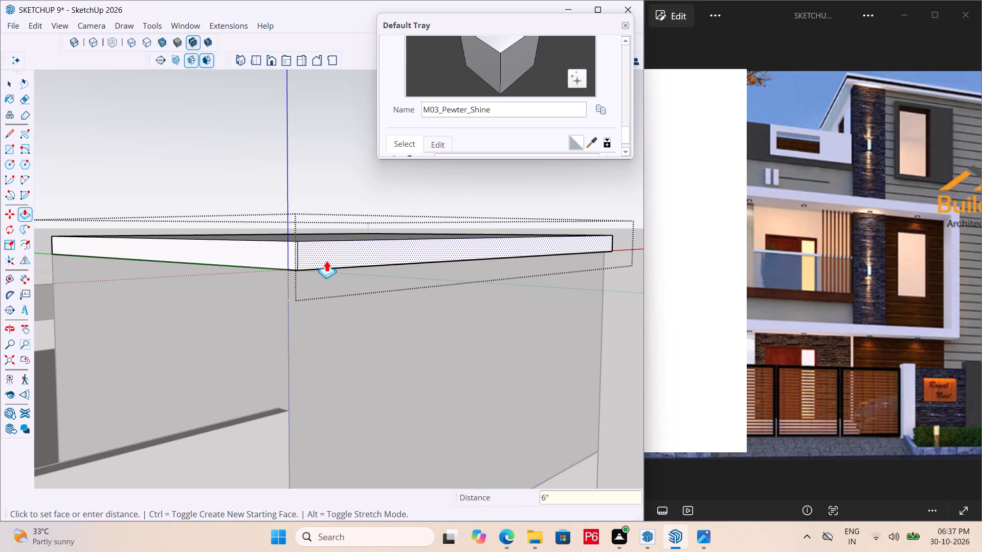
# Repeat the 6" outward pull on the roof slab's other three side faces.
pyautogui.moveTo(320, 287); pyautogui.dragTo(355, 339, button='middle')
pyautogui.scroll(4, 355, 339)
pyautogui.doubleClick(318, 335)
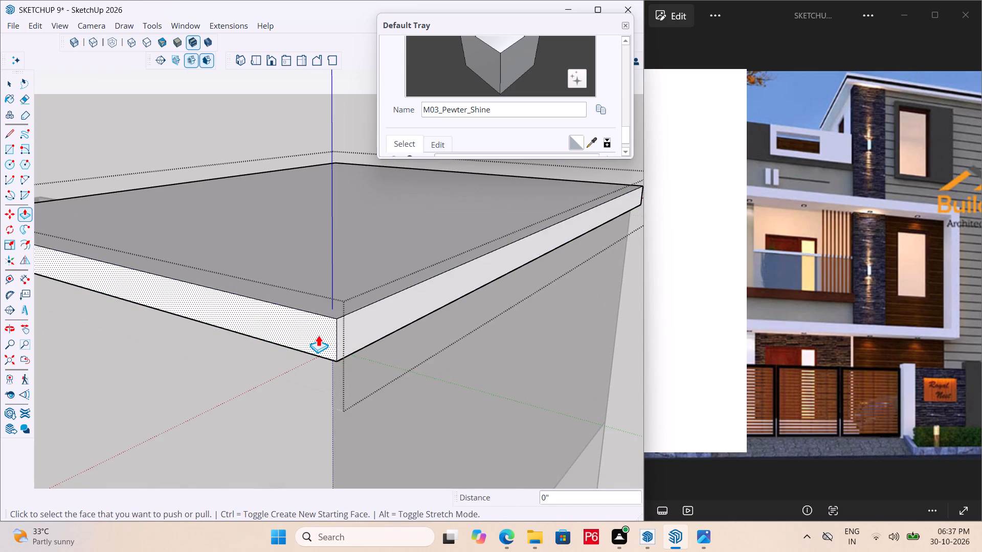
pyautogui.scroll(-7, 179, 376)
pyautogui.moveTo(448, 356); pyautogui.dragTo(97, 374, button='middle')
pyautogui.scroll(9, 210, 268)
pyautogui.doubleClick(146, 225)
pyautogui.scroll(-2, 418, 292)
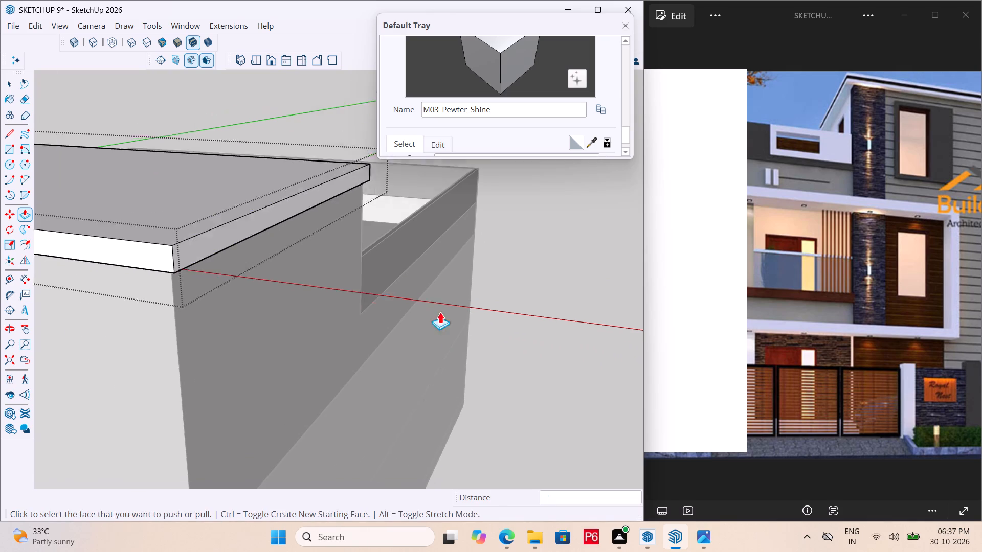
pyautogui.scroll(-4, 440, 312)
pyautogui.moveTo(520, 286); pyautogui.dragTo(0, 302, button='middle')
pyautogui.scroll(8, 316, 224)
pyautogui.doubleClick(168, 203)
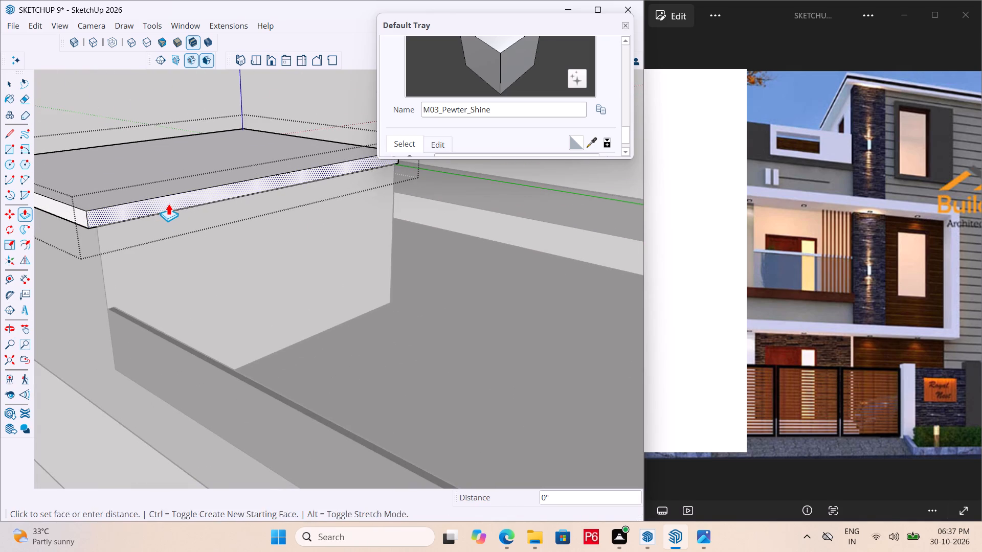
# Save the model with the slab's overhangs.
pyautogui.moveTo(140, 298); pyautogui.dragTo(421, 264, button='middle')
pyautogui.keyDown('ctrl'); pyautogui.scroll(1, 421, 264); pyautogui.keyUp('ctrl')
pyautogui.hotkey('ctrl', 's')
pyautogui.hotkey('ctrl', 's')
pyautogui.hotkey('ctrl', 's')
pyautogui.hotkey('ctrl', 's')
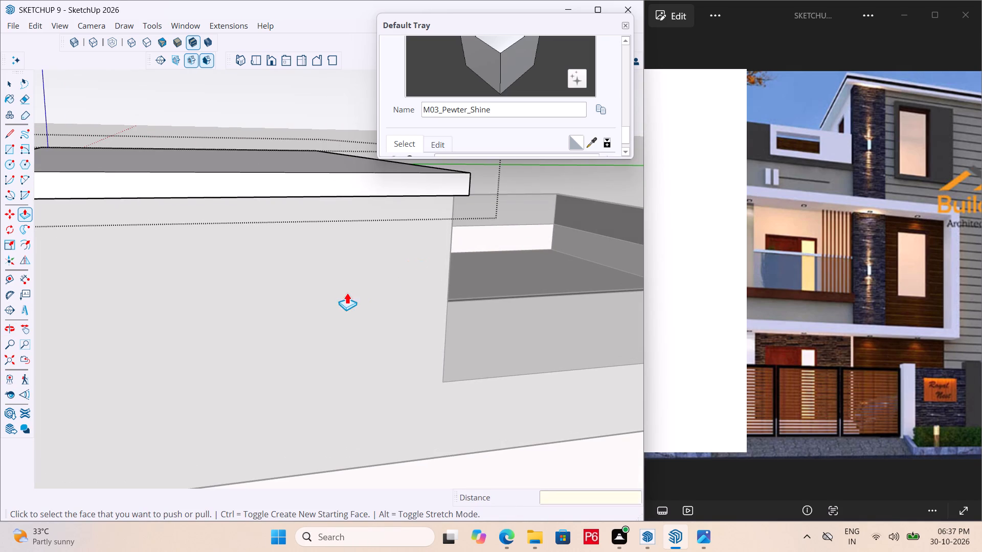
pyautogui.hotkey('ctrl', 's')
pyautogui.hotkey('ctrl', 's')
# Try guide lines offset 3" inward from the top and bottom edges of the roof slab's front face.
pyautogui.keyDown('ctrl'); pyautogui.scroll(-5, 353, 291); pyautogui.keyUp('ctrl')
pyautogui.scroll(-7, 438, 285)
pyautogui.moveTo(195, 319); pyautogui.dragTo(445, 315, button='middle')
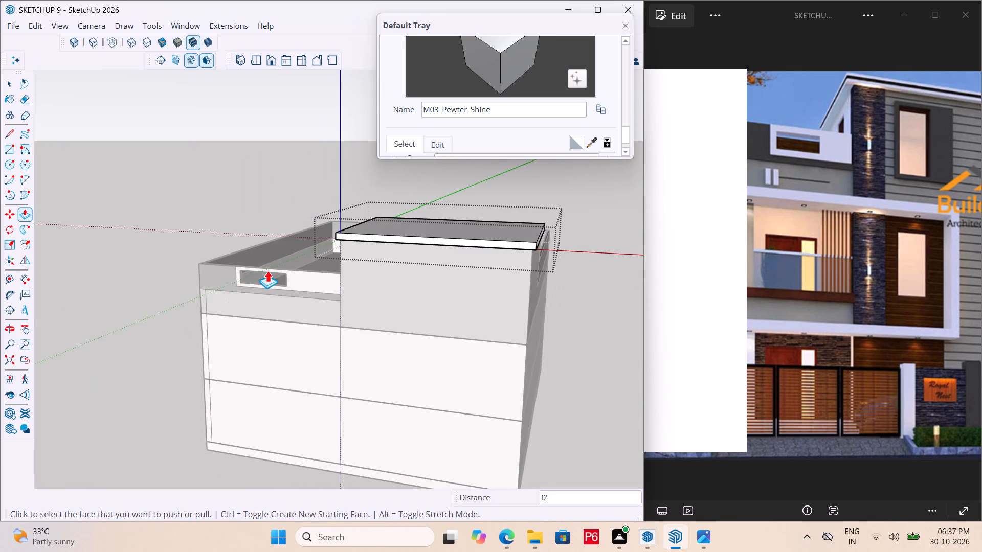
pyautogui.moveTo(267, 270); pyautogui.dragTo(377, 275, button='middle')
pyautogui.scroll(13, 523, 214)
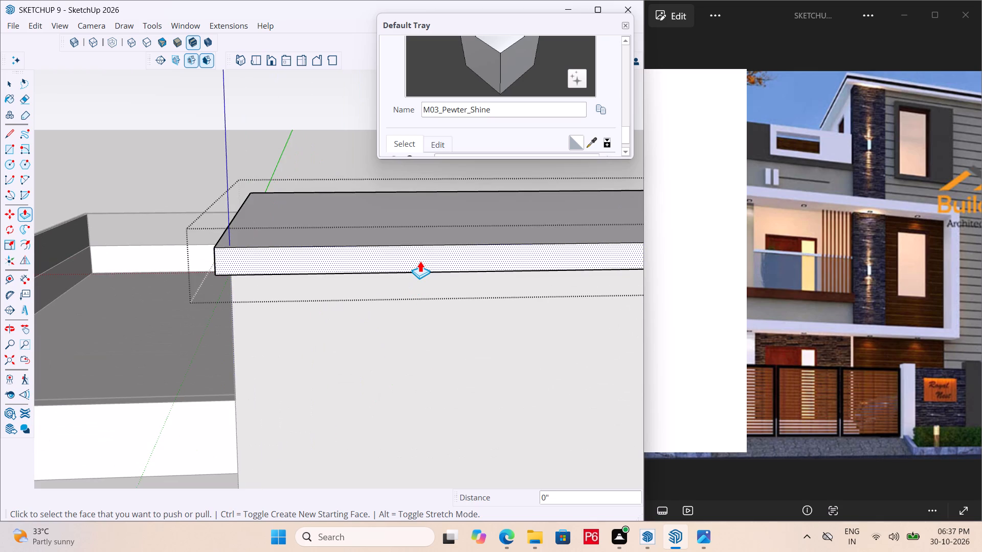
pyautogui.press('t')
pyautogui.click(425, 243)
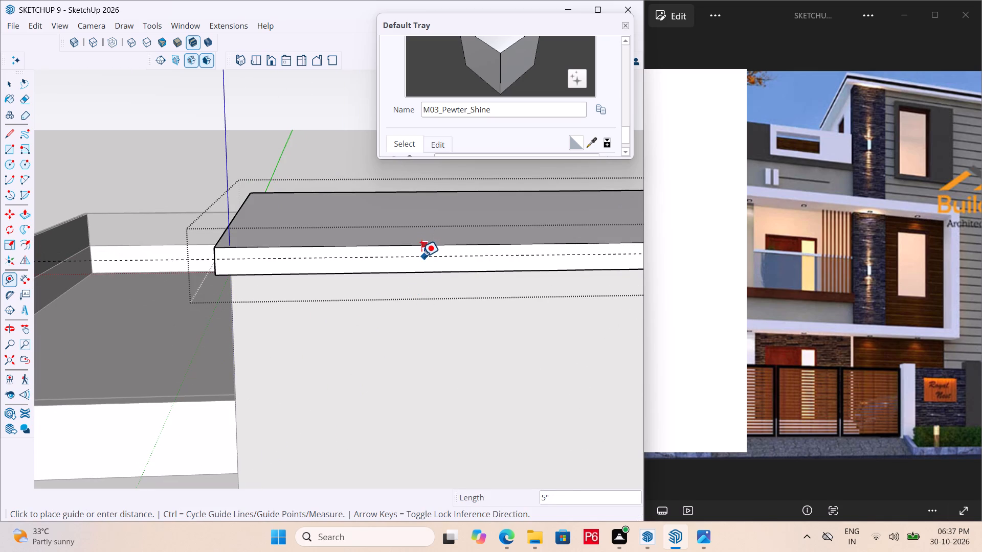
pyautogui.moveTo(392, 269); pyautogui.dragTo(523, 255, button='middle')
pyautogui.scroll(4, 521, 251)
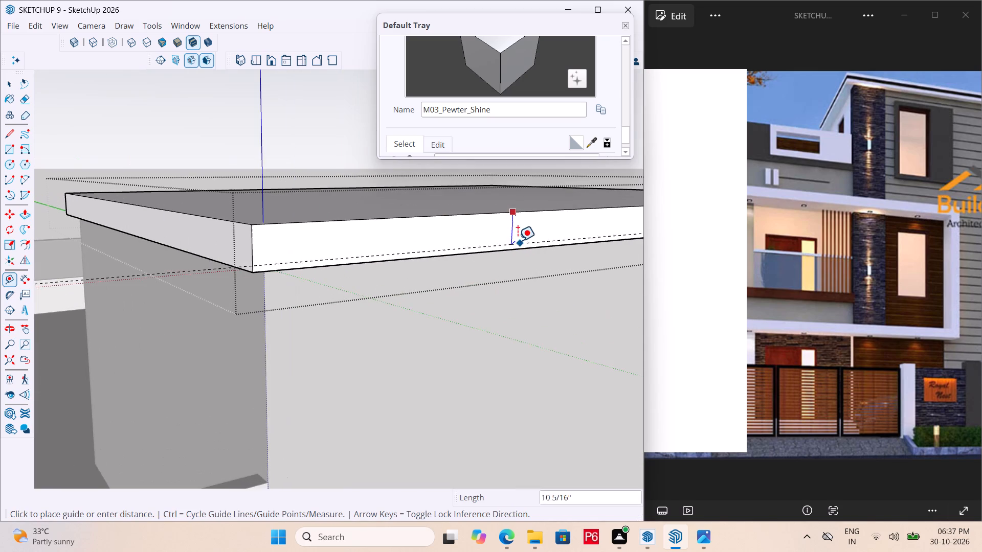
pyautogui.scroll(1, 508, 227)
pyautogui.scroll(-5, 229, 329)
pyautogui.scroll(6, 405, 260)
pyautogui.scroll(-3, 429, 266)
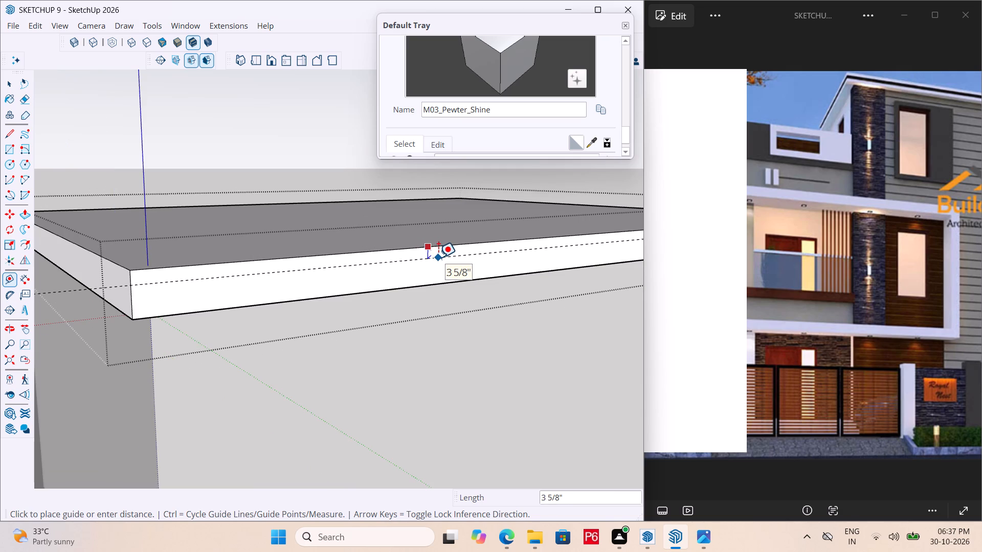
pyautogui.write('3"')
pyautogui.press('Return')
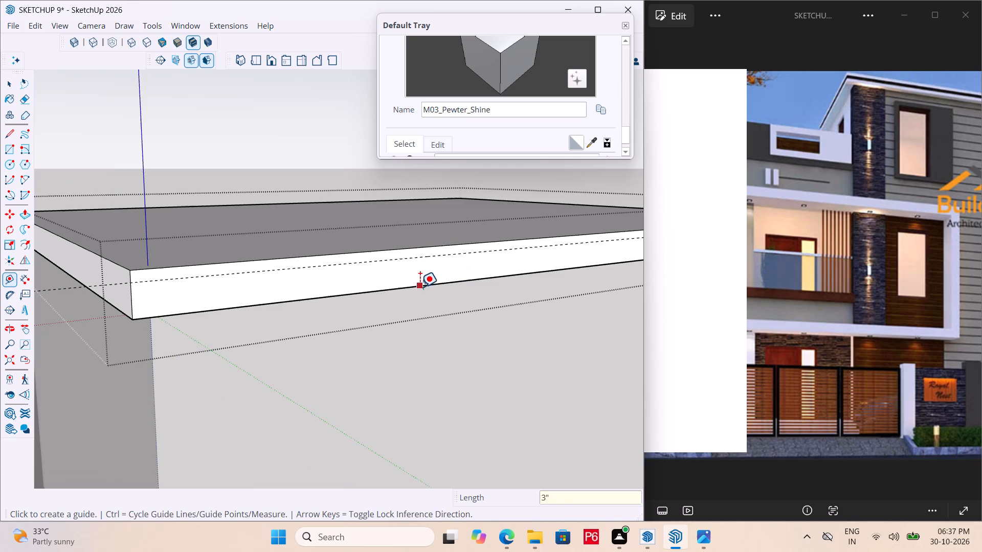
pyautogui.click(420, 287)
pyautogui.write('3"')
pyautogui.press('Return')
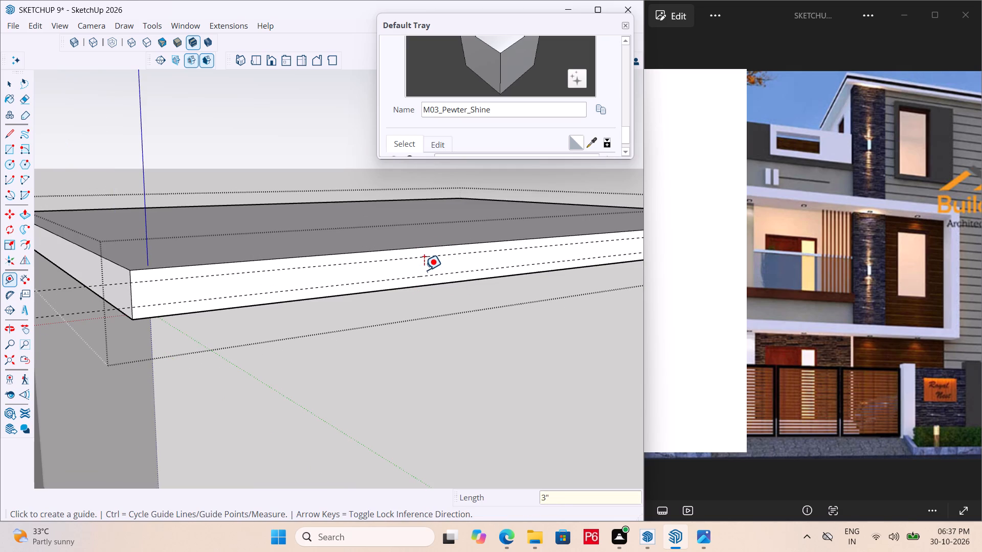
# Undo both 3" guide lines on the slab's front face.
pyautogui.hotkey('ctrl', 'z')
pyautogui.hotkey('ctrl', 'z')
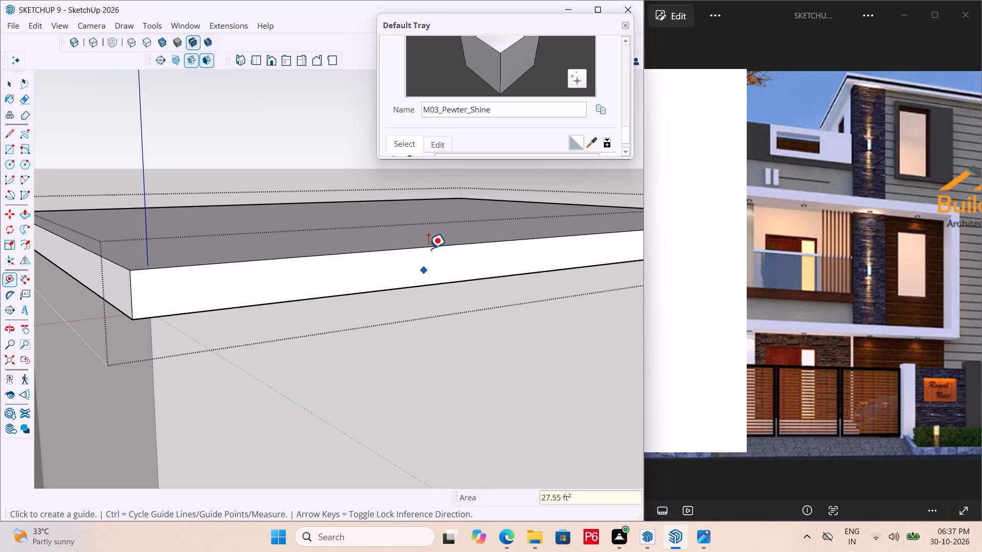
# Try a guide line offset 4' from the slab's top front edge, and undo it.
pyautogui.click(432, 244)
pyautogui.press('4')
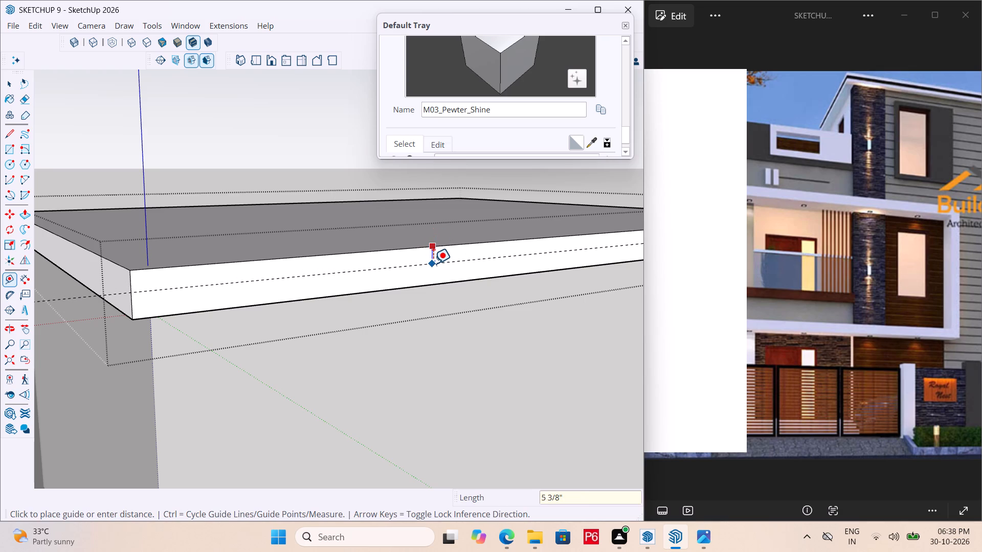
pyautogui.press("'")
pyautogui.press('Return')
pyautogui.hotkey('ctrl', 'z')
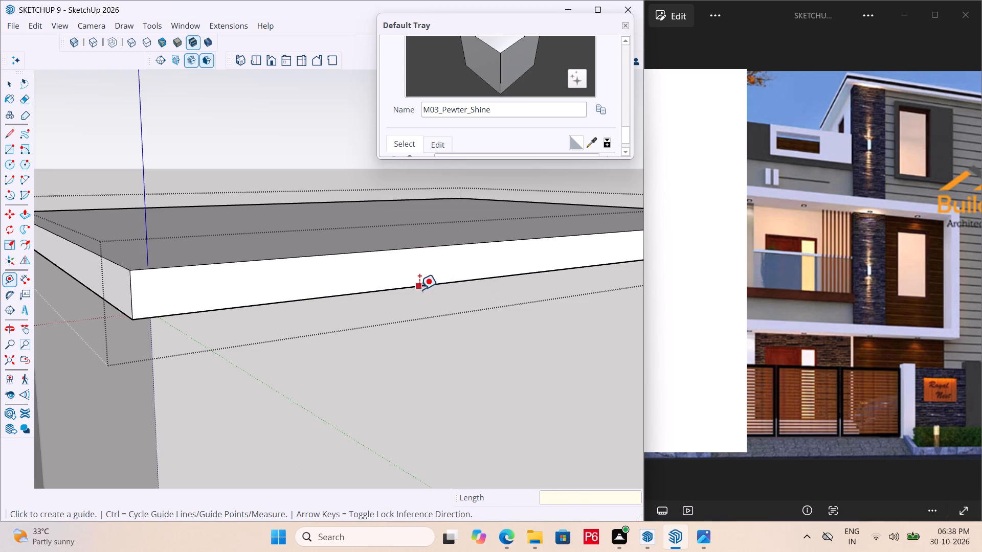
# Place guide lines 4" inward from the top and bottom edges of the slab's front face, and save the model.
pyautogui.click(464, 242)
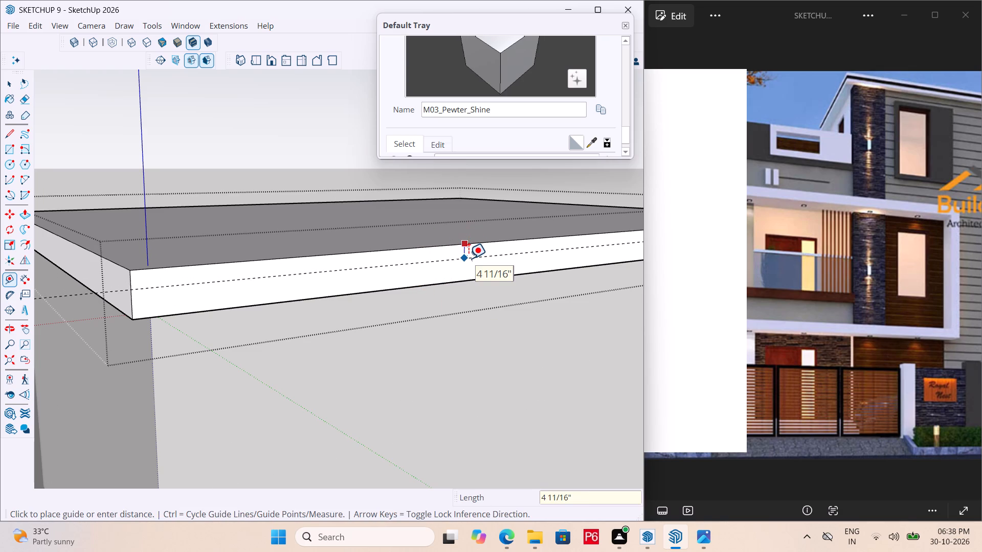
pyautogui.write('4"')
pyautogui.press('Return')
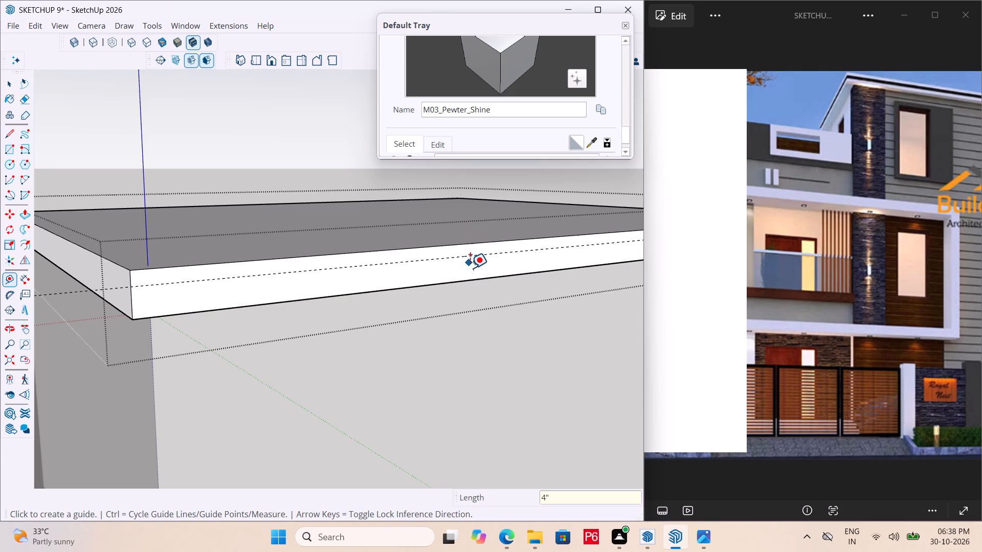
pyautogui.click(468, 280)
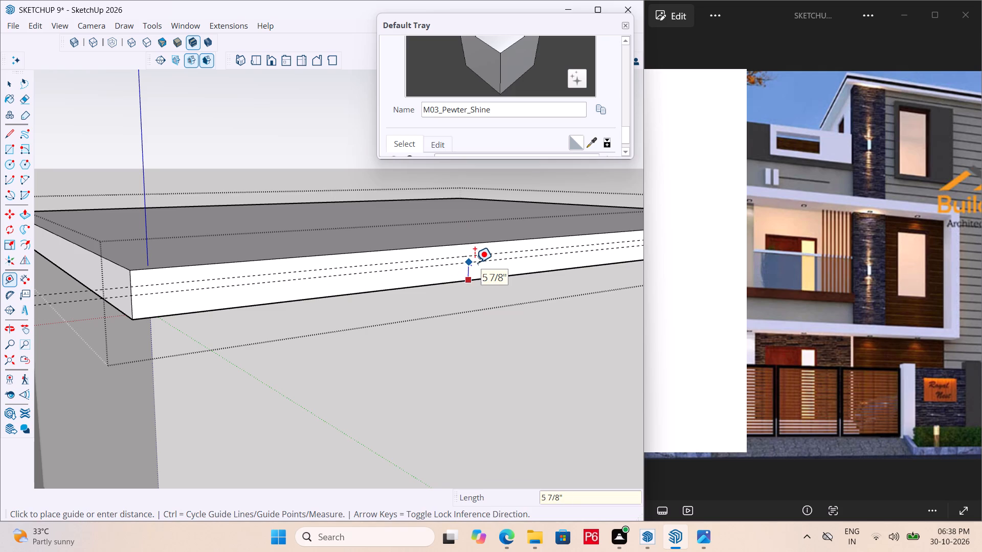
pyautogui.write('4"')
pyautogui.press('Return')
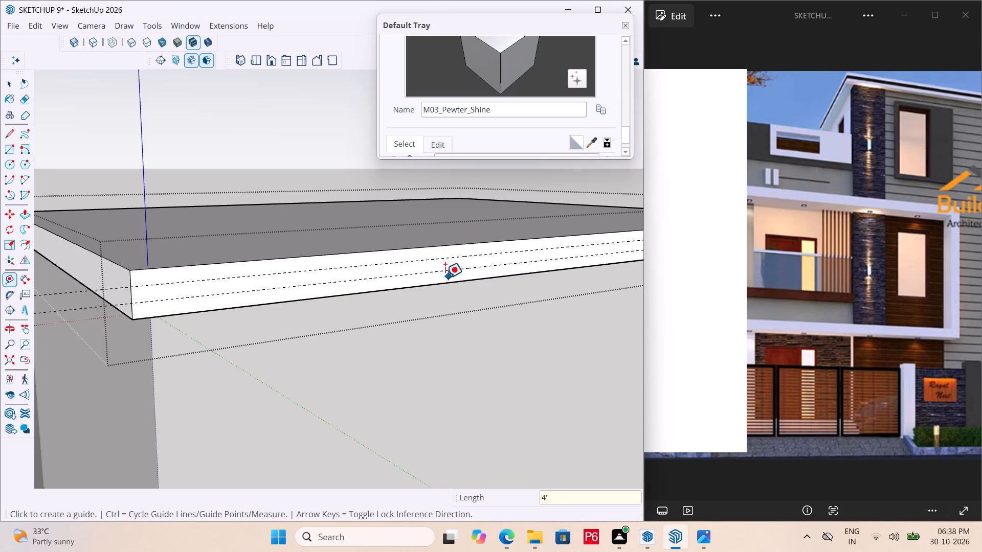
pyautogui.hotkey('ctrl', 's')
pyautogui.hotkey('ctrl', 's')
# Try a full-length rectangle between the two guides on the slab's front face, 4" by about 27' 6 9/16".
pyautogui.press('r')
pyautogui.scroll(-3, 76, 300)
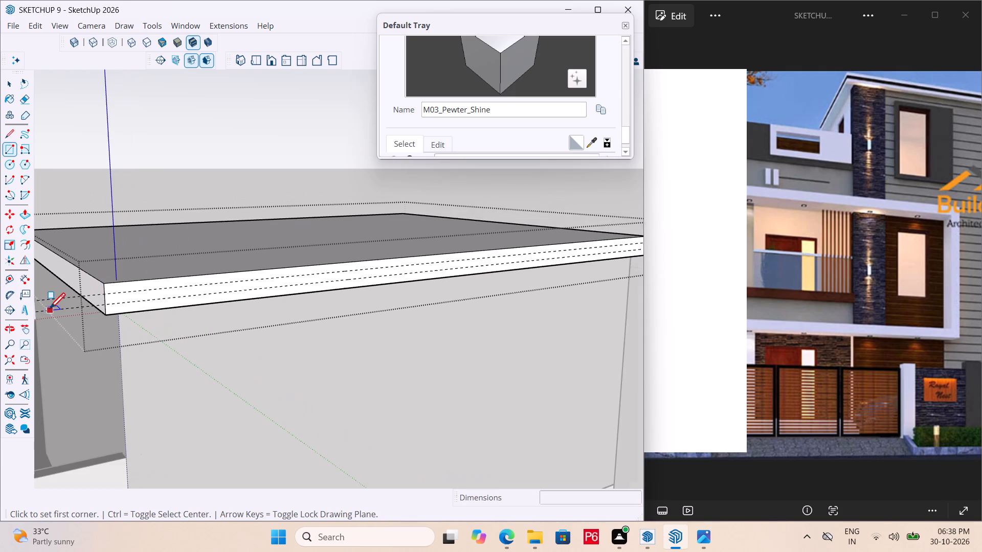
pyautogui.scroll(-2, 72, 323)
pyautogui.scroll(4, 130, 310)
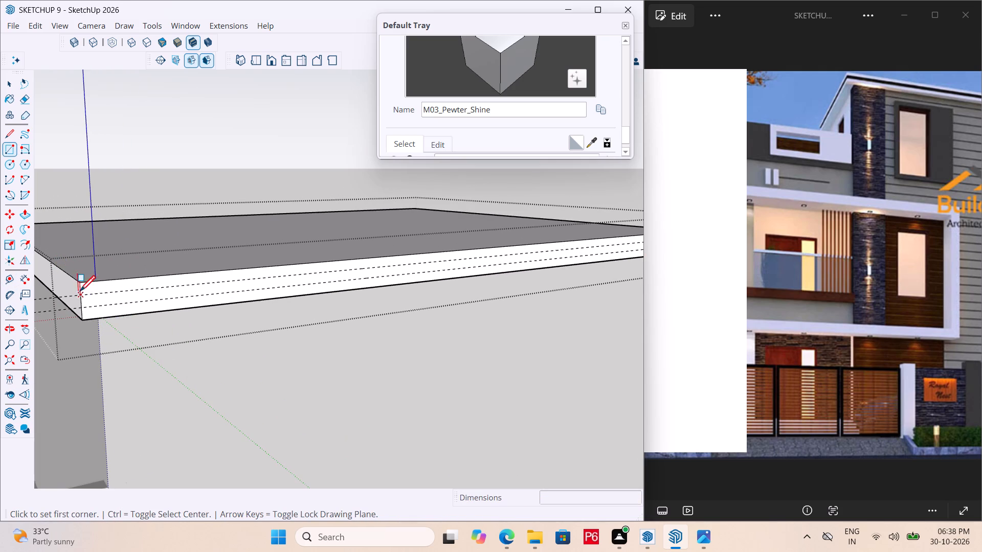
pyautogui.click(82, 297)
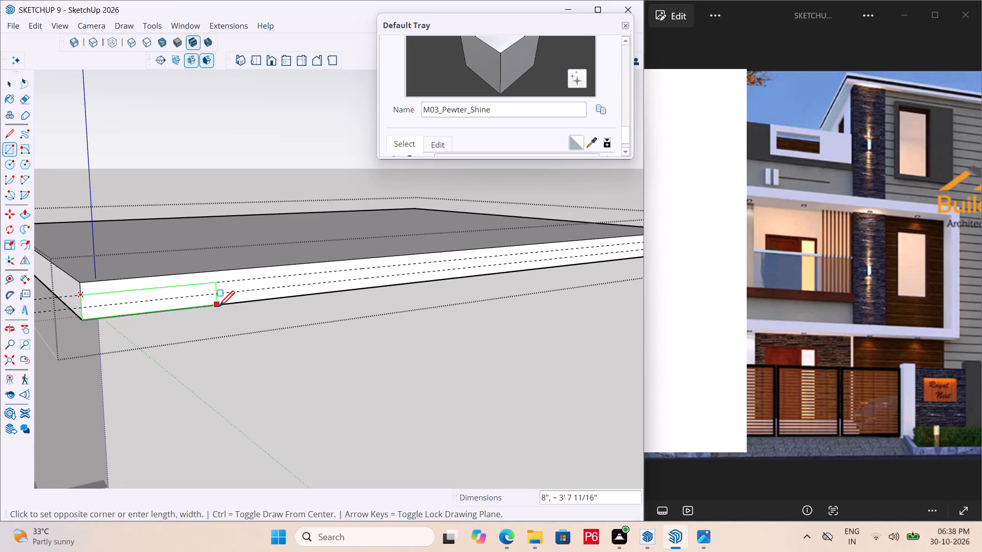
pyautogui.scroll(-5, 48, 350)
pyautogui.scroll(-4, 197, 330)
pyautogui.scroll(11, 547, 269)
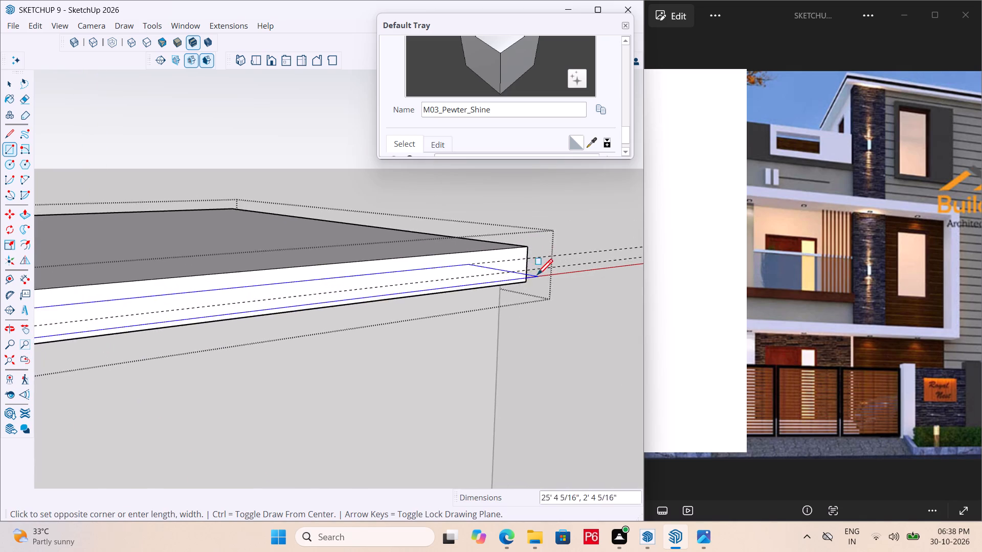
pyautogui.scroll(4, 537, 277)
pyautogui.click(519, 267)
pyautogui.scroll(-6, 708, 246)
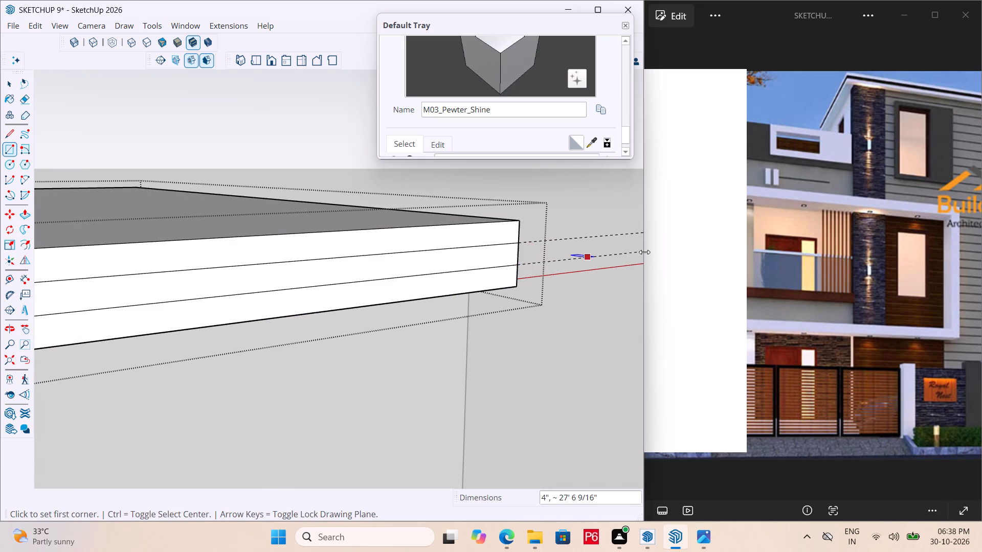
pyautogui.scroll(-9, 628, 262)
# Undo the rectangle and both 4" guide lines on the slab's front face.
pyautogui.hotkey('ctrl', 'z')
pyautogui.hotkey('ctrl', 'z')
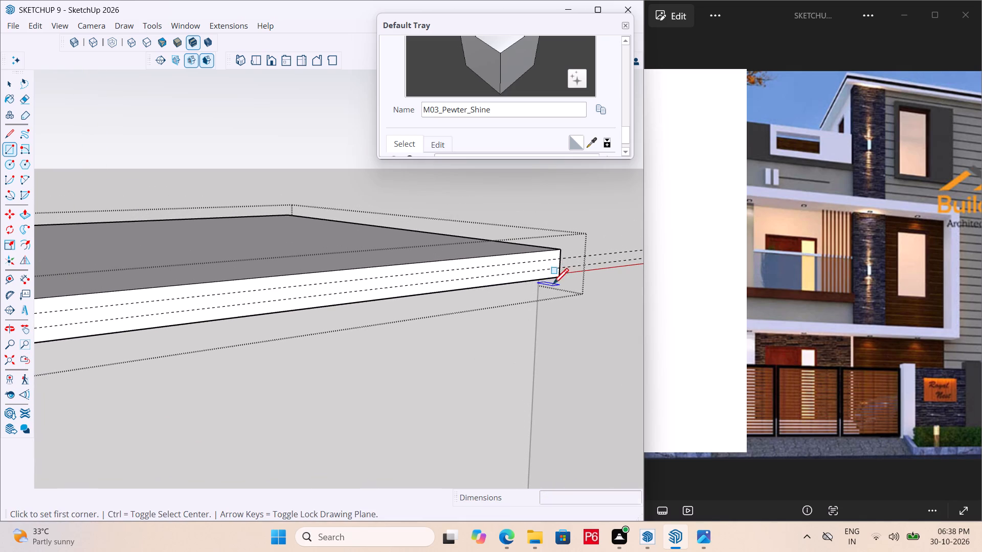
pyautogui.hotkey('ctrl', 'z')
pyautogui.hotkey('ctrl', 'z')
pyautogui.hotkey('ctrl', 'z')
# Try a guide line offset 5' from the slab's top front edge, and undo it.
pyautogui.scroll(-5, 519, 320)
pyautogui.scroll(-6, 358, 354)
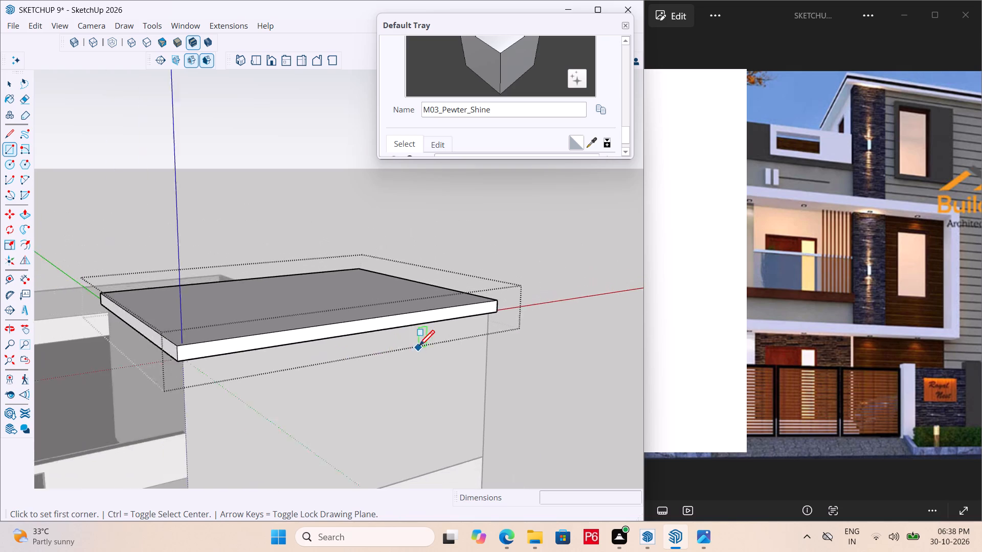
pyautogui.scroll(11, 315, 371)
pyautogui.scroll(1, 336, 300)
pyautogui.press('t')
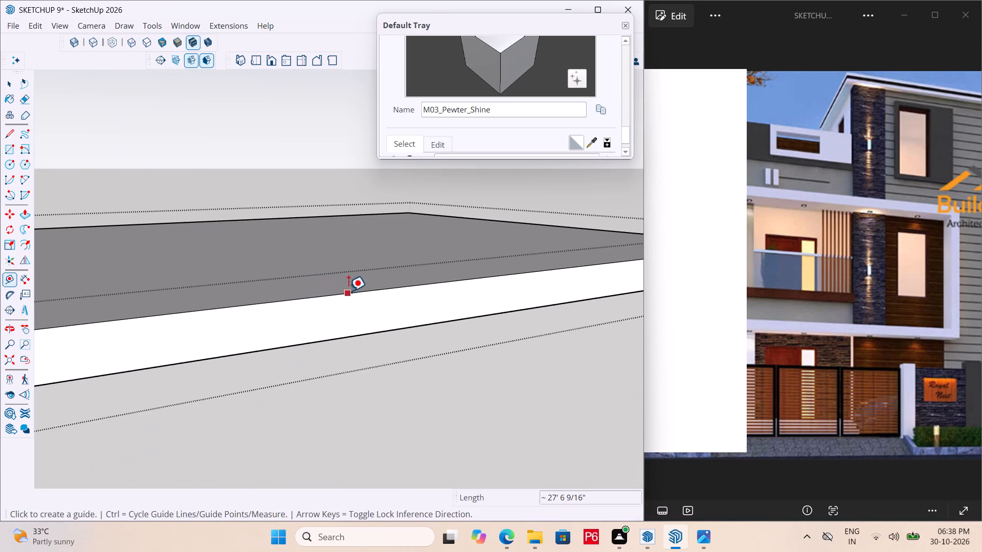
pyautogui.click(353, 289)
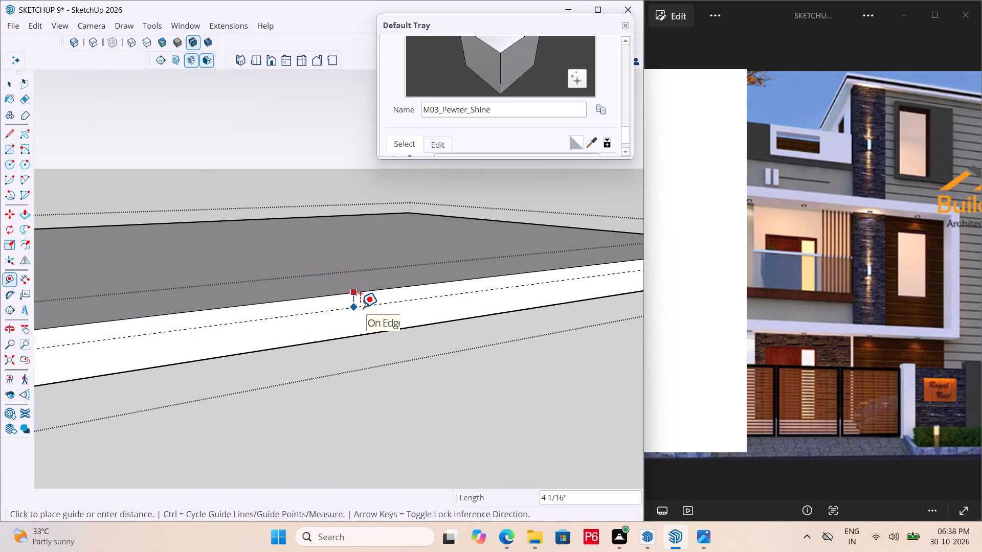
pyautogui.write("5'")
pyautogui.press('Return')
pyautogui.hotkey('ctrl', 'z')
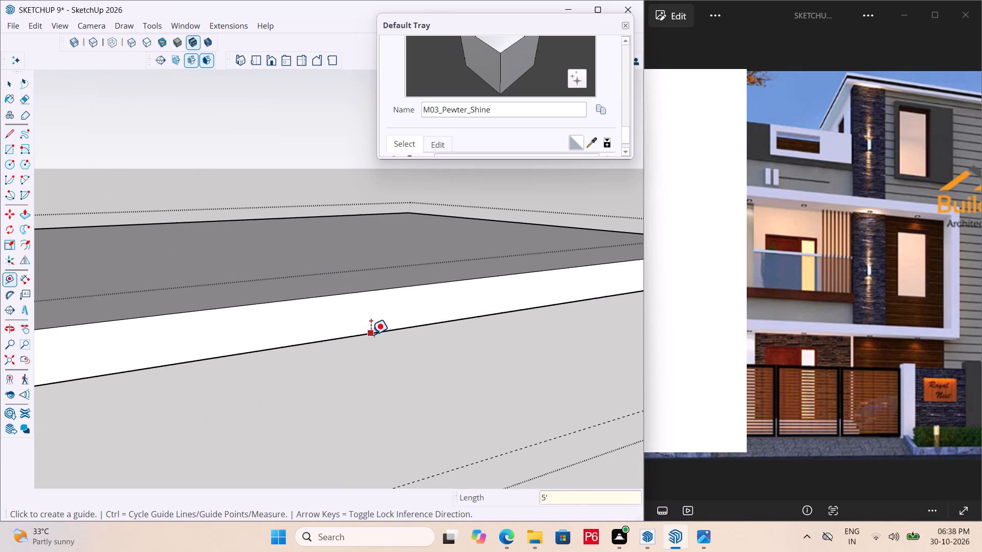
# Place guide lines 5" inward from the top and bottom edges of the slab's front face, and save the model.
pyautogui.click(383, 288)
pyautogui.write('5"')
pyautogui.press('Return')
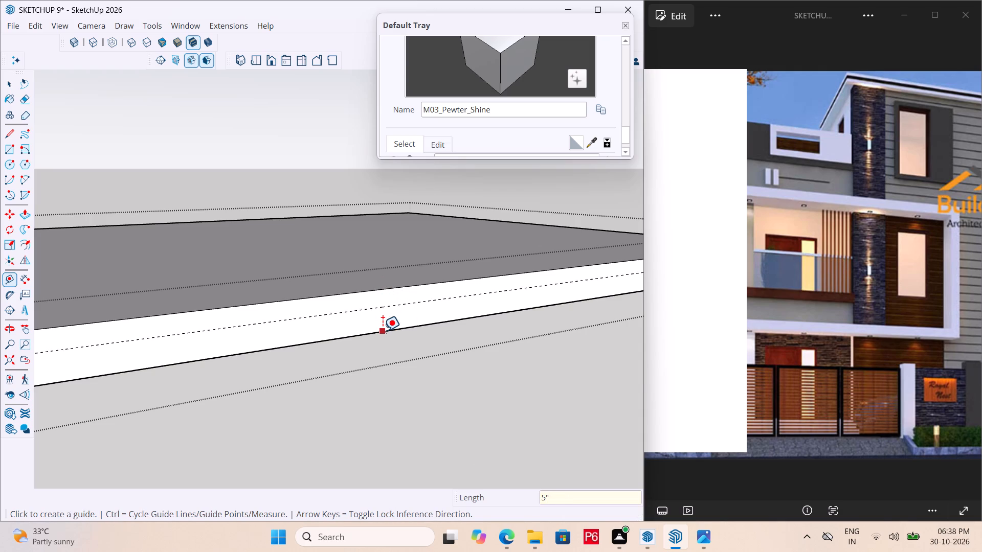
pyautogui.click(383, 331)
pyautogui.press('5')
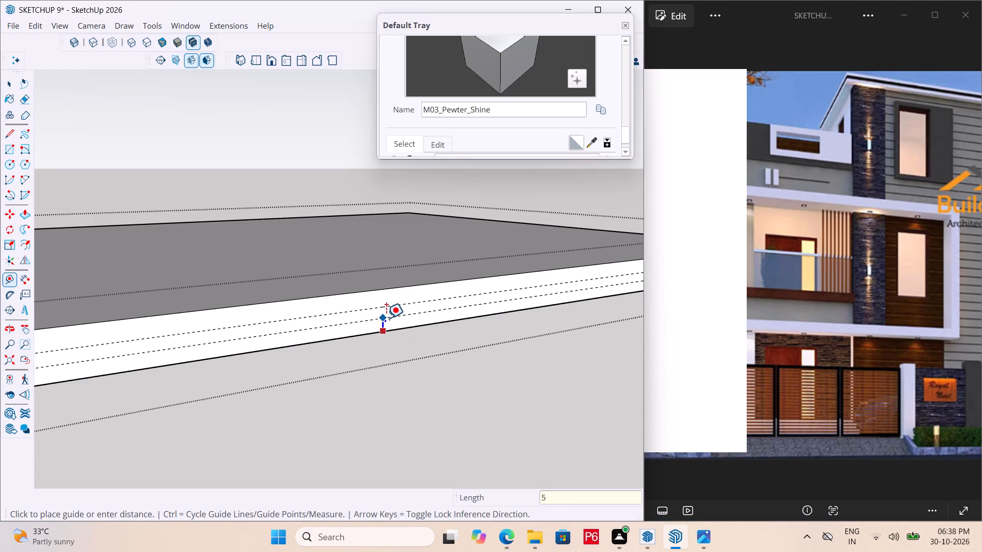
pyautogui.hotkey('shift', '"')
pyautogui.press('Return')
pyautogui.hotkey('ctrl', 's')
pyautogui.hotkey('ctrl', 's')
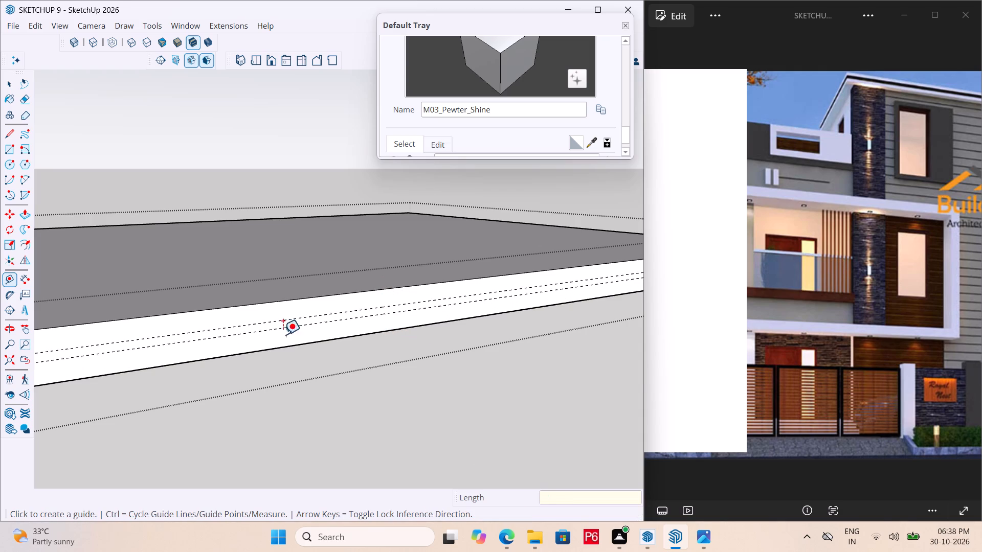
# Draw a full-length rectangle between the guides on the slab's front face, 2" by about 27' 6 9/16", and save the model.
pyautogui.scroll(-5, 344, 306)
pyautogui.scroll(5, 134, 349)
pyautogui.press('r')
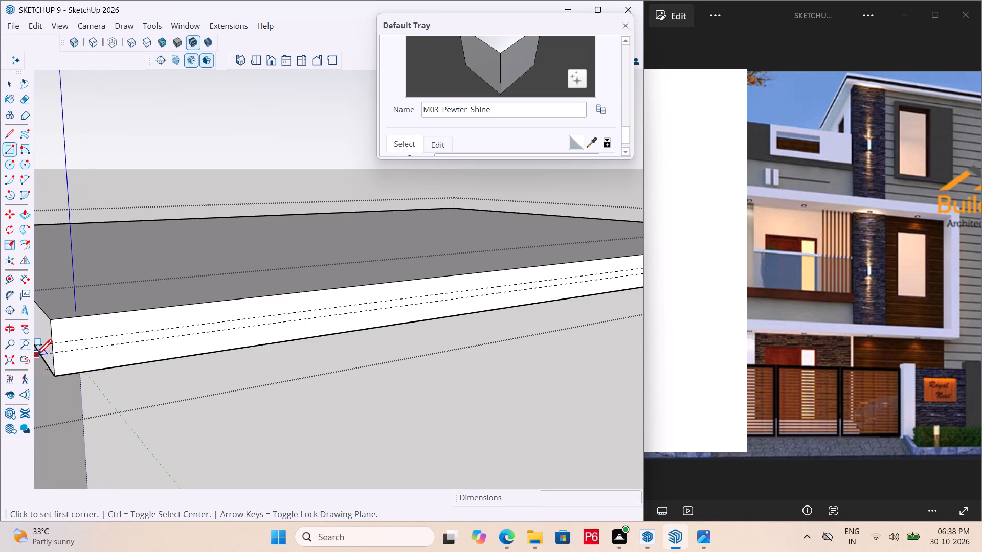
pyautogui.scroll(5, 36, 357)
pyautogui.click(73, 327)
pyautogui.scroll(-5, 56, 355)
pyautogui.scroll(-2, 18, 375)
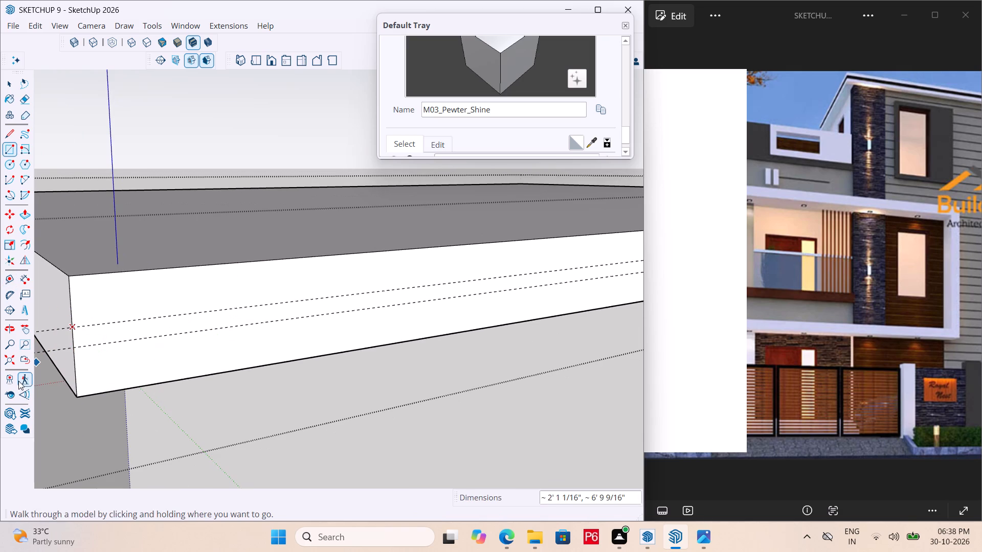
pyautogui.scroll(-9, 18, 381)
pyautogui.scroll(-14, 66, 359)
pyautogui.scroll(3, 530, 293)
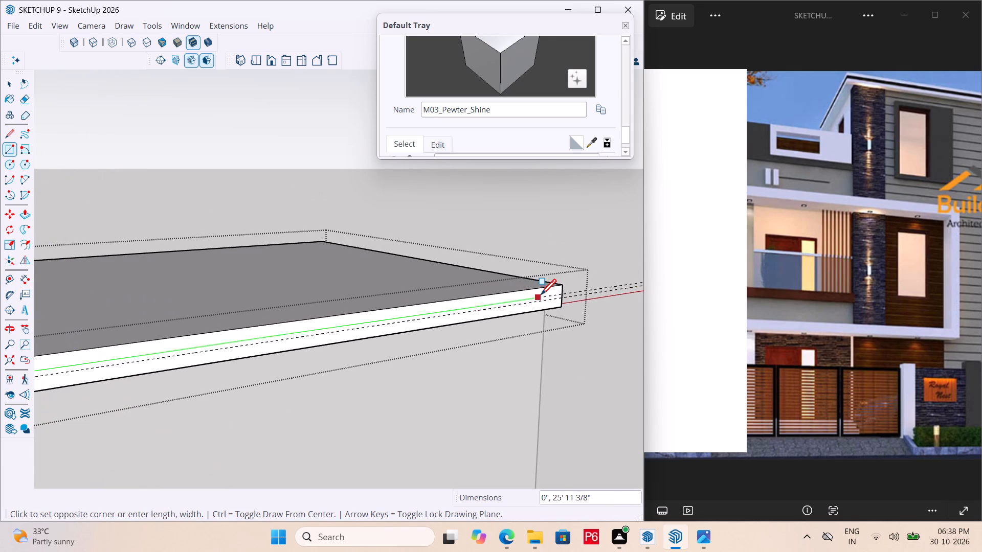
pyautogui.scroll(19, 541, 296)
pyautogui.click(545, 283)
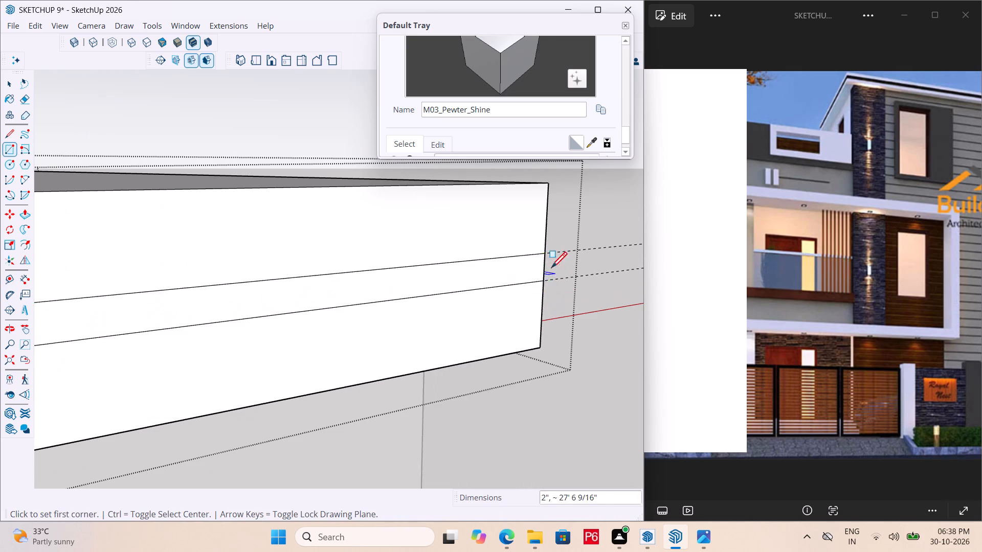
pyautogui.scroll(-6, 594, 250)
pyautogui.keyDown('ctrl'); pyautogui.scroll(-5, 592, 256); pyautogui.keyUp('ctrl')
pyautogui.hotkey('ctrl', 's')
pyautogui.hotkey('ctrl', 's')
pyautogui.hotkey('ctrl', 's')
# Erase the two guide lines running along the slab's front face.
pyautogui.keyDown('ctrl'); pyautogui.scroll(-4, 501, 301); pyautogui.keyUp('ctrl')
pyautogui.press('r')
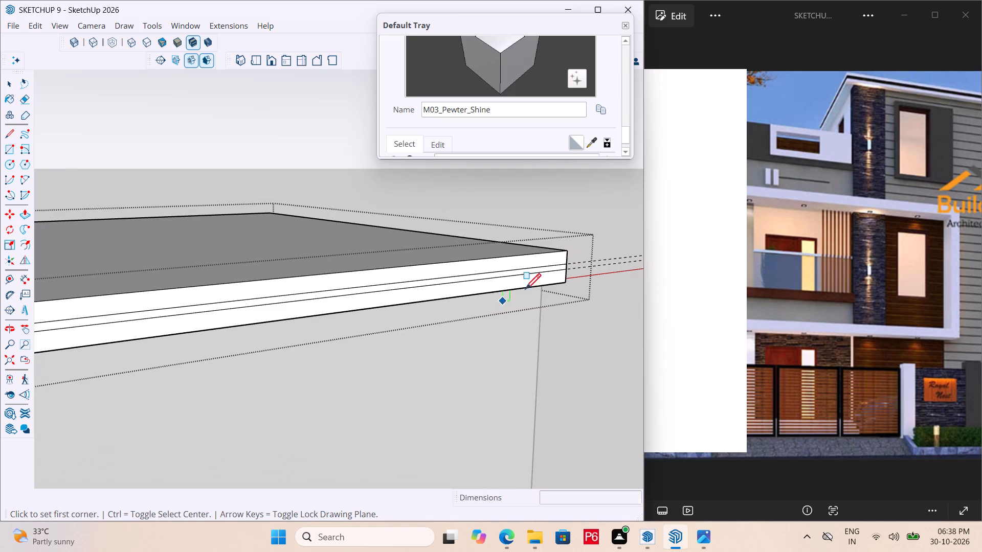
pyautogui.press('e')
pyautogui.moveTo(619, 252); pyautogui.dragTo(618, 271)
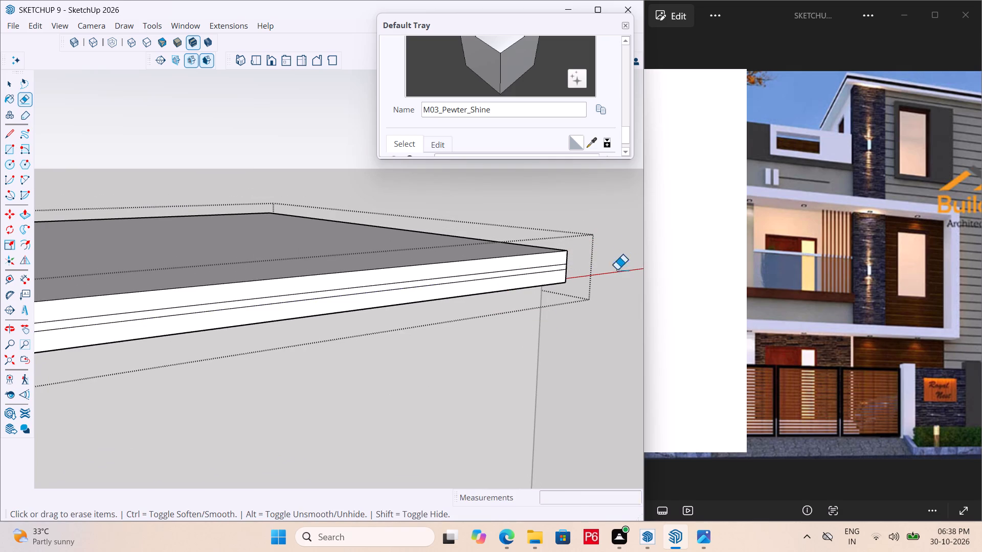
# Paint the narrow band on the slab's front face with the M09_Shadow_Night material.
pyautogui.scroll(-11, 606, 251)
pyautogui.scroll(11, 265, 317)
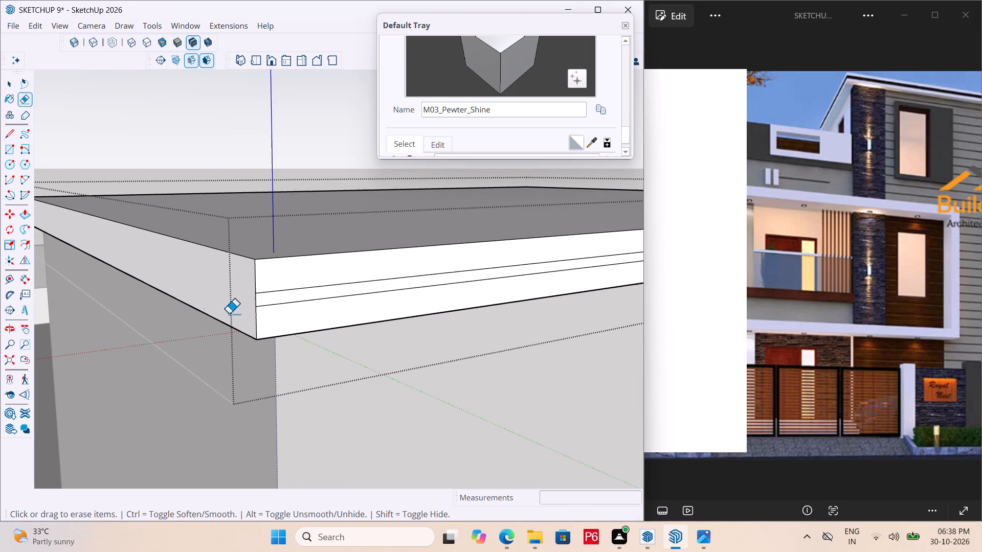
pyautogui.press('b')
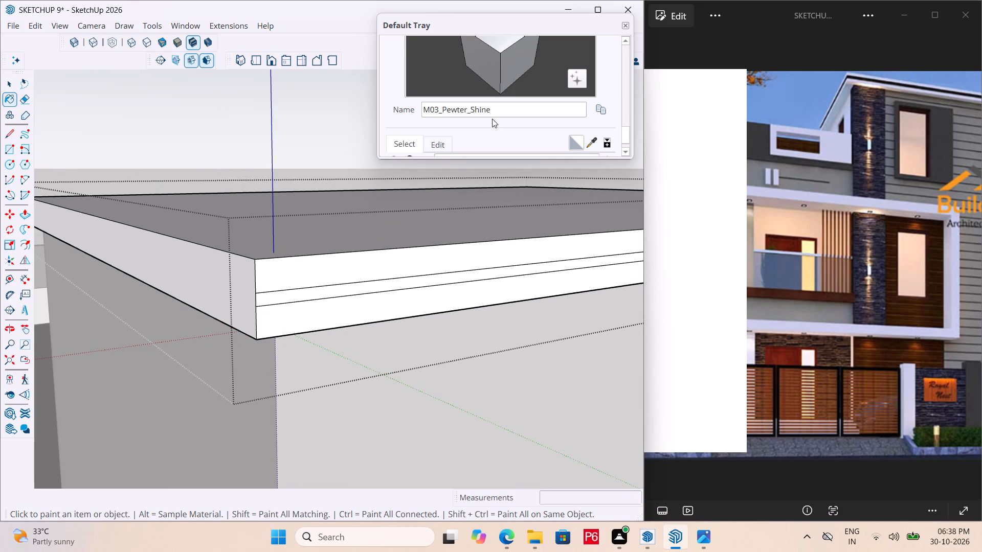
pyautogui.scroll(-5, 487, 121)
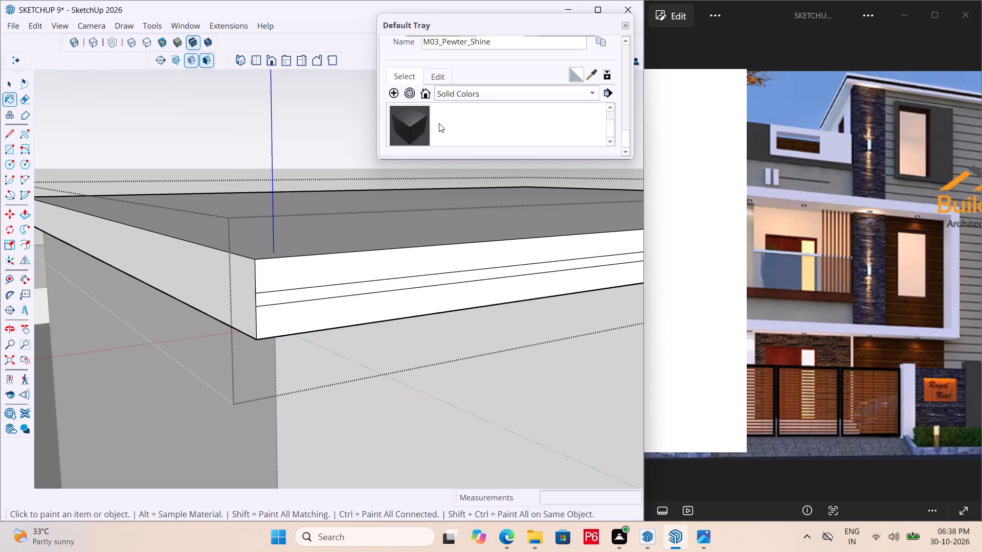
pyautogui.click(417, 131)
pyautogui.click(355, 289)
# Push the dark front band 3" into the slab to form a groove, and save the model.
pyautogui.scroll(-6, 208, 298)
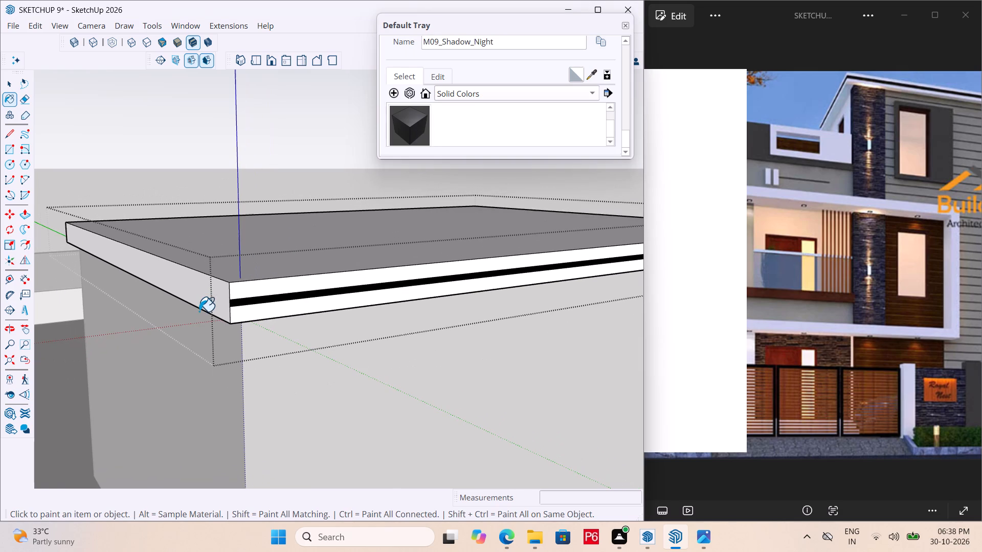
pyautogui.press('p')
pyautogui.scroll(4, 260, 273)
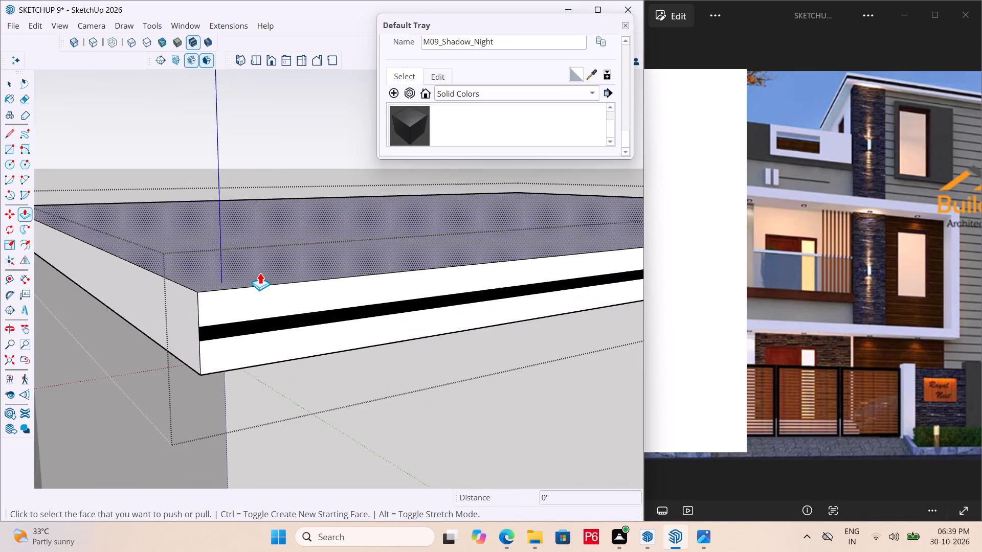
pyautogui.scroll(5, 260, 272)
pyautogui.click(250, 334)
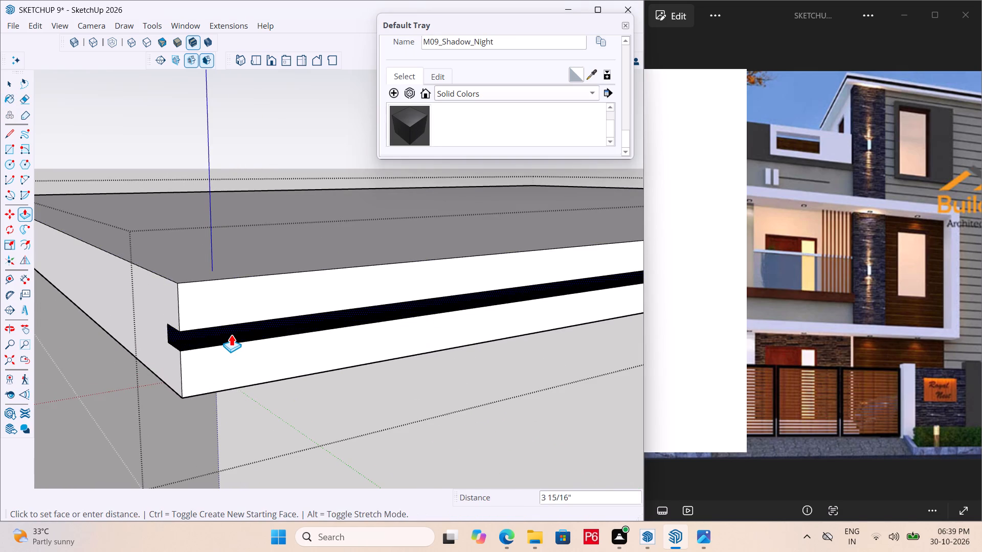
pyautogui.write('3"')
pyautogui.press('Return')
pyautogui.scroll(-7, 208, 333)
pyautogui.moveTo(175, 344); pyautogui.dragTo(249, 367, button='middle')
pyautogui.hotkey('ctrl', 's')
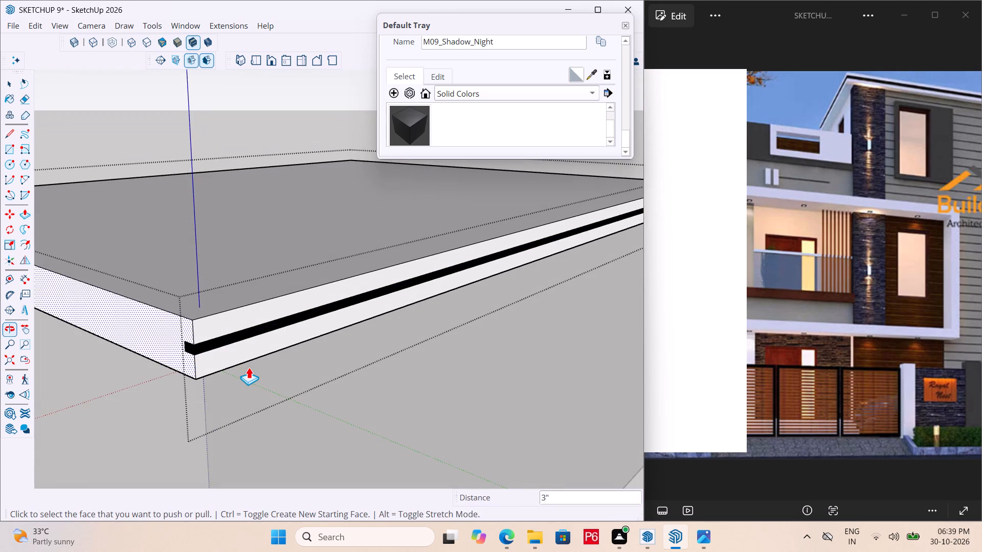
pyautogui.hotkey('ctrl', 's')
pyautogui.hotkey('ctrl', 's')
pyautogui.hotkey('ctrl', 's')
# Draw a 20' 9" line along the slab's left side face from the groove's upper inner corner to the far edge.
pyautogui.keyDown('ctrl'); pyautogui.scroll(-5, 318, 375); pyautogui.keyUp('ctrl')
pyautogui.scroll(-5, 421, 350)
pyautogui.scroll(4, 334, 372)
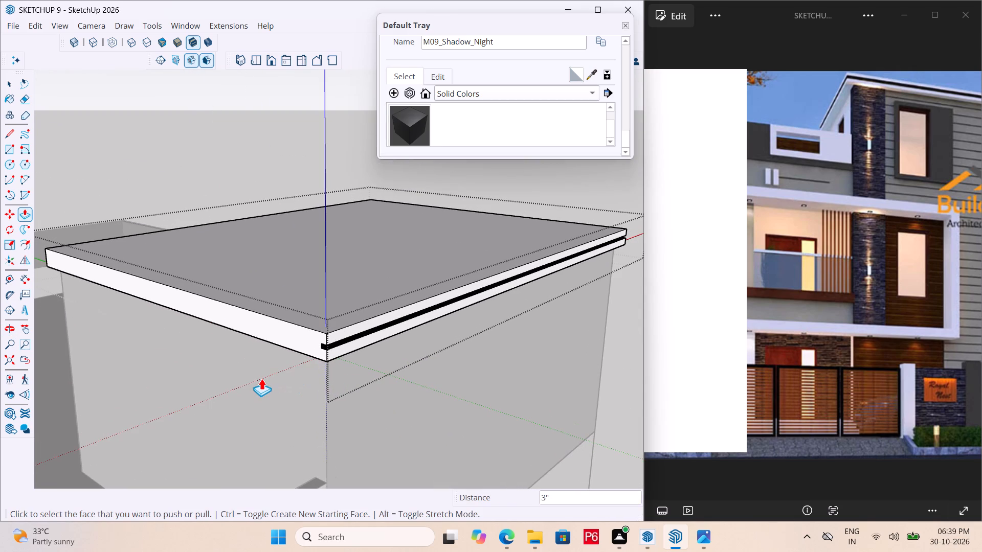
pyautogui.press('l')
pyautogui.scroll(6, 261, 356)
pyautogui.click(376, 334)
pyautogui.scroll(-2, 365, 330)
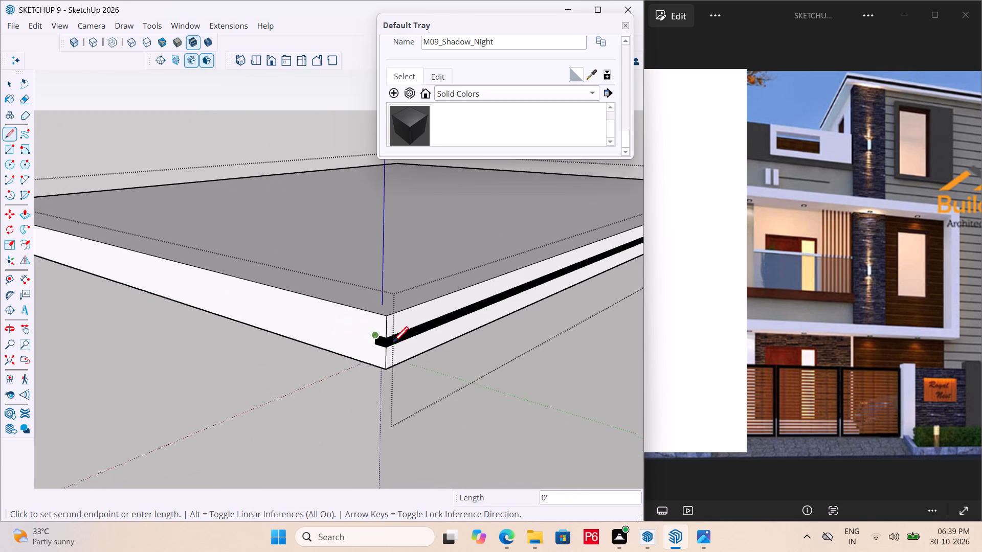
pyautogui.scroll(-9, 393, 344)
pyautogui.scroll(5, 197, 249)
pyautogui.scroll(-4, 265, 256)
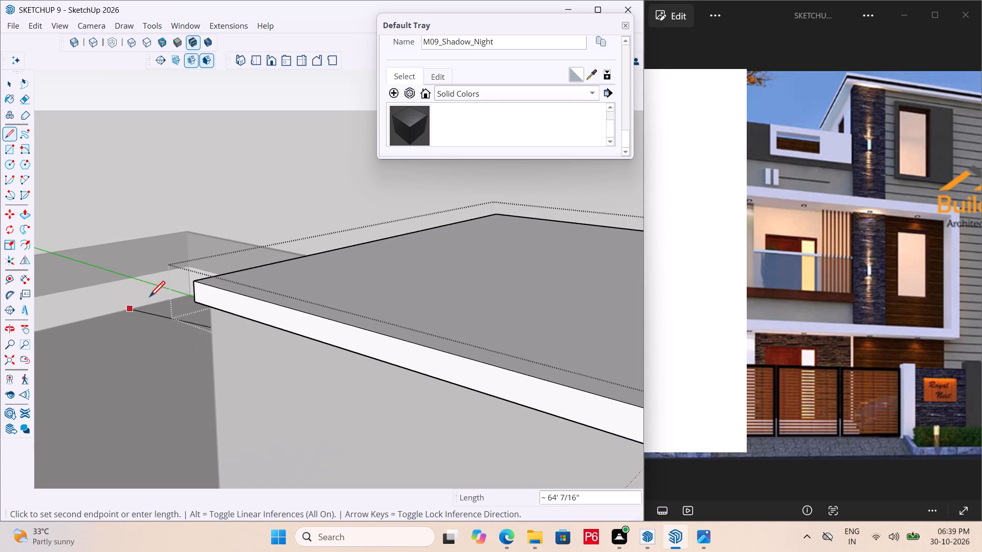
pyautogui.scroll(2, 186, 287)
pyautogui.click(202, 290)
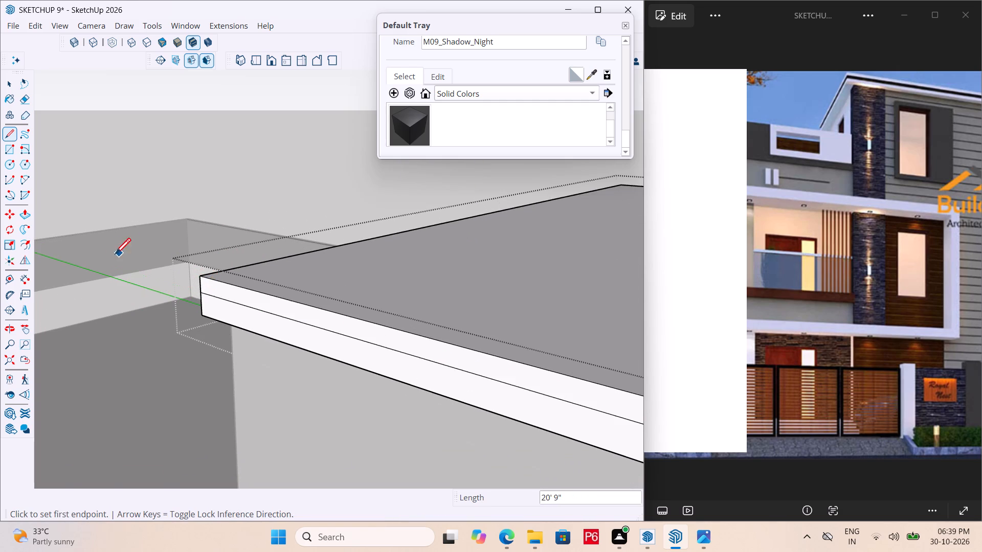
# Draw a parallel line of about 20' 9" along the left side face from the groove's lower inner corner to the far edge.
pyautogui.scroll(-6, 111, 256)
pyautogui.scroll(12, 310, 319)
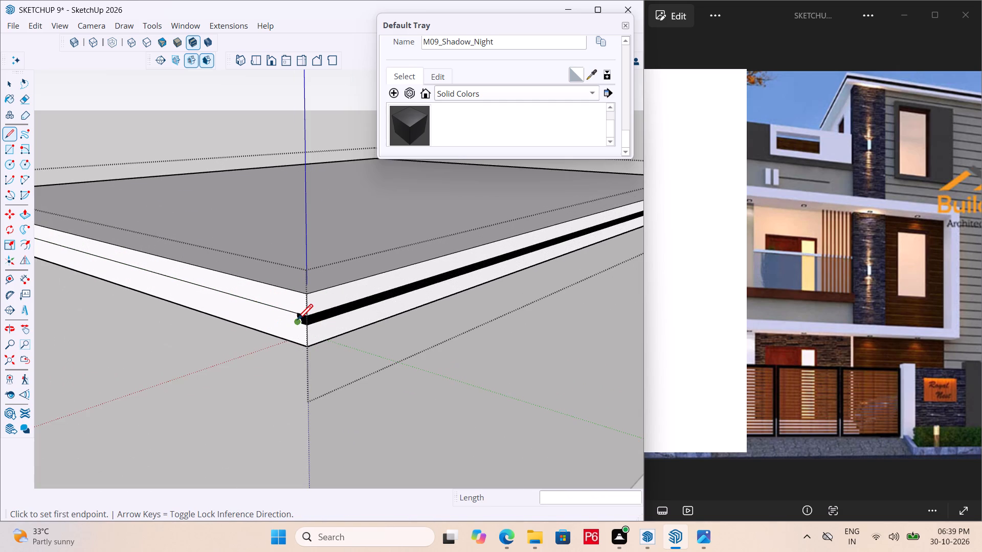
pyautogui.click(297, 321)
pyautogui.scroll(-6, 318, 311)
pyautogui.scroll(-4, 207, 288)
pyautogui.scroll(4, 71, 263)
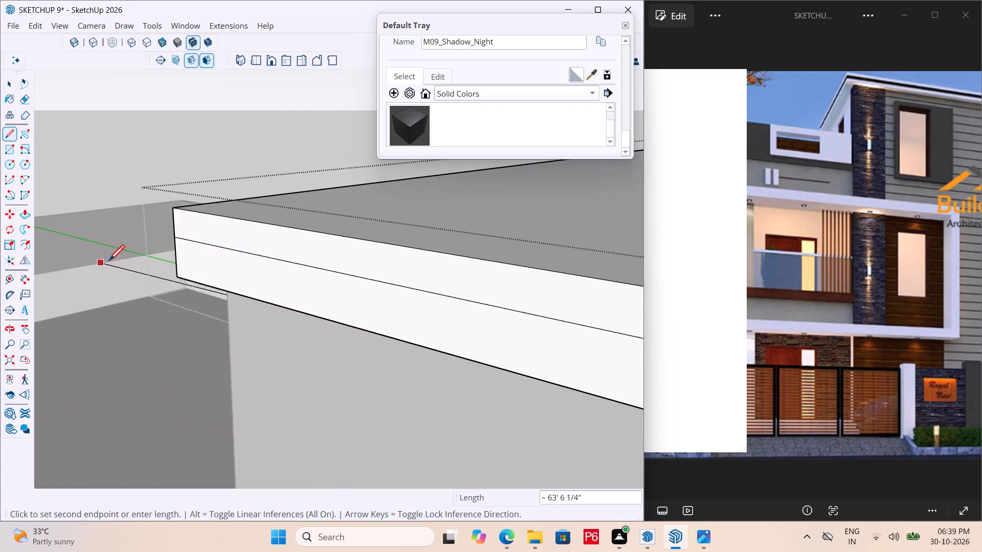
pyautogui.scroll(3, 109, 262)
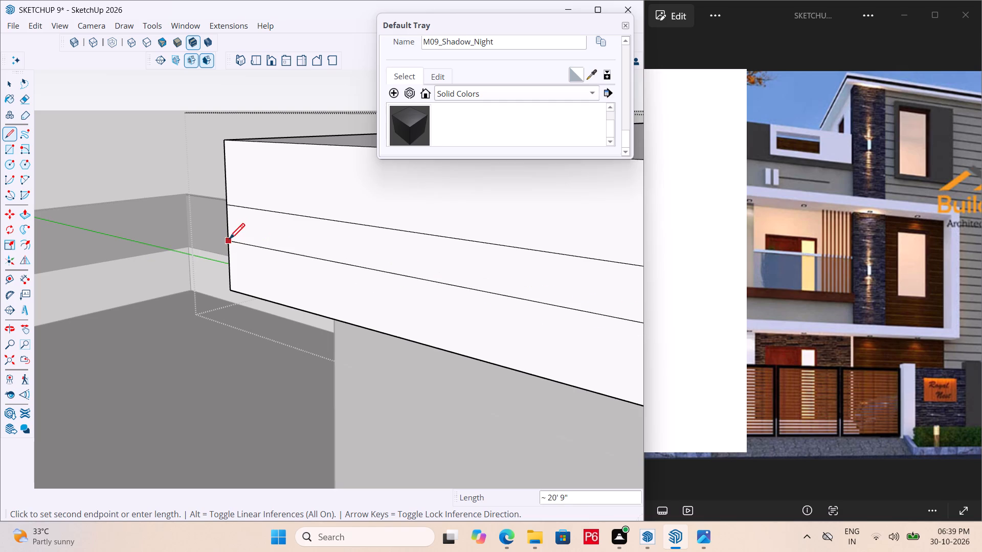
pyautogui.click(230, 235)
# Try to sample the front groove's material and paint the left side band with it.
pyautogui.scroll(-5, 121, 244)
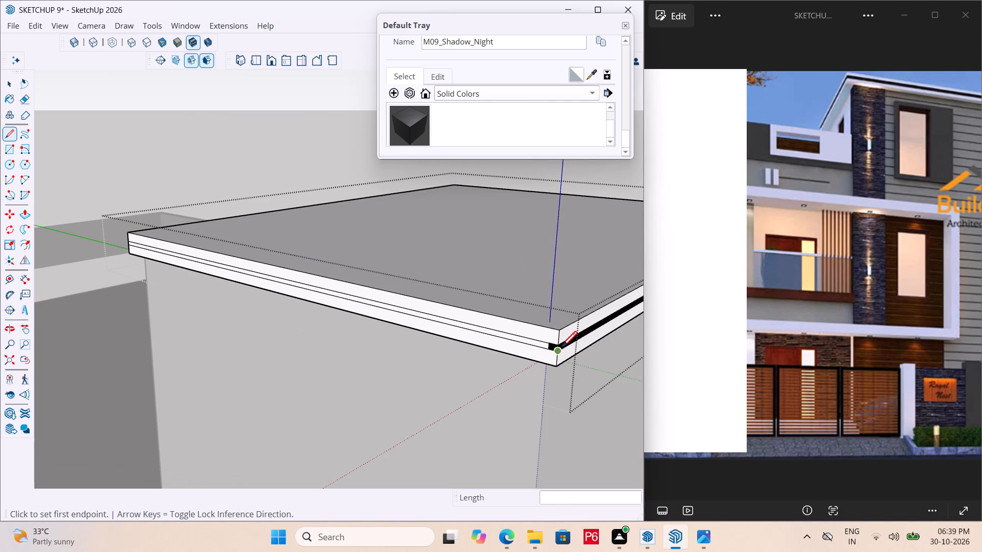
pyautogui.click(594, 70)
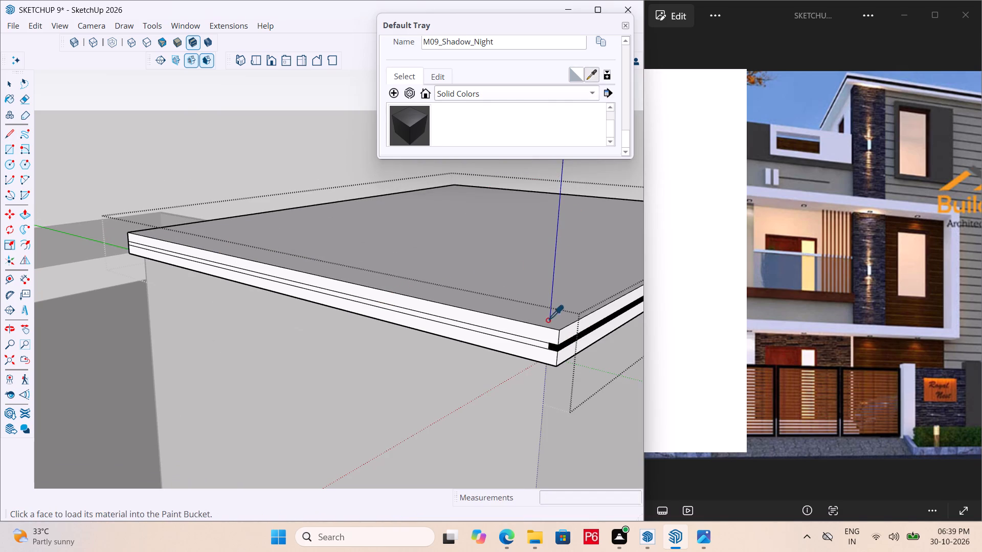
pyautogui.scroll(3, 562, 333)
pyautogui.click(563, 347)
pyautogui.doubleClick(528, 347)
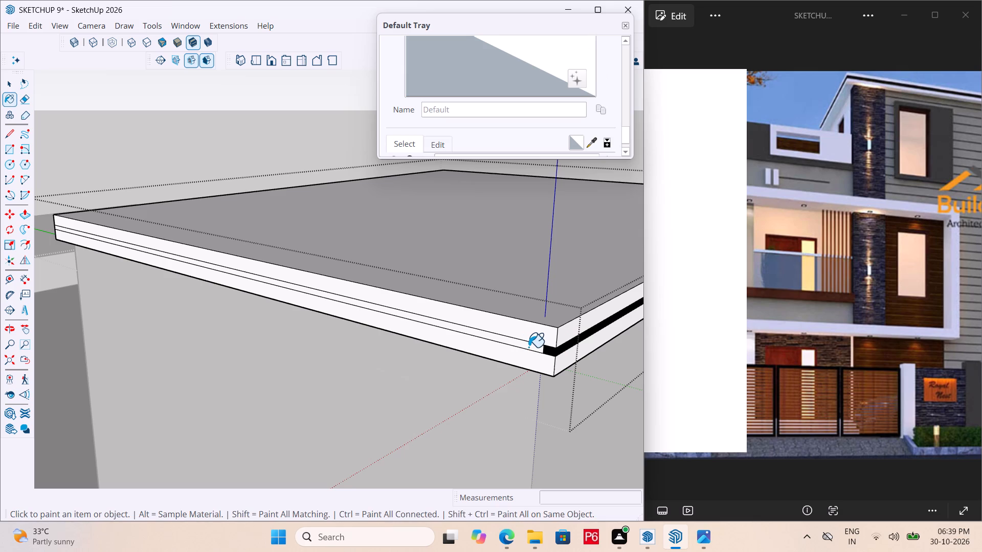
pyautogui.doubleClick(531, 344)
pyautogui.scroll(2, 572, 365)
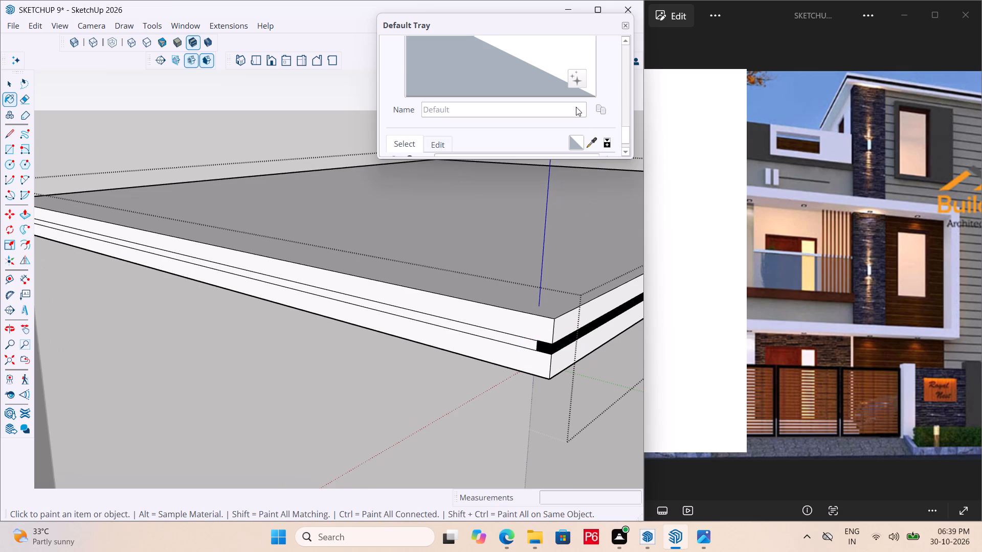
# Sample M09_Shadow_Night from the front groove and paint the band on the slab's left side face with it.
pyautogui.click(590, 140)
pyautogui.scroll(6, 541, 340)
pyautogui.click(563, 344)
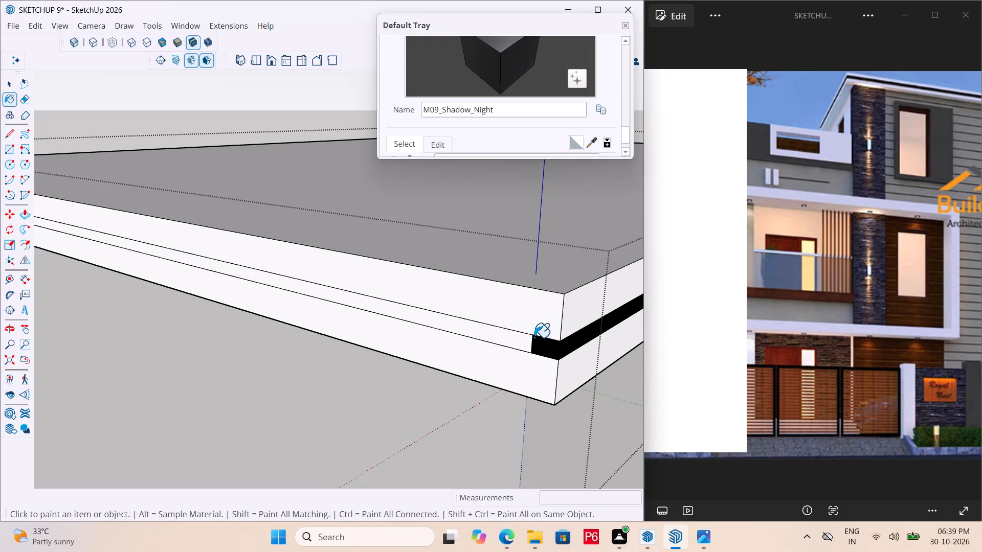
pyautogui.click(525, 339)
# Push the dark band on the slab's left side face 3" inward to continue the groove.
pyautogui.scroll(-13, 566, 320)
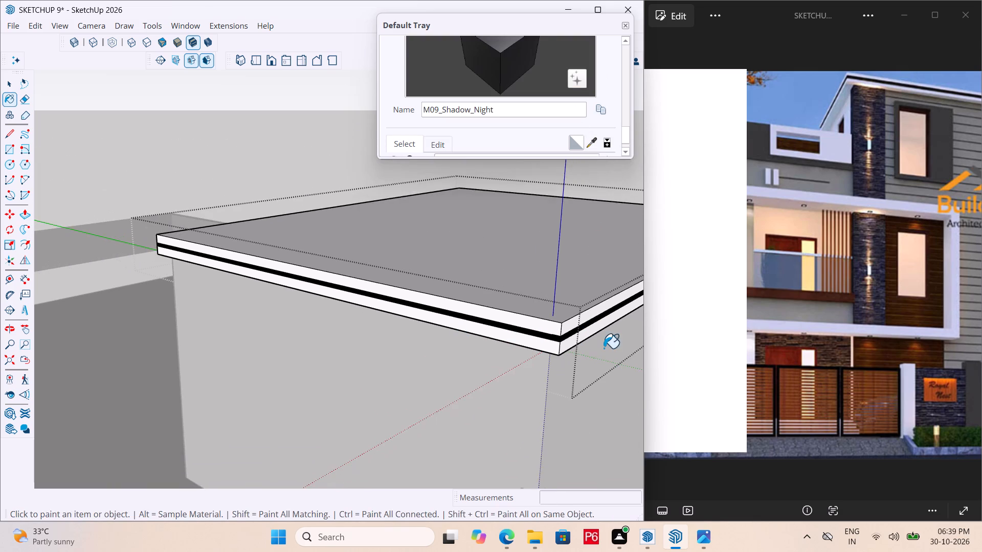
pyautogui.scroll(11, 604, 348)
pyautogui.moveTo(507, 313); pyautogui.dragTo(417, 308, button='middle')
pyautogui.press('p')
pyautogui.click(490, 335)
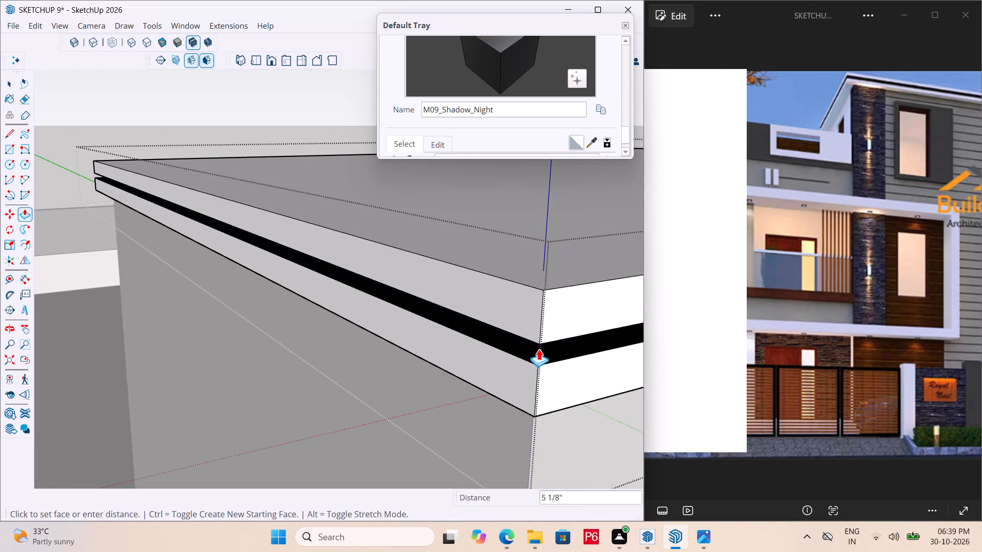
pyautogui.press('3')
pyautogui.hotkey('shift', '"')
pyautogui.press('Return')
# Draw a 20' 9" line along the slab's right side face from the groove's upper inner corner to the far edge.
pyautogui.scroll(-5, 319, 382)
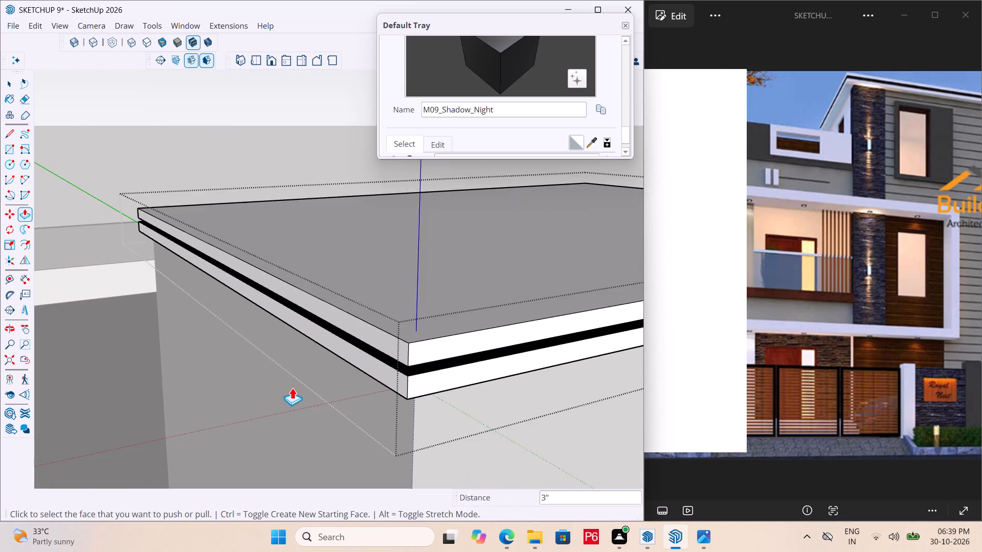
pyautogui.scroll(-5, 222, 356)
pyautogui.scroll(-6, 115, 374)
pyautogui.moveTo(499, 359); pyautogui.dragTo(211, 360, button='middle')
pyautogui.scroll(-1, 307, 360)
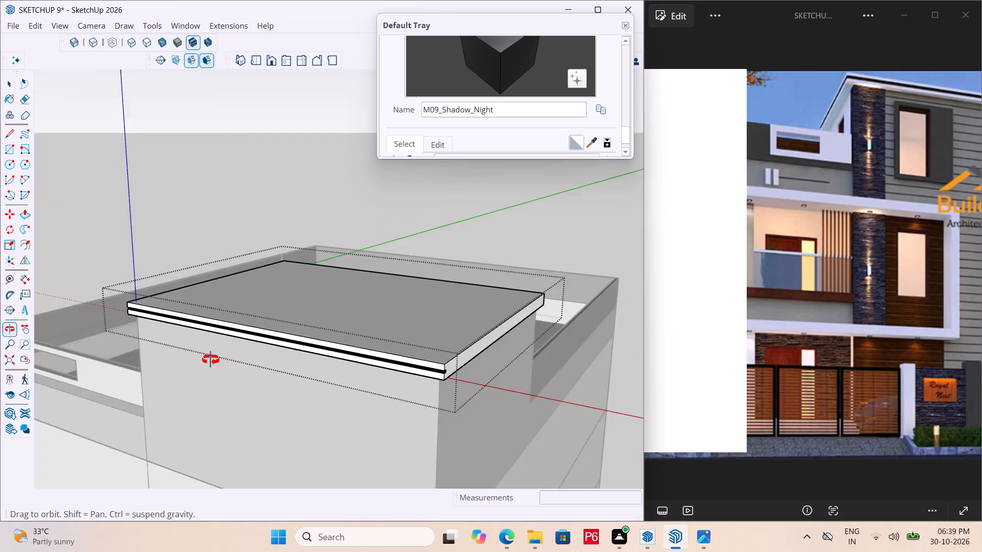
pyautogui.moveTo(211, 360); pyautogui.dragTo(68, 361, button='middle')
pyautogui.scroll(12, 290, 370)
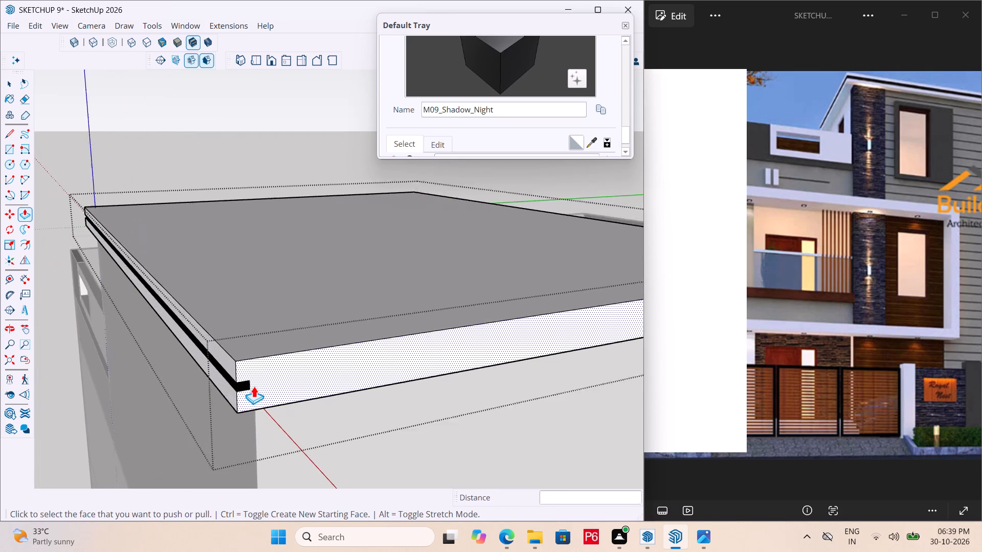
pyautogui.scroll(3, 254, 386)
pyautogui.press('l')
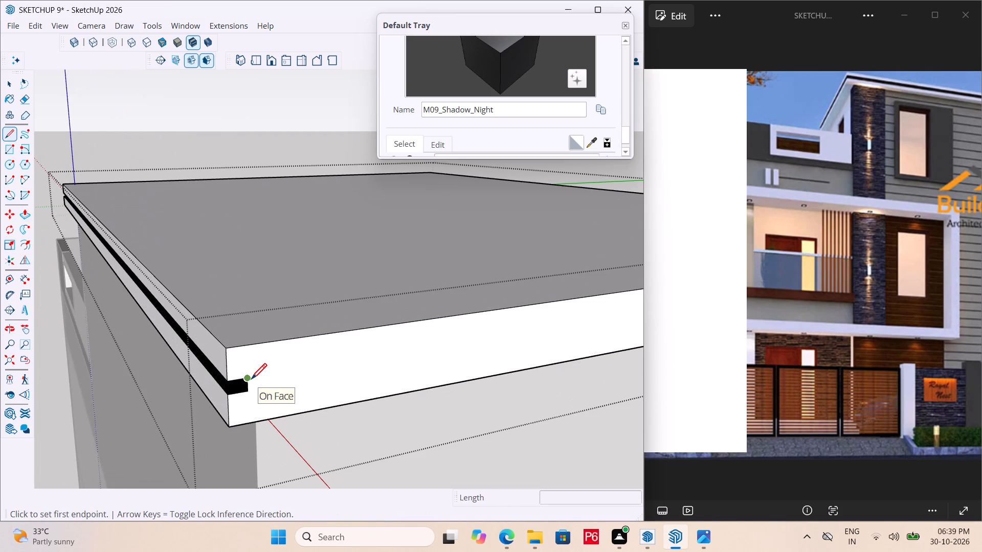
pyautogui.click(251, 381)
pyautogui.scroll(-10, 154, 378)
pyautogui.scroll(8, 462, 329)
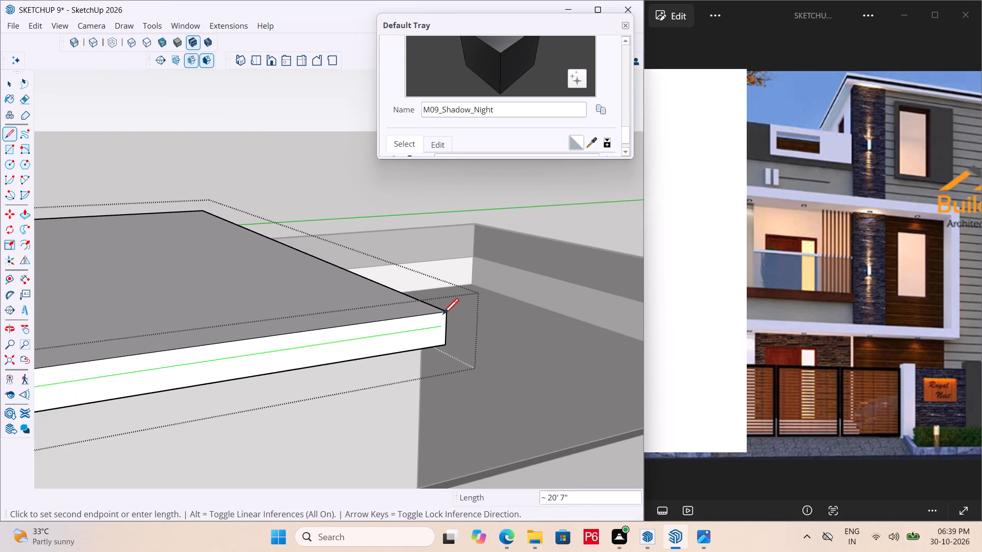
pyautogui.scroll(6, 443, 316)
pyautogui.click(449, 323)
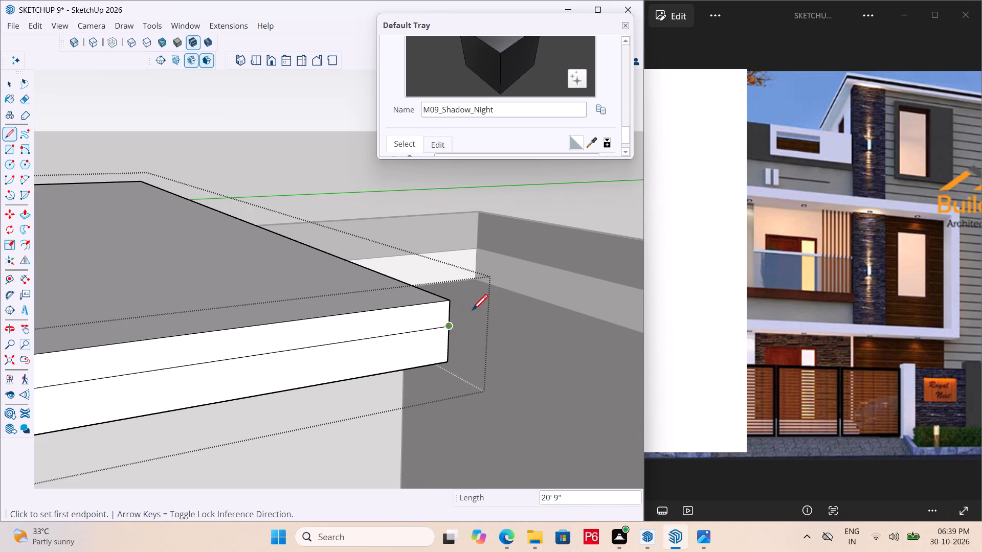
# Draw a second line along the slab's right side face from the groove's lower inner corner to the far edge.
pyautogui.scroll(-7, 508, 302)
pyautogui.press('space')
pyautogui.press('l')
pyautogui.scroll(10, 485, 319)
pyautogui.click(116, 343)
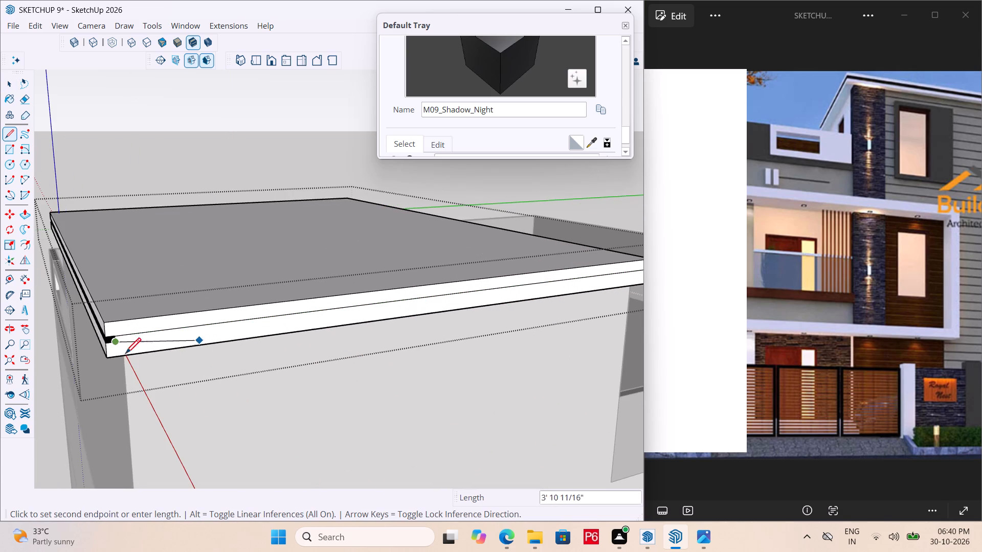
pyautogui.scroll(-5, 102, 361)
pyautogui.scroll(5, 450, 314)
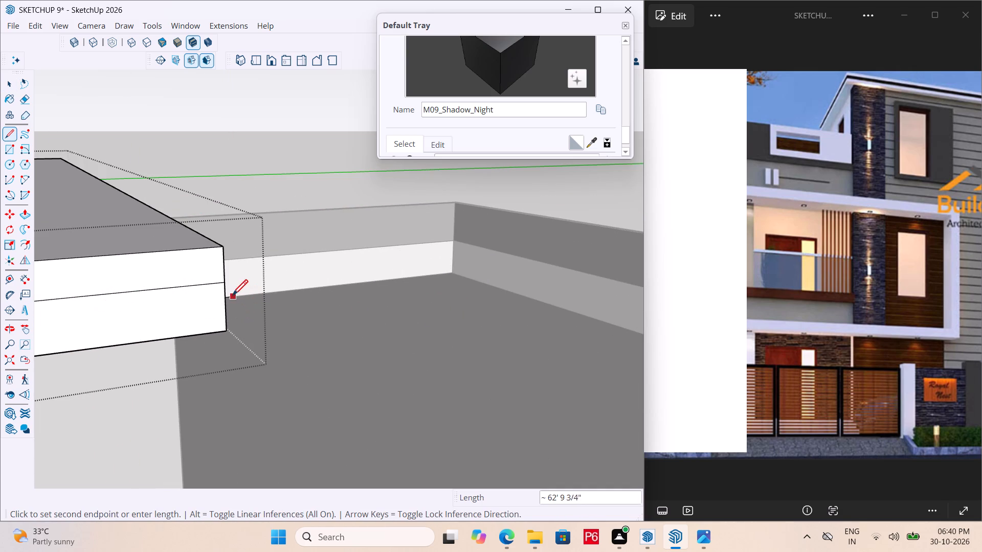
pyautogui.click(226, 295)
pyautogui.scroll(-5, 562, 287)
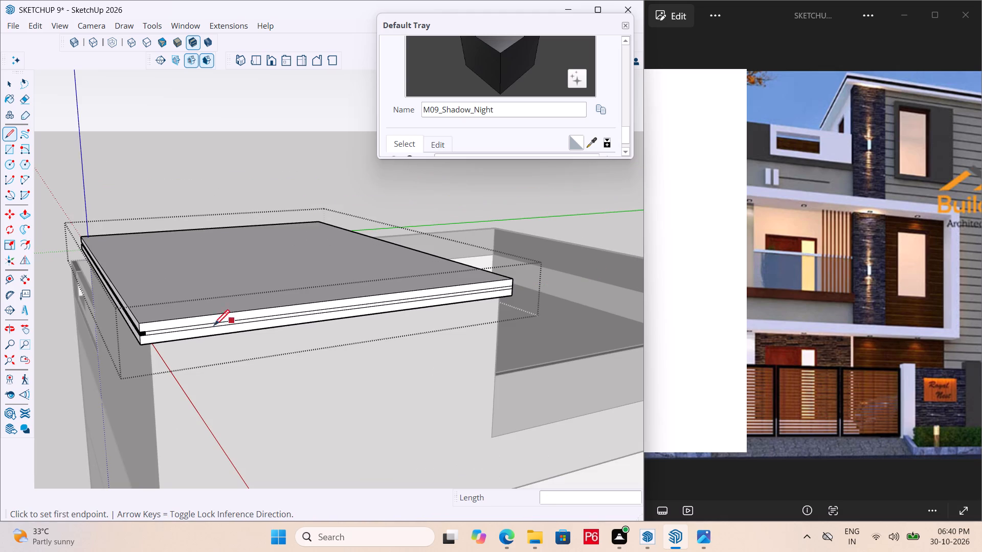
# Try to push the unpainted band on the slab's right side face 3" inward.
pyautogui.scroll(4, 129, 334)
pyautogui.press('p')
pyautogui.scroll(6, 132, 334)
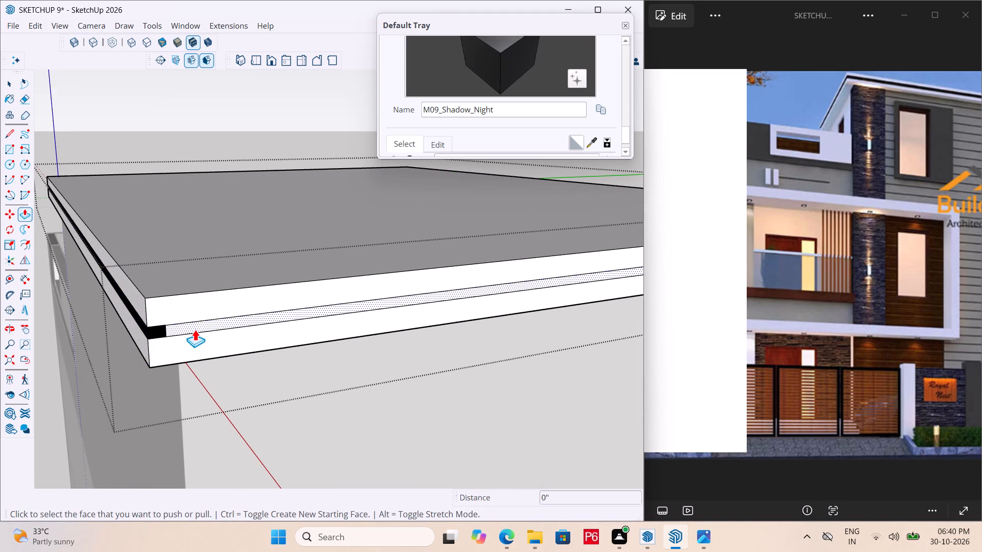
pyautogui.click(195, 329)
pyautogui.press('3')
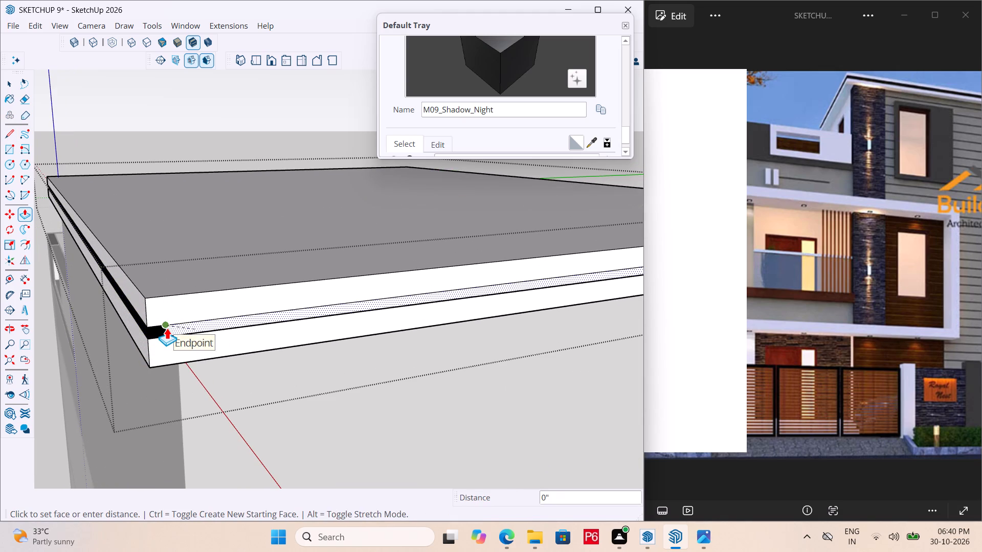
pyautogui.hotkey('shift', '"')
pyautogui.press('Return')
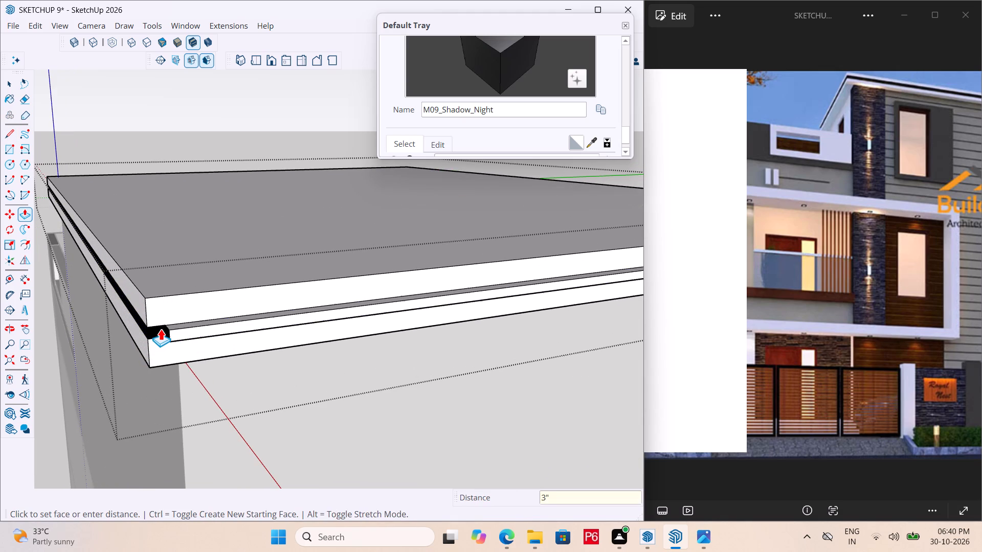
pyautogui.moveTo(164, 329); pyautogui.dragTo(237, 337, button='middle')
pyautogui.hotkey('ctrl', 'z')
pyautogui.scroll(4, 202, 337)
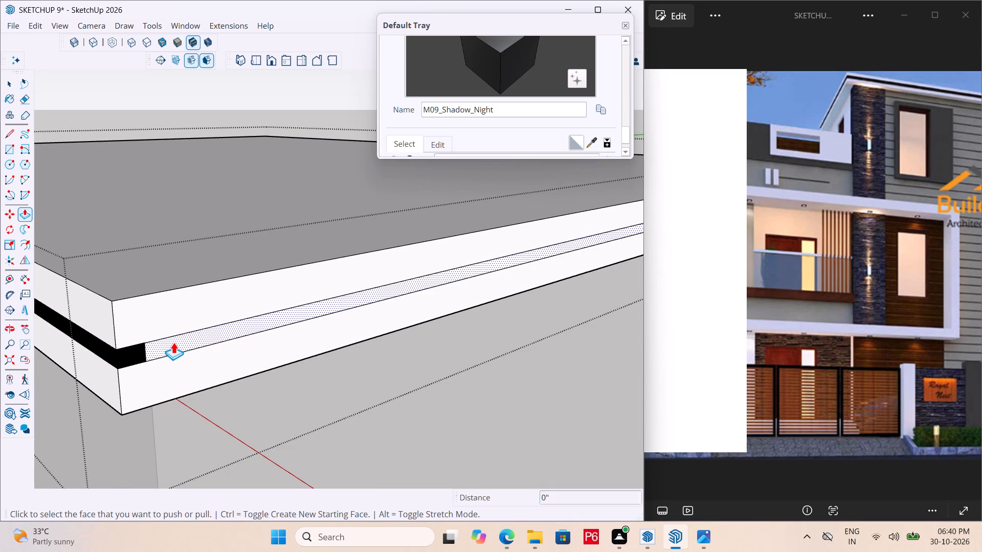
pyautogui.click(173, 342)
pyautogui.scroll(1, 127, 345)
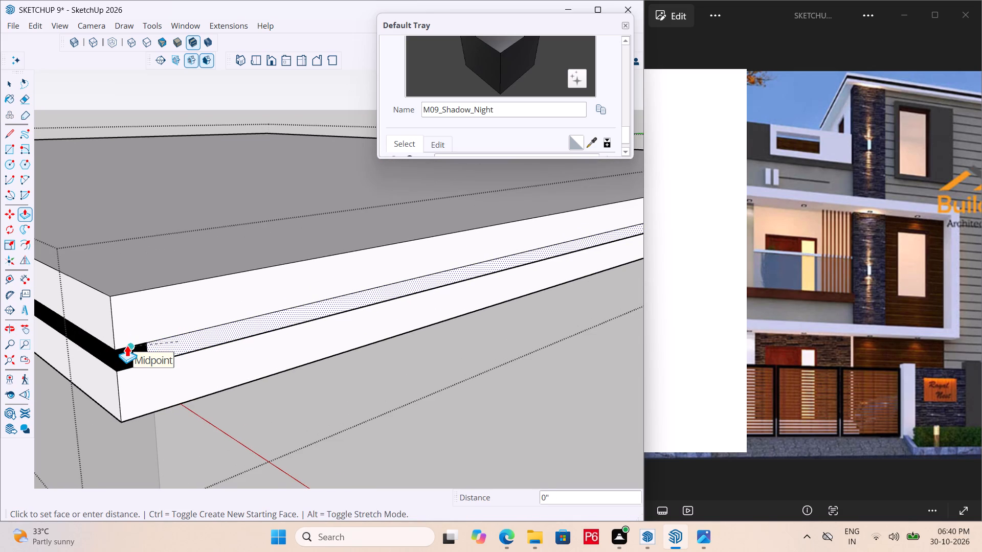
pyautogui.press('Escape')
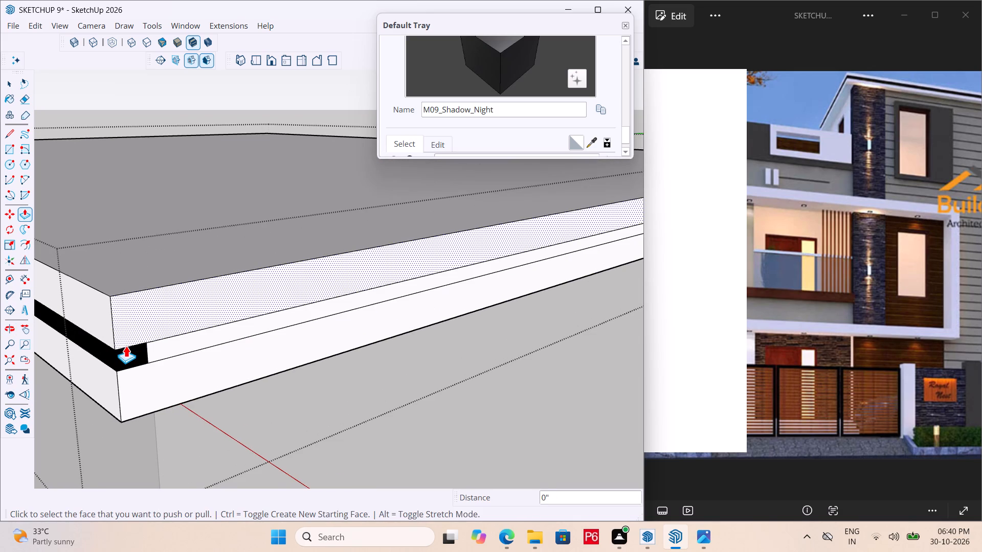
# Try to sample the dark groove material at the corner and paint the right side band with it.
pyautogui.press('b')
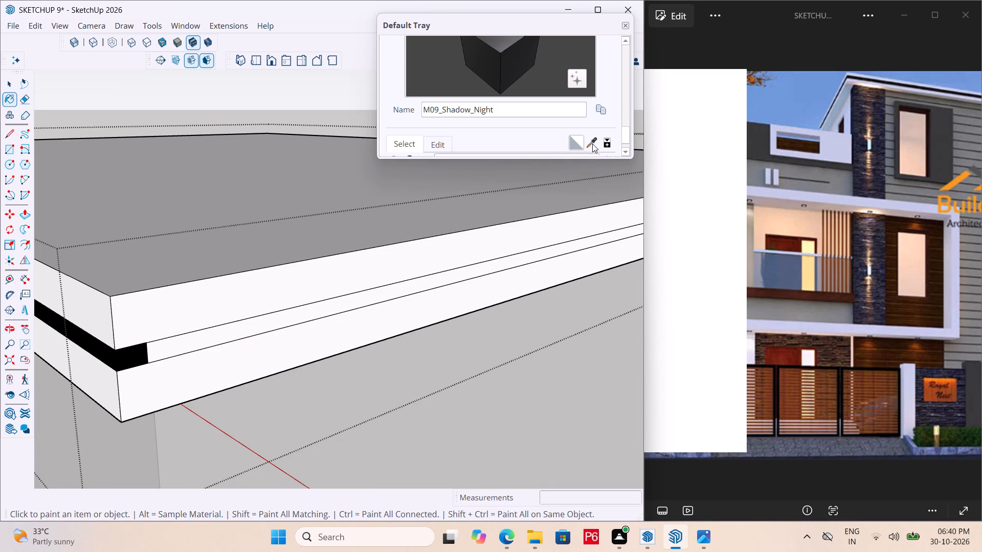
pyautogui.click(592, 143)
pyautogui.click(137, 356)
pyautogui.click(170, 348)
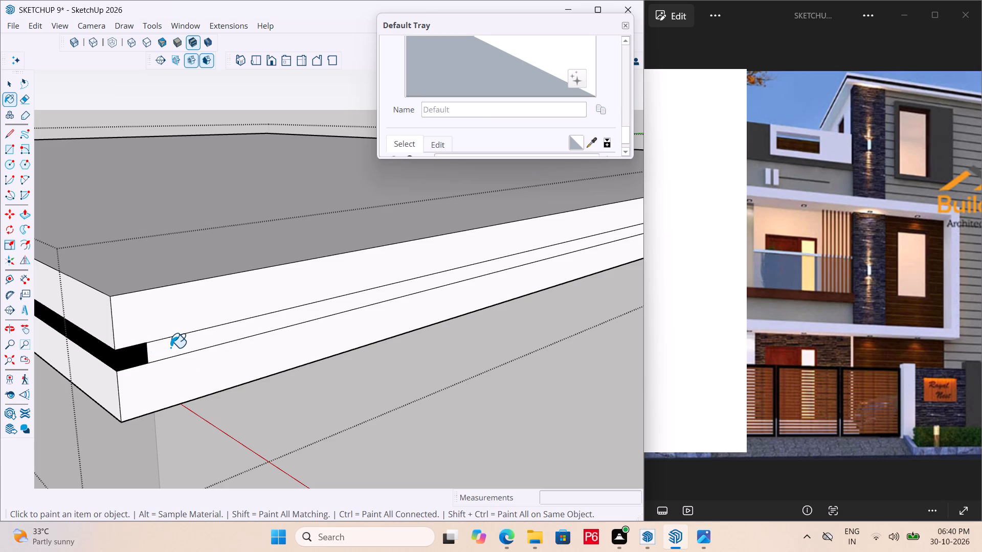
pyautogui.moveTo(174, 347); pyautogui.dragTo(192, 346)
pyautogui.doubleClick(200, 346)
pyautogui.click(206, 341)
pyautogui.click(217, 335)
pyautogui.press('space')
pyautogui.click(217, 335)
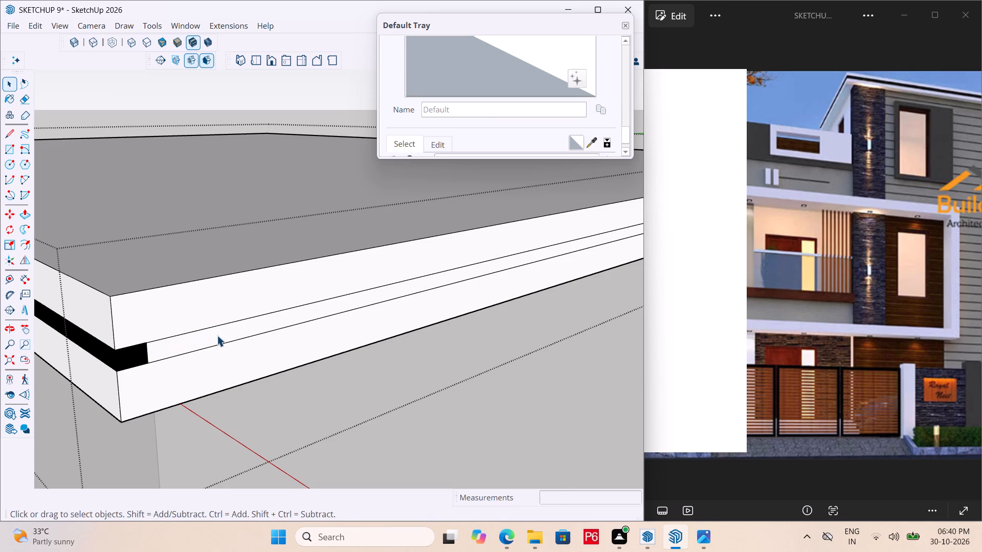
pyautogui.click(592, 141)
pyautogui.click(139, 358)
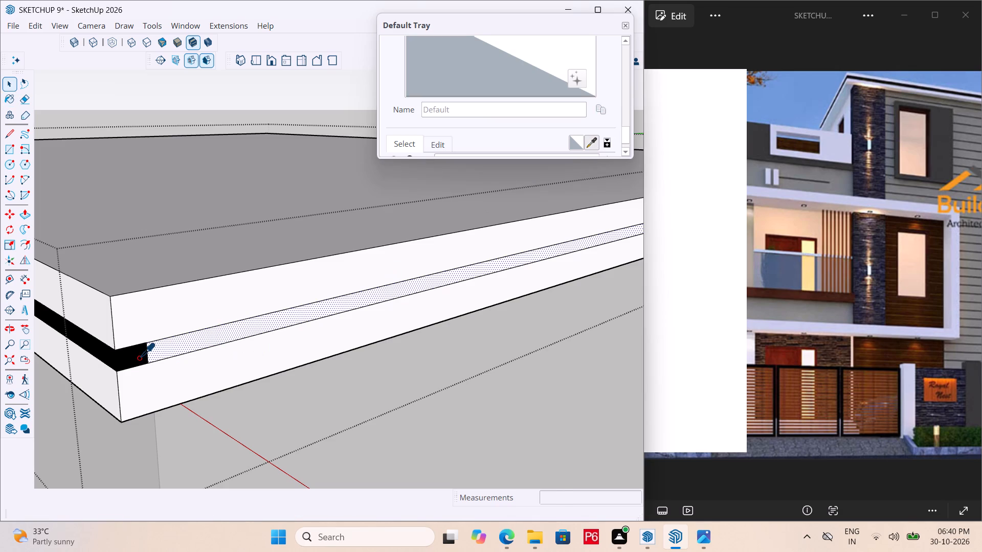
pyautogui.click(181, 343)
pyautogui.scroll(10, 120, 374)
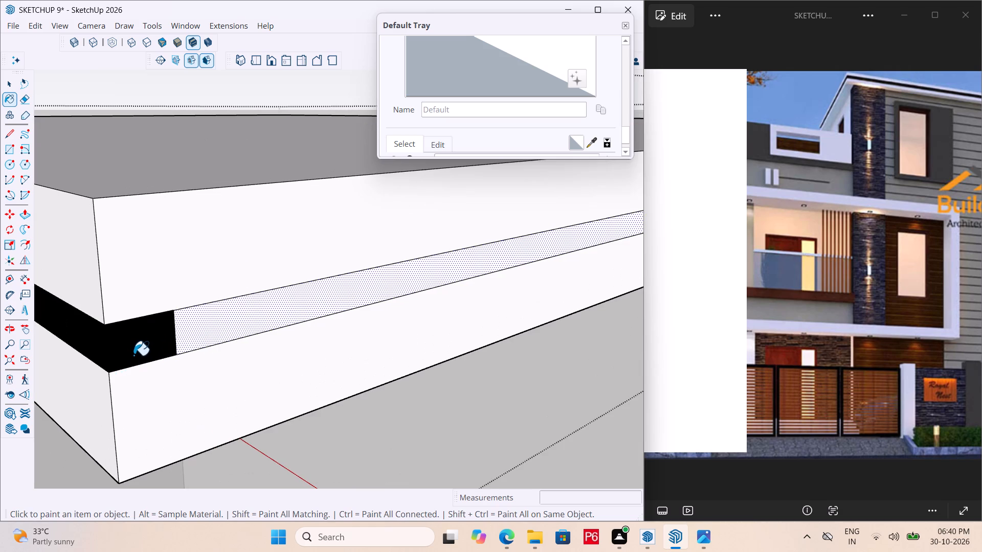
# Sample M09_Shadow_Night from the dark groove end, paint the band on the slab's right side face with it, and save.
pyautogui.click(597, 144)
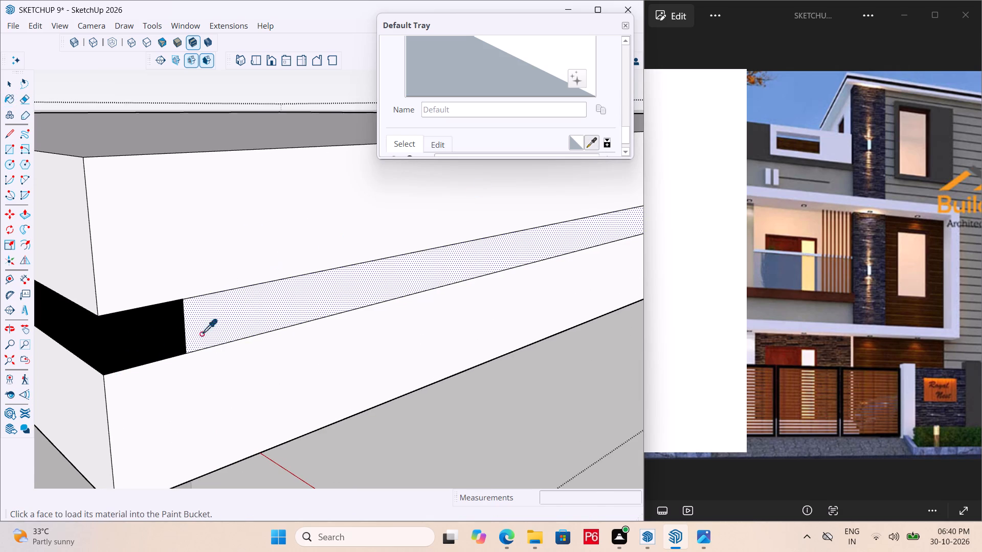
pyautogui.click(117, 337)
pyautogui.click(239, 316)
pyautogui.scroll(-3, 129, 374)
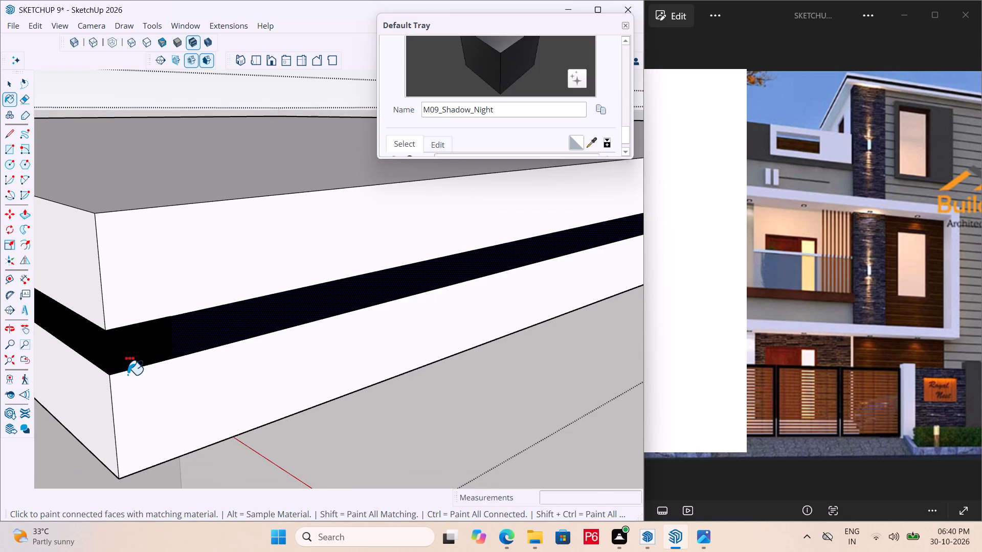
pyautogui.hotkey('ctrl', 's')
pyautogui.hotkey('ctrl', 's')
# Push the dark band on the slab's right side face 3" inward and save the model.
pyautogui.scroll(-5, 138, 391)
pyautogui.press('p')
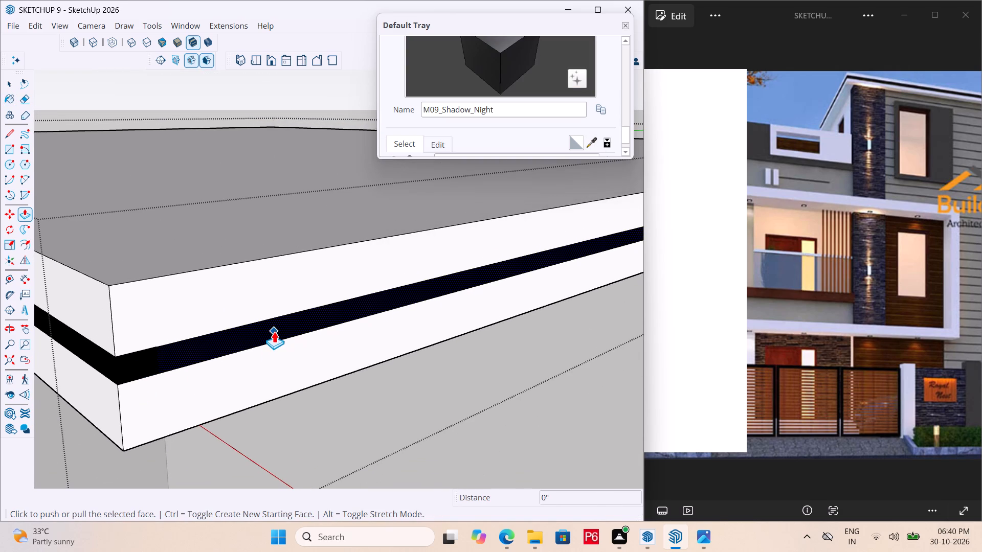
pyautogui.click(274, 331)
pyautogui.scroll(4, 180, 359)
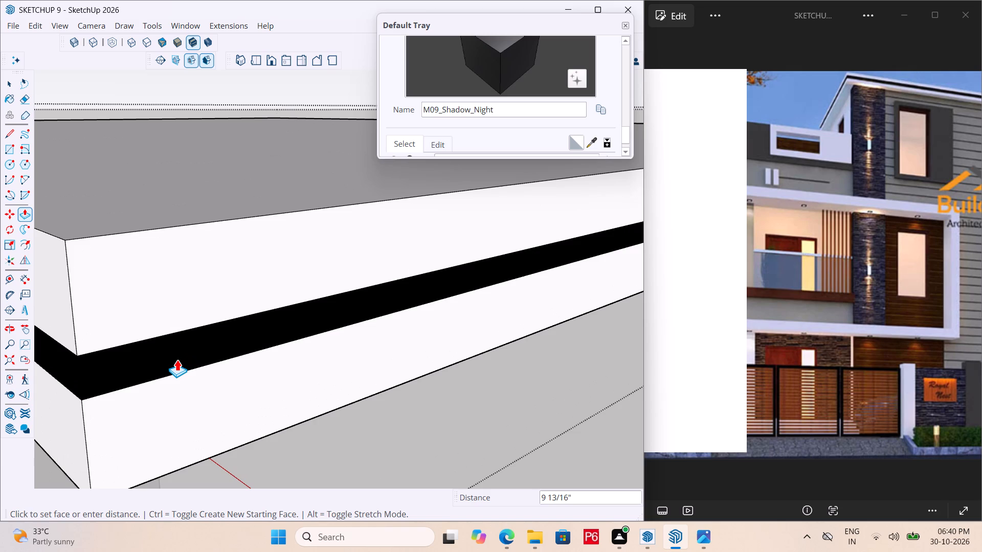
pyautogui.write('3"')
pyautogui.press('Return')
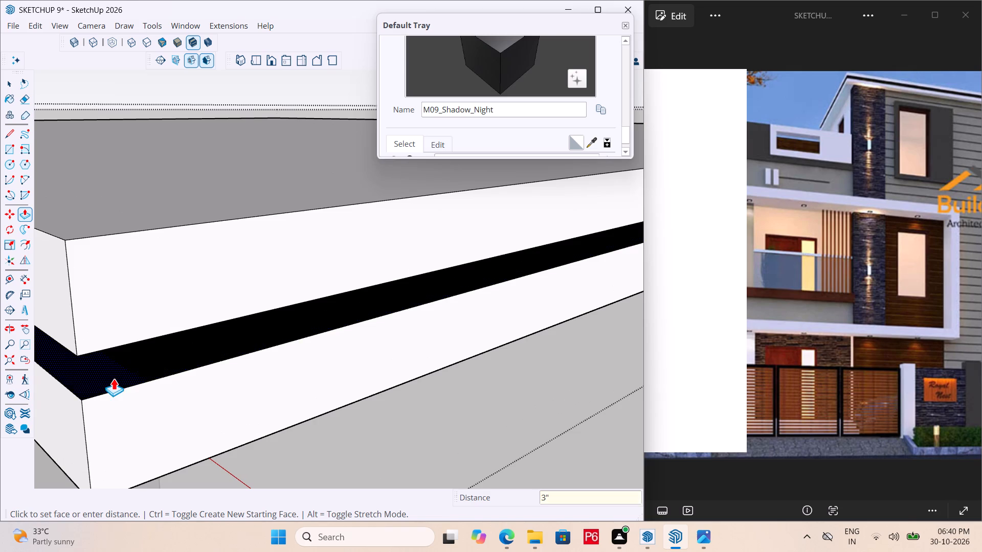
pyautogui.scroll(-5, 114, 378)
pyautogui.hotkey('ctrl', 's')
pyautogui.hotkey('ctrl', 's')
pyautogui.hotkey('ctrl', 's')
# Draw a line about 27' long across the slab's last ungrooved face, joining the upper inner corners of the two groove ends.
pyautogui.moveTo(141, 374); pyautogui.dragTo(130, 347, button='middle')
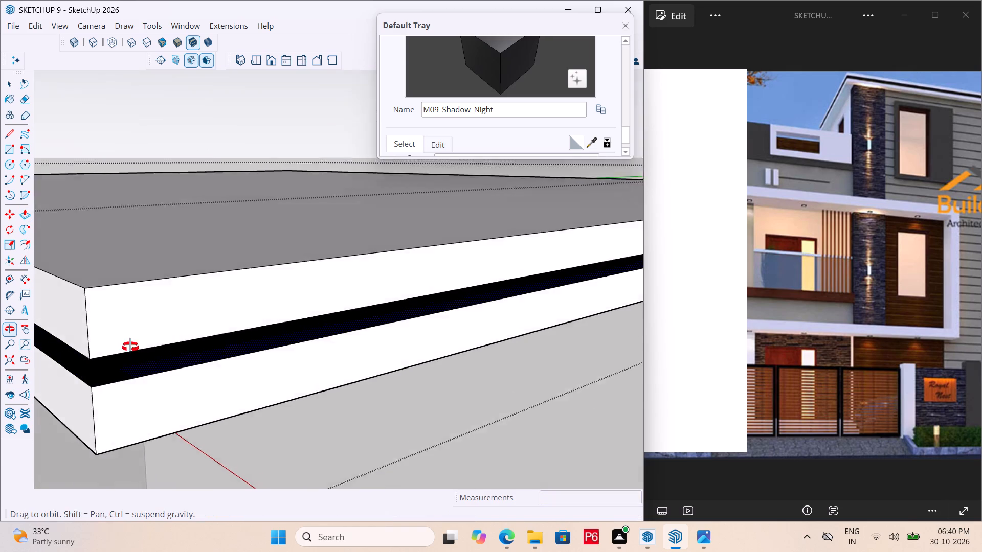
pyautogui.moveTo(130, 347); pyautogui.dragTo(439, 293, button='middle')
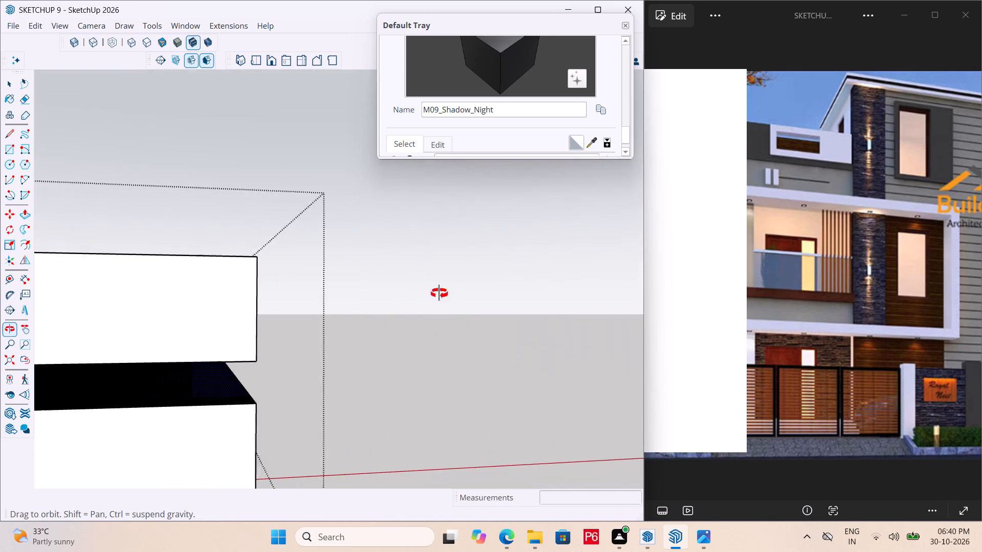
pyautogui.moveTo(439, 293); pyautogui.dragTo(375, 319, button='middle')
pyautogui.scroll(-5, 423, 341)
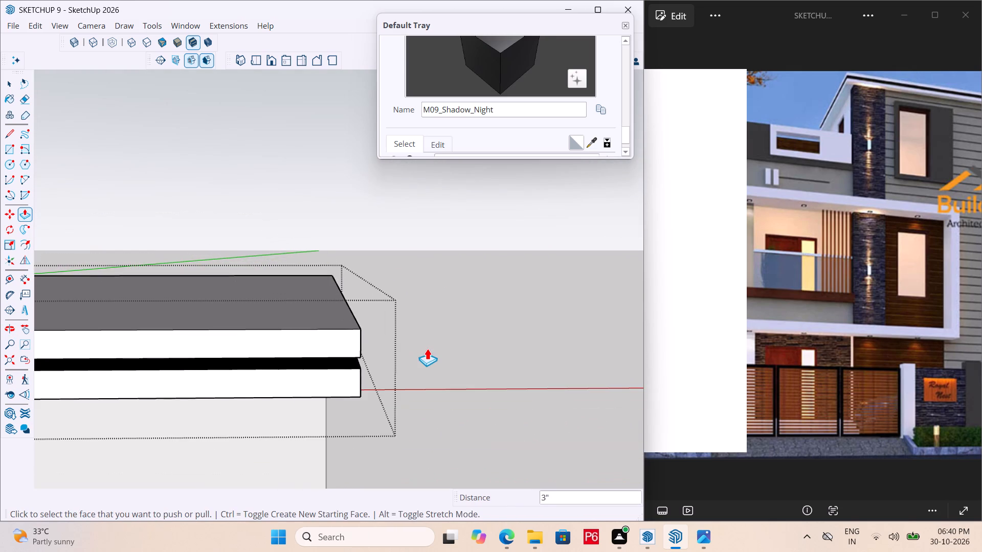
pyautogui.scroll(-1, 401, 354)
pyautogui.moveTo(400, 354); pyautogui.dragTo(102, 380, button='middle')
pyautogui.scroll(-1, 102, 380)
pyautogui.scroll(-4, 439, 363)
pyautogui.moveTo(328, 361); pyautogui.dragTo(44, 335, button='middle')
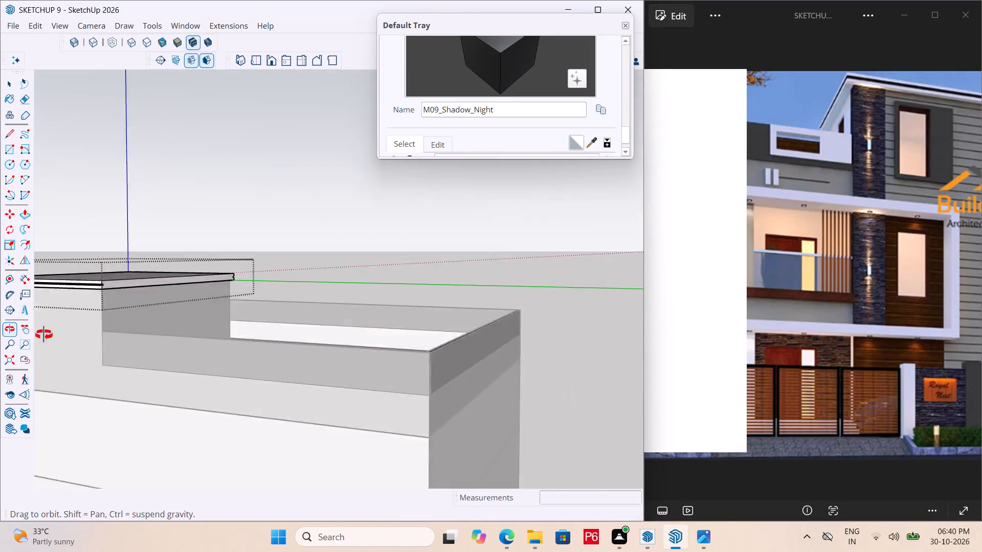
pyautogui.moveTo(44, 335); pyautogui.dragTo(0, 335, button='middle')
pyautogui.scroll(-5, 417, 401)
pyautogui.scroll(17, 154, 266)
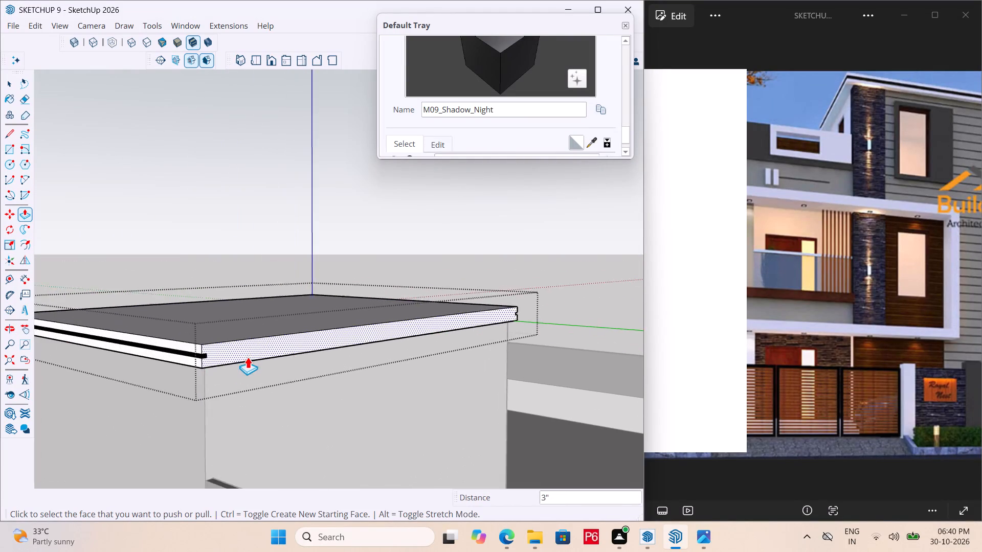
pyautogui.scroll(5, 248, 357)
pyautogui.moveTo(203, 355); pyautogui.dragTo(173, 366, button='middle')
pyautogui.press('l')
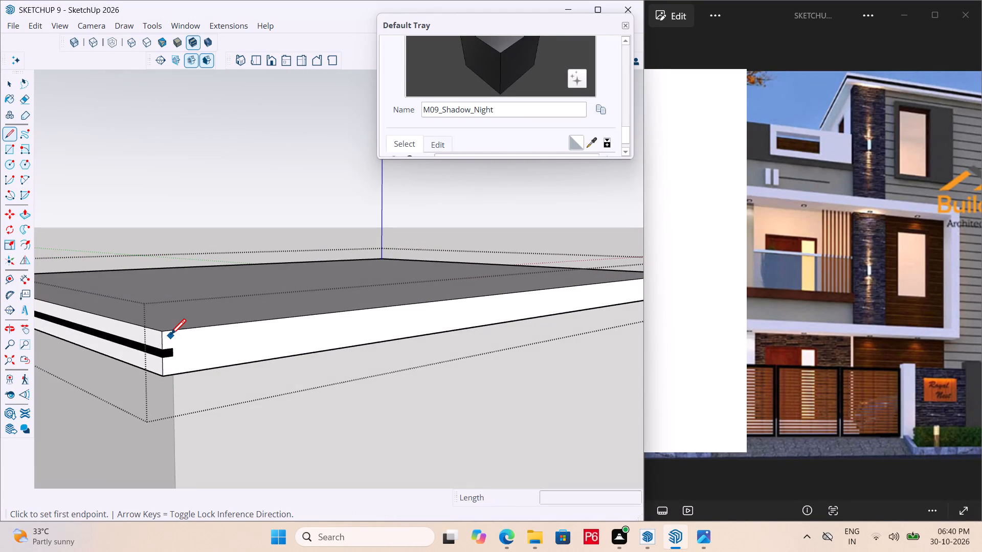
pyautogui.click(172, 347)
pyautogui.scroll(-5, 40, 411)
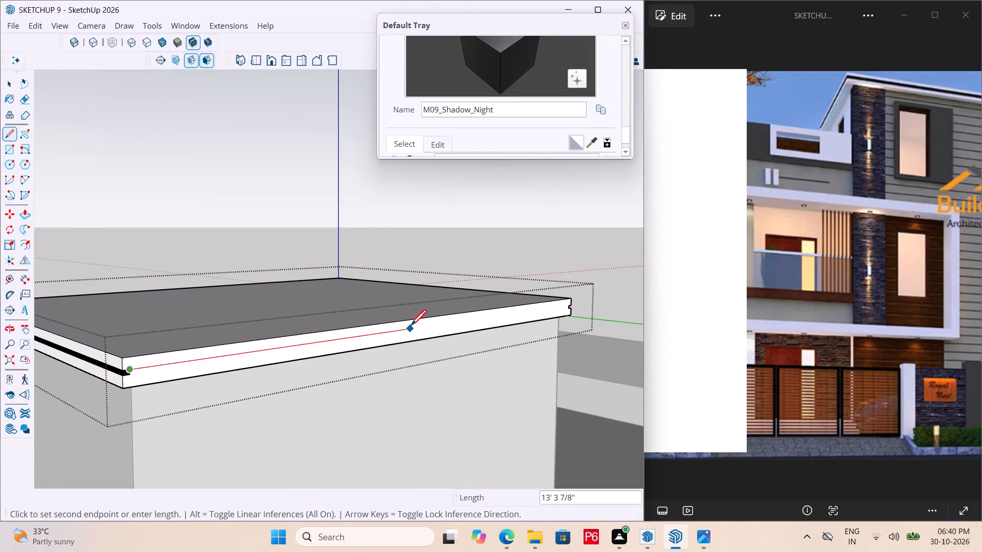
pyautogui.scroll(-2, 414, 327)
pyautogui.scroll(16, 575, 303)
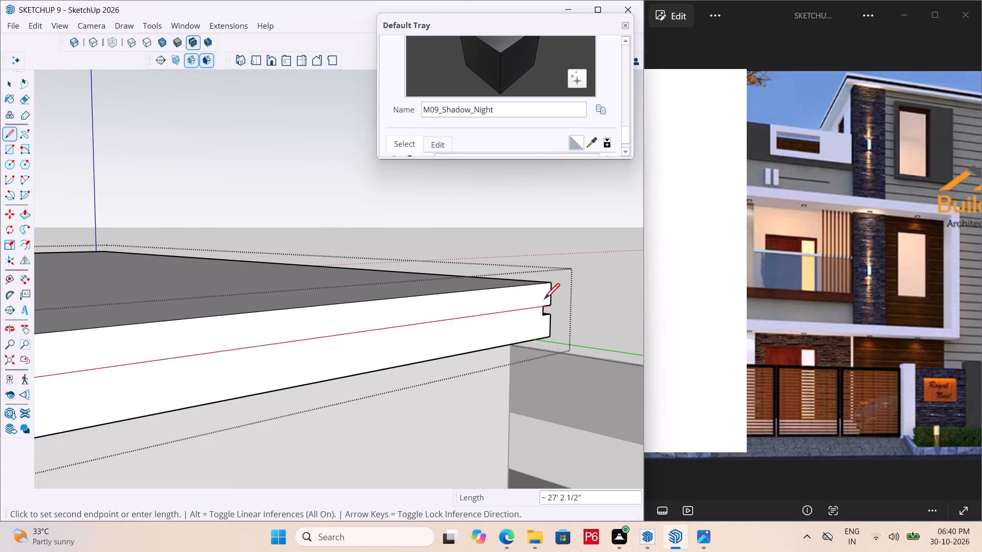
pyautogui.click(543, 305)
# Draw a parallel line about 27' long joining the lower inner corners of the groove ends on the same face, and save.
pyautogui.press('l')
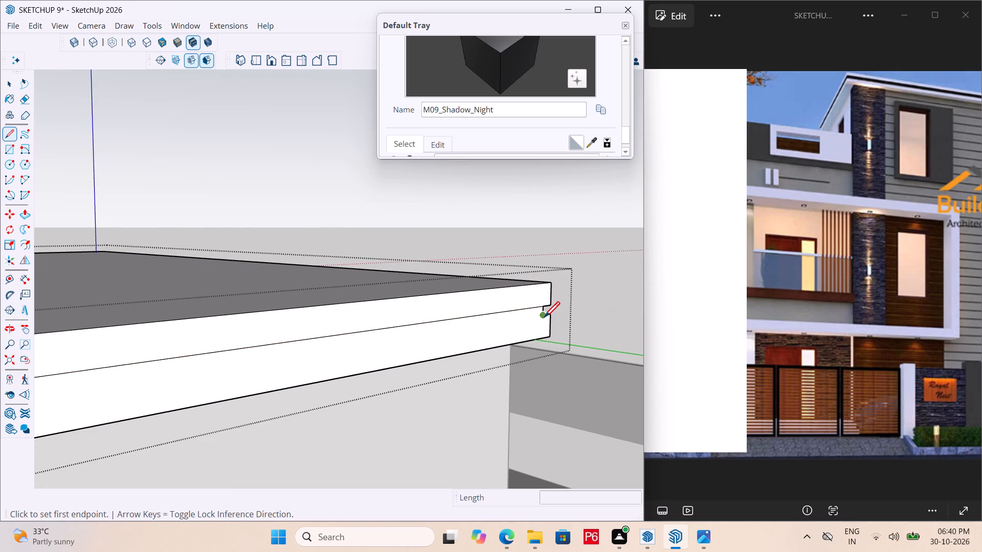
pyautogui.click(544, 319)
pyautogui.scroll(-6, 421, 316)
pyautogui.scroll(-4, 515, 319)
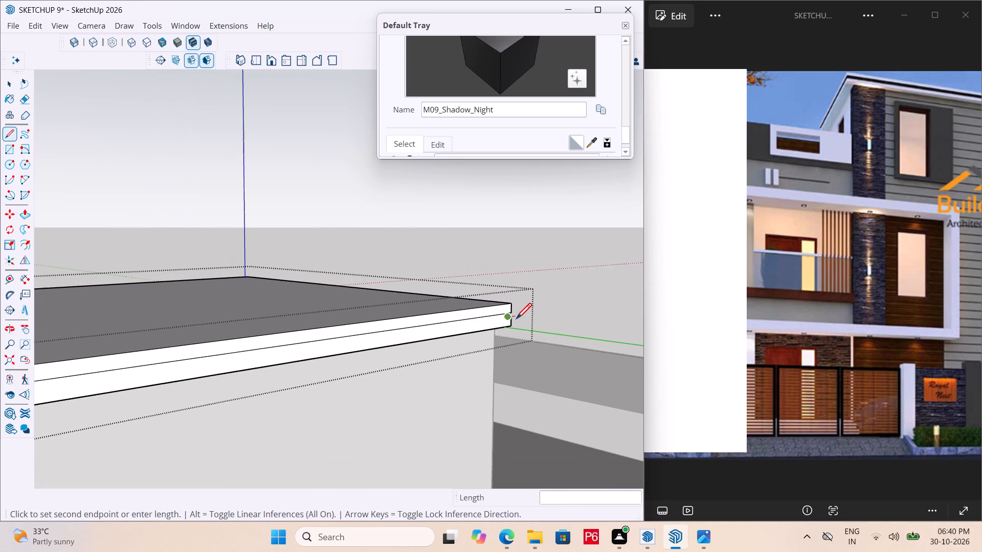
pyautogui.scroll(-7, 516, 320)
pyautogui.scroll(10, 137, 385)
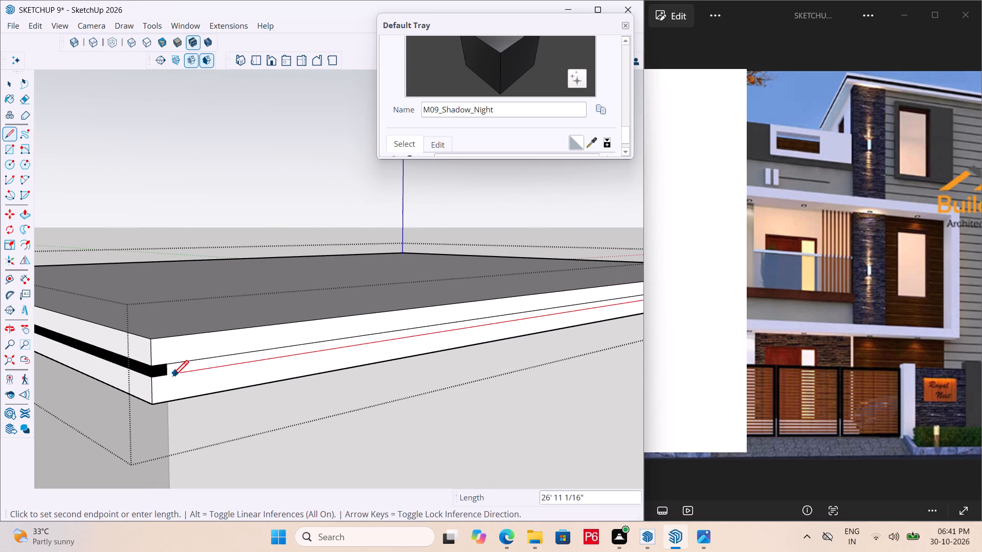
pyautogui.click(169, 377)
pyautogui.hotkey('ctrl', 's')
pyautogui.hotkey('ctrl', 's')
pyautogui.hotkey('ctrl', 's')
pyautogui.hotkey('ctrl', 's')
# Sample M09_Shadow_Night from the adjoining groove and paint the new band on the slab's last face with it.
pyautogui.keyDown('ctrl'); pyautogui.scroll(5, 186, 369); pyautogui.keyUp('ctrl')
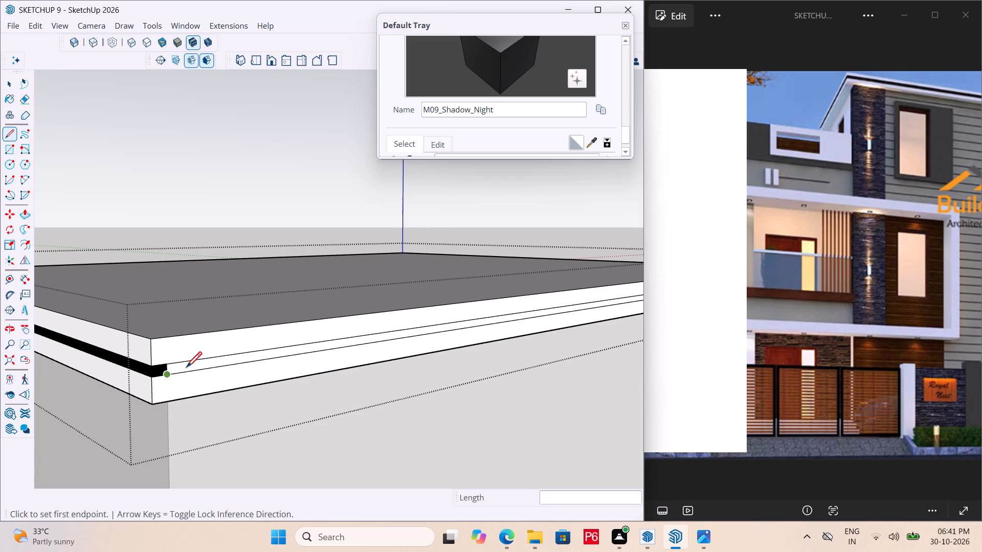
pyautogui.keyDown('ctrl'); pyautogui.scroll(4, 186, 369); pyautogui.keyUp('ctrl')
pyautogui.click(589, 142)
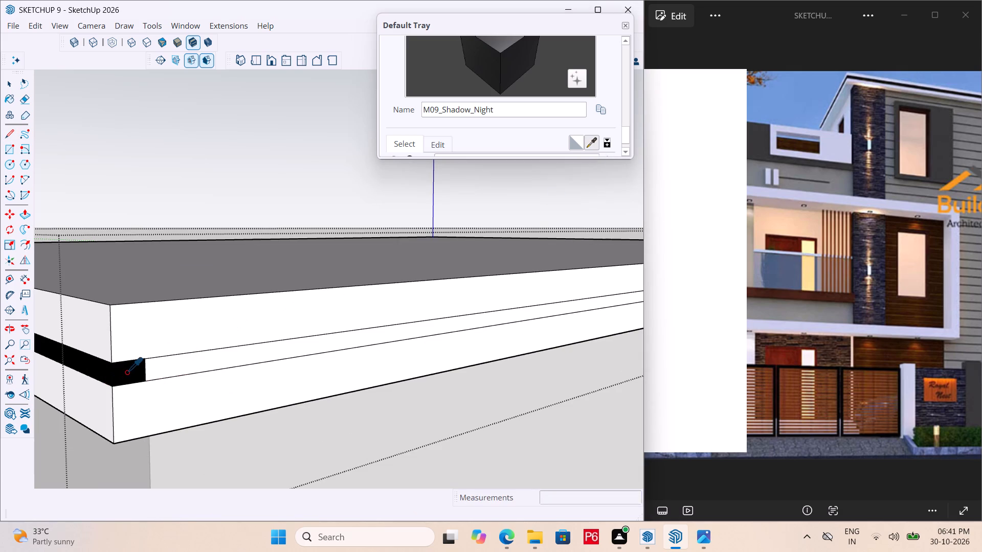
pyautogui.click(128, 370)
pyautogui.click(181, 361)
# Push the dark band on the slab's last face 3" inward to close the groove loop, and save the model.
pyautogui.press('p')
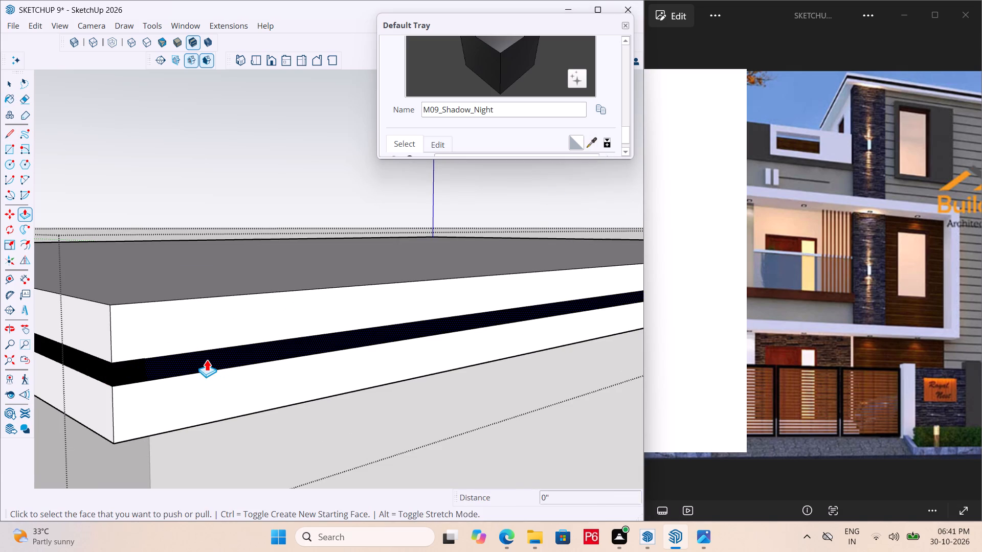
pyautogui.click(206, 357)
pyautogui.write('3"')
pyautogui.press('Return')
pyautogui.moveTo(184, 353); pyautogui.dragTo(219, 434, button='middle')
pyautogui.hotkey('ctrl', 's')
pyautogui.hotkey('ctrl', 's')
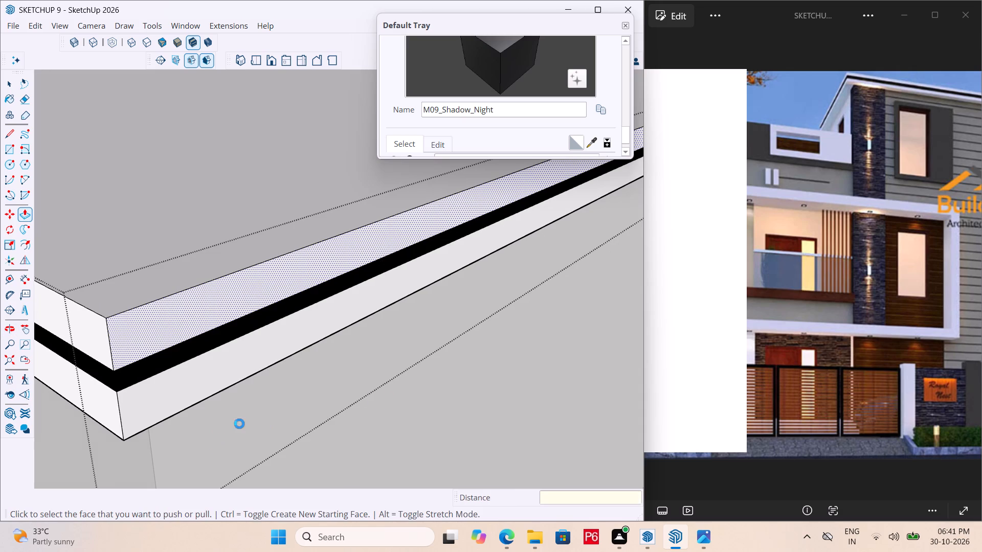
pyautogui.hotkey('ctrl', 's')
pyautogui.hotkey('ctrl', 's')
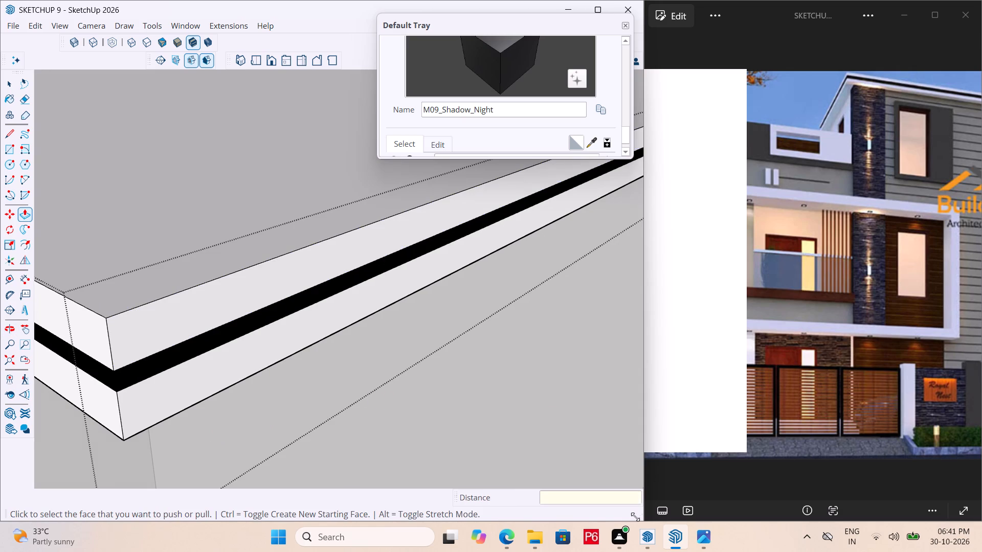
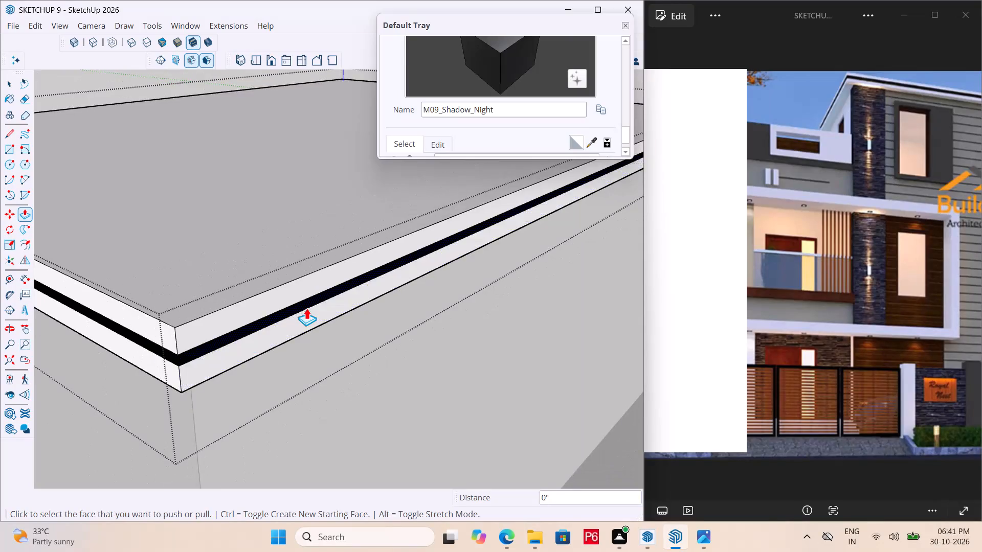
# Leave the rooftop slab's editing context and close the Default Tray.
pyautogui.scroll(-7, 297, 335)
pyautogui.scroll(-11, 403, 278)
pyautogui.press('space')
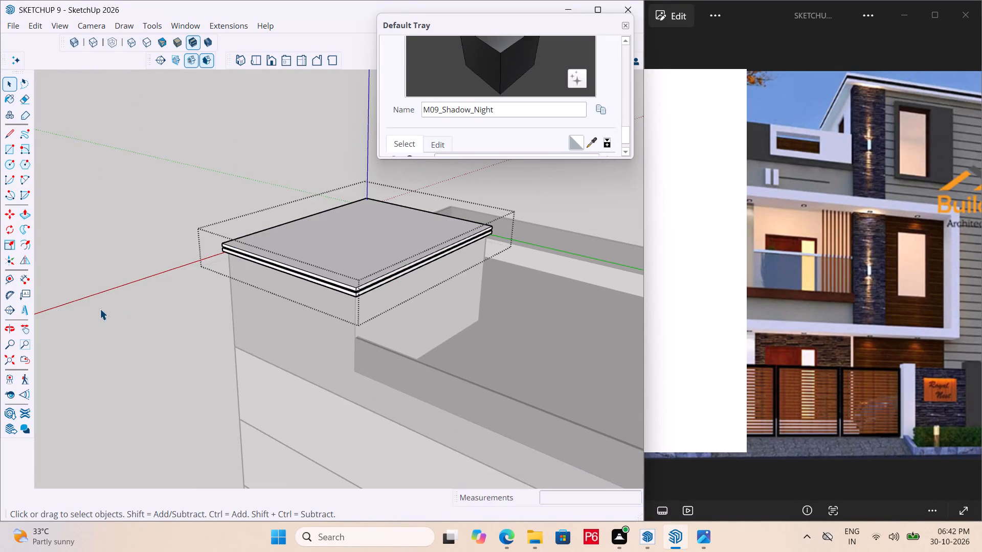
pyautogui.click(100, 307)
pyautogui.moveTo(204, 323); pyautogui.dragTo(600, 324, button='middle')
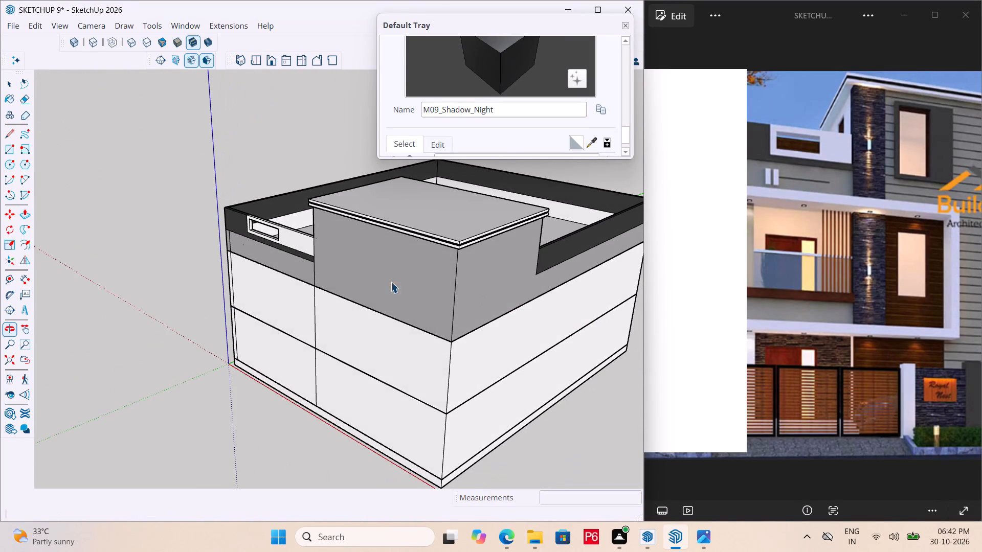
pyautogui.moveTo(274, 305); pyautogui.dragTo(639, 147, button='middle')
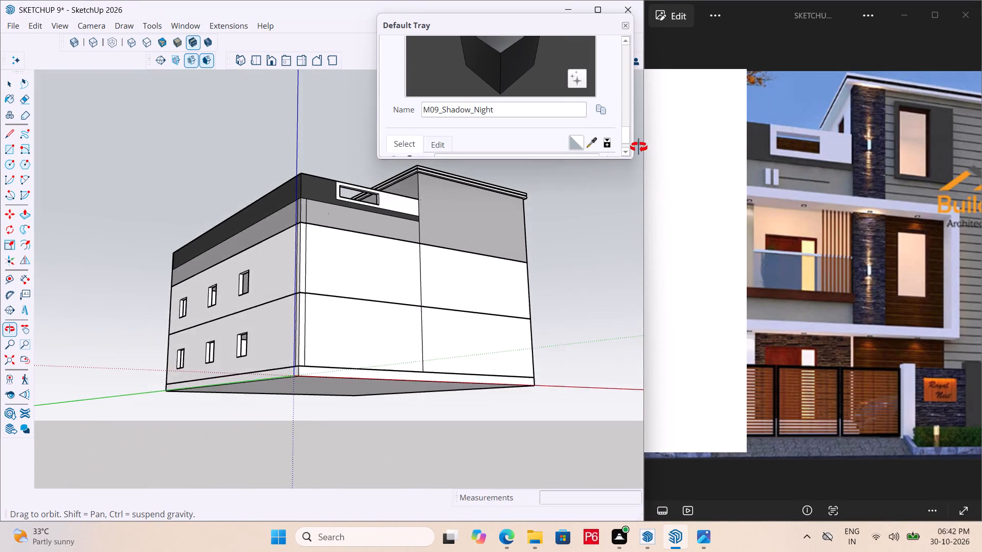
pyautogui.moveTo(639, 147); pyautogui.dragTo(615, 158, button='middle')
pyautogui.scroll(5, 452, 150)
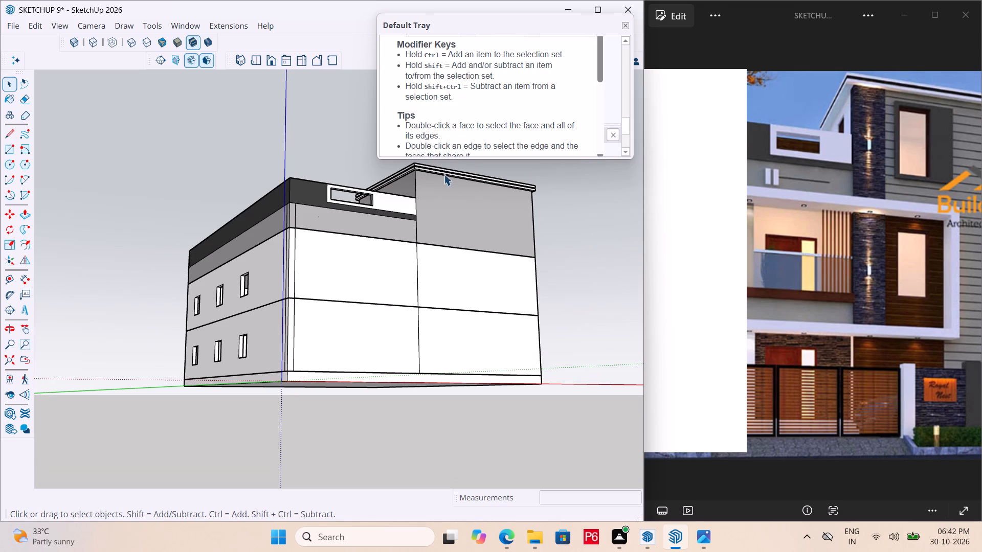
pyautogui.click(626, 26)
# Open the rooftop slab for editing and pull the strip above the groove on its front face outward 2".
pyautogui.scroll(6, 482, 167)
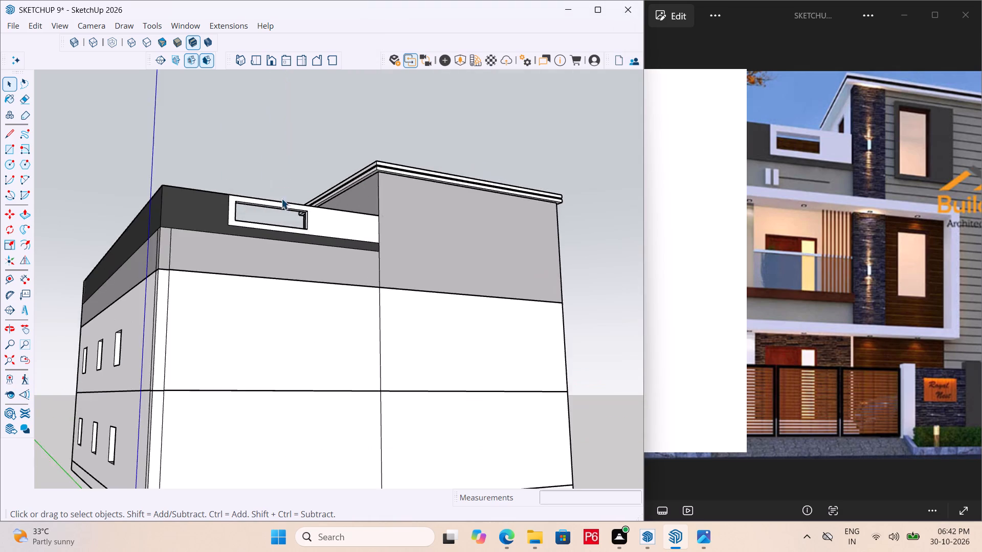
pyautogui.scroll(8, 281, 198)
pyautogui.scroll(-5, 235, 227)
pyautogui.scroll(-5, 171, 269)
pyautogui.moveTo(243, 269); pyautogui.dragTo(272, 304, button='middle')
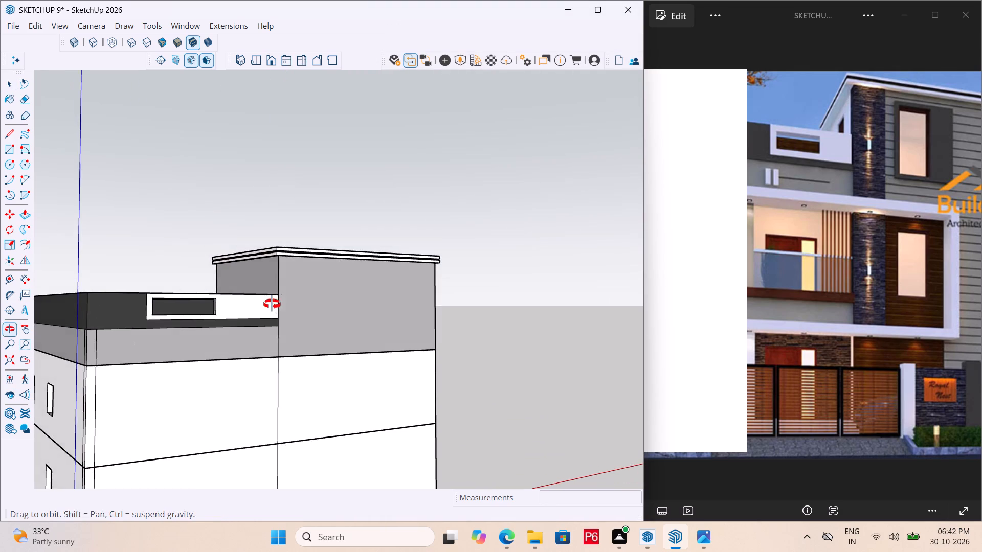
pyautogui.moveTo(272, 304); pyautogui.dragTo(275, 304, button='middle')
pyautogui.scroll(14, 318, 237)
pyautogui.click(248, 275)
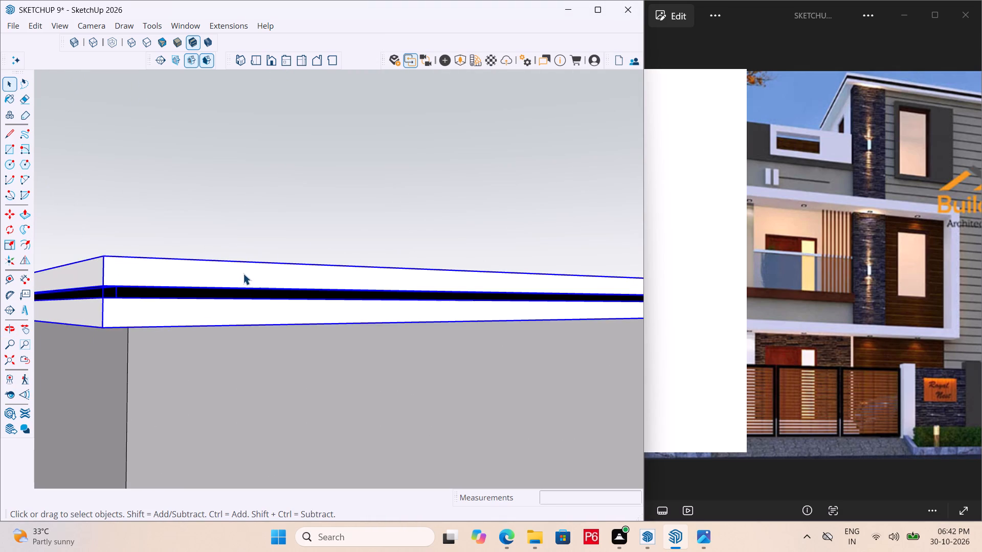
pyautogui.doubleClick(243, 273)
pyautogui.click(234, 271)
pyautogui.press('p')
pyautogui.click(234, 271)
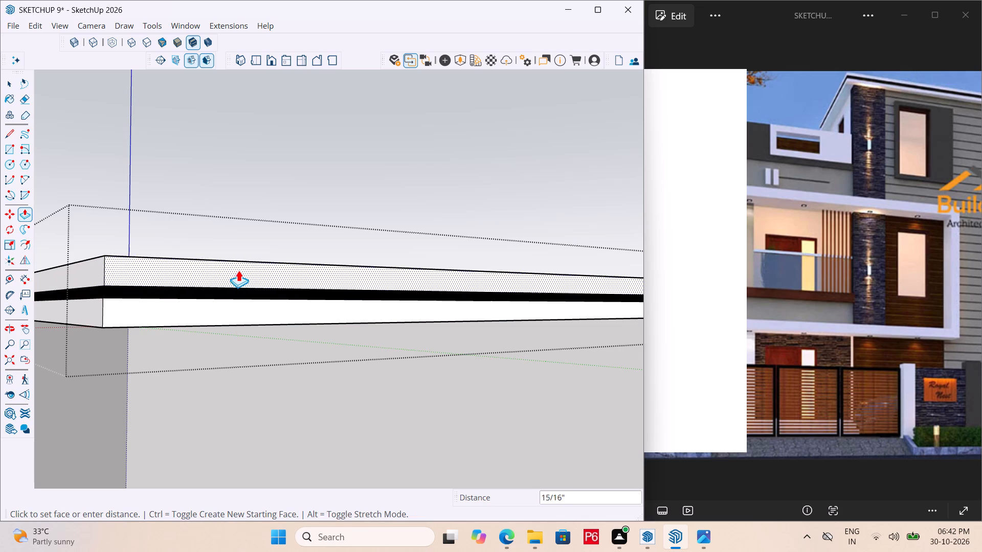
pyautogui.write('2"')
pyautogui.press('Return')
# Pull the strip below the groove on the slab's front face outward by the same 2".
pyautogui.moveTo(191, 312); pyautogui.dragTo(193, 306, button='middle')
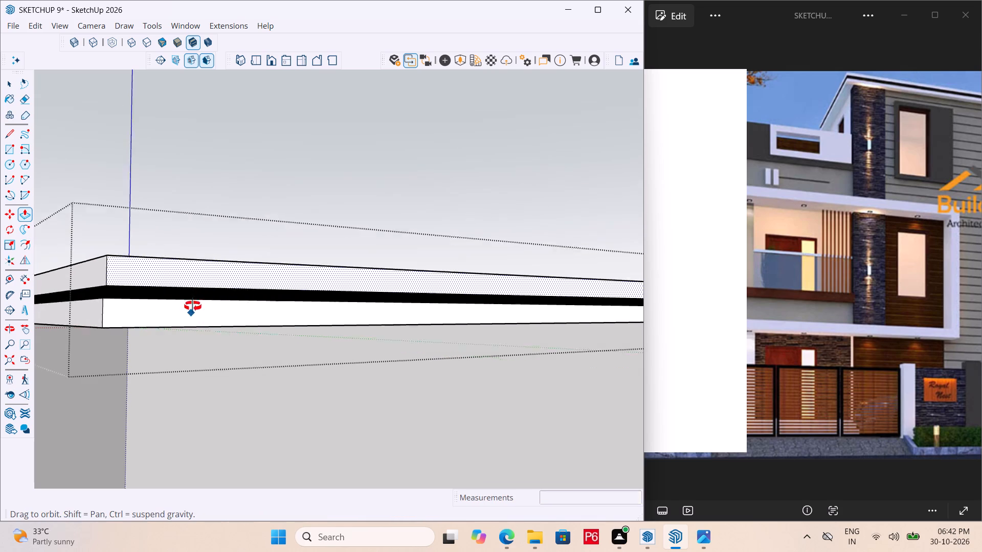
pyautogui.moveTo(193, 306); pyautogui.dragTo(326, 191, button='middle')
pyautogui.scroll(4, 148, 281)
pyautogui.press('space')
pyautogui.click(117, 292)
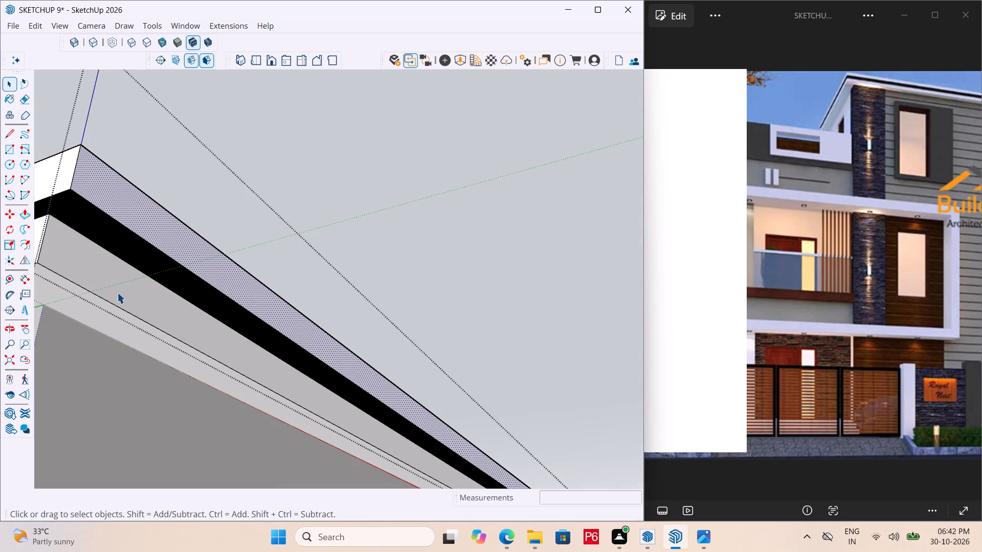
pyautogui.press('p')
pyautogui.doubleClick(117, 292)
# Pull the strip below the groove on the slab's adjoining side face outward by the same 2".
pyautogui.scroll(-6, 292, 263)
pyautogui.moveTo(244, 279); pyautogui.dragTo(256, 296, button='middle')
pyautogui.scroll(4, 278, 281)
pyautogui.press('space')
pyautogui.click(259, 265)
pyautogui.press('p')
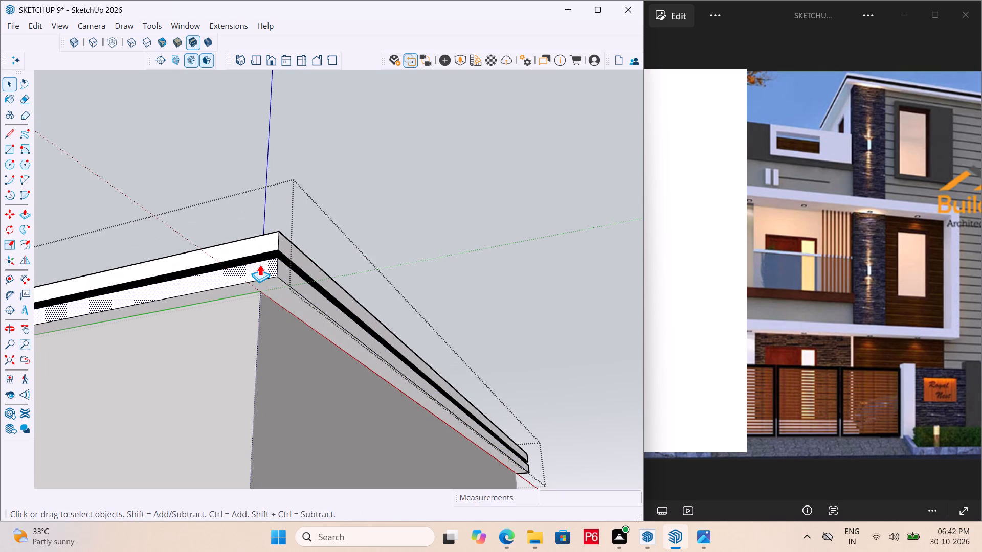
pyautogui.doubleClick(260, 264)
# Pull the strip above the groove on that side face outward by the same 2", and save the model.
pyautogui.press('space')
pyautogui.click(269, 239)
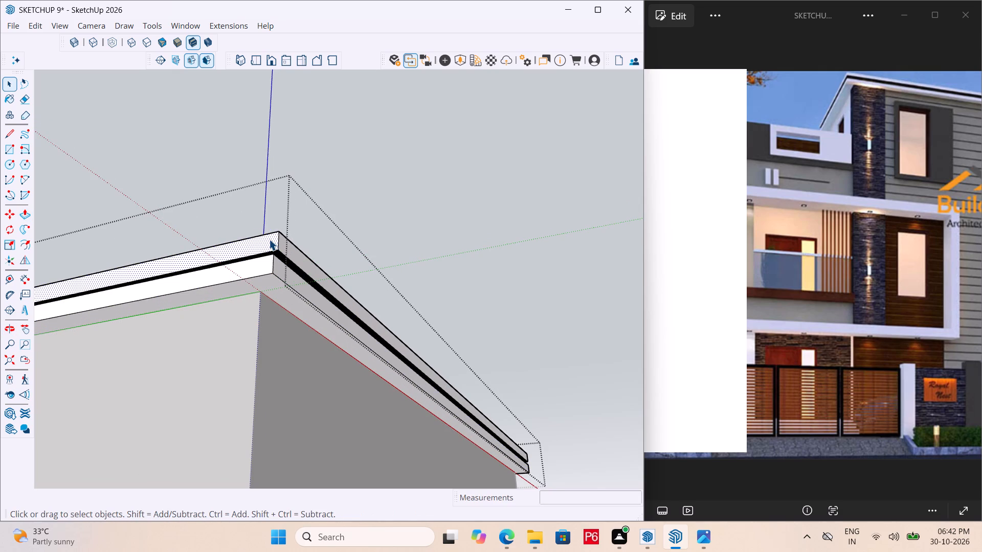
pyautogui.press('p')
pyautogui.tripleClick(269, 239)
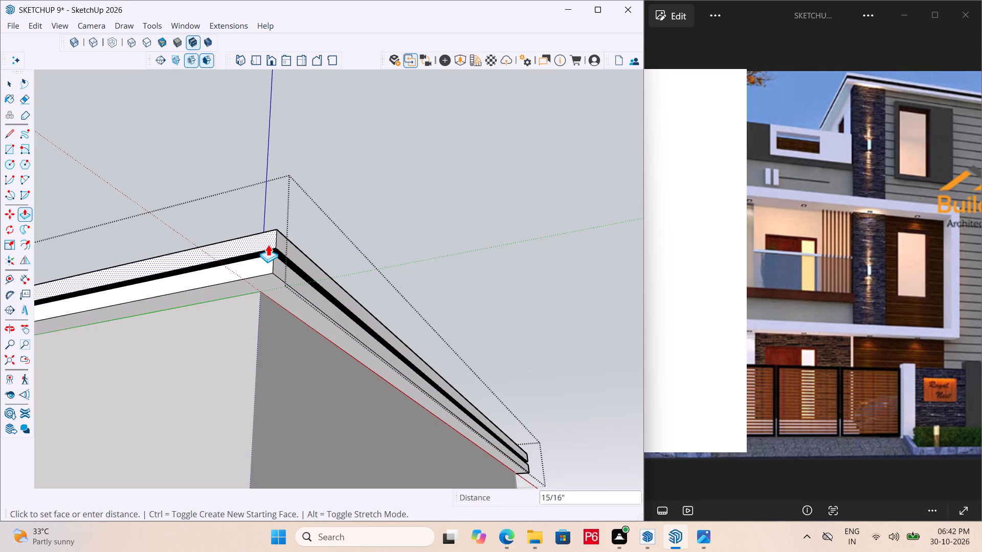
pyautogui.hotkey('ctrl', 's')
pyautogui.hotkey('ctrl', 's')
pyautogui.hotkey('ctrl', 's')
pyautogui.hotkey('ctrl', 's')
pyautogui.hotkey('ctrl', 's')
pyautogui.hotkey('ctrl', 's')
pyautogui.hotkey('ctrl', 's')
pyautogui.hotkey('ctrl', 's')
pyautogui.hotkey('ctrl', 's')
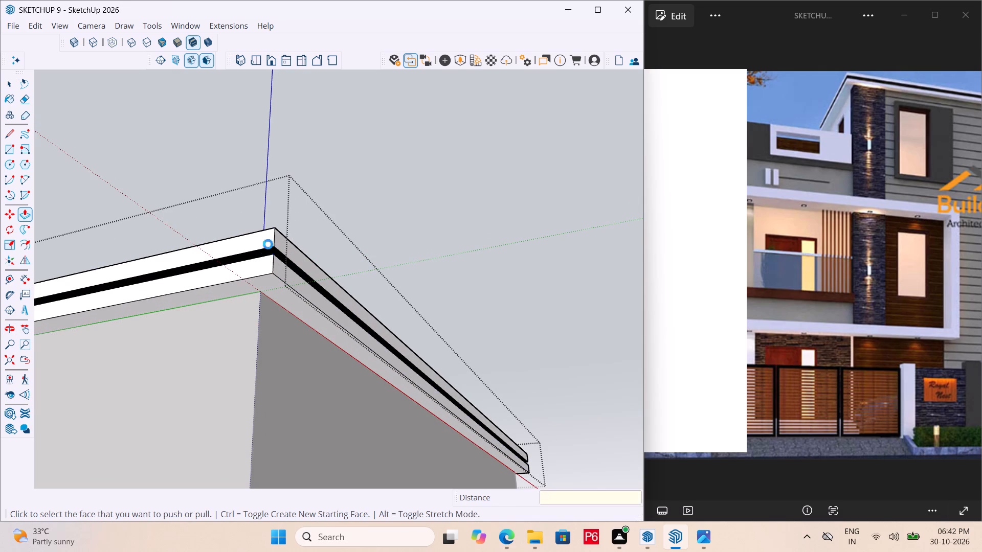
pyautogui.hotkey('ctrl', 's')
pyautogui.hotkey('ctrl', 's')
pyautogui.hotkey('ctrl', 's')
# Compare the grooved rooftop slab with the reference photo and save the model.
pyautogui.scroll(-6, 319, 244)
pyautogui.click(786, 257)
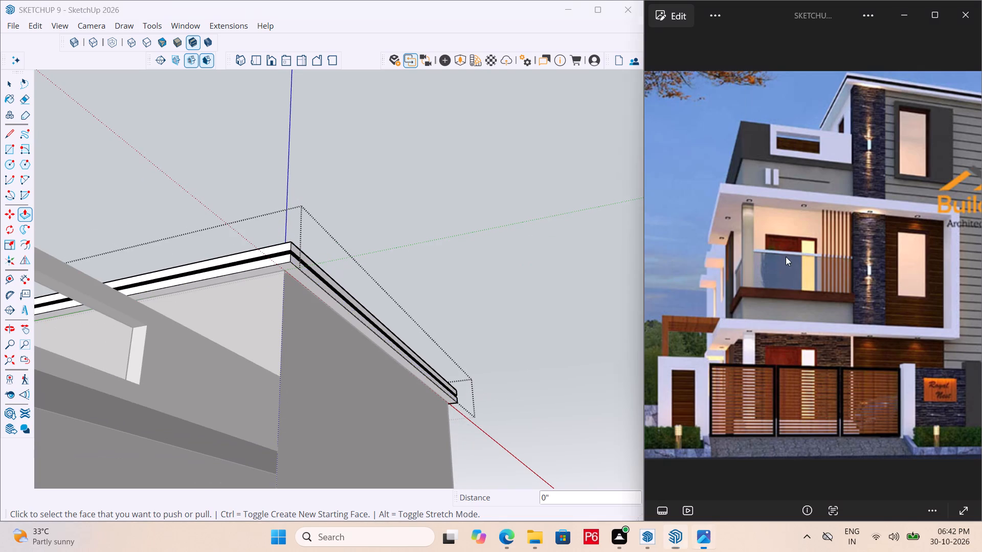
pyautogui.scroll(-4, 263, 234)
pyautogui.scroll(-1, 311, 240)
pyautogui.moveTo(309, 244); pyautogui.dragTo(156, 385, button='middle')
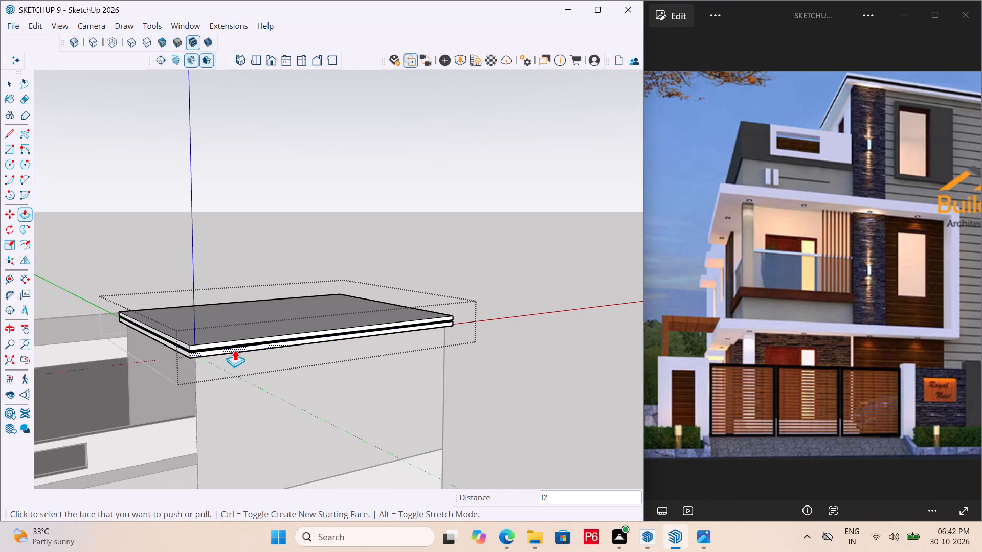
pyautogui.hotkey('ctrl', 's')
pyautogui.hotkey('ctrl', 's')
pyautogui.hotkey('ctrl', 's')
pyautogui.hotkey('ctrl', 's')
pyautogui.hotkey('ctrl', 's')
pyautogui.hotkey('ctrl', 's')
pyautogui.hotkey('ctrl', 's')
pyautogui.hotkey('ctrl', 's')
# Leave the rooftop slab's editing context to return to the whole building.
pyautogui.scroll(-5, 343, 290)
pyautogui.moveTo(380, 336); pyautogui.dragTo(278, 342, button='middle')
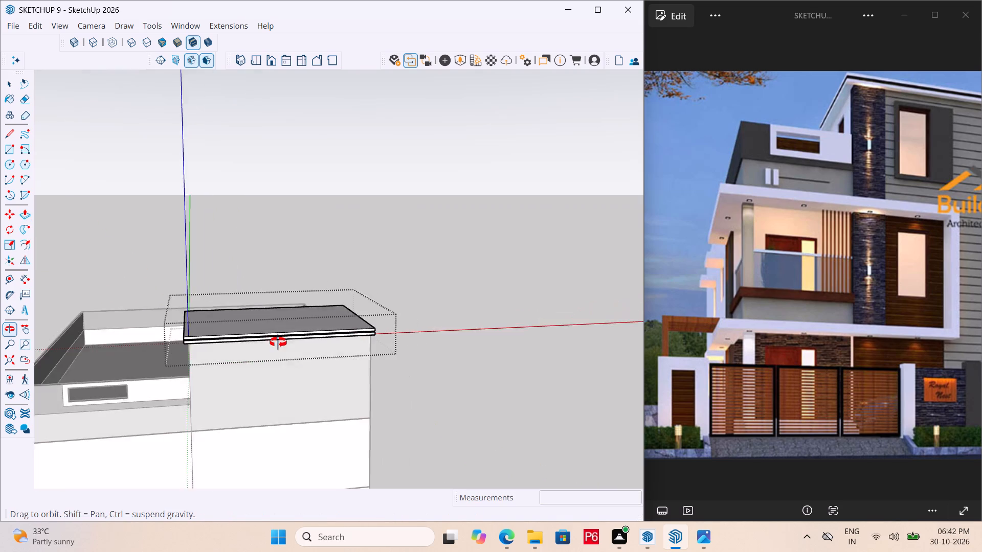
pyautogui.moveTo(278, 342); pyautogui.dragTo(248, 346, button='middle')
pyautogui.scroll(-3, 362, 320)
pyautogui.moveTo(340, 341); pyautogui.dragTo(168, 346, button='middle')
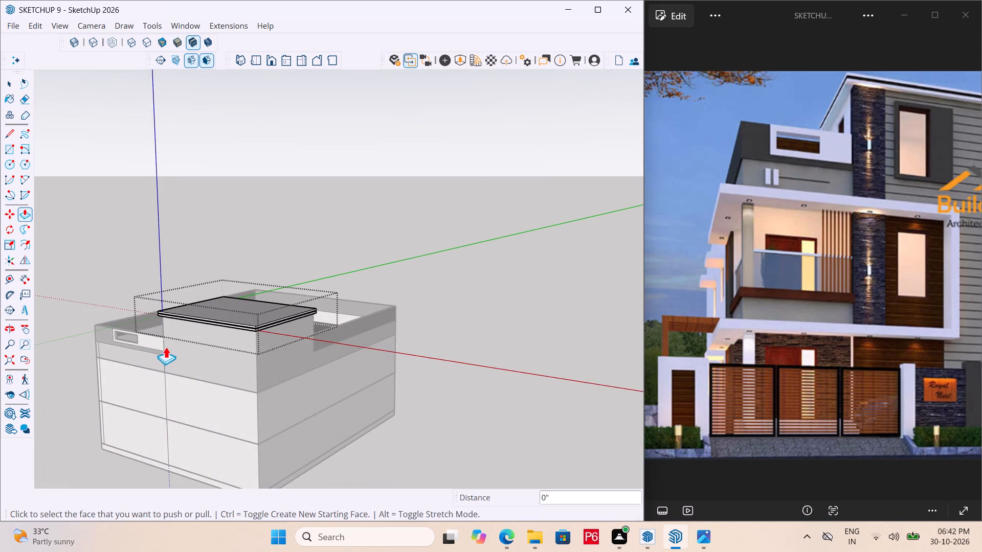
pyautogui.moveTo(77, 355); pyautogui.dragTo(408, 315, button='middle')
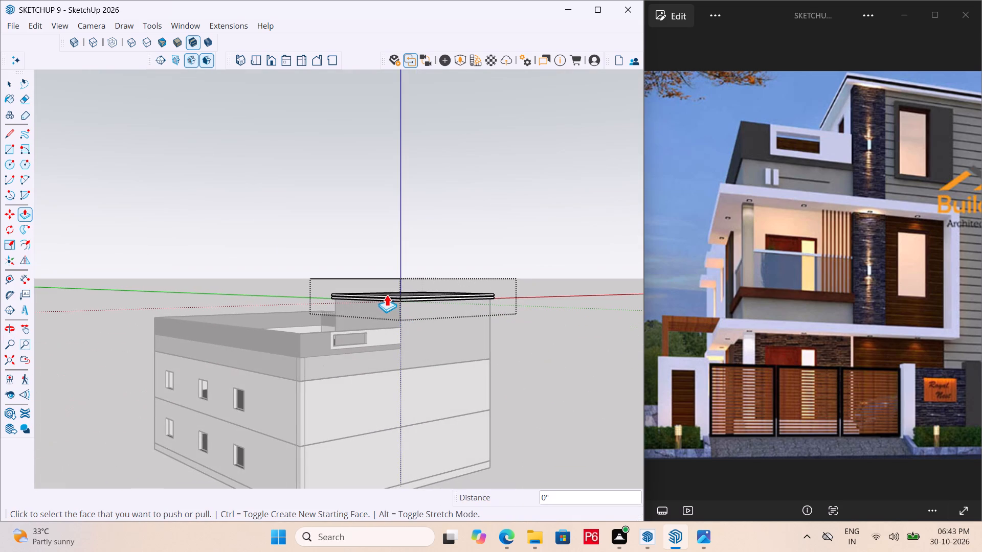
pyautogui.scroll(-3, 383, 290)
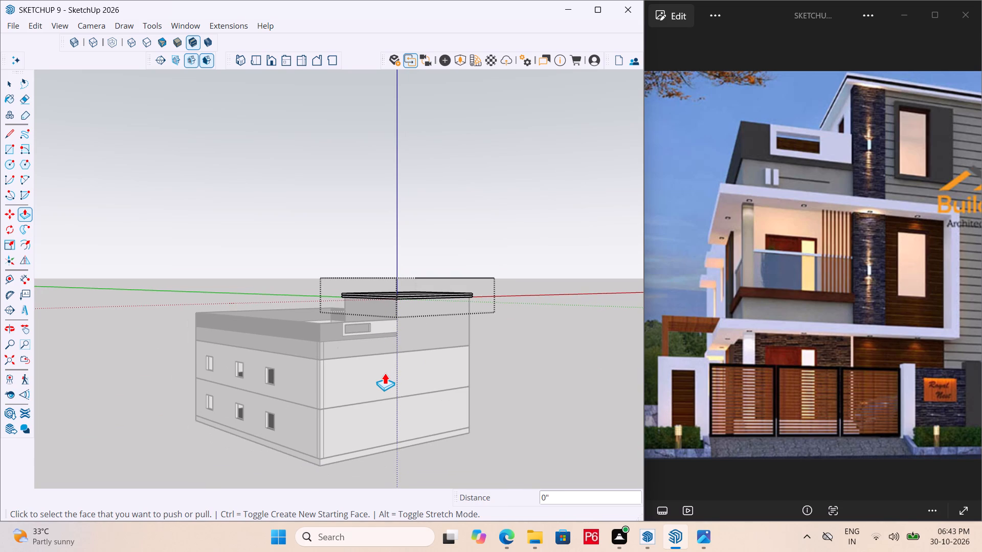
pyautogui.moveTo(385, 356); pyautogui.dragTo(298, 349, button='middle')
pyautogui.press('space')
pyautogui.click(502, 333)
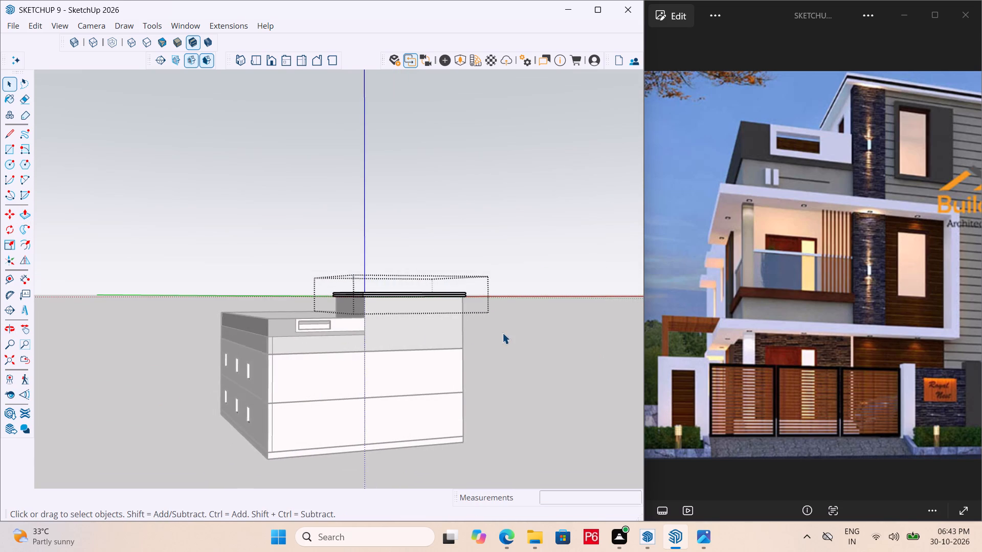
# Examine the grooved slab, the roof parapet and the whole building from several angles.
pyautogui.moveTo(382, 332); pyautogui.dragTo(412, 331, button='middle')
pyautogui.scroll(7, 467, 311)
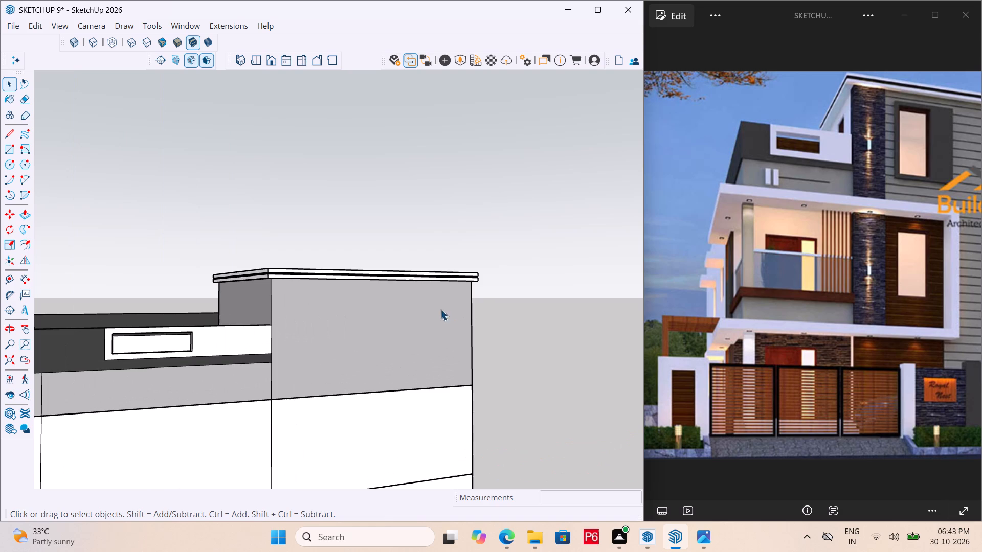
pyautogui.scroll(-4, 260, 292)
pyautogui.moveTo(342, 318); pyautogui.dragTo(453, 454, button='middle')
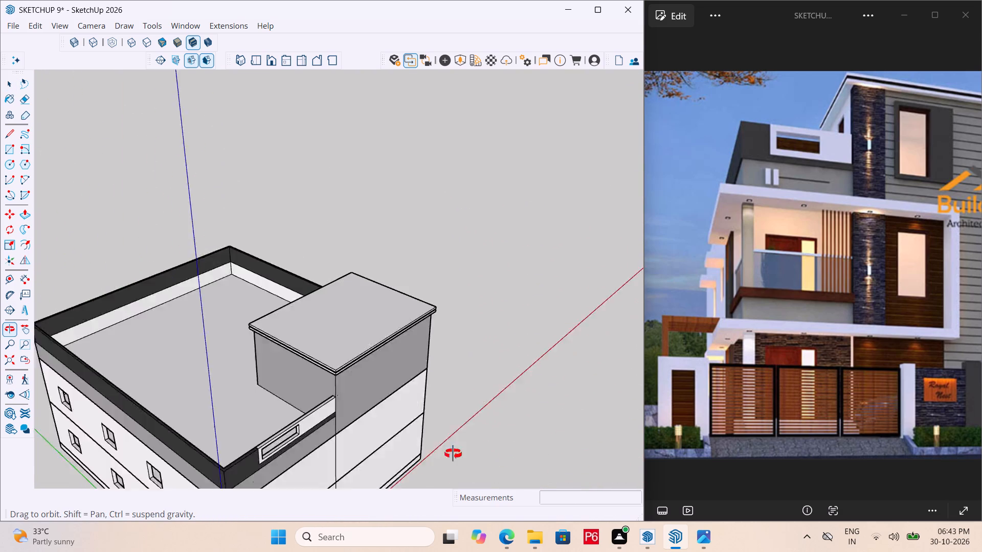
pyautogui.moveTo(453, 454); pyautogui.dragTo(507, 449, button='middle')
pyautogui.scroll(-6, 373, 364)
pyautogui.moveTo(435, 406); pyautogui.dragTo(257, 369, button='middle')
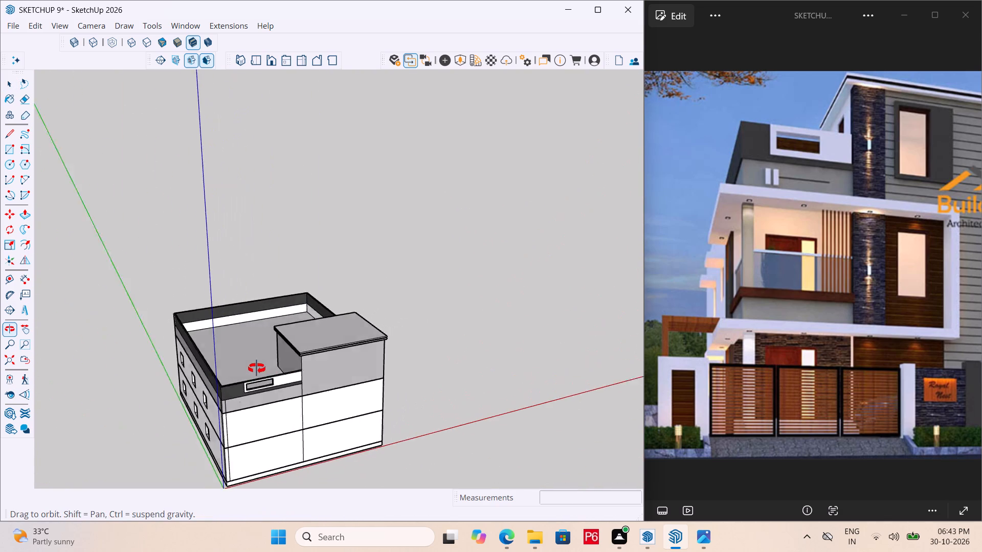
pyautogui.moveTo(257, 369); pyautogui.dragTo(392, 317, button='middle')
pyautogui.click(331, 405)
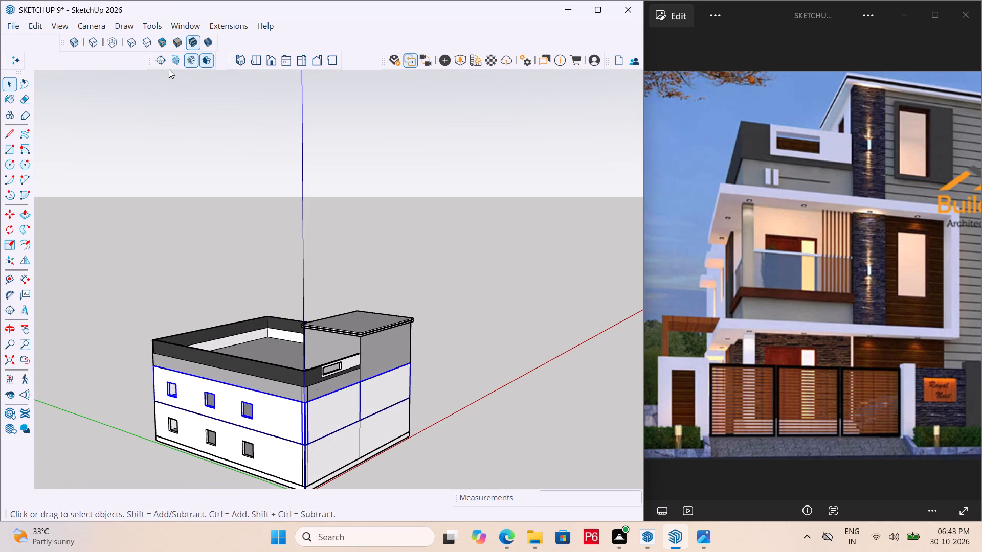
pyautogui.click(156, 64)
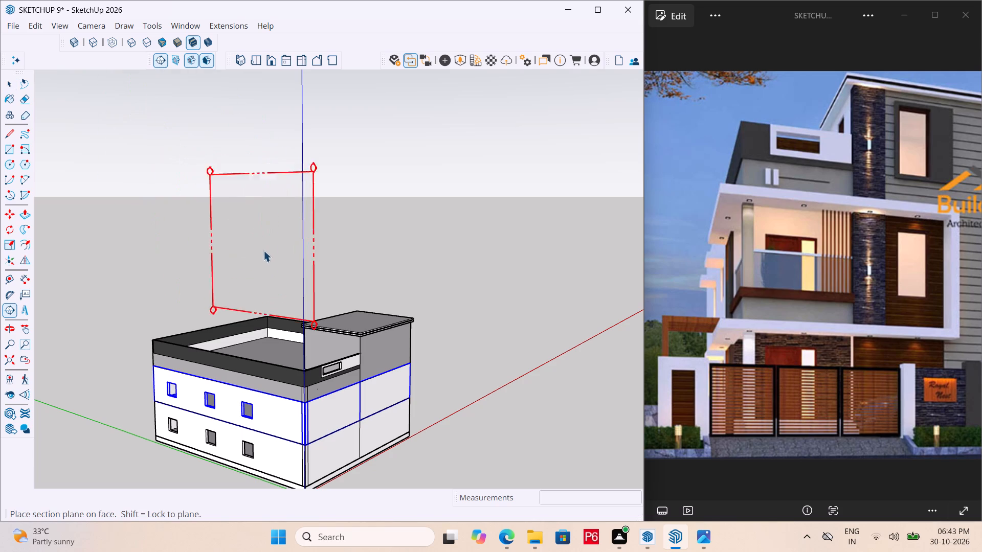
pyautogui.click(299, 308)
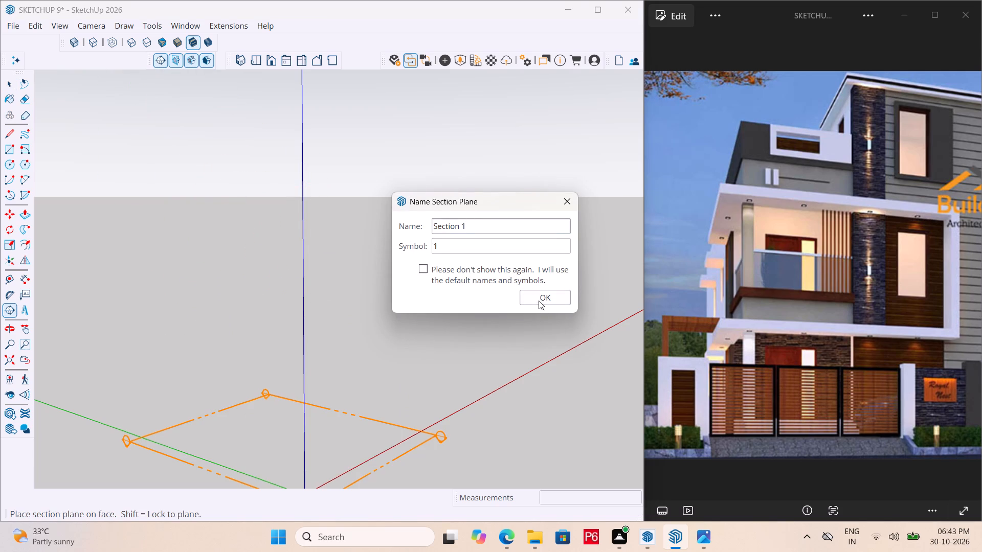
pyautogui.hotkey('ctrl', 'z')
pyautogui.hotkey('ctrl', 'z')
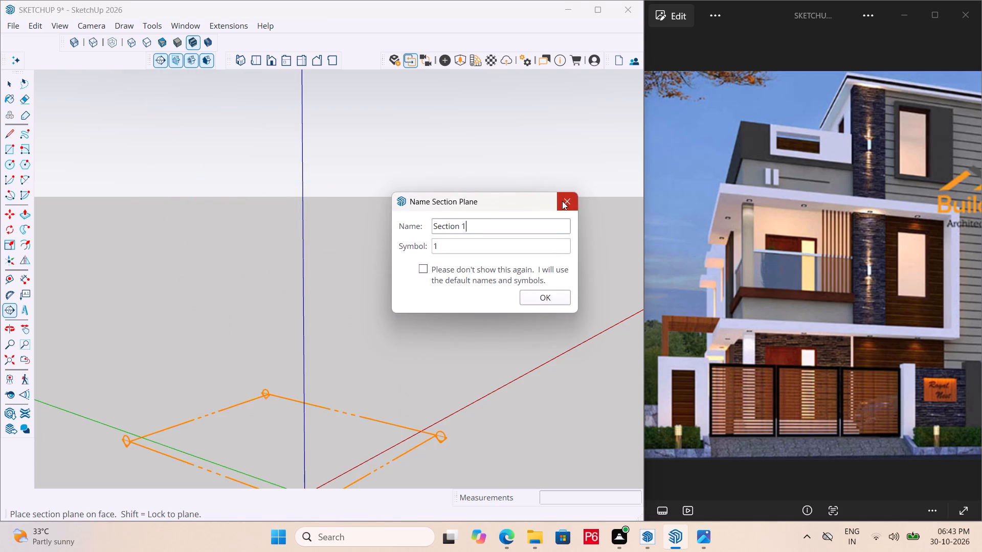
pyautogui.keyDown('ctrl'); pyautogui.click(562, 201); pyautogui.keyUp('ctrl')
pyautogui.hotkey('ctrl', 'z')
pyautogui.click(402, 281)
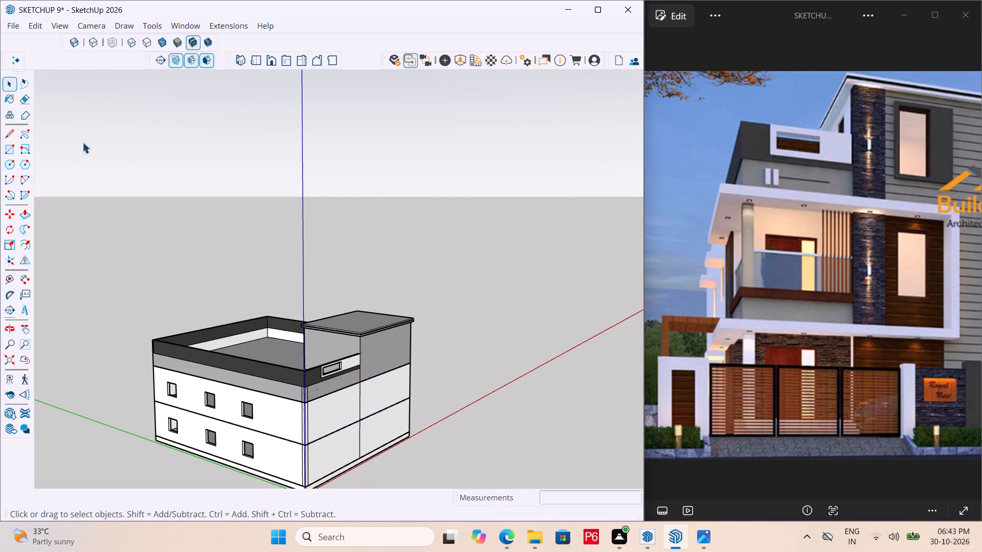
# Place a horizontal section plane on the building, keeping the default name and symbol.
pyautogui.click(159, 62)
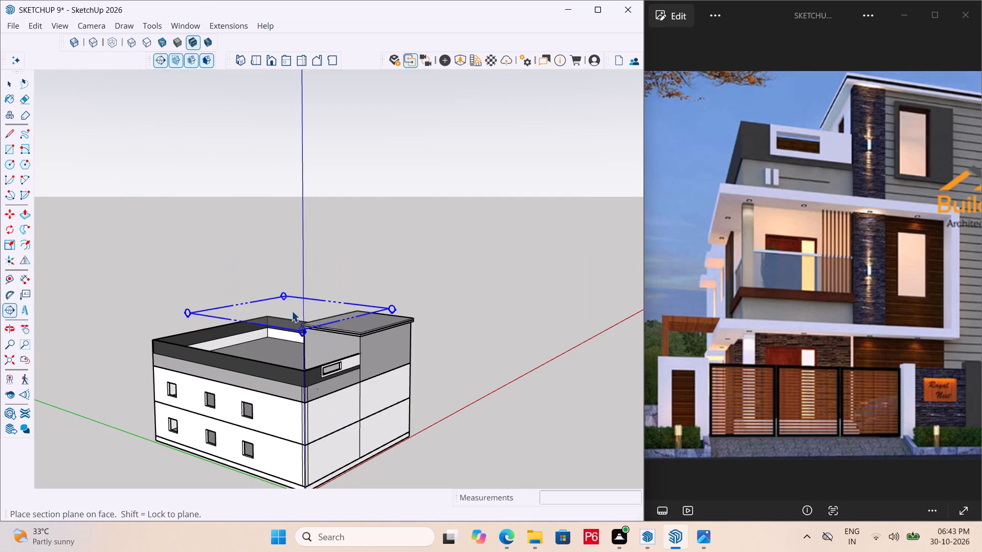
pyautogui.click(292, 311)
pyautogui.click(537, 297)
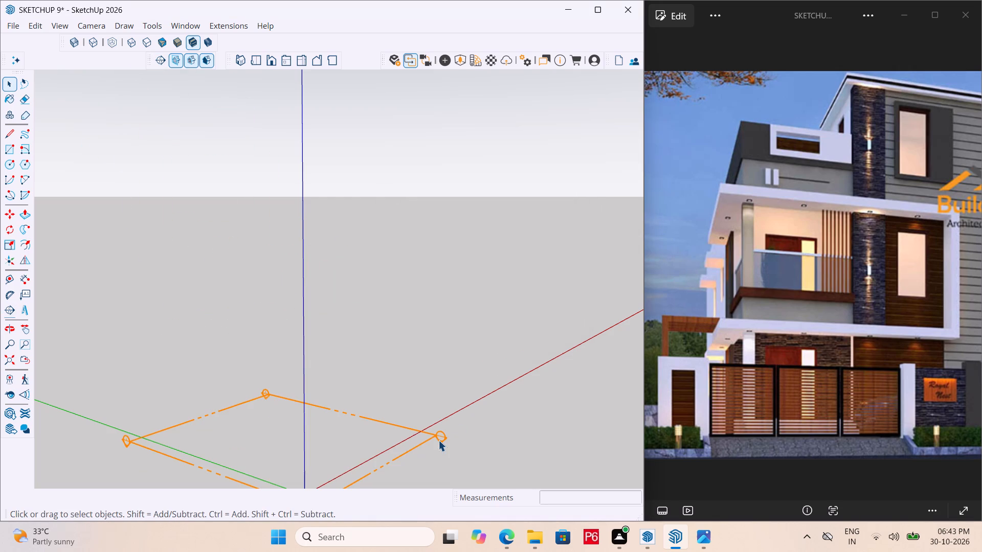
# Raise the horizontal section plane about 24 ft so it cuts through the upper storey.
pyautogui.click(438, 440)
pyautogui.press('m')
pyautogui.click(444, 432)
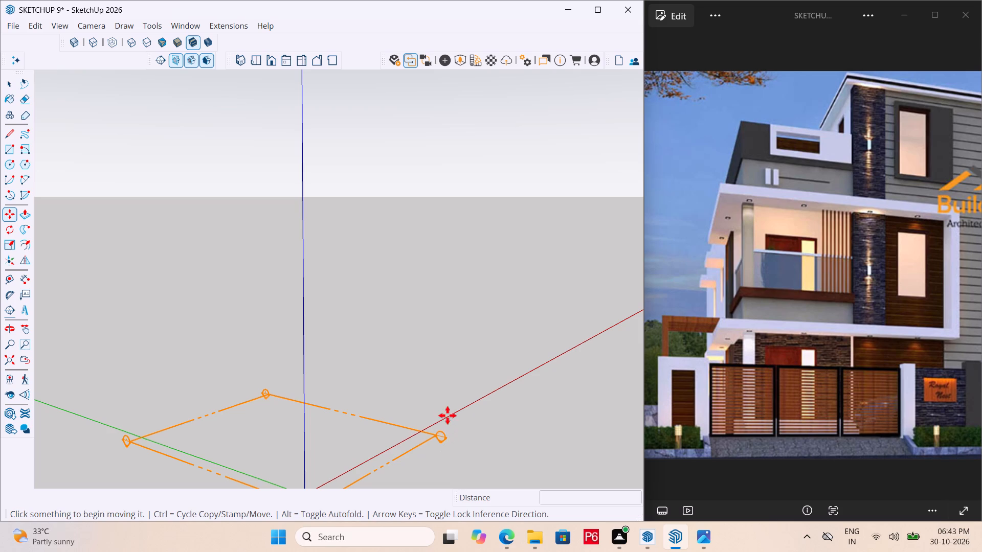
pyautogui.click(440, 440)
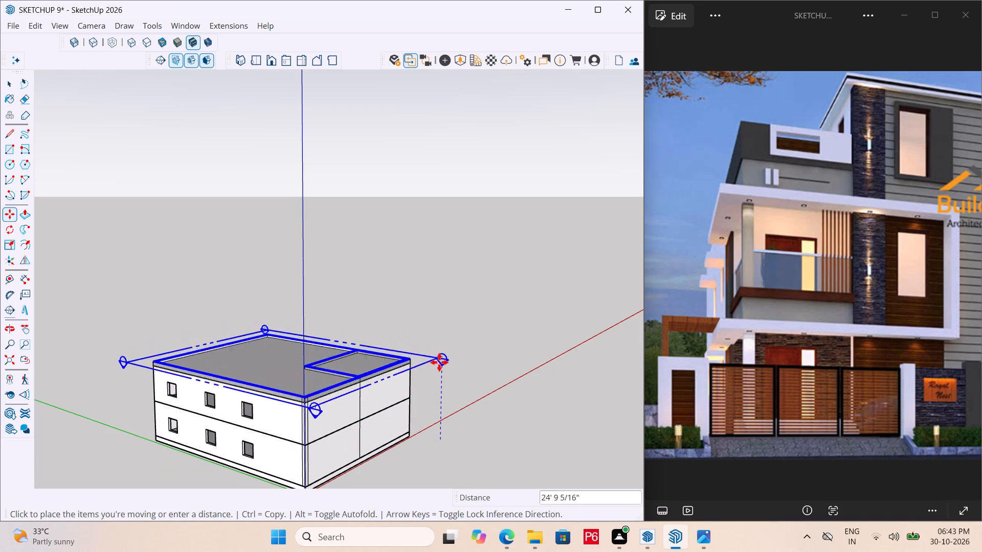
pyautogui.click(439, 366)
# Push the solid block's inner face in the upper storey back to the outer wall's thickness, then save.
pyautogui.moveTo(318, 417); pyautogui.dragTo(662, 445, button='middle')
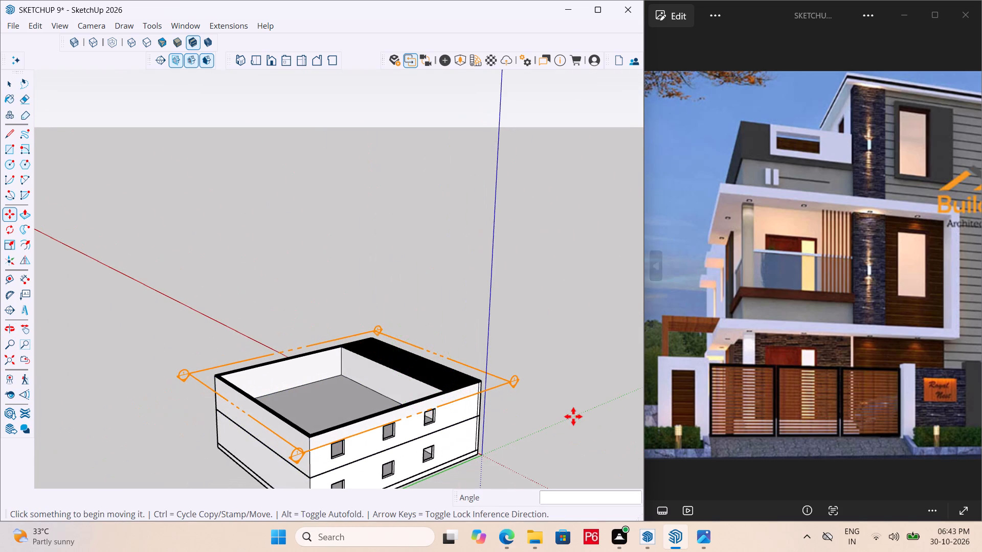
pyautogui.press('l')
pyautogui.press('p')
pyautogui.press('space')
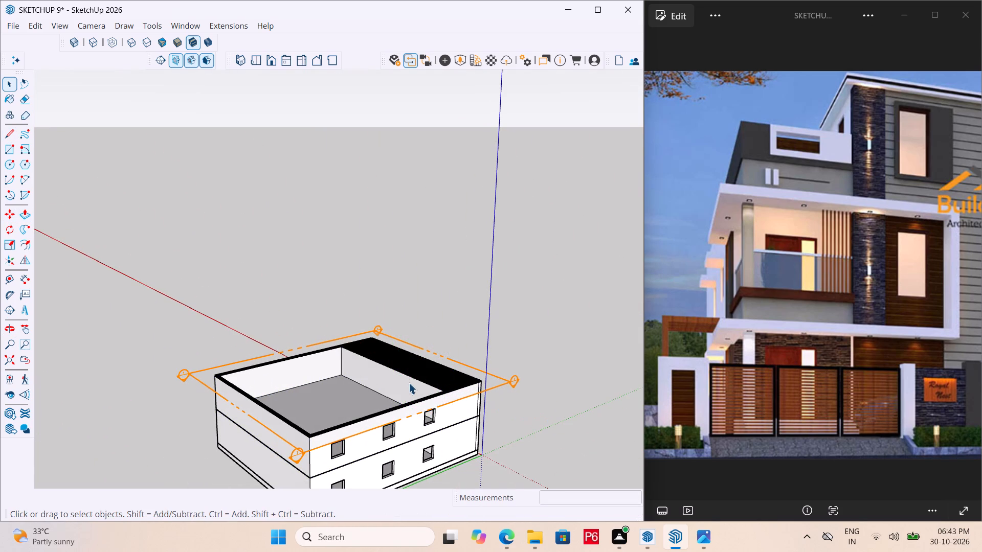
pyautogui.click(403, 383)
pyautogui.doubleClick(391, 381)
pyautogui.click(377, 373)
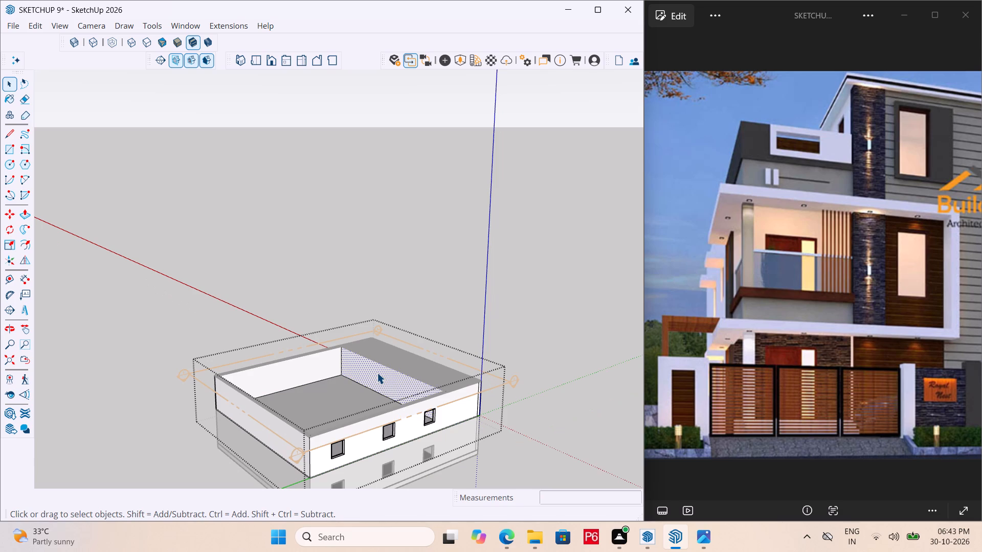
pyautogui.press('p')
pyautogui.click(377, 373)
pyautogui.scroll(4, 442, 360)
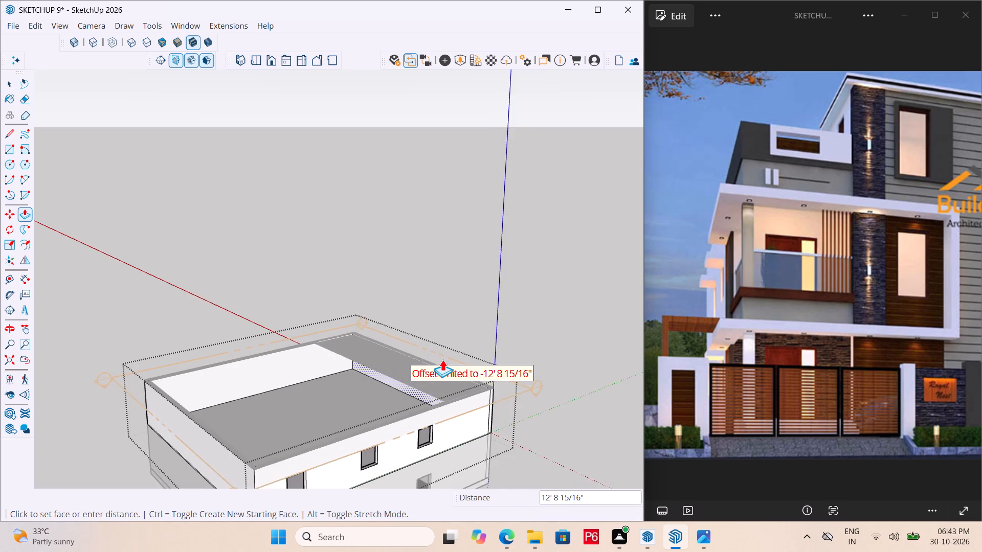
pyautogui.scroll(4, 442, 359)
pyautogui.moveTo(502, 400); pyautogui.dragTo(392, 407, button='middle')
pyautogui.moveTo(389, 409); pyautogui.dragTo(451, 462, button='middle')
pyautogui.scroll(9, 451, 462)
pyautogui.scroll(-4, 444, 376)
pyautogui.moveTo(440, 373); pyautogui.dragTo(421, 351, button='middle')
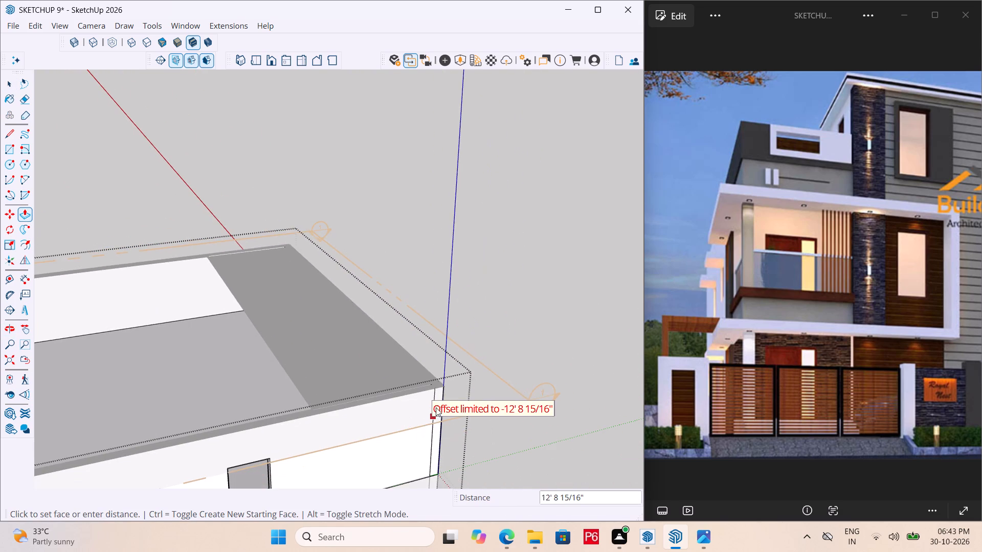
pyautogui.moveTo(408, 410); pyautogui.dragTo(395, 375, button='middle')
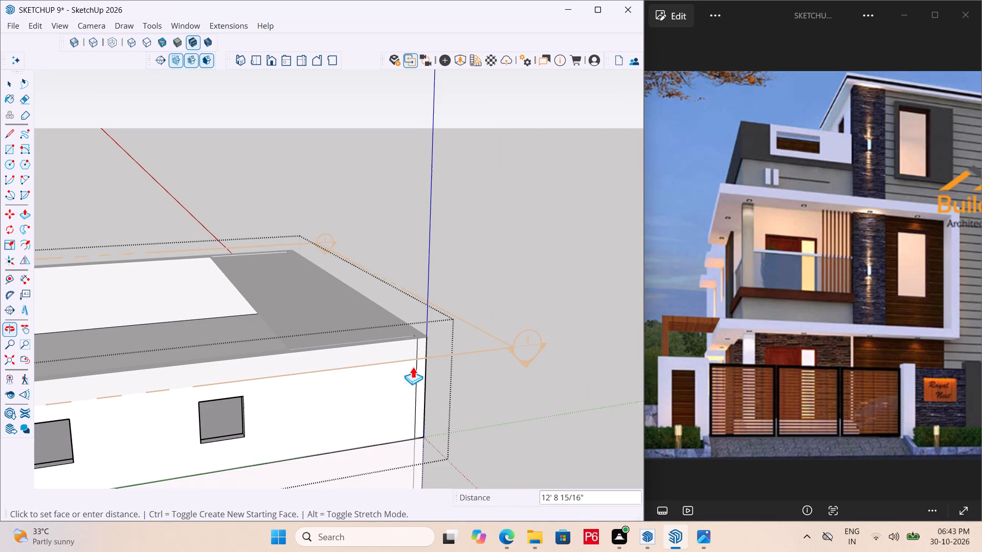
pyautogui.click(417, 359)
pyautogui.scroll(-5, 438, 325)
pyautogui.press('space')
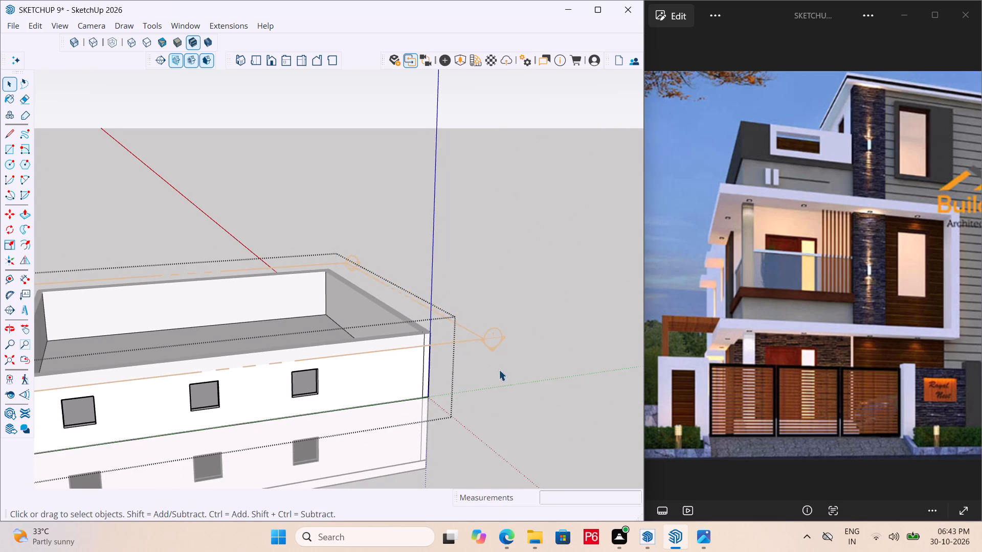
pyautogui.click(499, 370)
pyautogui.hotkey('ctrl', 's')
pyautogui.hotkey('ctrl', 's')
pyautogui.hotkey('ctrl', 's')
# Lower the horizontal section plane so it cuts through the bottom storey near its ceiling.
pyautogui.keyDown('ctrl'); pyautogui.scroll(-4, 341, 376); pyautogui.keyUp('ctrl')
pyautogui.moveTo(331, 382); pyautogui.dragTo(286, 374, button='middle')
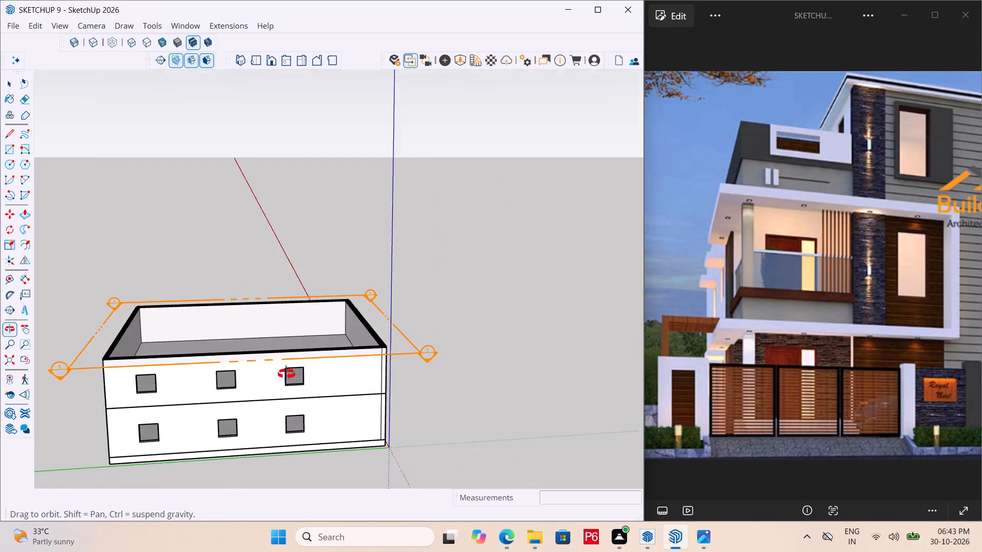
pyautogui.moveTo(286, 374); pyautogui.dragTo(336, 387, button='middle')
pyautogui.press('space')
pyautogui.click(447, 349)
pyautogui.press('m')
pyautogui.click(445, 351)
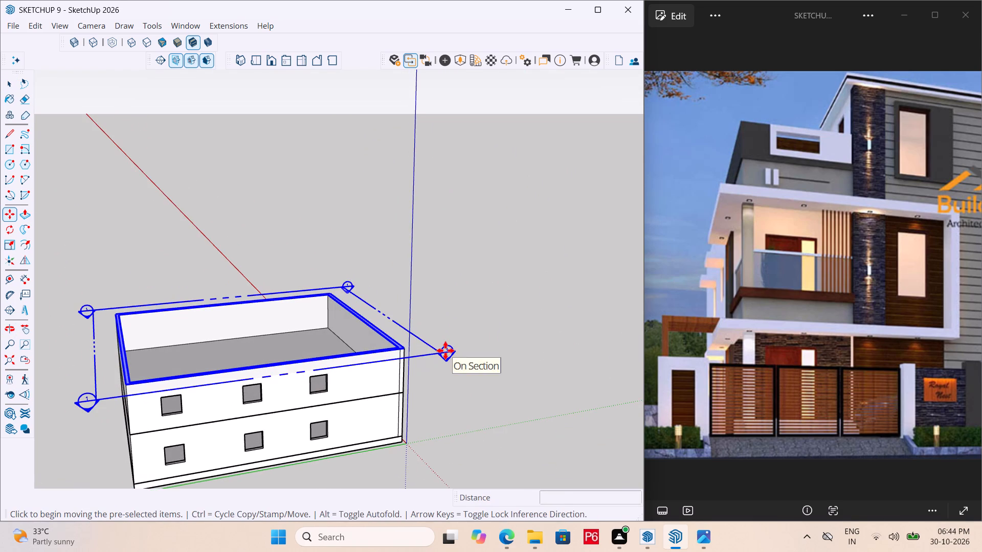
pyautogui.click(441, 396)
# Push the solid block's inner face in the bottom storey back to the outer wall's thickness, then save.
pyautogui.moveTo(320, 391); pyautogui.dragTo(348, 405, button='middle')
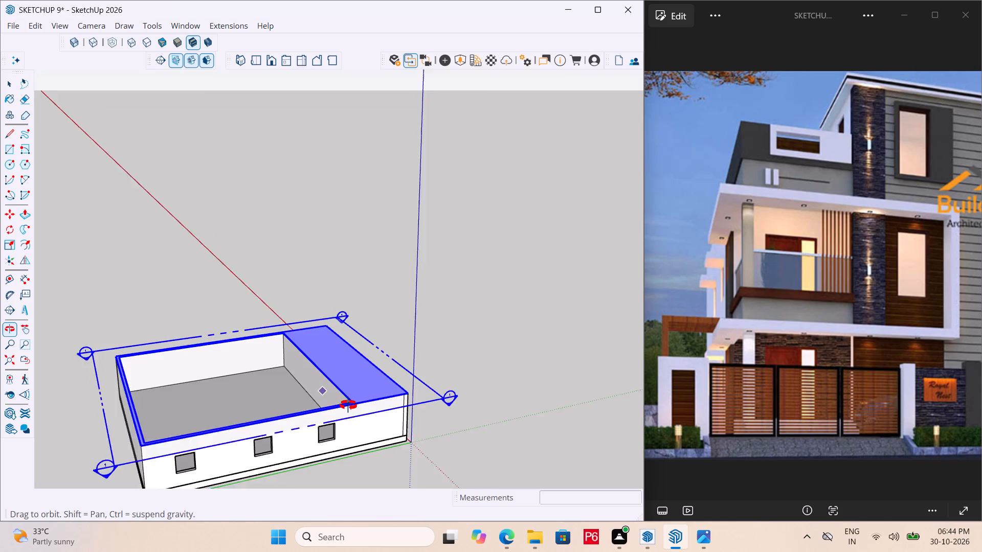
pyautogui.moveTo(348, 405); pyautogui.dragTo(384, 412, button='middle')
pyautogui.press('space')
pyautogui.click(335, 379)
pyautogui.doubleClick(323, 380)
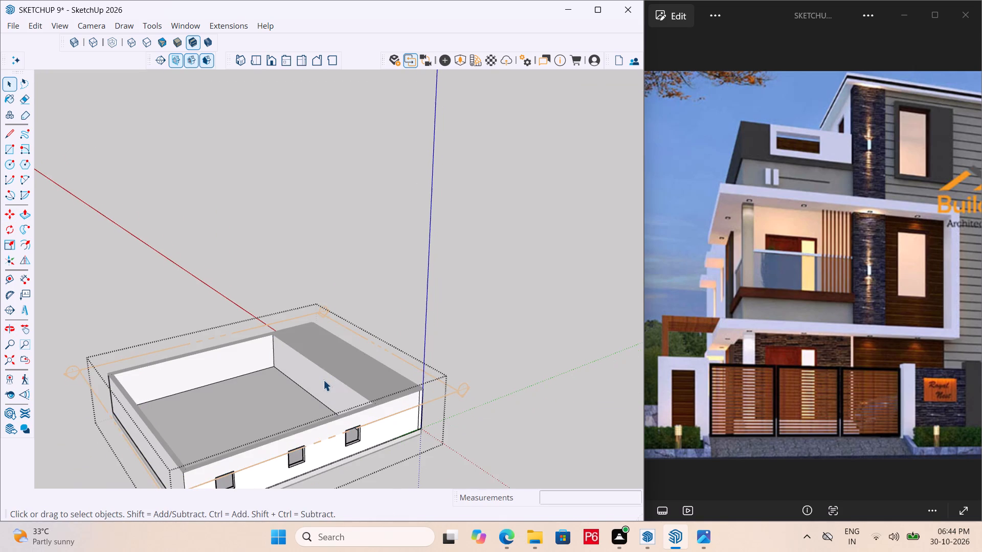
pyautogui.click(316, 377)
pyautogui.press('p')
pyautogui.click(316, 377)
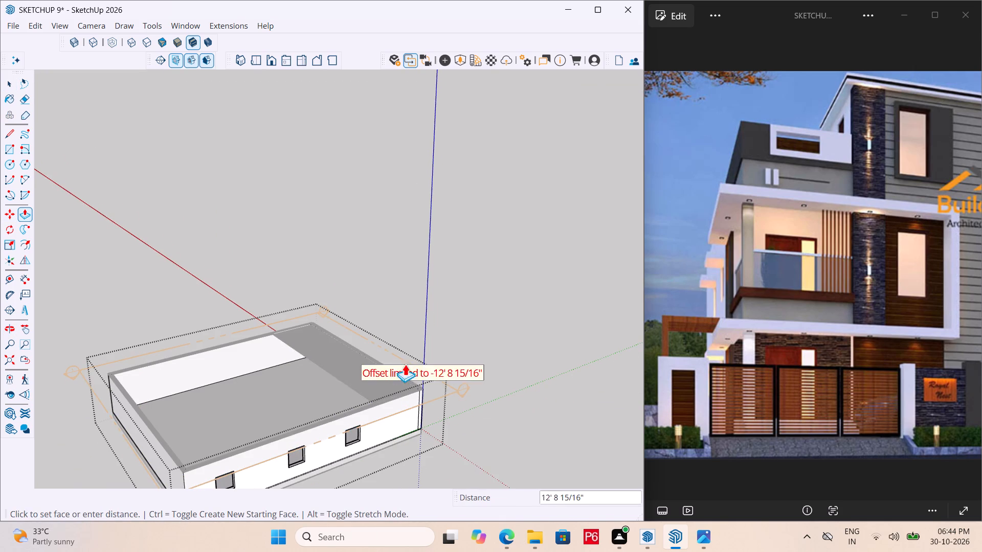
pyautogui.scroll(20, 424, 416)
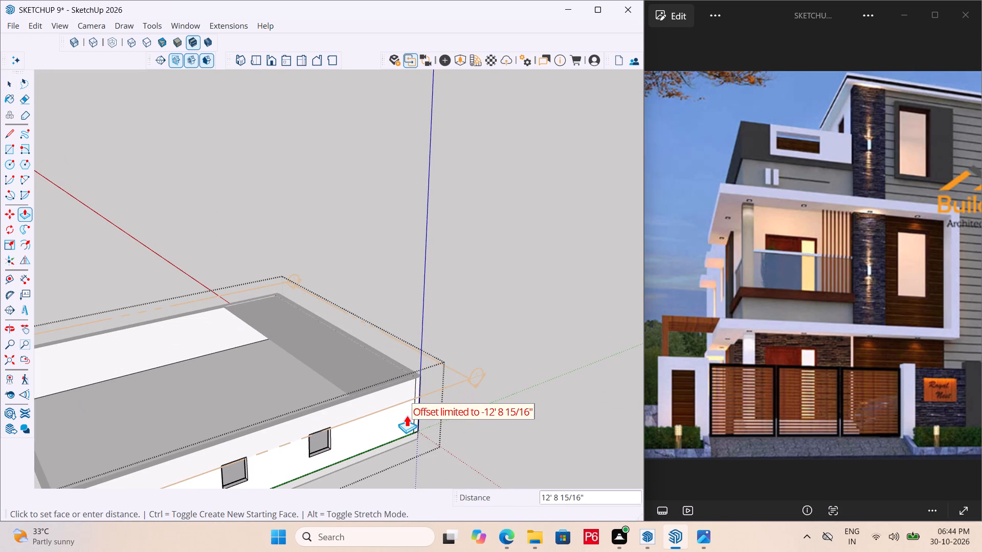
pyautogui.click(413, 422)
pyautogui.moveTo(457, 416); pyautogui.dragTo(305, 415, button='middle')
pyautogui.hotkey('ctrl', 's')
pyautogui.hotkey('ctrl', 's')
pyautogui.hotkey('ctrl', 'space')
pyautogui.click(427, 359)
pyautogui.press('space')
pyautogui.doubleClick(464, 347)
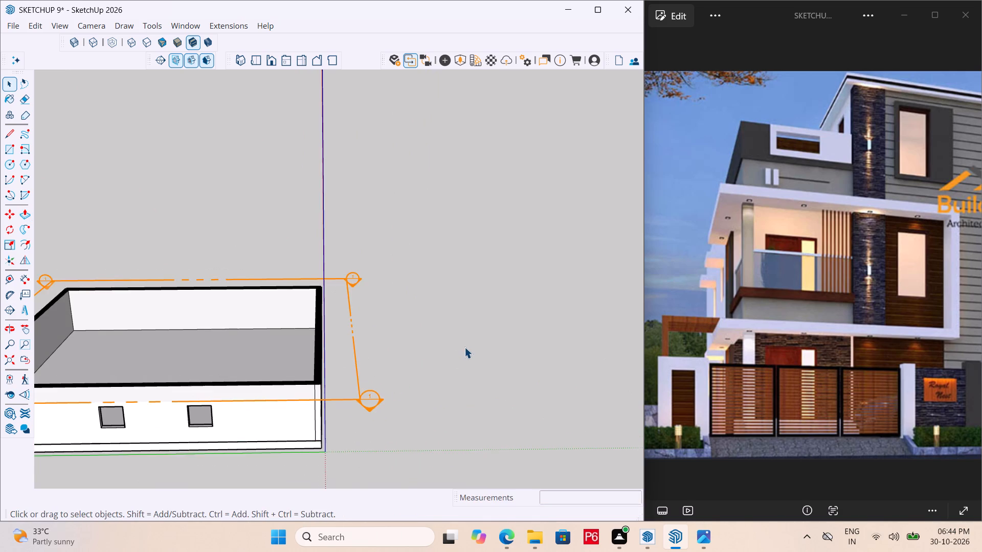
# Delete the horizontal section plane from the building and save the model.
pyautogui.scroll(-3, 532, 379)
pyautogui.moveTo(468, 388); pyautogui.dragTo(414, 388, button='middle')
pyautogui.click(395, 301)
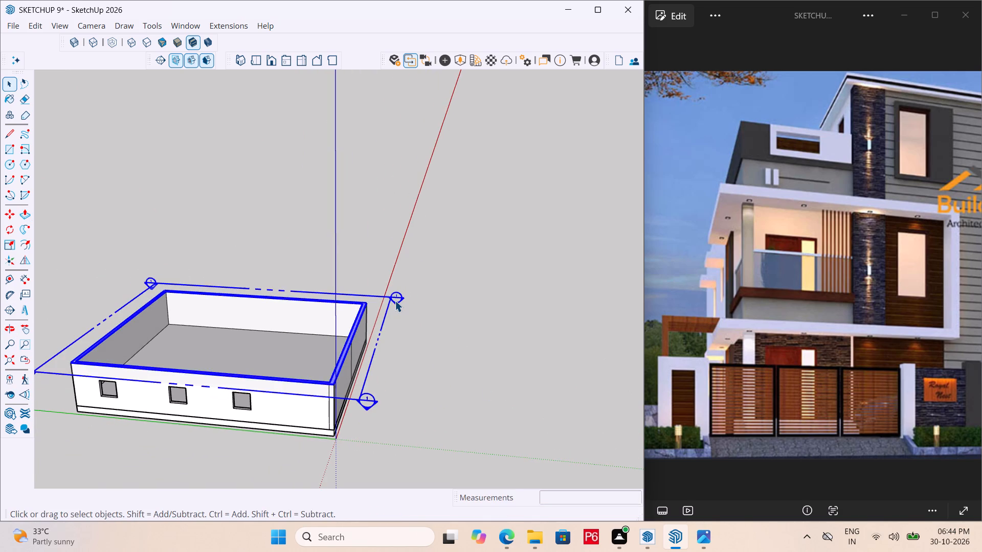
pyautogui.press('Delete')
pyautogui.hotkey('ctrl', 's')
pyautogui.hotkey('ctrl', 's')
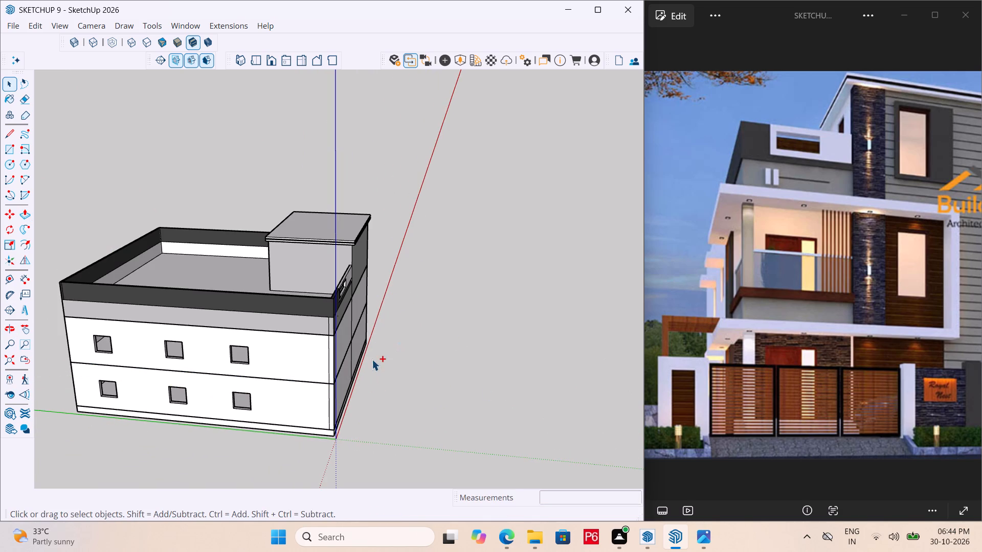
pyautogui.hotkey('ctrl', 's')
pyautogui.hotkey('ctrl', 's')
pyautogui.hotkey('ctrl', 's')
pyautogui.hotkey('ctrl', 's')
pyautogui.hotkey('ctrl', 's')
pyautogui.hotkey('ctrl', 's')
pyautogui.hotkey('ctrl', 's')
pyautogui.hotkey('ctrl', 's')
pyautogui.hotkey('ctrl', 's')
pyautogui.hotkey('ctrl', 's')
pyautogui.hotkey('ctrl', 's')
pyautogui.hotkey('ctrl', 's')
pyautogui.hotkey('ctrl', 's')
pyautogui.hotkey('ctrl', 's')
pyautogui.hotkey('ctrl', 's')
# Erase the two short vertical corner edges on the grey band below the dark roof parapet and save.
pyautogui.scroll(-6, 418, 356)
pyautogui.moveTo(380, 339); pyautogui.dragTo(218, 301, button='middle')
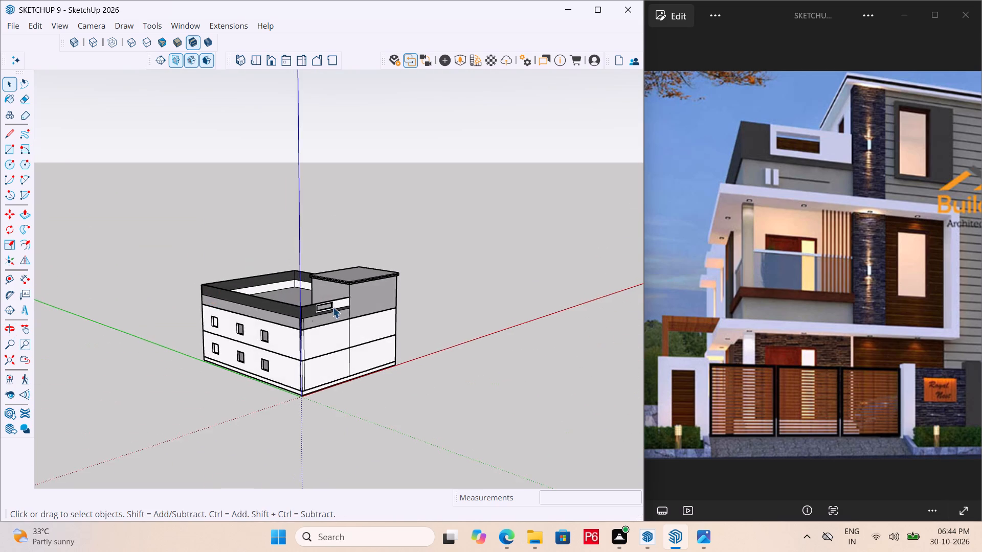
pyautogui.scroll(6, 370, 285)
pyautogui.scroll(6, 219, 389)
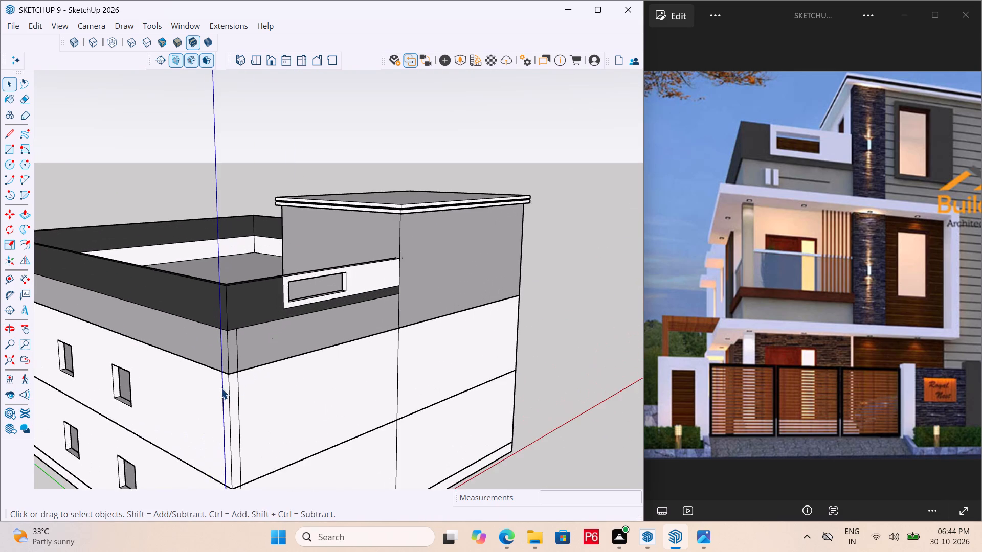
pyautogui.scroll(4, 238, 365)
pyautogui.click(232, 353)
pyautogui.middleClick(219, 334)
pyautogui.click(238, 339)
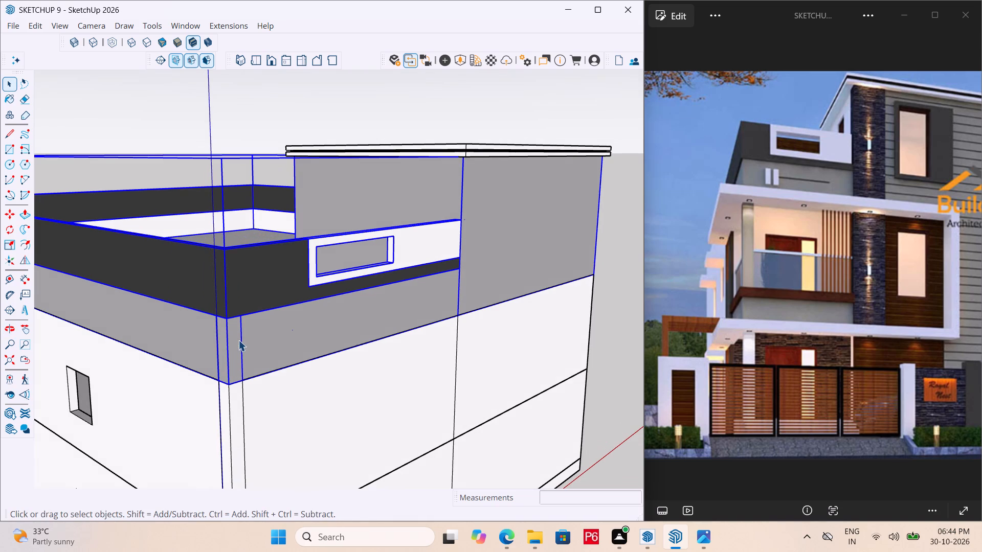
pyautogui.tripleClick(232, 341)
pyautogui.moveTo(234, 328); pyautogui.dragTo(244, 347, button='middle')
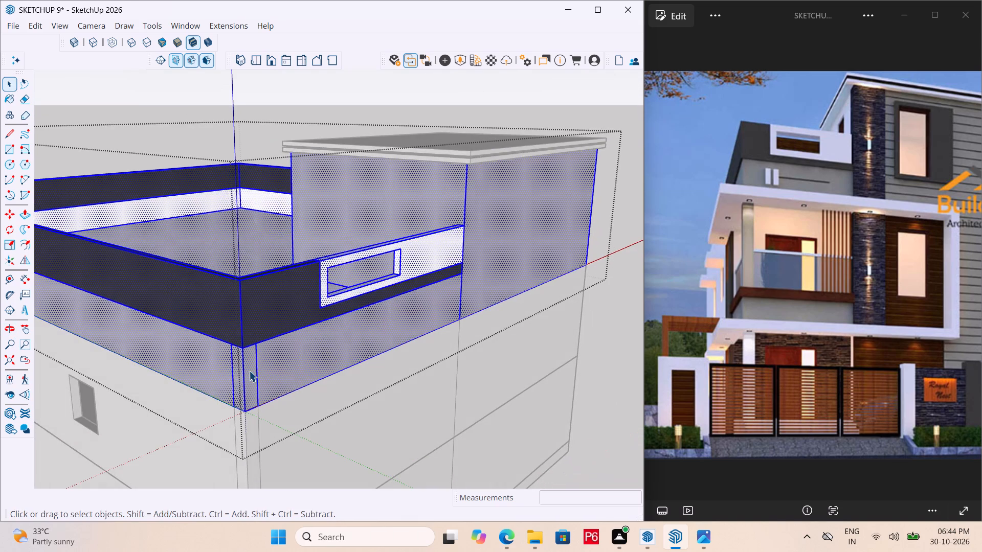
pyautogui.click(249, 371)
pyautogui.press('e')
pyautogui.doubleClick(258, 365)
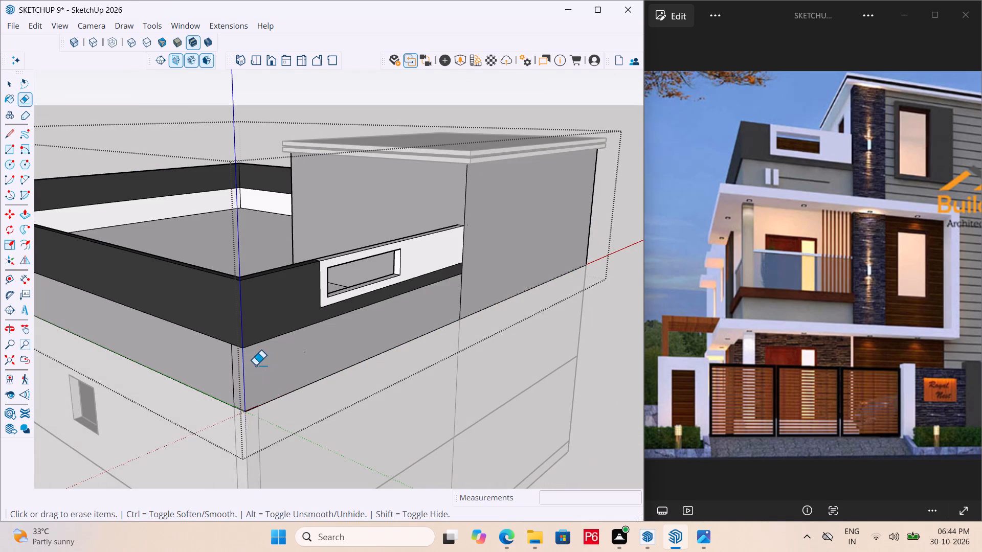
pyautogui.click(231, 365)
pyautogui.moveTo(195, 362); pyautogui.dragTo(784, 374, button='middle')
pyautogui.scroll(-1, 196, 364)
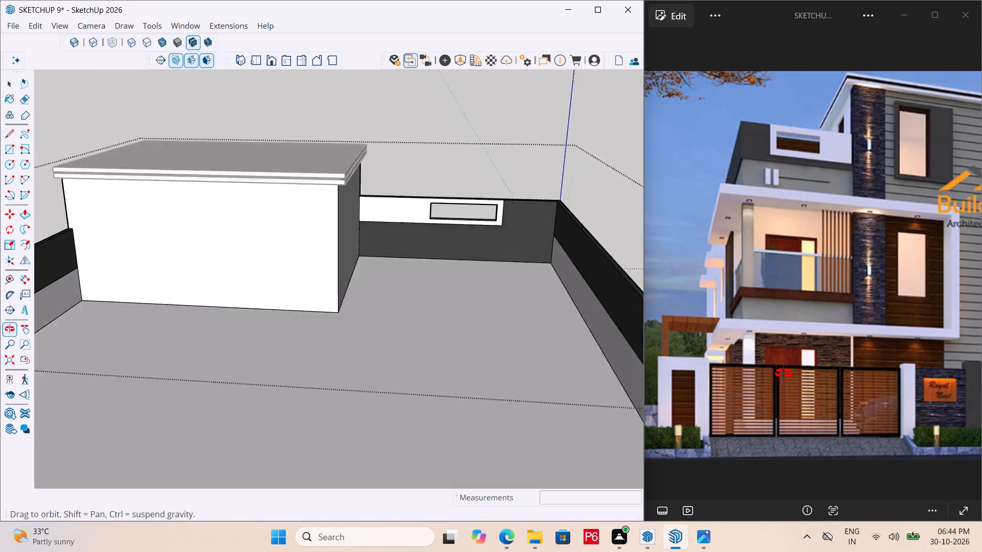
pyautogui.moveTo(784, 374); pyautogui.dragTo(154, 395, button='middle')
pyautogui.scroll(-3, 336, 349)
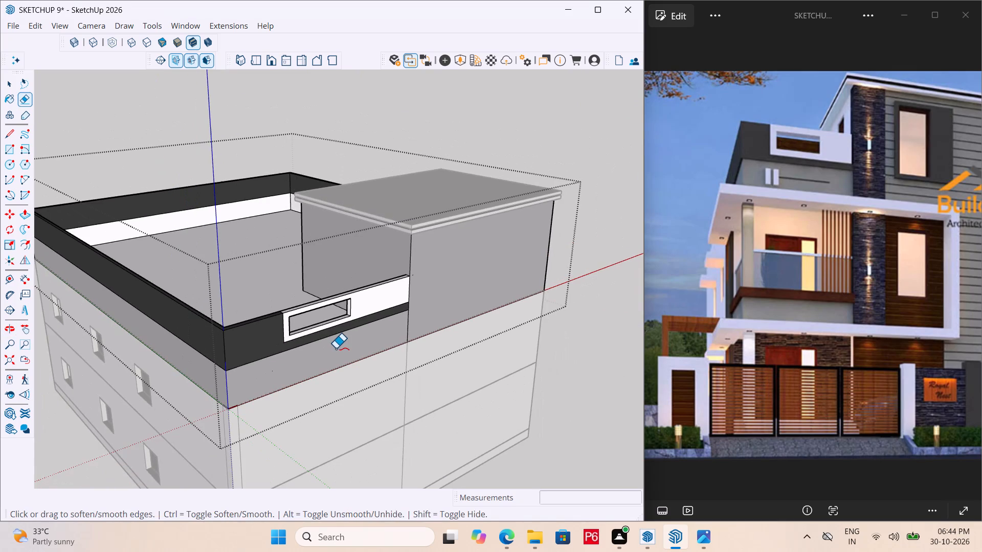
pyautogui.hotkey('ctrl', 's')
pyautogui.hotkey('ctrl', 's')
pyautogui.hotkey('ctrl', 's')
pyautogui.hotkey('ctrl', 's')
pyautogui.hotkey('ctrl', 's')
pyautogui.hotkey('ctrl', 's')
pyautogui.keyDown('ctrl'); pyautogui.scroll(-4, 315, 339); pyautogui.keyUp('ctrl')
pyautogui.press('space')
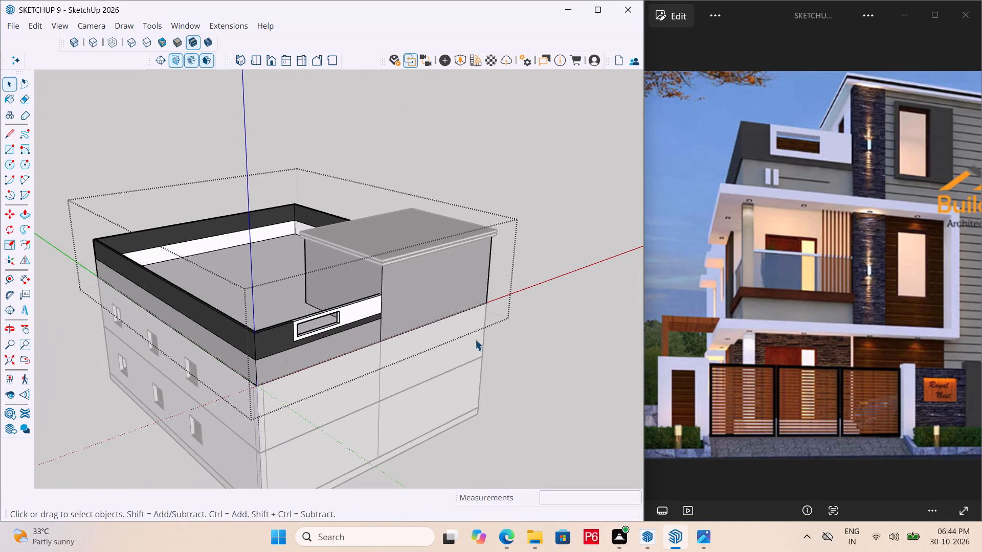
pyautogui.click(501, 341)
# Open the upper storey for editing and push the front wall panel between the corner post and the centre line inward 1'.
pyautogui.moveTo(377, 358); pyautogui.dragTo(358, 346, button='middle')
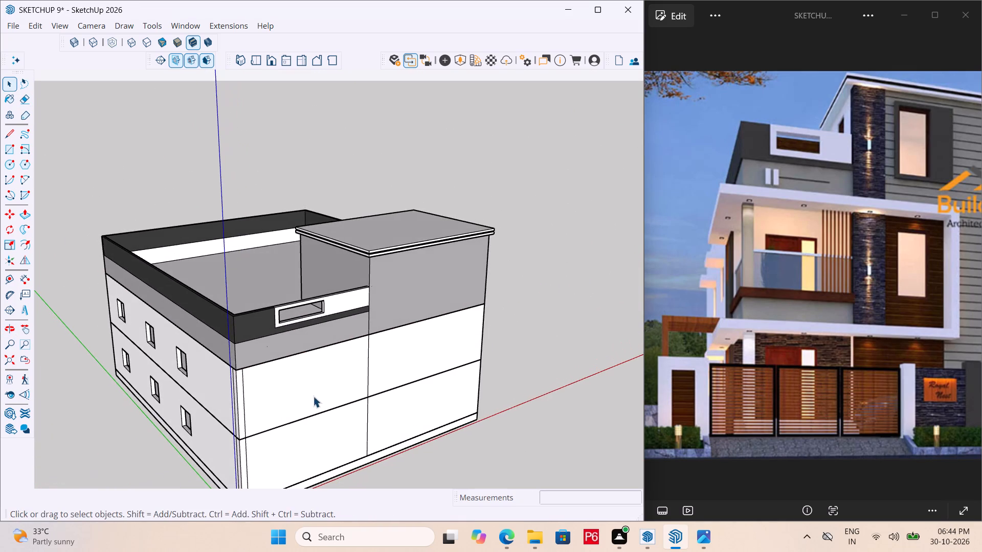
pyautogui.moveTo(312, 396); pyautogui.dragTo(257, 375, button='middle')
pyautogui.scroll(-2, 350, 281)
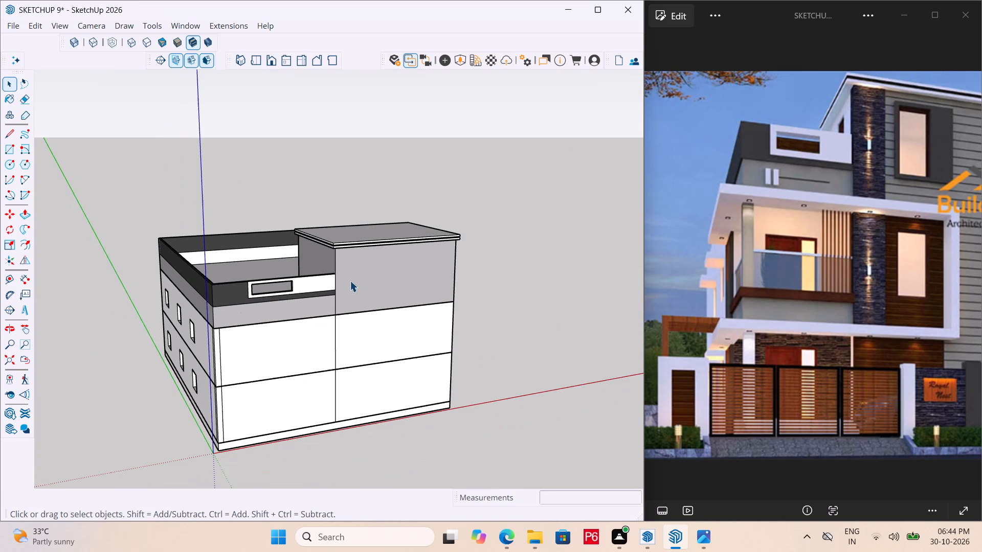
pyautogui.scroll(-2, 281, 389)
pyautogui.moveTo(281, 366); pyautogui.dragTo(295, 345, button='middle')
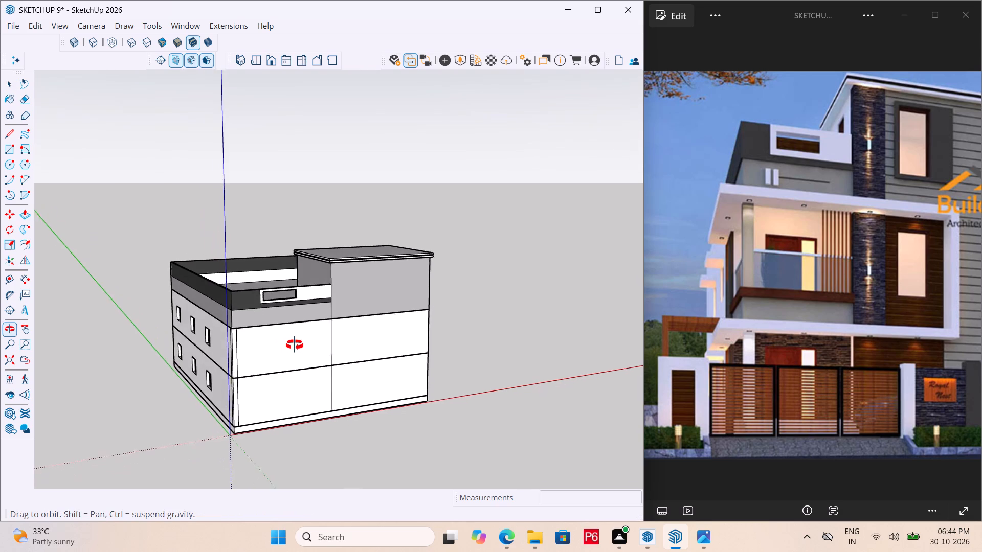
pyautogui.moveTo(295, 345); pyautogui.dragTo(291, 331, button='middle')
pyautogui.scroll(3, 237, 346)
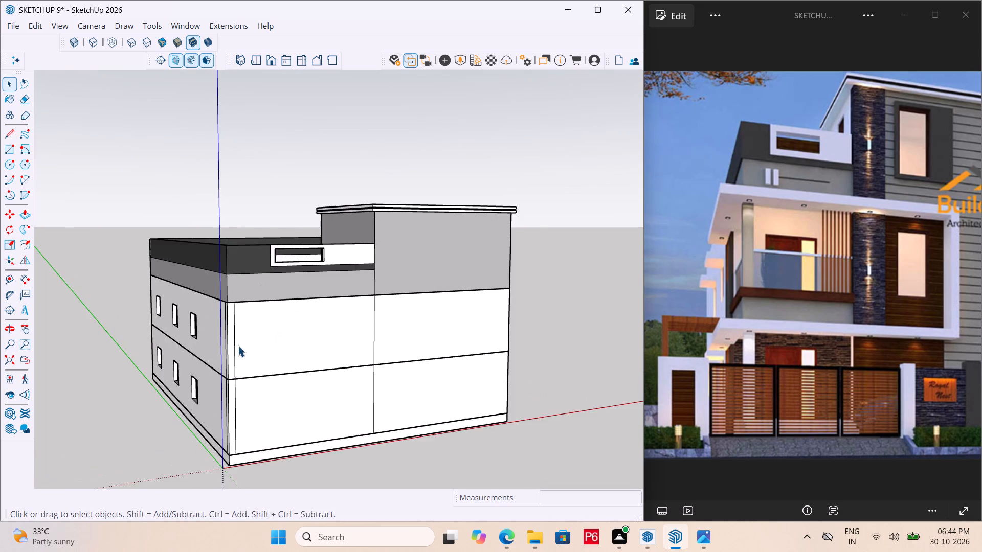
pyautogui.scroll(2, 238, 346)
pyautogui.moveTo(232, 348); pyautogui.dragTo(274, 347, button='middle')
pyautogui.scroll(4, 274, 347)
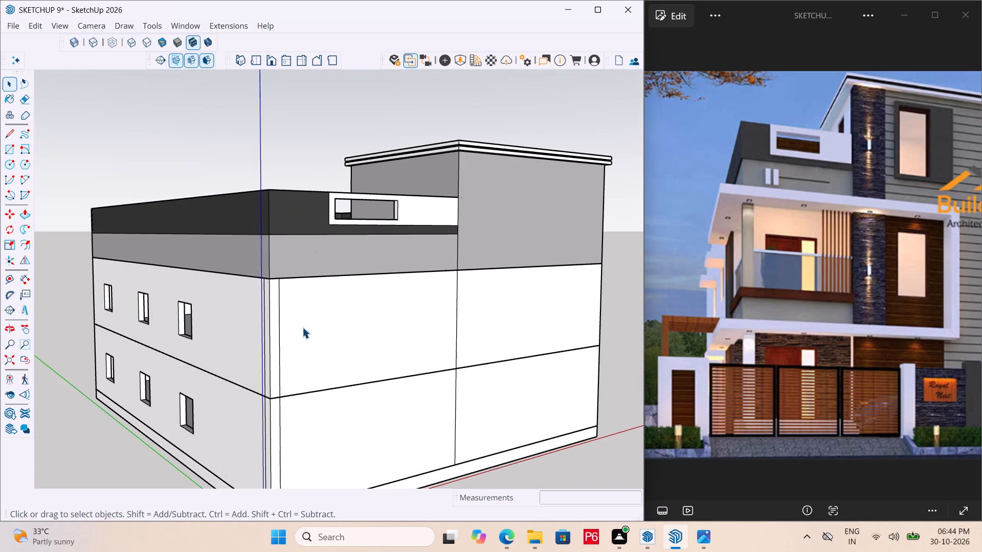
pyautogui.click(302, 327)
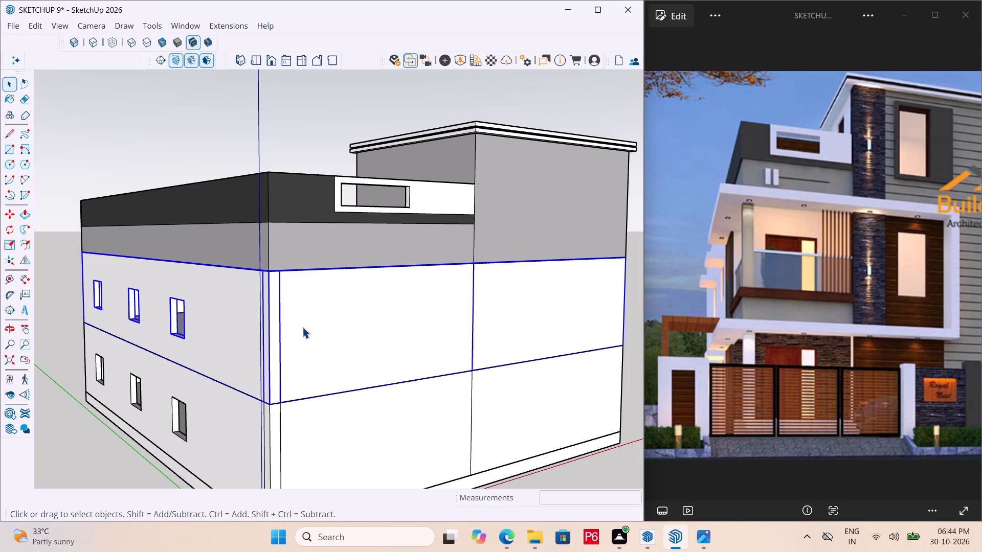
pyautogui.doubleClick(302, 327)
pyautogui.click(306, 318)
pyautogui.press('p')
pyautogui.click(306, 317)
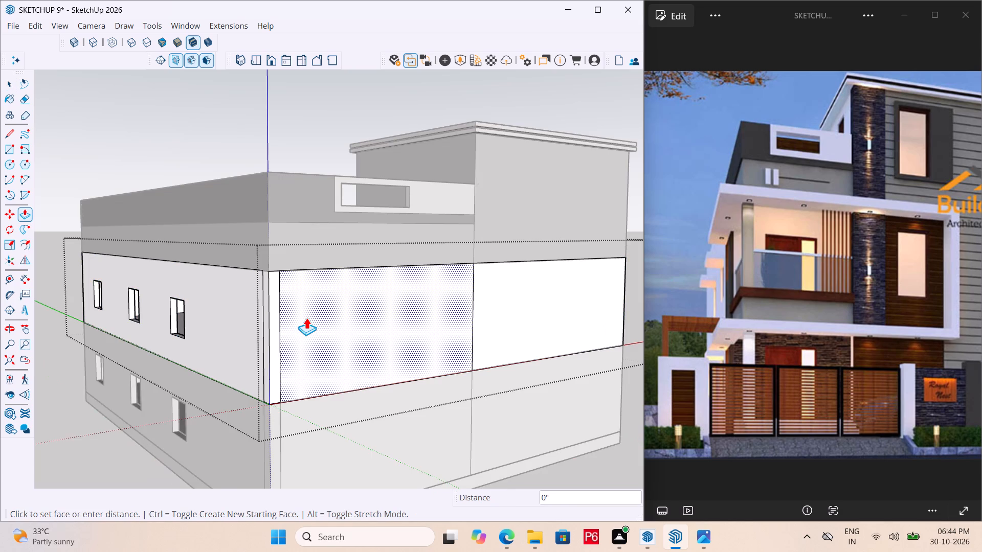
pyautogui.doubleClick(327, 323)
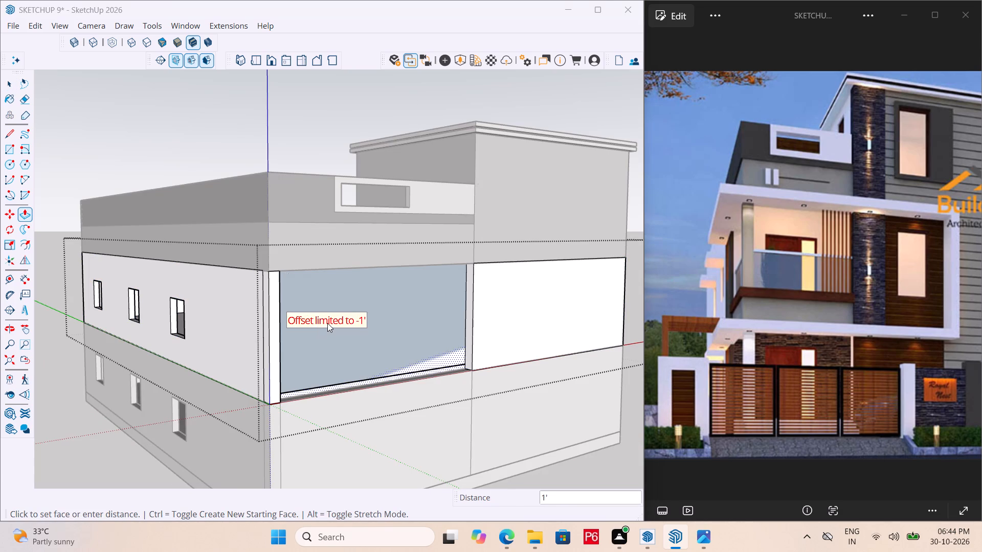
pyautogui.doubleClick(320, 304)
# Push the back face of the upper storey's front recess a further 8' inward for the balcony depth.
pyautogui.moveTo(325, 360); pyautogui.dragTo(332, 376, button='middle')
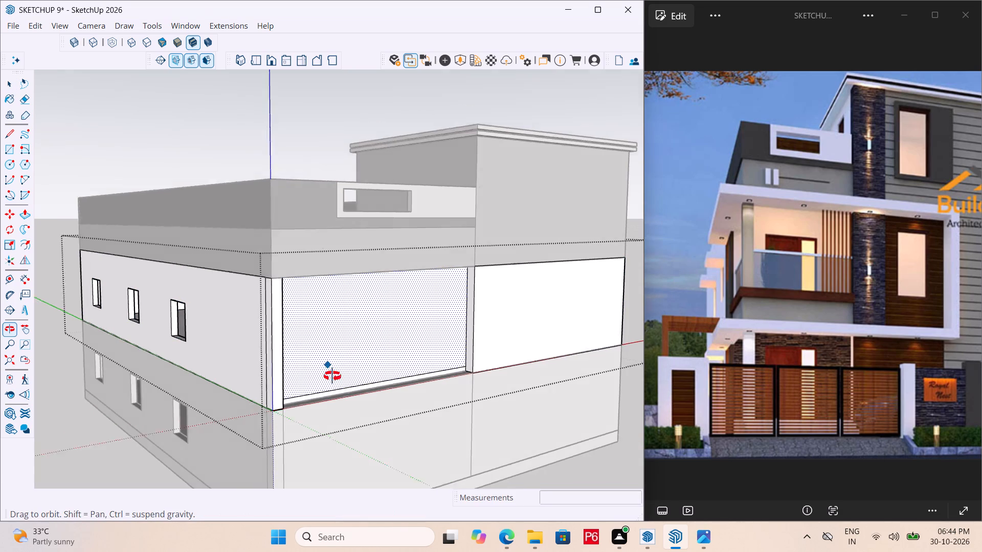
pyautogui.moveTo(332, 376); pyautogui.dragTo(360, 400, button='middle')
pyautogui.click(407, 361)
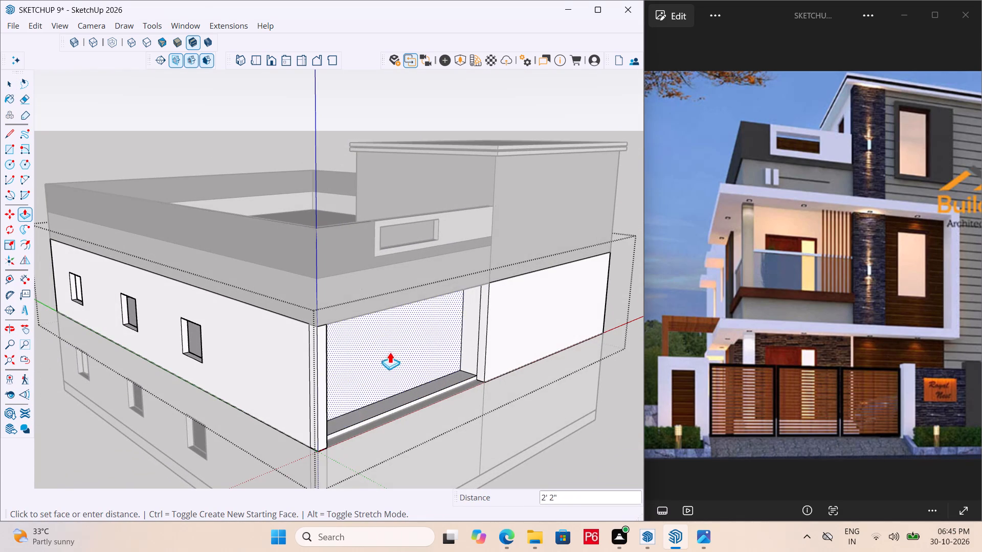
pyautogui.scroll(3, 352, 330)
pyautogui.moveTo(395, 353); pyautogui.dragTo(336, 302, button='middle')
pyautogui.scroll(5, 352, 334)
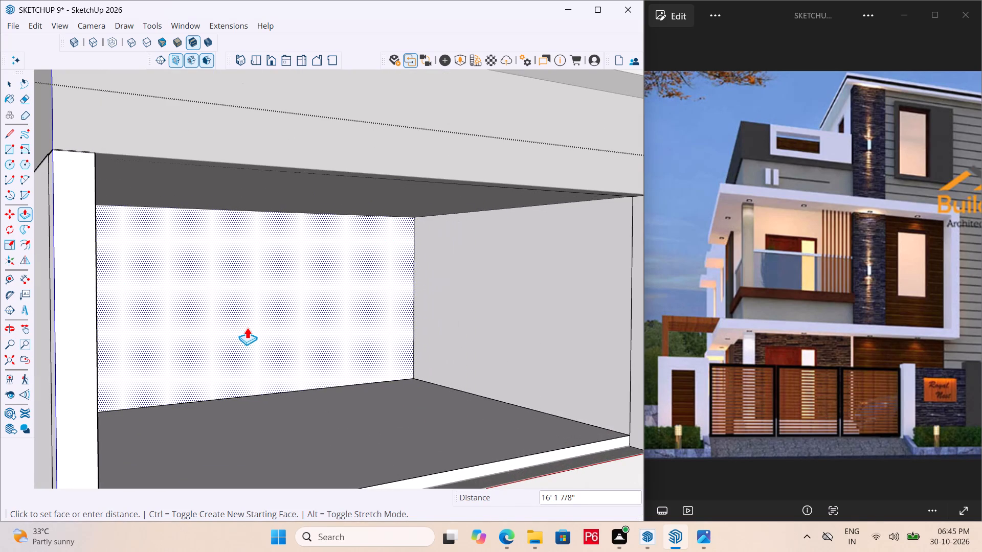
pyautogui.write("8'")
pyautogui.press('Return')
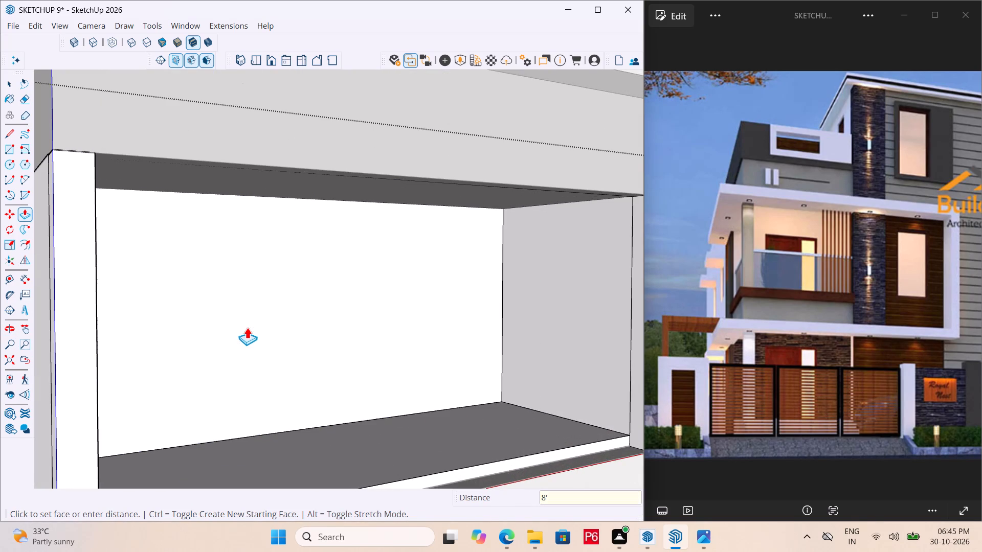
# Place a vertical guide on the upper storey's windowed side wall, 8' back from the front corner post's edge.
pyautogui.scroll(-12, 331, 277)
pyautogui.moveTo(370, 260); pyautogui.dragTo(454, 293, button='middle')
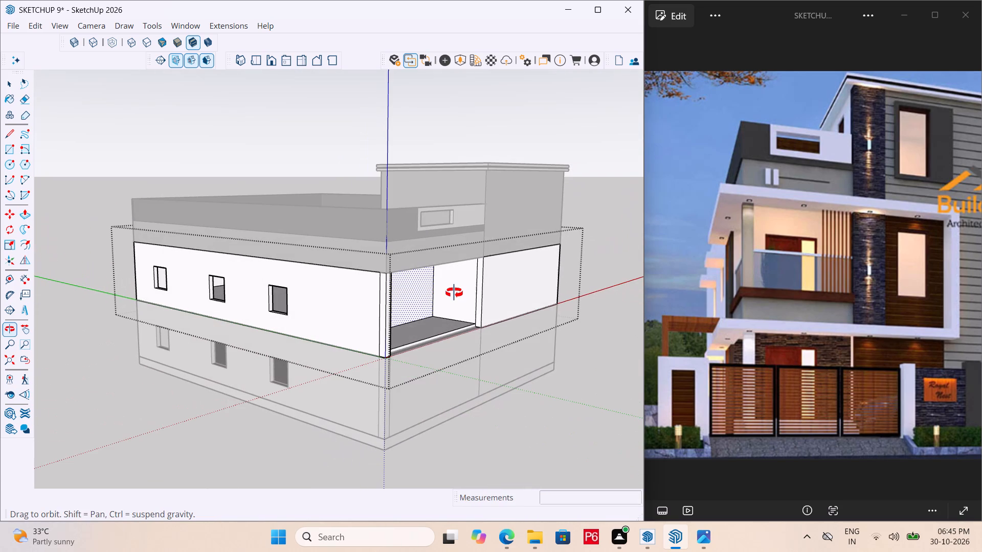
pyautogui.moveTo(454, 293); pyautogui.dragTo(473, 285, button='middle')
pyautogui.scroll(2, 387, 287)
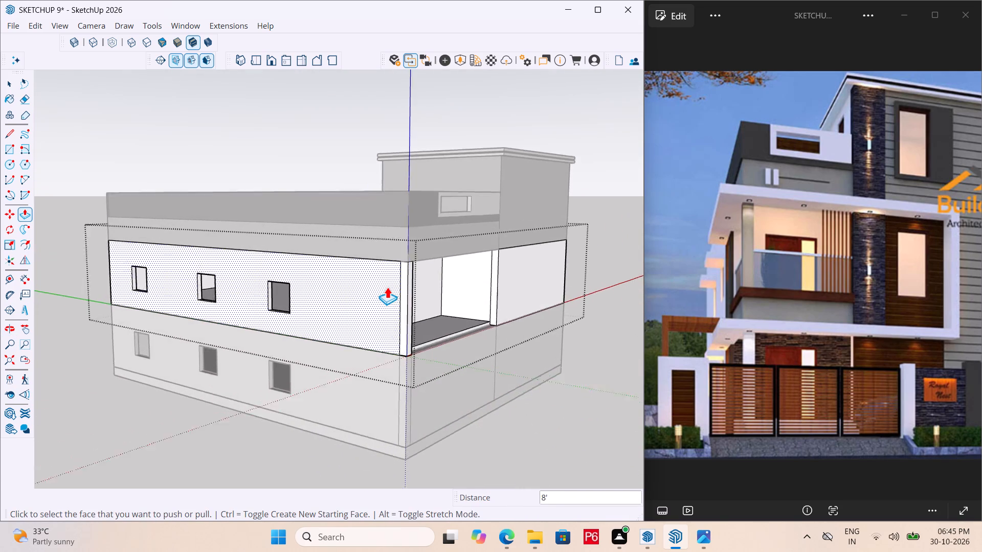
pyautogui.scroll(3, 387, 287)
pyautogui.press('l')
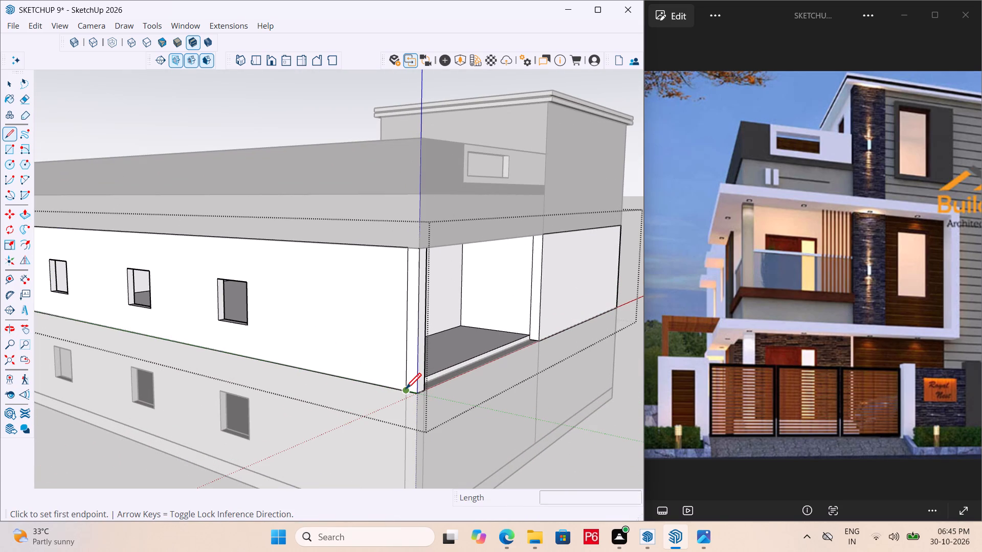
pyautogui.press('t')
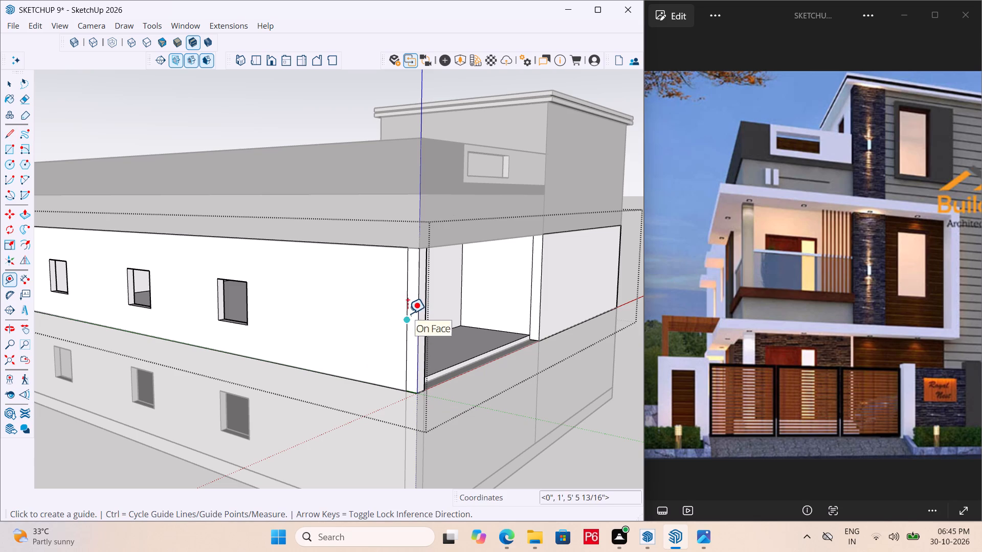
pyautogui.click(406, 319)
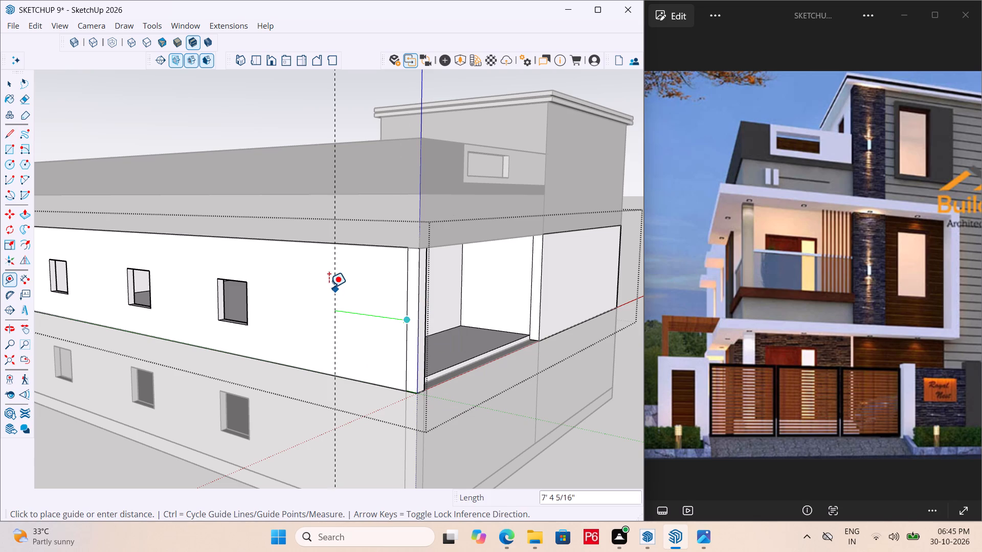
pyautogui.write("8'")
pyautogui.press('Return')
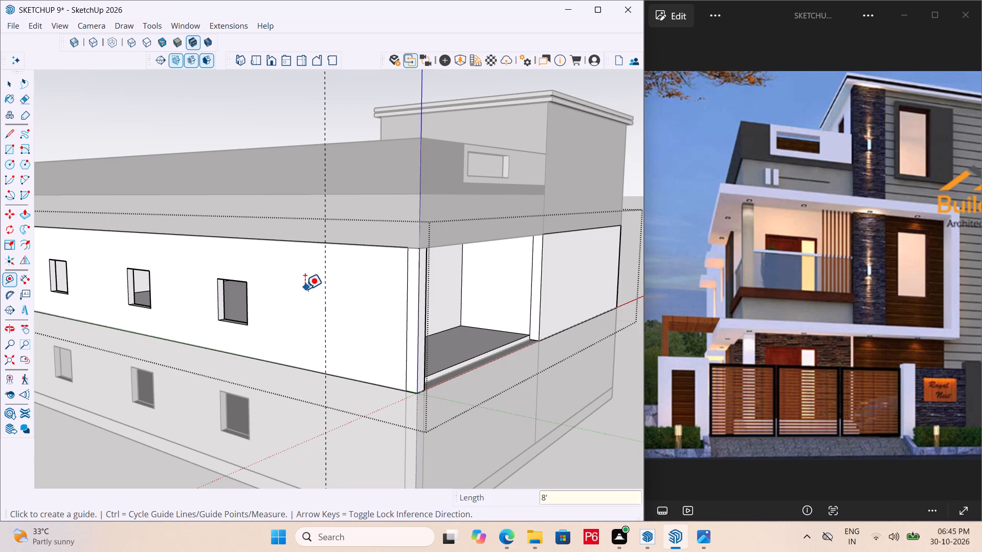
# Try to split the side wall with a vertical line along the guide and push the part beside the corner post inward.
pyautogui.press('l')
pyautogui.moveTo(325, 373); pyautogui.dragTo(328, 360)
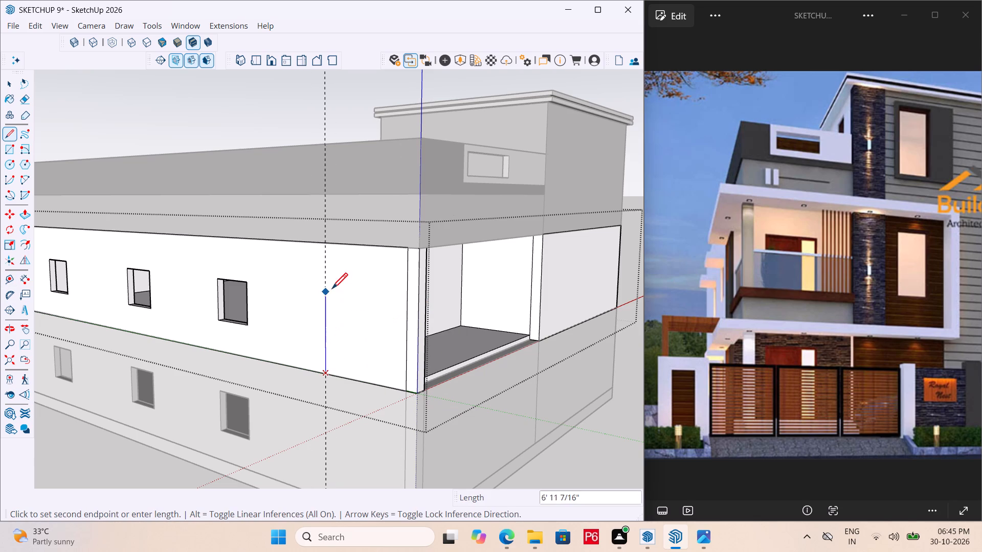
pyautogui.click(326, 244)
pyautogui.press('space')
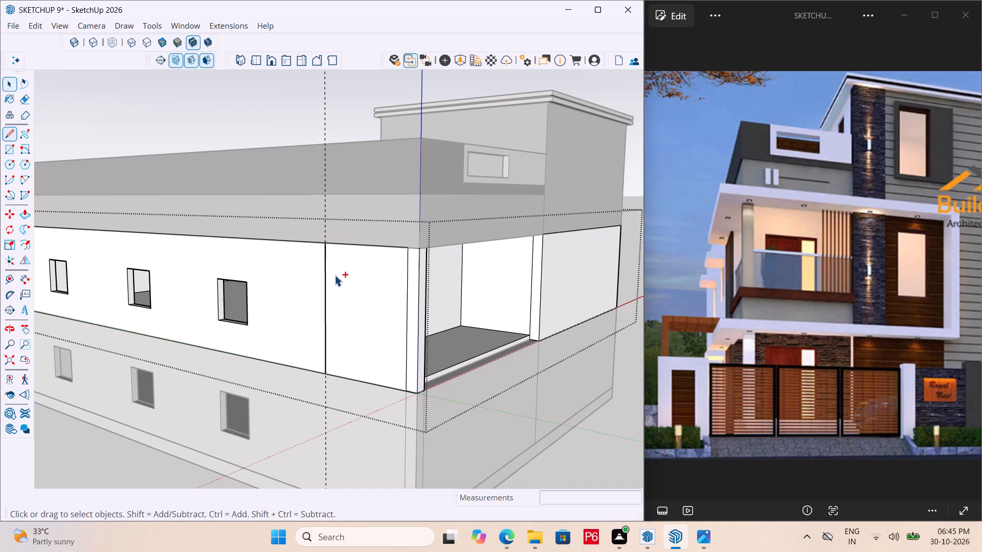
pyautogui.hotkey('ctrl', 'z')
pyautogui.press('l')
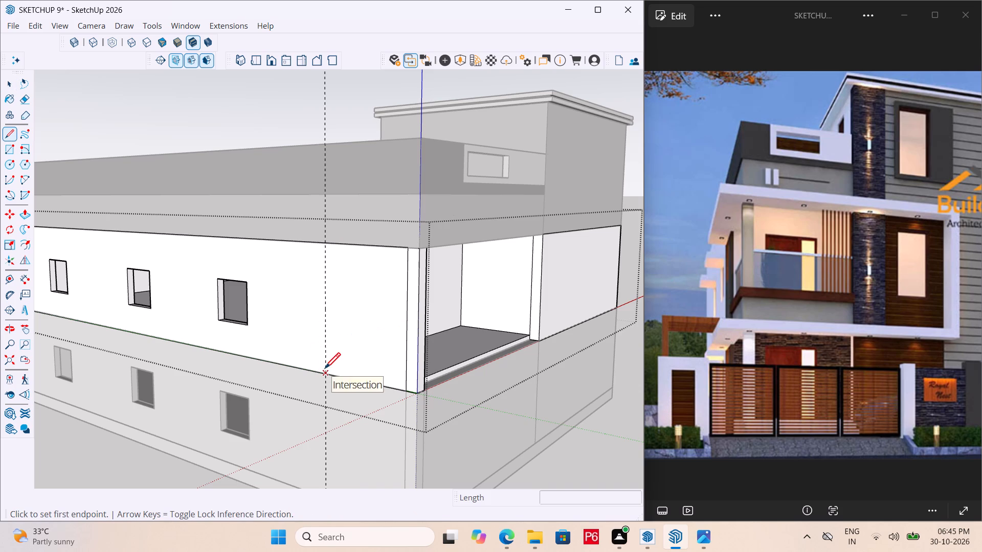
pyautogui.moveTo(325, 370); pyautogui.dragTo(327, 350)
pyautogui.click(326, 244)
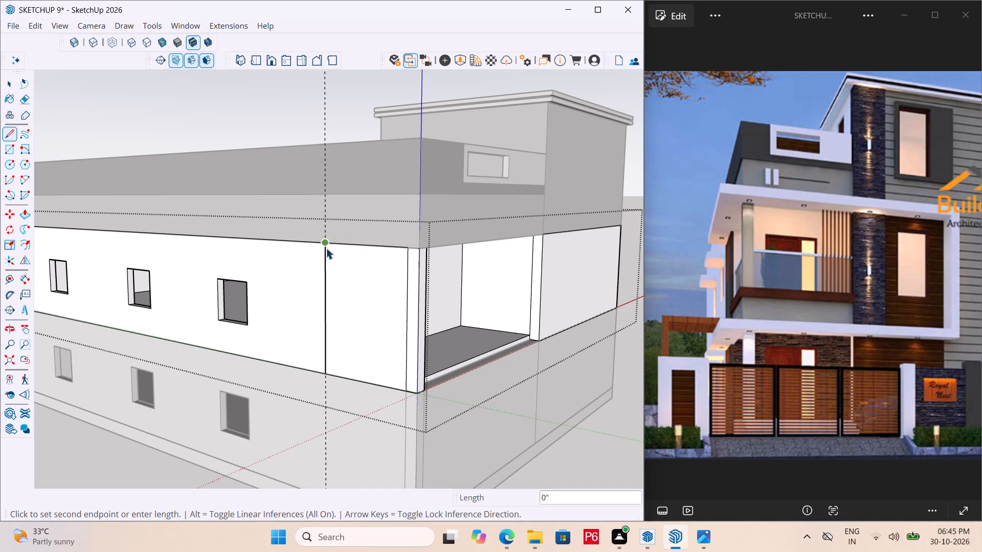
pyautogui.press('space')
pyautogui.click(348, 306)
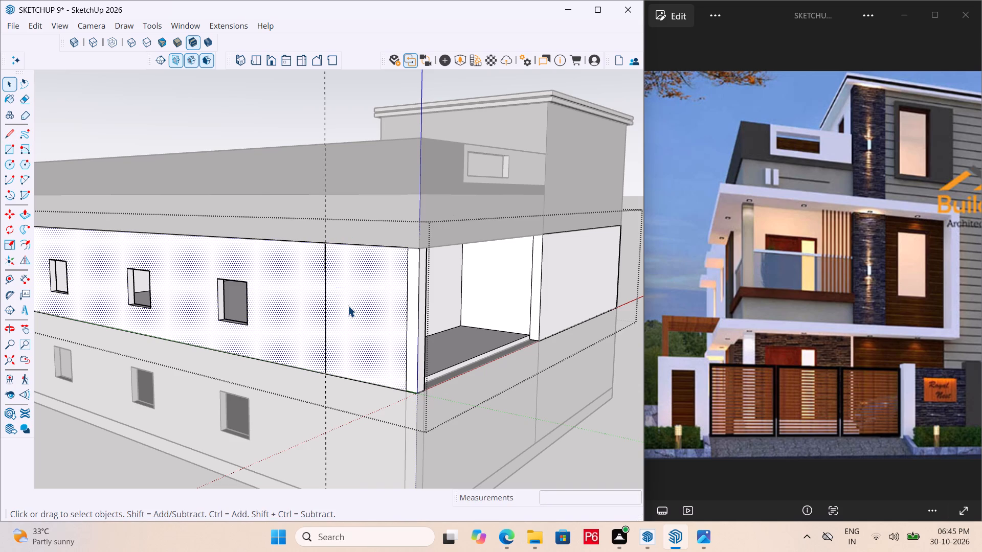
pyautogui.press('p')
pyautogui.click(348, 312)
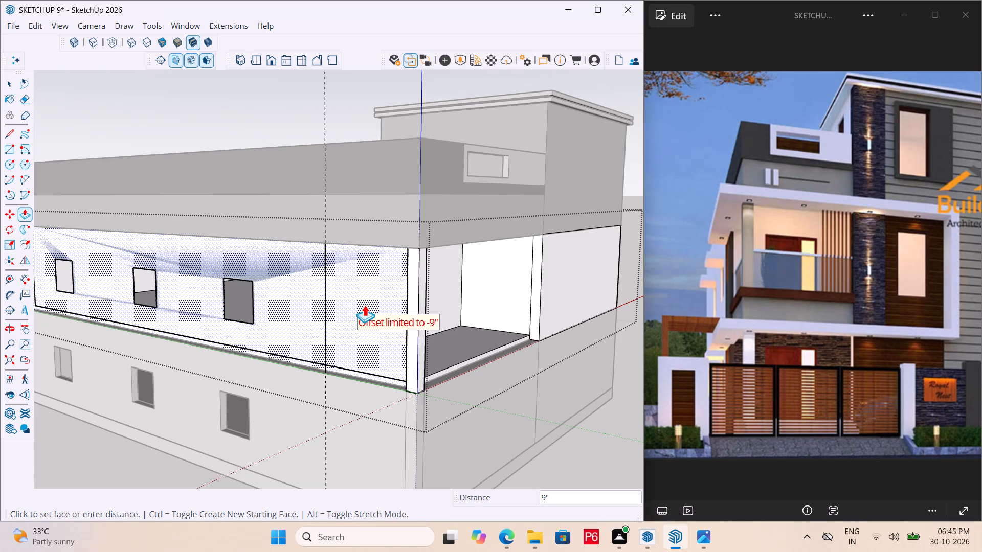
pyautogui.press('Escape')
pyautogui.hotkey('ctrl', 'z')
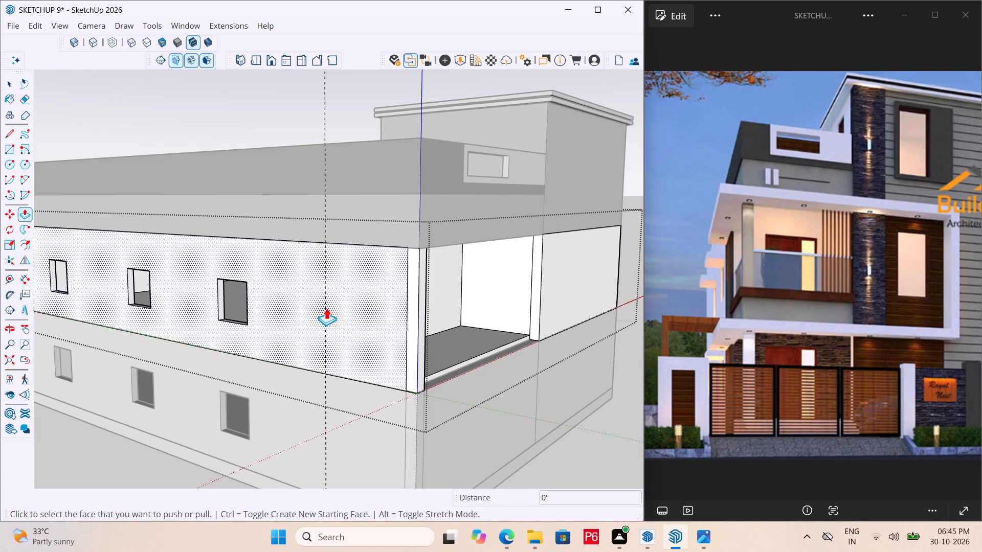
# Draw a full-height rectangle on the upper storey's side wall, from the guide to the corner post's bottom edge.
pyautogui.press('r')
pyautogui.click(324, 244)
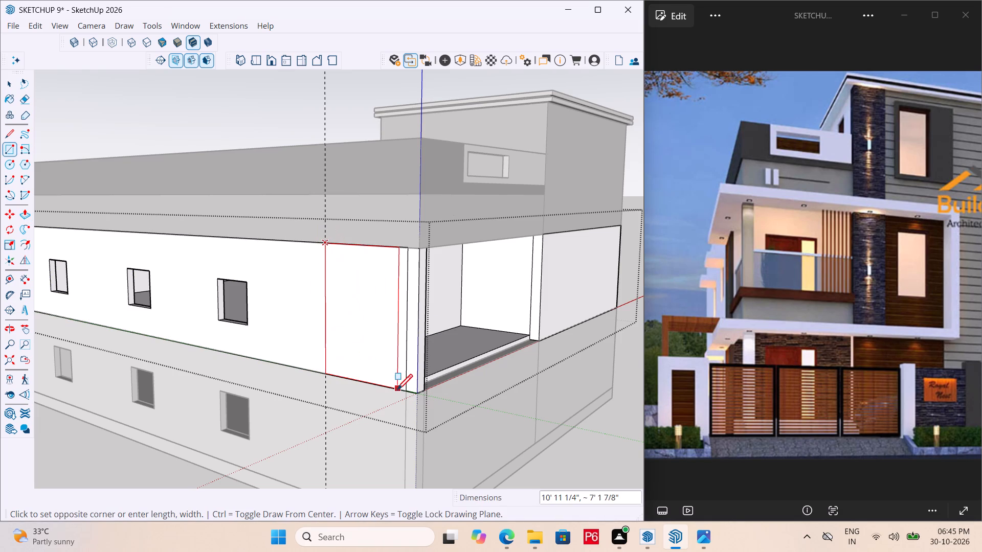
pyautogui.click(405, 392)
pyautogui.press('space')
# Erase the vertical guide line from the side wall and save the model.
pyautogui.middleClick(385, 340)
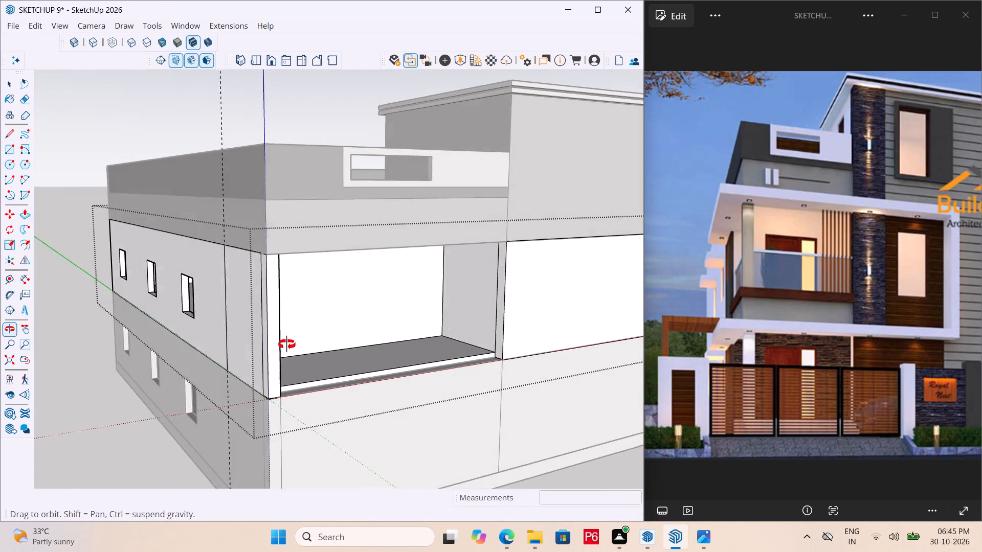
pyautogui.press('e')
pyautogui.moveTo(328, 221); pyautogui.dragTo(321, 221)
pyautogui.click(321, 221)
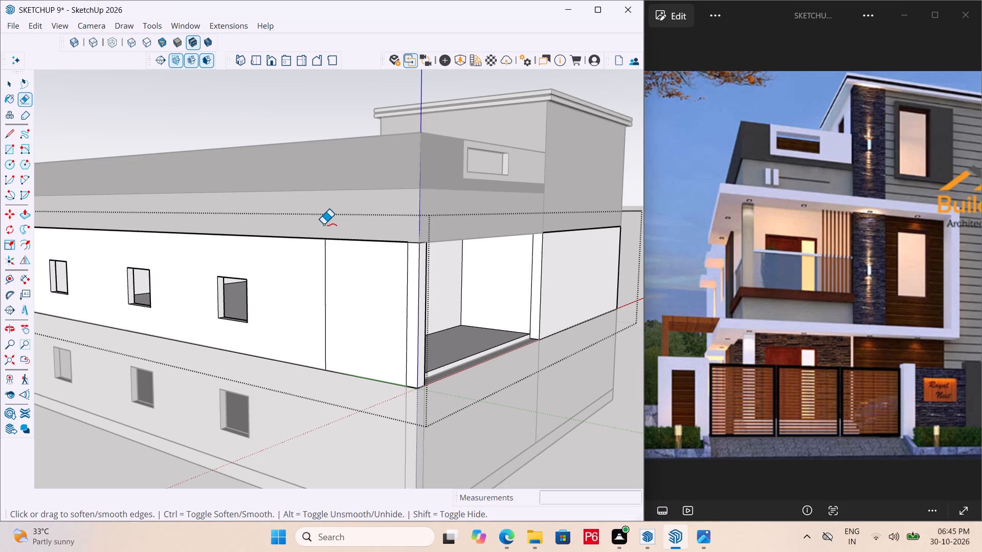
pyautogui.hotkey('ctrl', 's')
pyautogui.hotkey('ctrl', 's')
pyautogui.hotkey('ctrl', 's')
pyautogui.hotkey('ctrl', 's')
pyautogui.hotkey('ctrl', 's')
pyautogui.keyDown('ctrl'); pyautogui.scroll(-3, 427, 343); pyautogui.keyUp('ctrl')
pyautogui.hotkey('ctrl', 's')
pyautogui.hotkey('ctrl', 's')
# Push the inner side face of the balcony recess 3" toward the outer side wall.
pyautogui.moveTo(417, 341); pyautogui.dragTo(197, 330, button='middle')
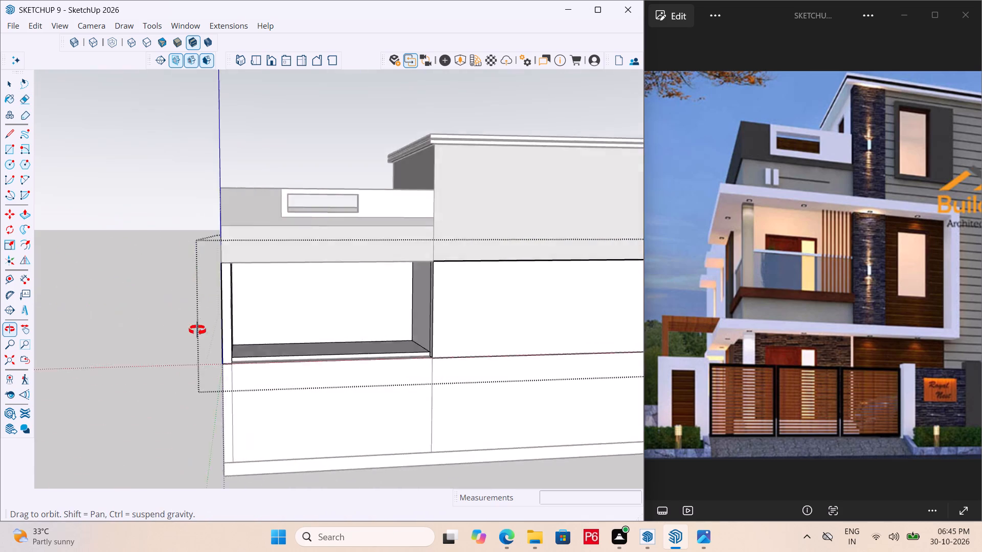
pyautogui.moveTo(197, 330); pyautogui.dragTo(70, 331, button='middle')
pyautogui.scroll(4, 176, 312)
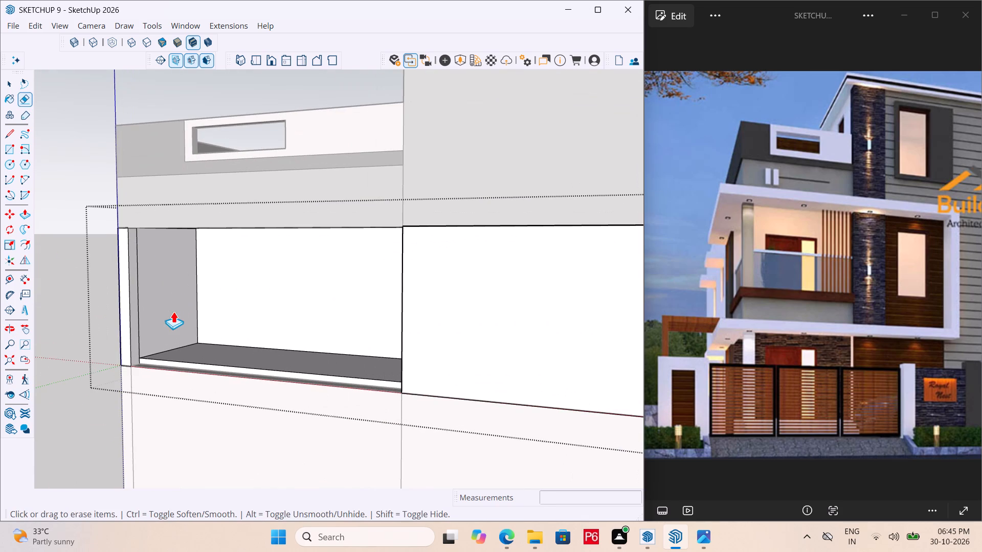
pyautogui.press('p')
pyautogui.click(160, 325)
pyautogui.click(148, 300)
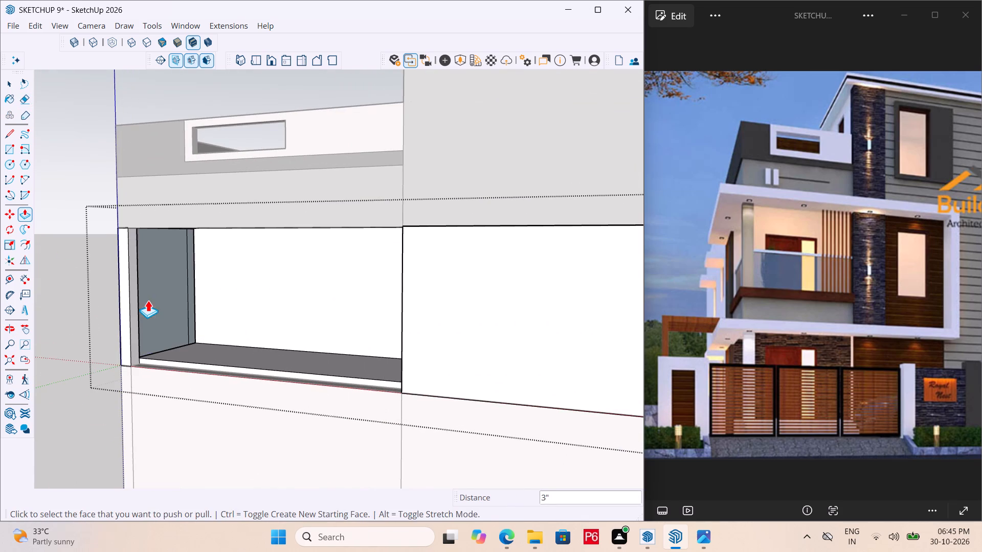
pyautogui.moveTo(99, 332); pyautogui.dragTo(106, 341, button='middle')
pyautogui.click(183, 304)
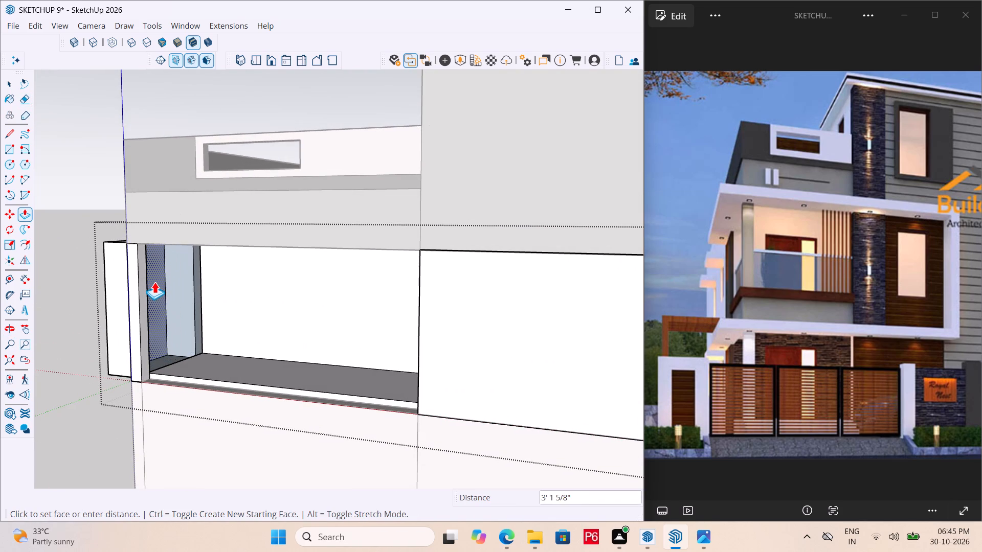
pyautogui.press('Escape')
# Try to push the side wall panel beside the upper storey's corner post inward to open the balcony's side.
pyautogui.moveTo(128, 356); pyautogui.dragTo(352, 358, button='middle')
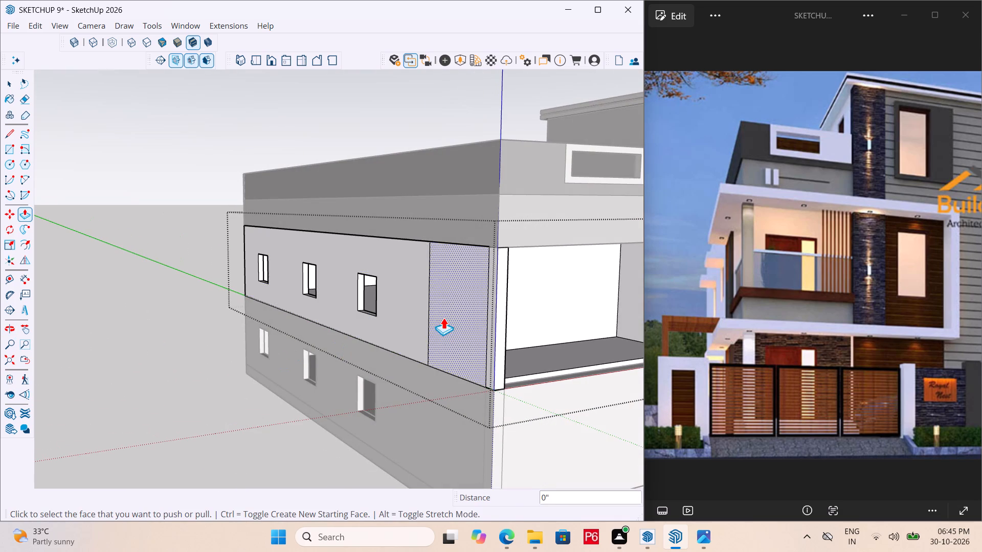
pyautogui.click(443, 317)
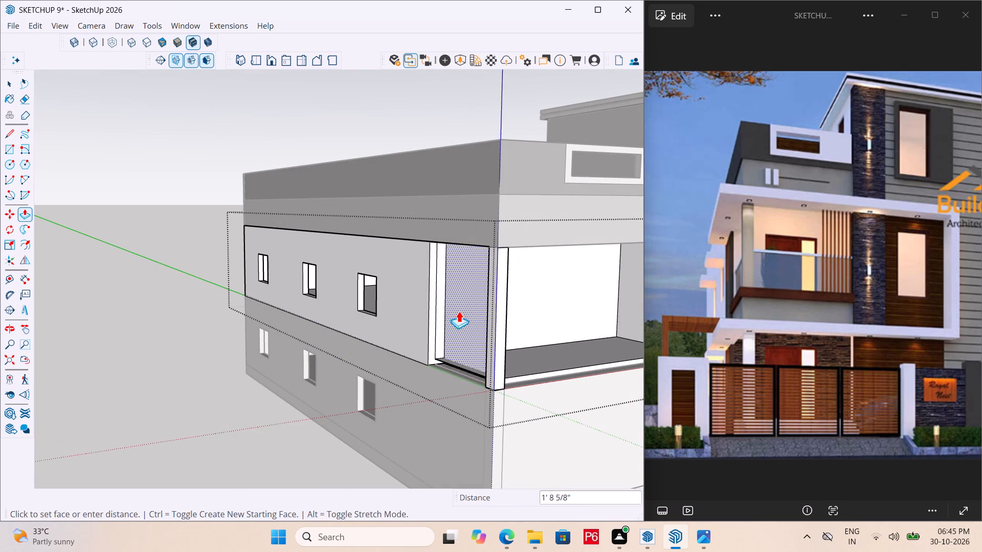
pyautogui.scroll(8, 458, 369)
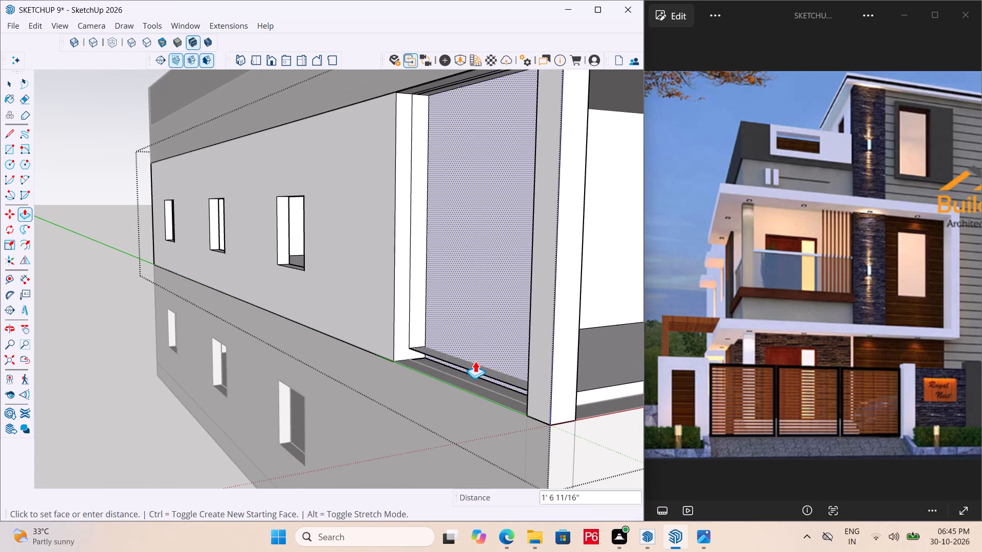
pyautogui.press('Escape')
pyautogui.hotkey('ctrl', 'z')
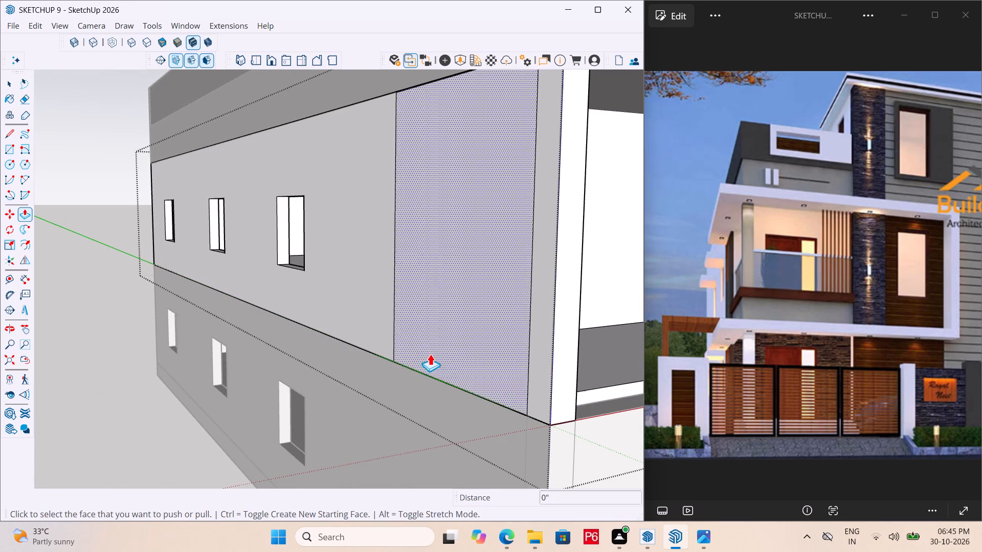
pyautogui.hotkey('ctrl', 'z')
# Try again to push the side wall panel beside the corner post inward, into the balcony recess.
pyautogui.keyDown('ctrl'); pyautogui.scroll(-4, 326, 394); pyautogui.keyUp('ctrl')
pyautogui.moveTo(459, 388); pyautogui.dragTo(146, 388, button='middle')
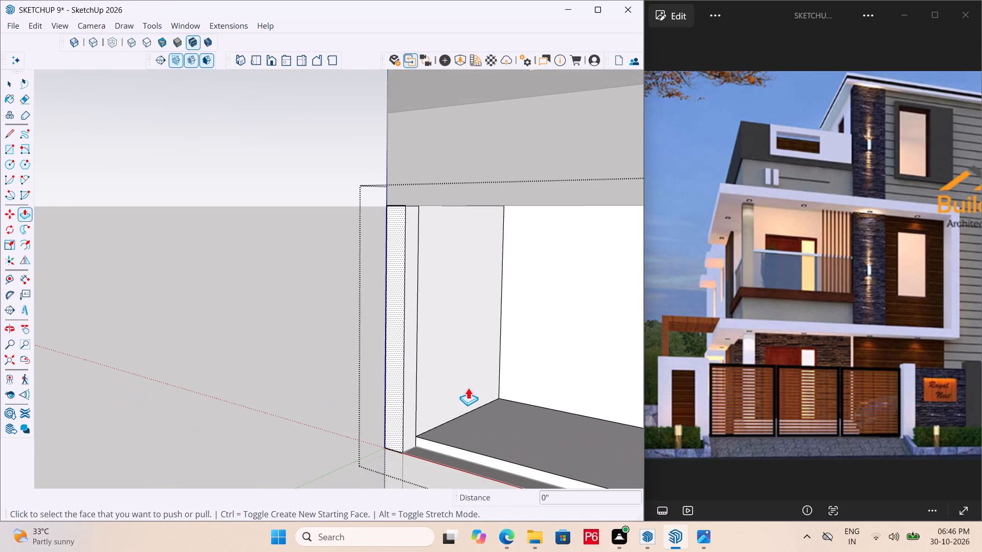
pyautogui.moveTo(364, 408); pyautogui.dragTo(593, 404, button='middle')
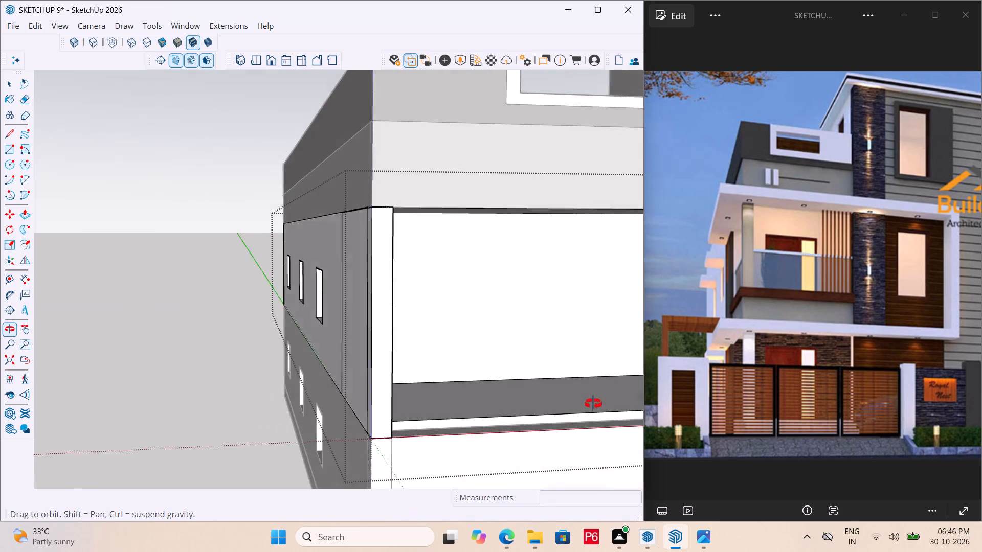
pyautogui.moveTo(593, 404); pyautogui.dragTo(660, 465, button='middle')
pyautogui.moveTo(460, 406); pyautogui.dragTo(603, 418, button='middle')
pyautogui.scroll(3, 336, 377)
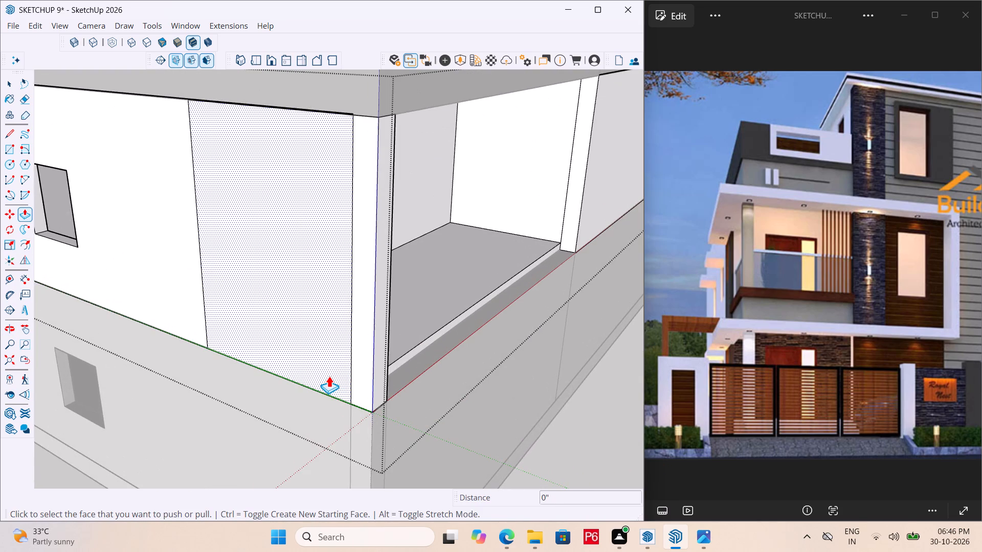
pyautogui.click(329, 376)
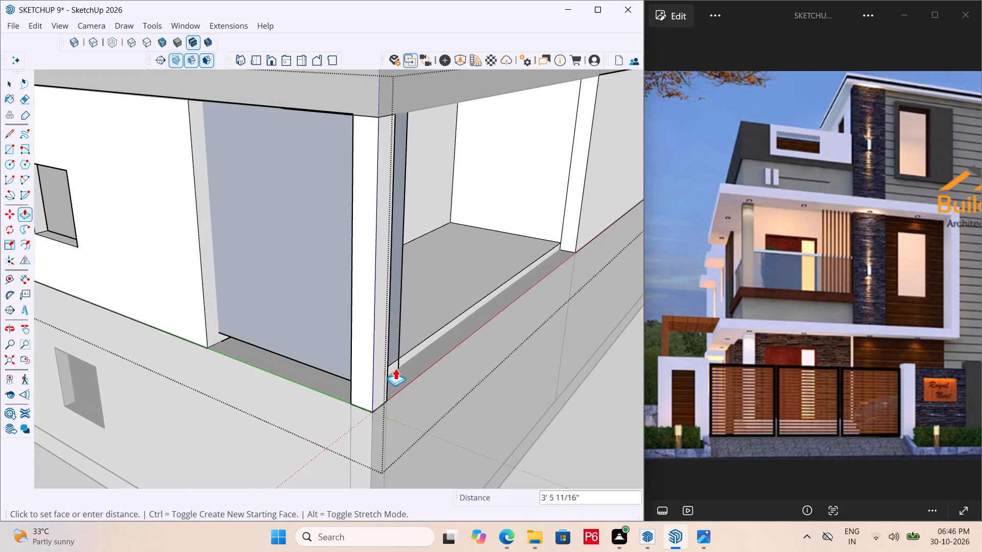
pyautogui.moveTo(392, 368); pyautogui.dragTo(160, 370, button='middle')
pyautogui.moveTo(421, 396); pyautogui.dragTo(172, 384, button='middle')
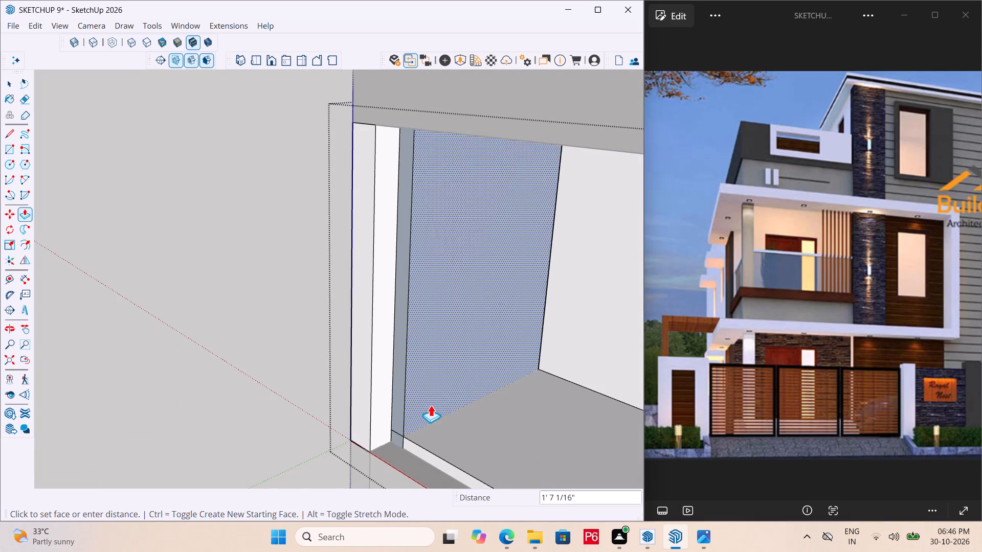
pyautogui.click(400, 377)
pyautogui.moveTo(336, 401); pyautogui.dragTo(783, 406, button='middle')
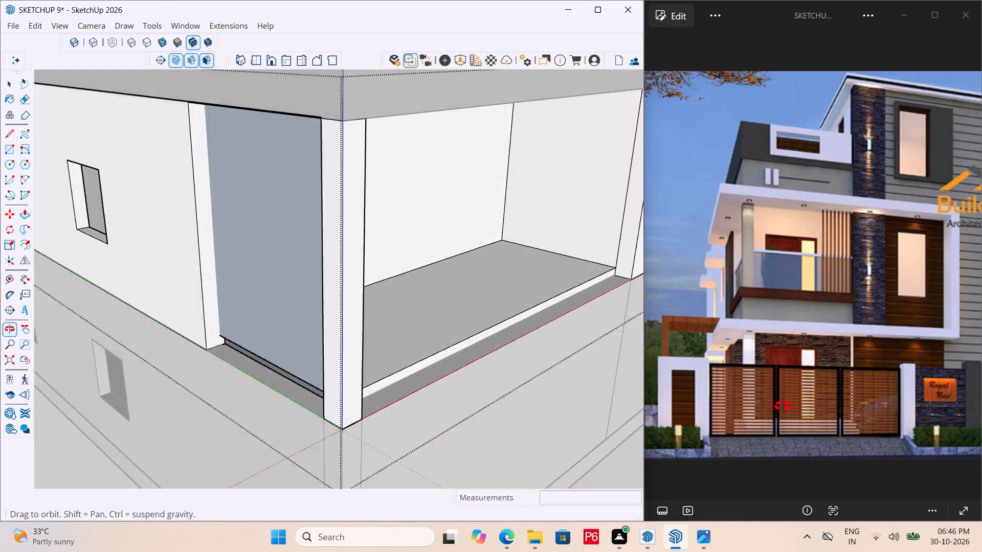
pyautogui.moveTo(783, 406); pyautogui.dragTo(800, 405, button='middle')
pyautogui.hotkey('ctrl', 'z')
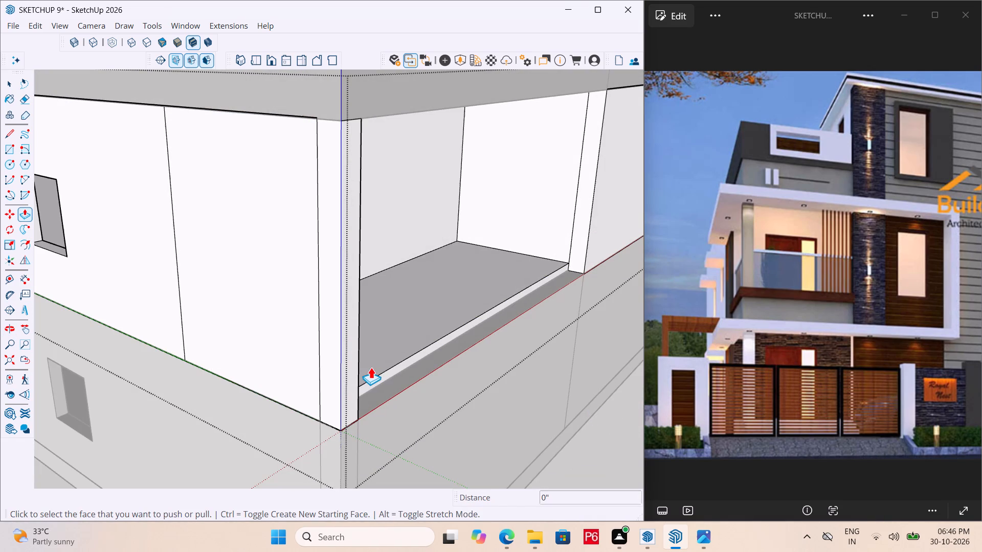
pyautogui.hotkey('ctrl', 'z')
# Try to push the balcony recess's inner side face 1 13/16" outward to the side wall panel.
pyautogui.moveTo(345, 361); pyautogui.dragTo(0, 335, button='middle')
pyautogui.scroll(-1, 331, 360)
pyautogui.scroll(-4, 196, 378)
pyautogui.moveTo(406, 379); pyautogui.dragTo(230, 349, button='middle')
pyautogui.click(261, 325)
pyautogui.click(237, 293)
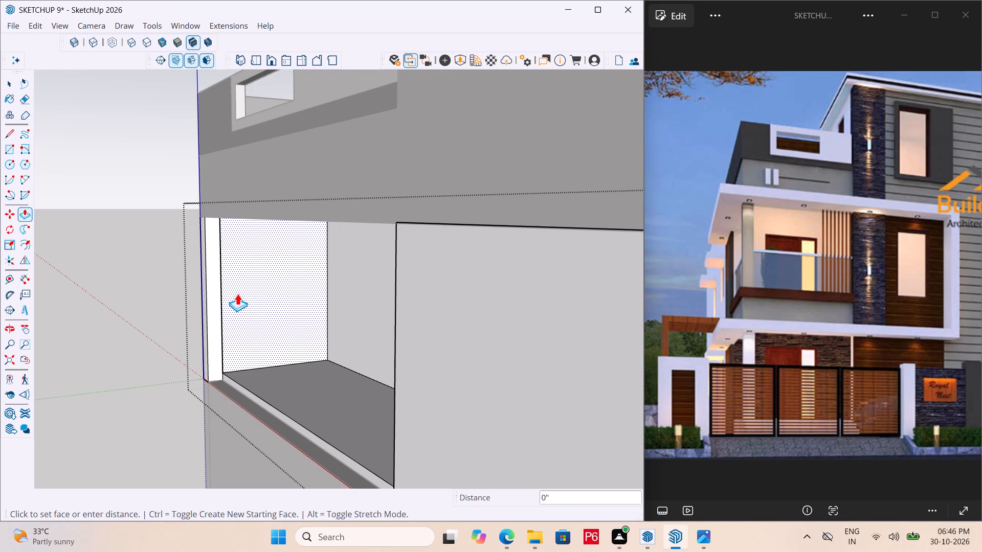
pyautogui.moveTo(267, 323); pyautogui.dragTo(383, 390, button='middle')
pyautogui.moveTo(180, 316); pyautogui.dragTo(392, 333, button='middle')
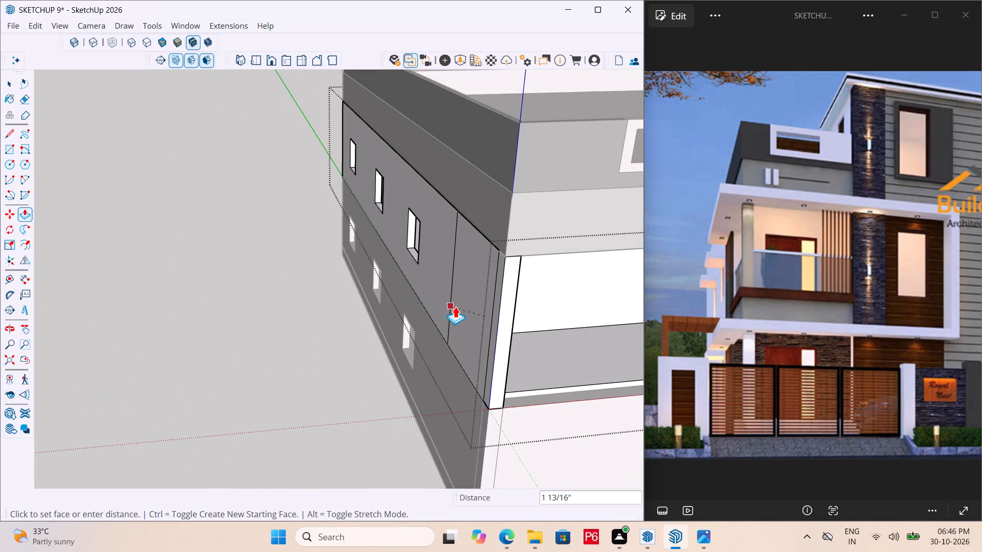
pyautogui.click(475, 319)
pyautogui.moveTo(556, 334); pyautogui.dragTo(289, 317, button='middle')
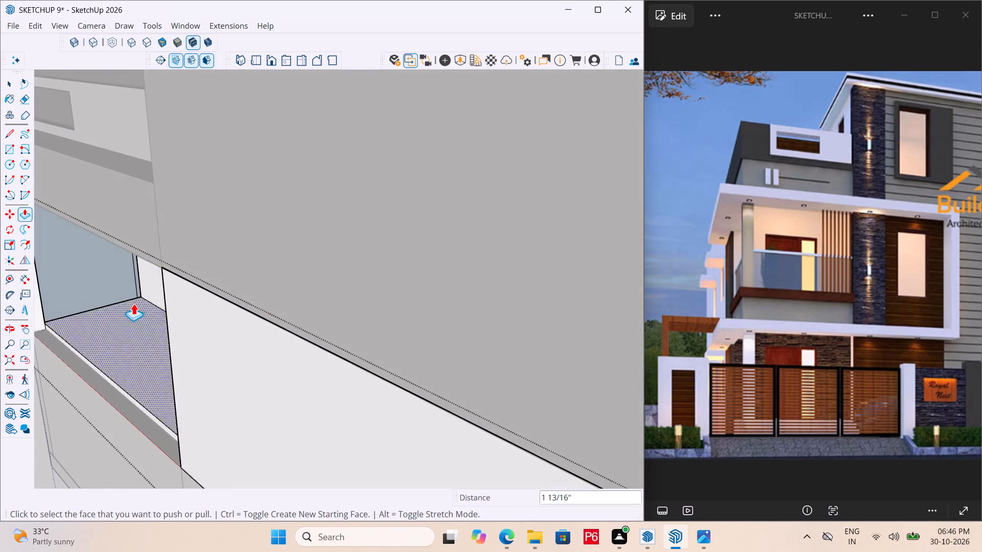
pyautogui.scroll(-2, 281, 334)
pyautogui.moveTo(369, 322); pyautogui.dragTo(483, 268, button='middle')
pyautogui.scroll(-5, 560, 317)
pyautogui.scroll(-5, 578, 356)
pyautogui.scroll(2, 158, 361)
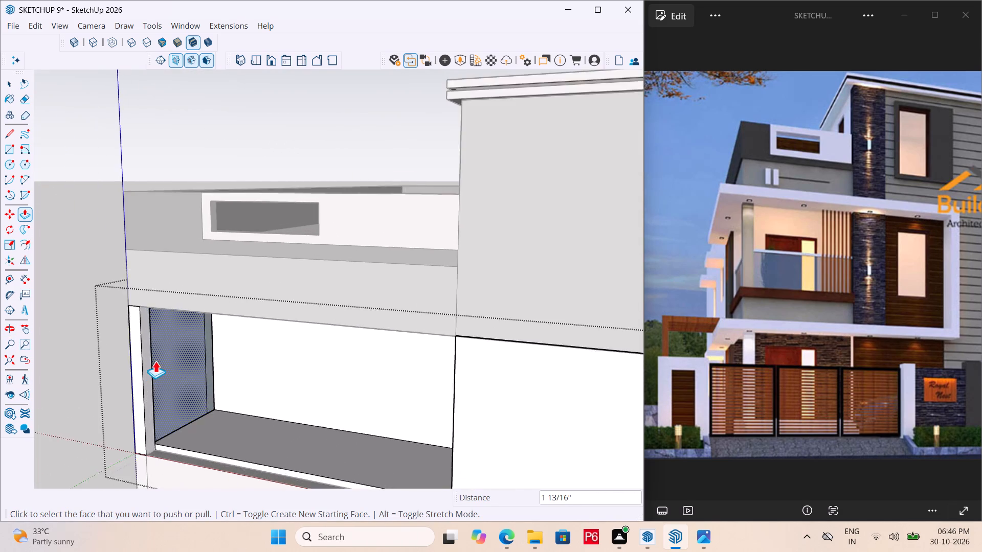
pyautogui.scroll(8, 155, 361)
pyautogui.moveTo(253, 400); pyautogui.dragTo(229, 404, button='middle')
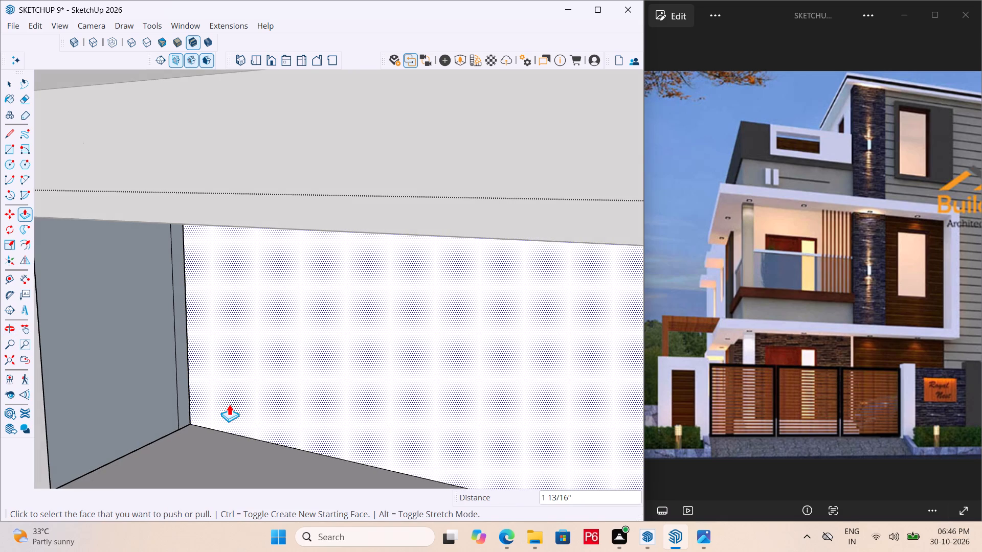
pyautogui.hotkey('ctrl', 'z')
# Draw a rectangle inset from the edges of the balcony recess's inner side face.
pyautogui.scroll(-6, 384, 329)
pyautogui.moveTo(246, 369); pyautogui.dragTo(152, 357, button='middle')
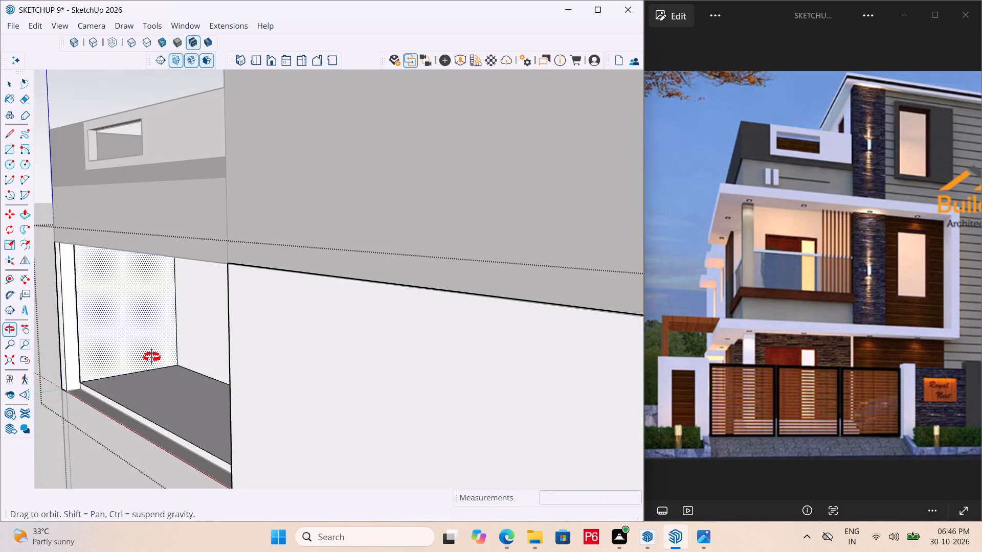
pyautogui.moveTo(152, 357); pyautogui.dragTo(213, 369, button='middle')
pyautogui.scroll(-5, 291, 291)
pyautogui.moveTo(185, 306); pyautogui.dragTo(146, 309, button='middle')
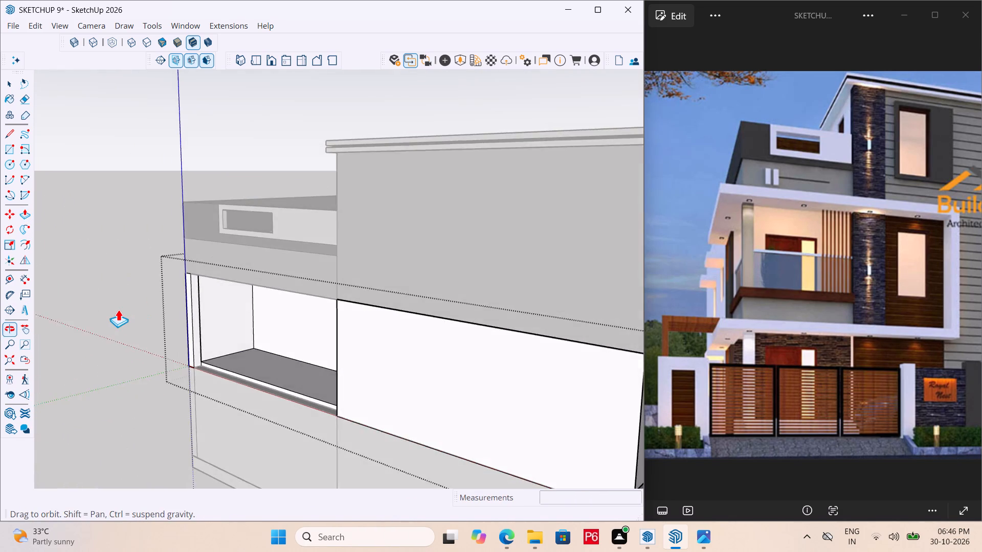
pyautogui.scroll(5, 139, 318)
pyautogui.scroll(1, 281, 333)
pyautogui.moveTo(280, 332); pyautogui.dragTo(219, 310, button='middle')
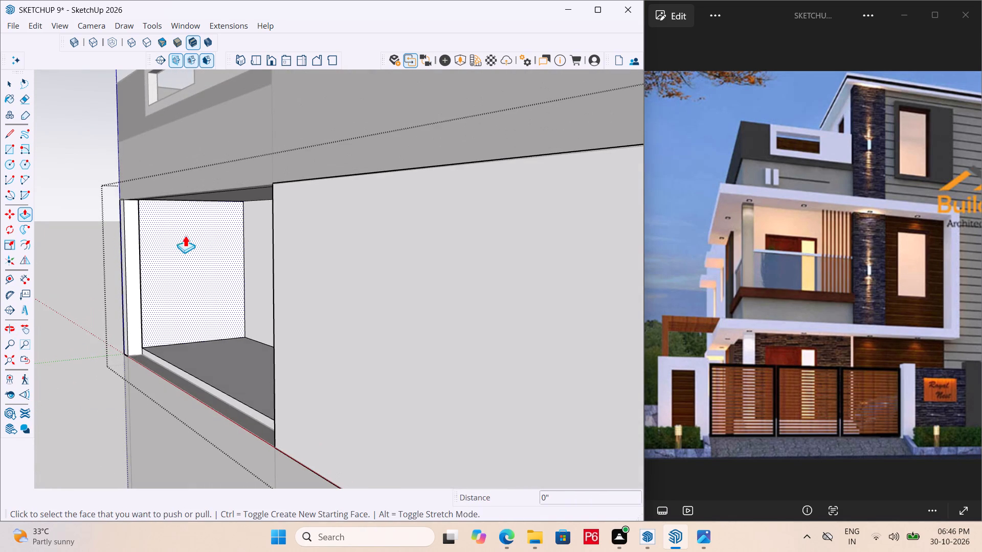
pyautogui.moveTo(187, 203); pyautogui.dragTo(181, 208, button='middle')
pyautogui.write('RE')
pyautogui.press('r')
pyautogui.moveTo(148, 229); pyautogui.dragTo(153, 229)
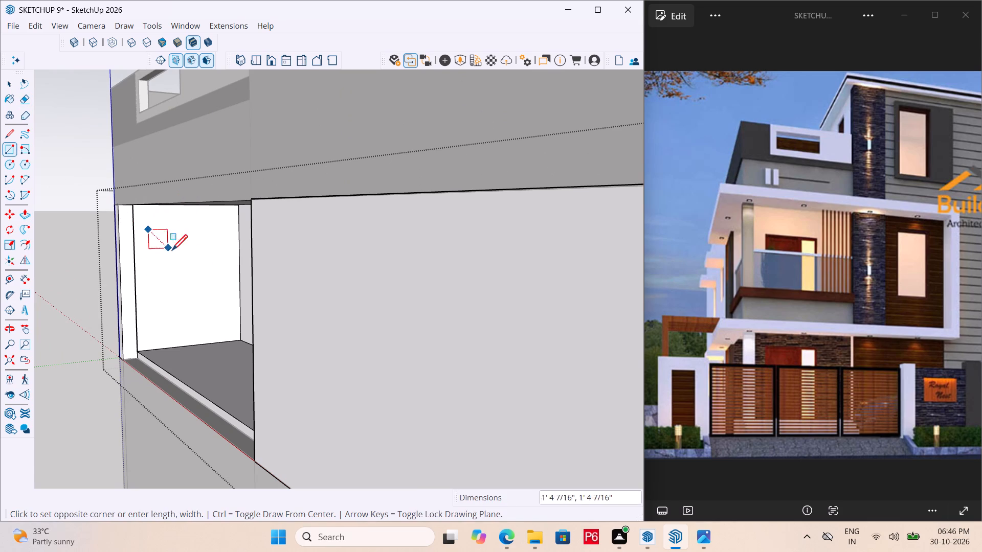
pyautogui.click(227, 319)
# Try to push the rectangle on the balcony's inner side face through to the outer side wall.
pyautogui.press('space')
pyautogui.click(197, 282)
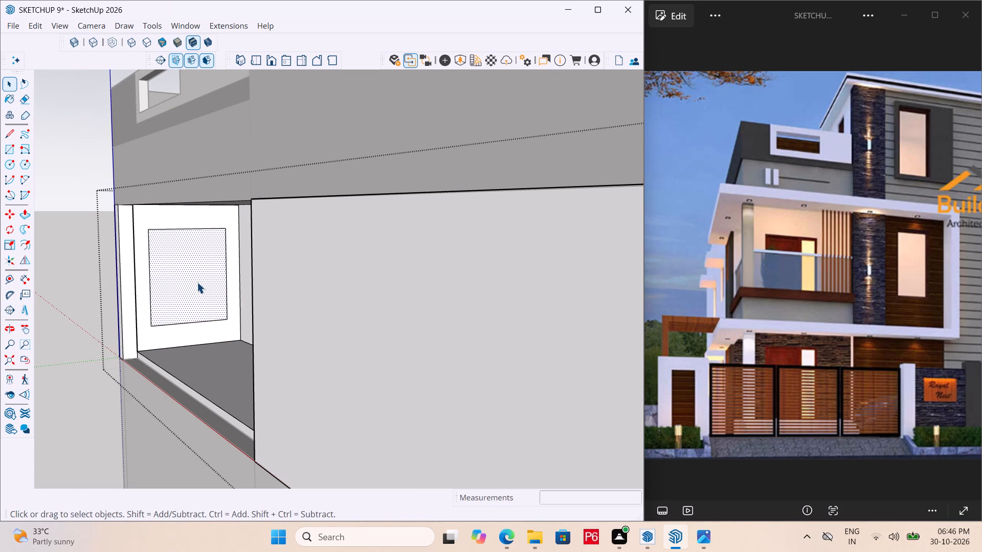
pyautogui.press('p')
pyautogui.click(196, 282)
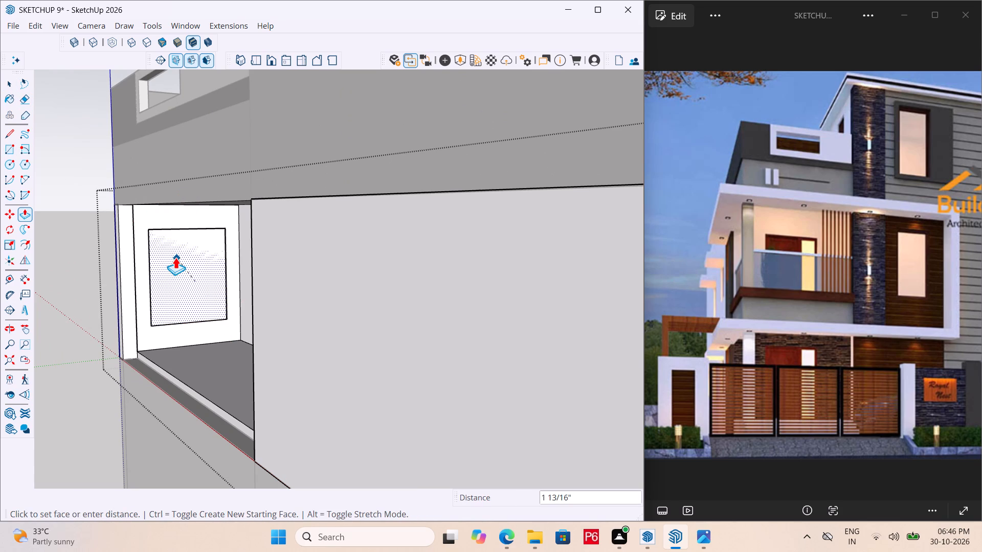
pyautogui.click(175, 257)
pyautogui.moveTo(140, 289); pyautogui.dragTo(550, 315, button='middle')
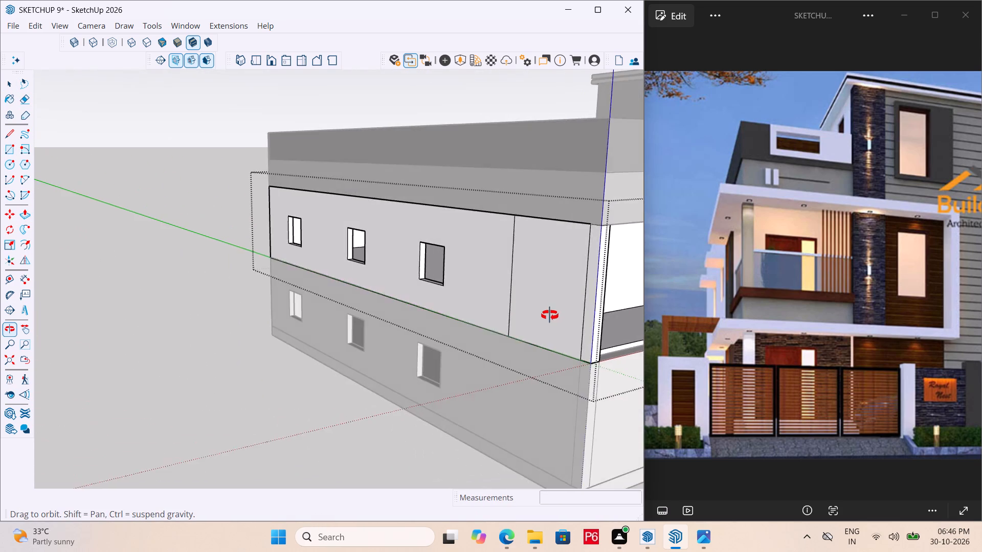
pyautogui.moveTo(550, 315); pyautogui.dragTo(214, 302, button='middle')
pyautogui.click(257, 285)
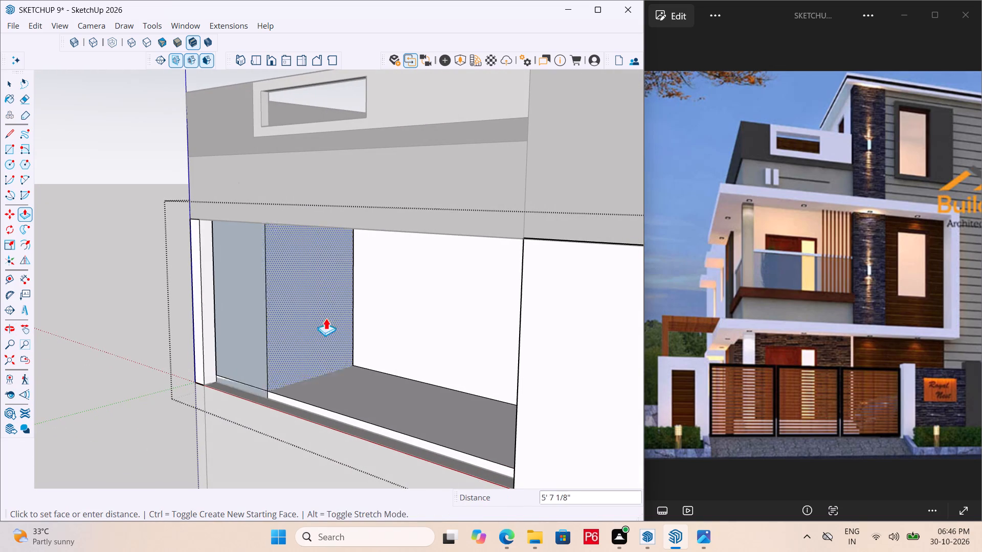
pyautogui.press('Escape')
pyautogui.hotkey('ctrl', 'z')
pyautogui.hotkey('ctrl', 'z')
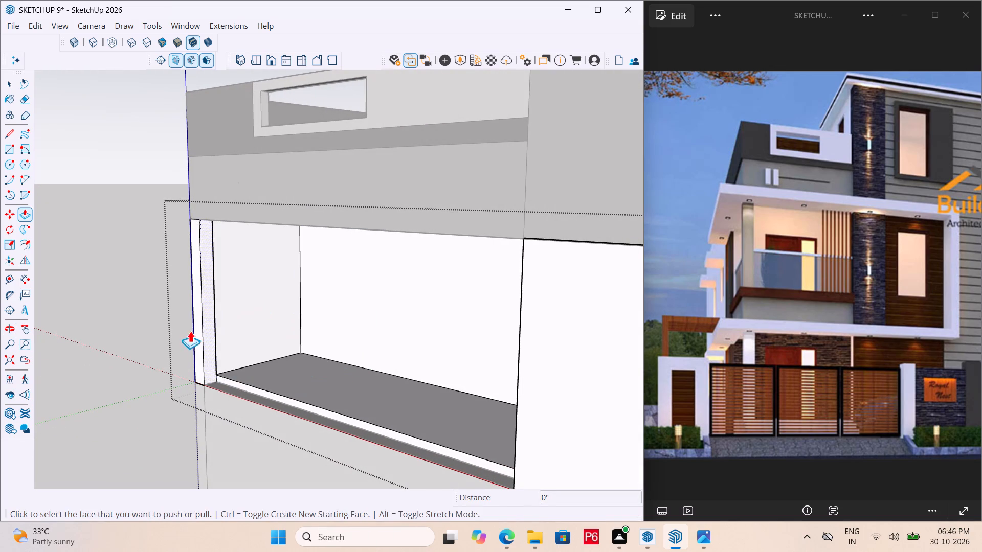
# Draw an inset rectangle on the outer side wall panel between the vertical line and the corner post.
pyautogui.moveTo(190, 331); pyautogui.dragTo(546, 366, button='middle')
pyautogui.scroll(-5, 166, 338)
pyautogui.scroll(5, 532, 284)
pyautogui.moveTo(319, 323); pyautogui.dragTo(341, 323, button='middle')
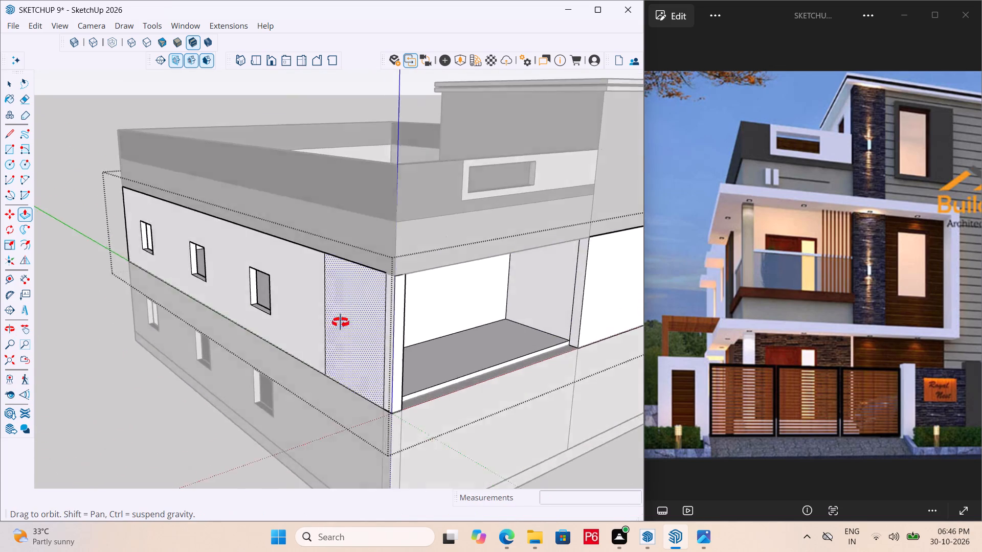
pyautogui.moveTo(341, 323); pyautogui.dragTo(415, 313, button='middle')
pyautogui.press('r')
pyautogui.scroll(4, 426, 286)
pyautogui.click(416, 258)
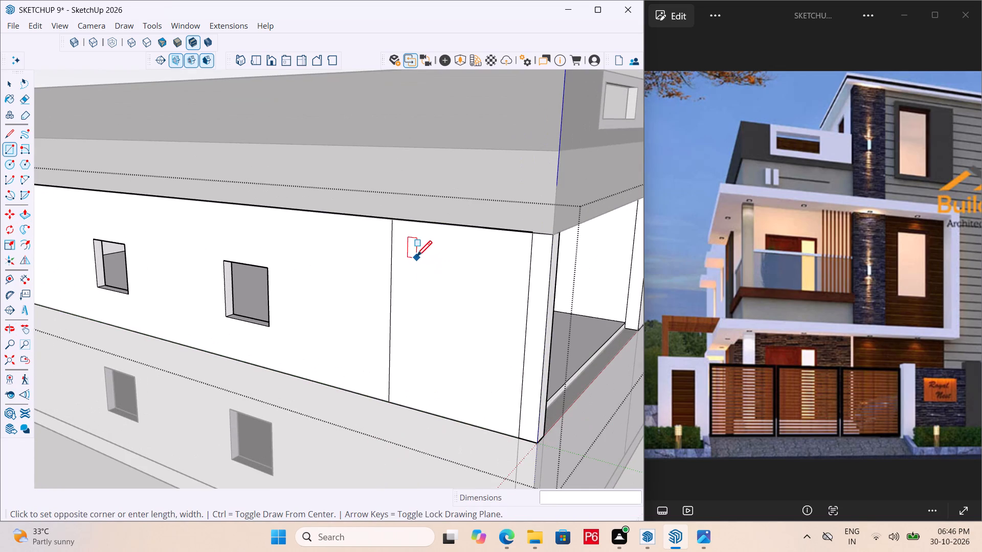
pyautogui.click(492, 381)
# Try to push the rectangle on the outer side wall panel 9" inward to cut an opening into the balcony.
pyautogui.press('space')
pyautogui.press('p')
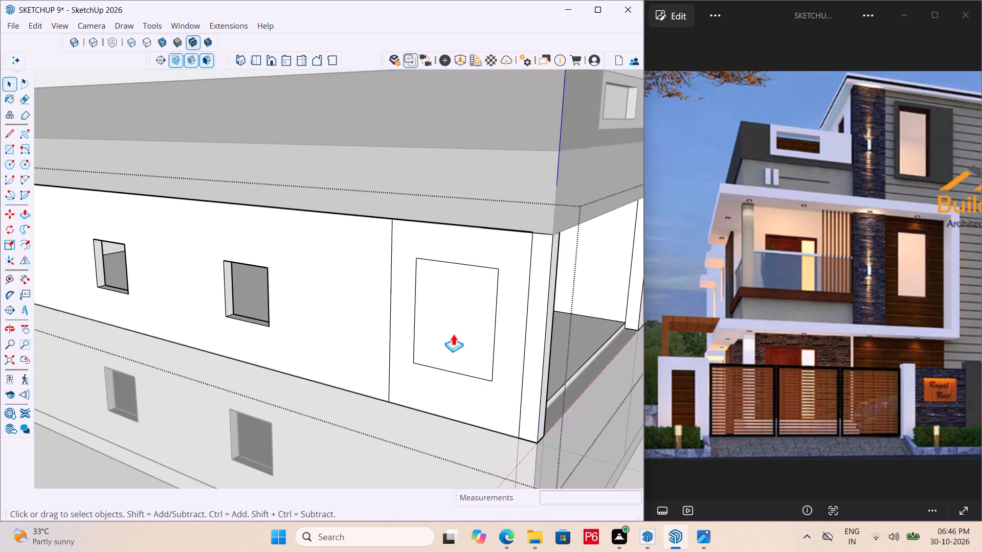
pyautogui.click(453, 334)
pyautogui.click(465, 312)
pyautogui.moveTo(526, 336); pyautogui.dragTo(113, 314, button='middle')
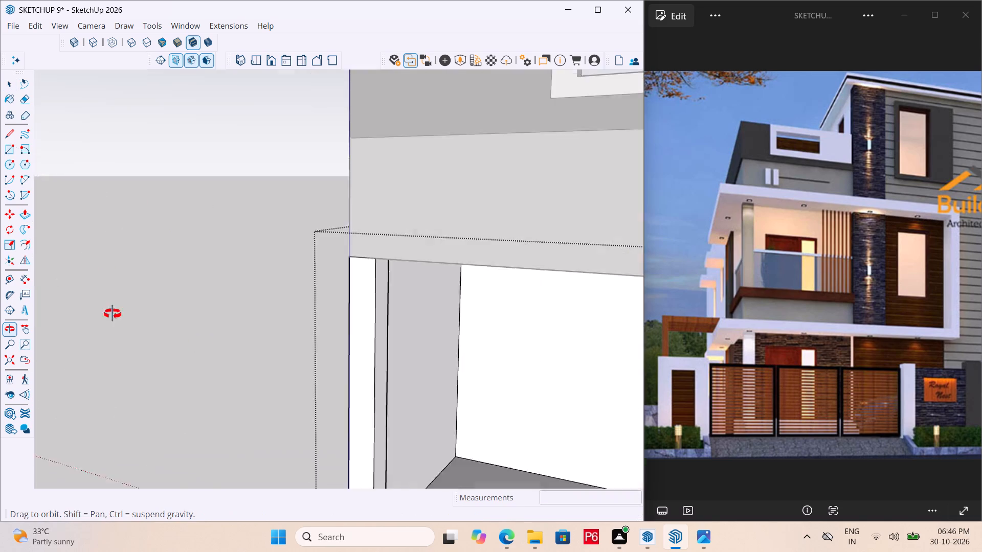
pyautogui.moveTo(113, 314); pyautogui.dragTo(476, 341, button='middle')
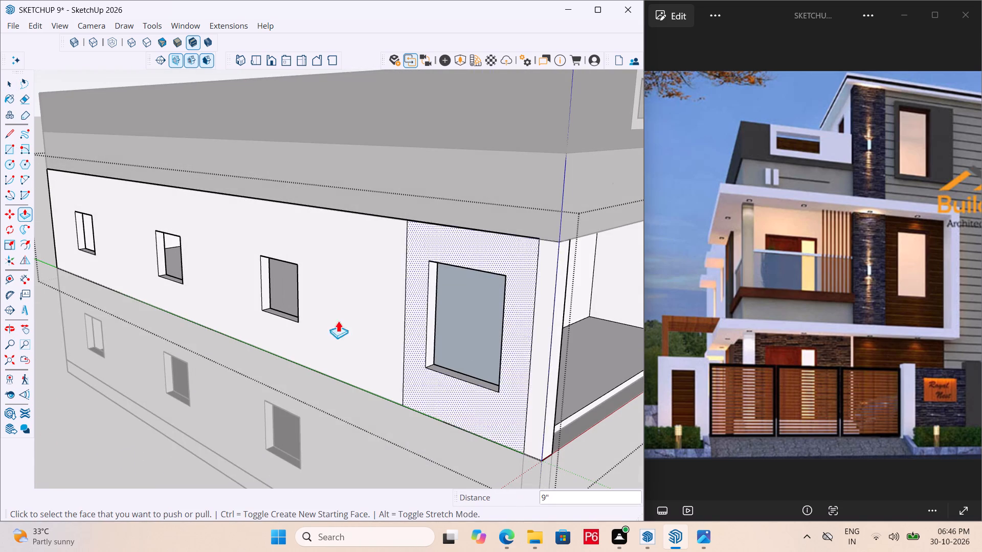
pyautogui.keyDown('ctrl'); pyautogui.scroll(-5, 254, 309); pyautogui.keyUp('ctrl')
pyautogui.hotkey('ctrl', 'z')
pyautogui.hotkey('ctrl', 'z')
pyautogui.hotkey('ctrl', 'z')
# Exit editing of the upper storey group and save the model.
pyautogui.moveTo(433, 351); pyautogui.dragTo(83, 339, button='middle')
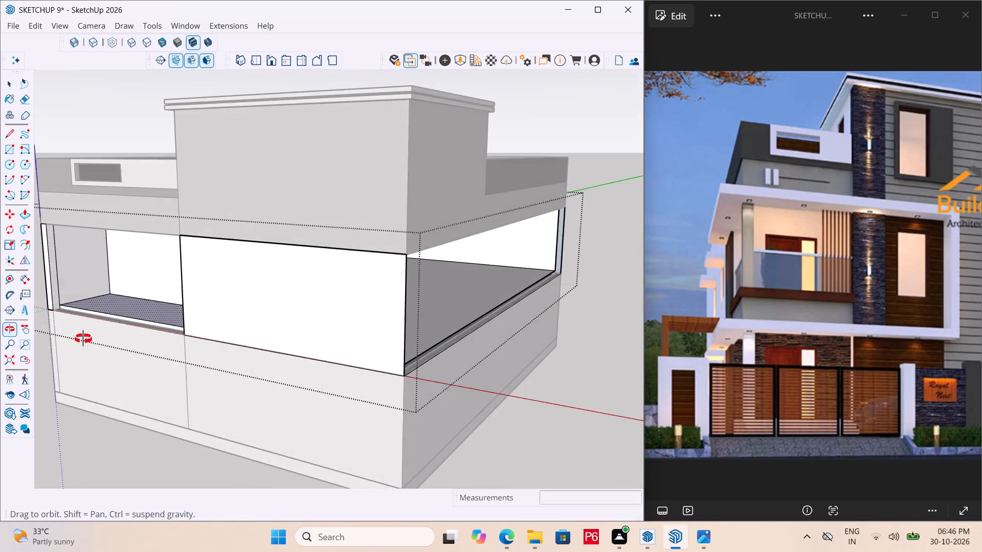
pyautogui.moveTo(83, 339); pyautogui.dragTo(237, 343, button='middle')
pyautogui.press('space')
pyautogui.click(42, 283)
pyautogui.moveTo(128, 292); pyautogui.dragTo(224, 309, button='middle')
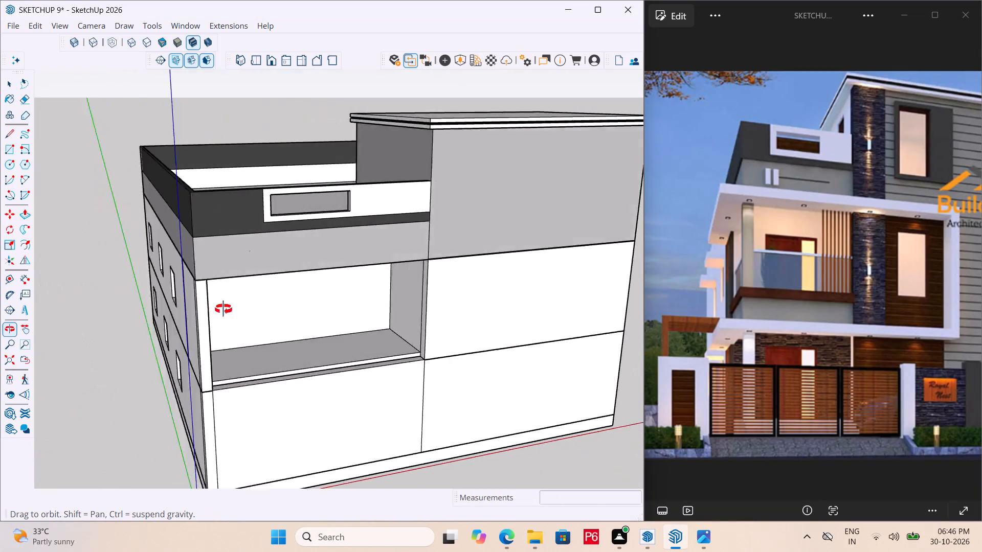
pyautogui.moveTo(224, 309); pyautogui.dragTo(353, 295, button='middle')
pyautogui.hotkey('ctrl', 's')
pyautogui.hotkey('ctrl', 's')
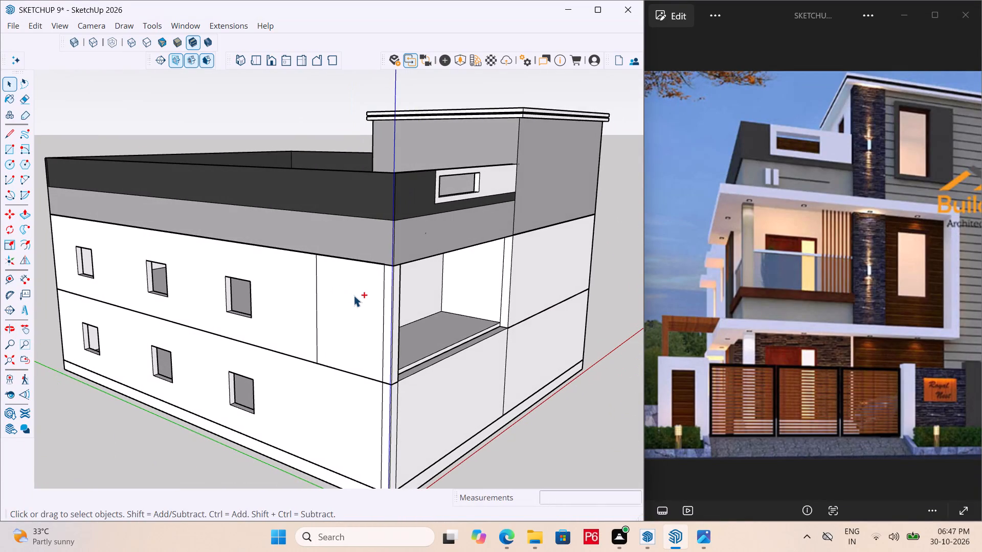
pyautogui.hotkey('ctrl', 's')
pyautogui.hotkey('ctrl', 's')
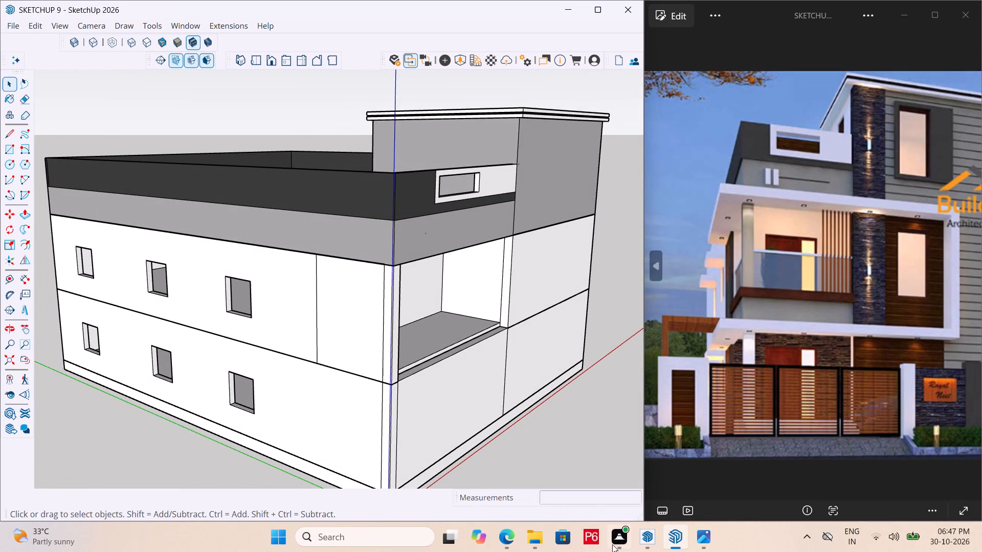
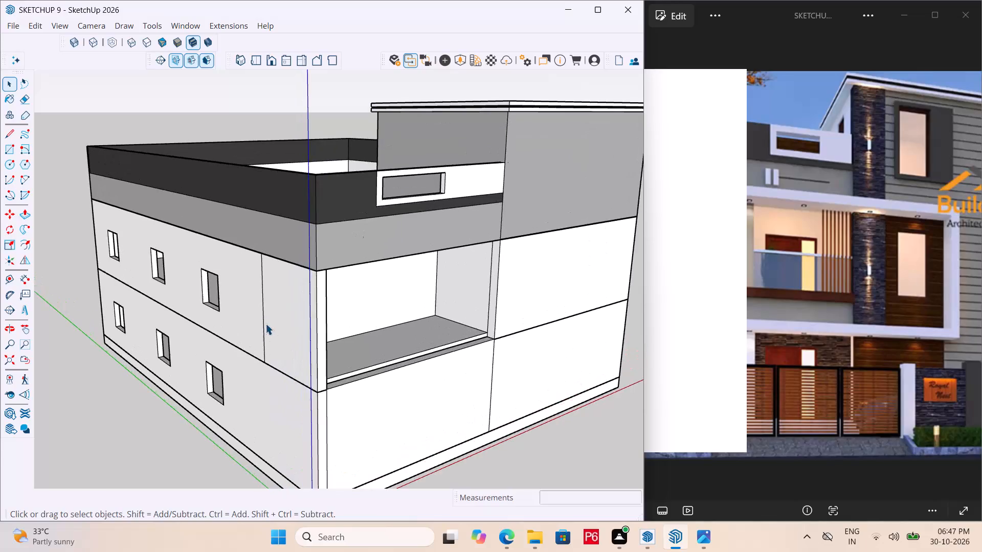
# Draw an inset rectangle of 4' 11 9/16" by 6' 10" on the upper storey's outer side wall panel beside the corner post.
pyautogui.scroll(1, 265, 324)
pyautogui.moveTo(271, 321); pyautogui.dragTo(359, 298, button='middle')
pyautogui.scroll(1, 383, 272)
pyautogui.doubleClick(385, 269)
pyautogui.click(366, 256)
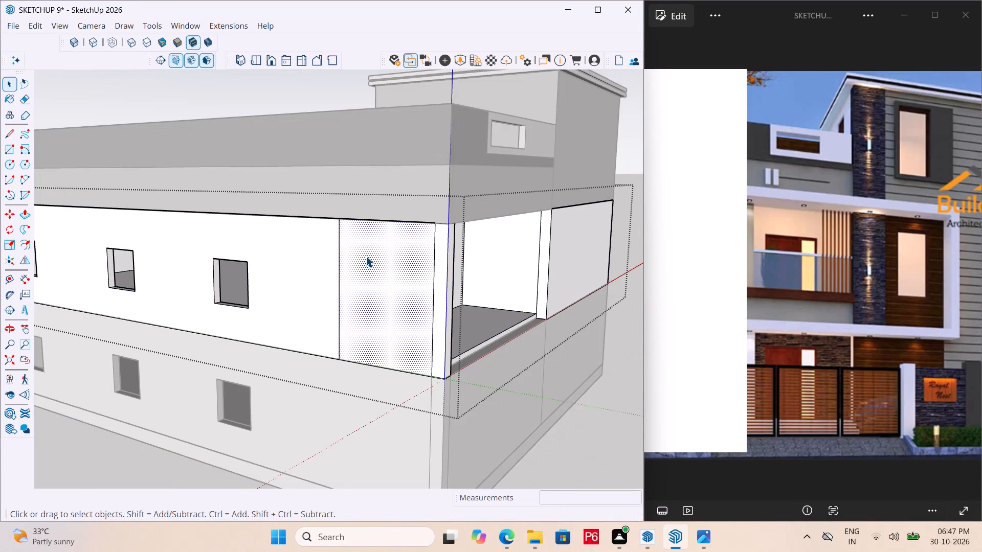
pyautogui.press('r')
pyautogui.click(360, 247)
pyautogui.click(418, 346)
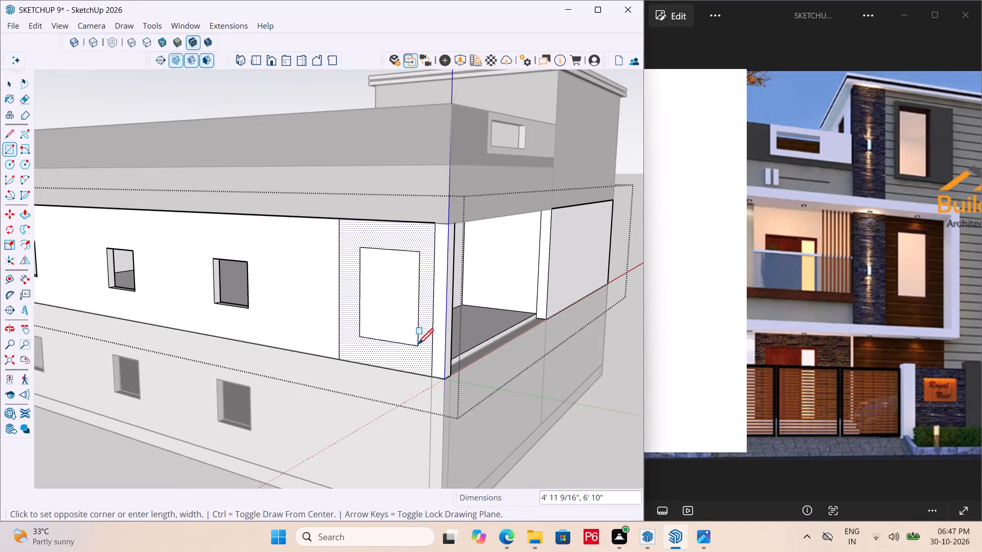
# Push the rectangle on the outer side wall panel 9" inward.
pyautogui.press('space')
pyautogui.doubleClick(382, 290)
pyautogui.press('p')
pyautogui.click(382, 283)
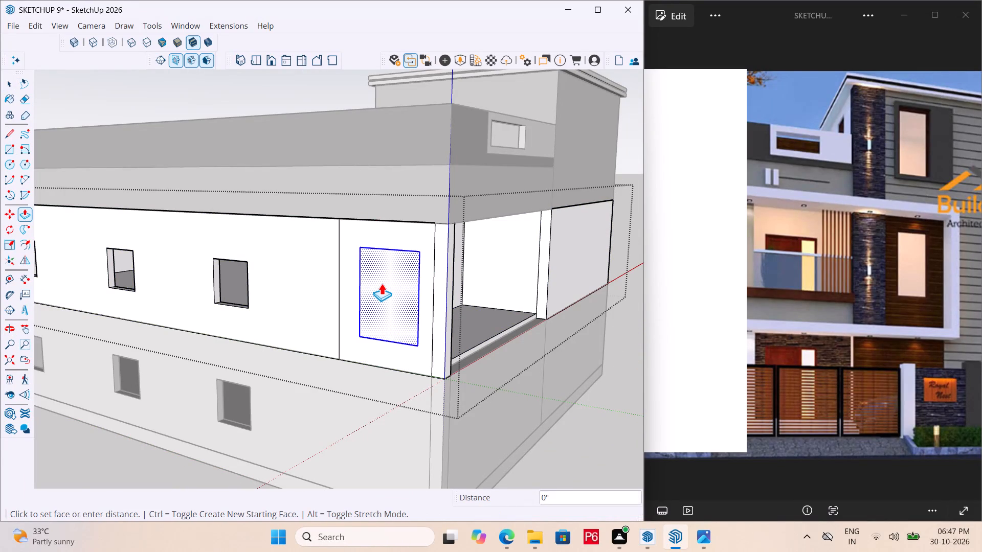
pyautogui.doubleClick(384, 274)
# Examine the recessed side wall opening from outside and from within the balcony.
pyautogui.moveTo(480, 322); pyautogui.dragTo(261, 338, button='middle')
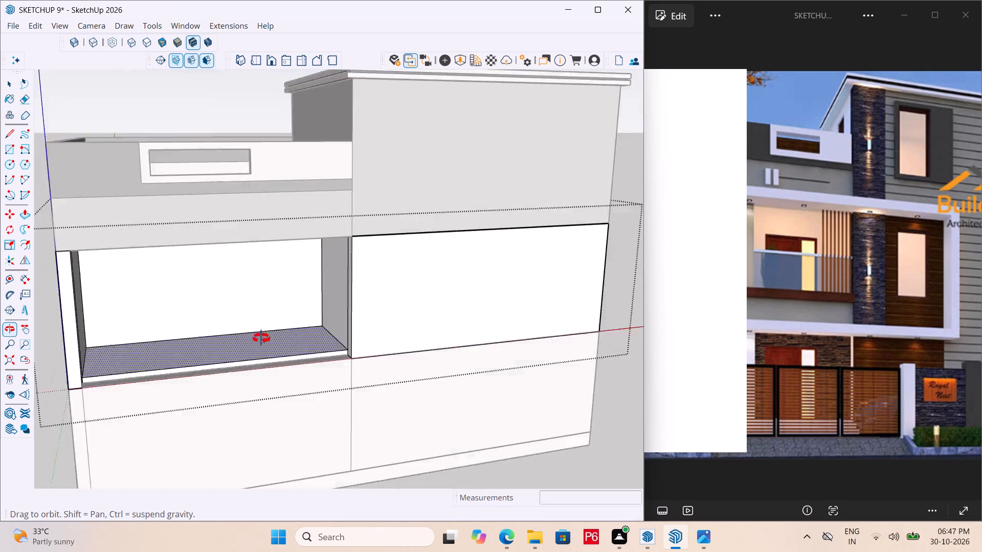
pyautogui.moveTo(261, 338); pyautogui.dragTo(136, 356, button='middle')
pyautogui.scroll(-5, 598, 377)
pyautogui.moveTo(226, 359); pyautogui.dragTo(634, 341, button='middle')
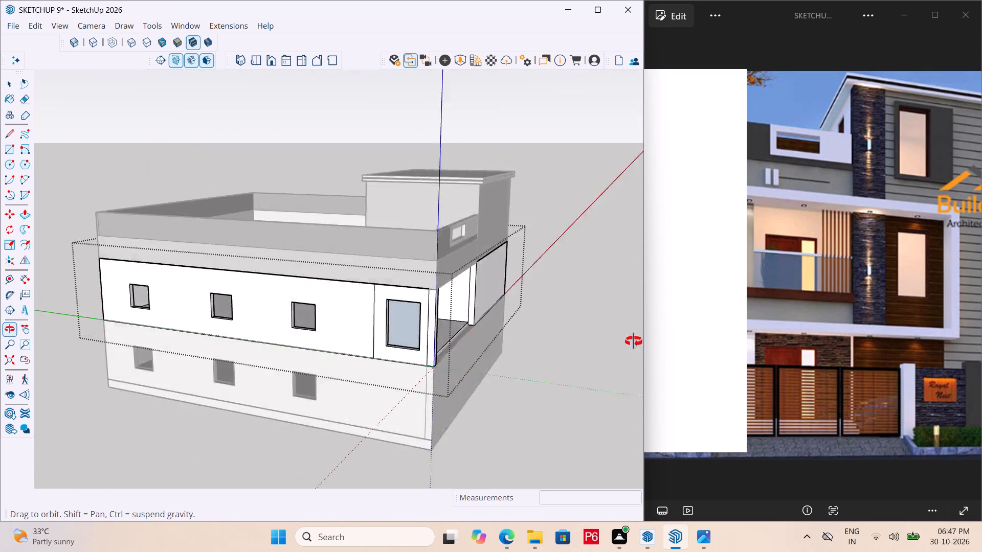
pyautogui.moveTo(634, 341); pyautogui.dragTo(498, 305, button='middle')
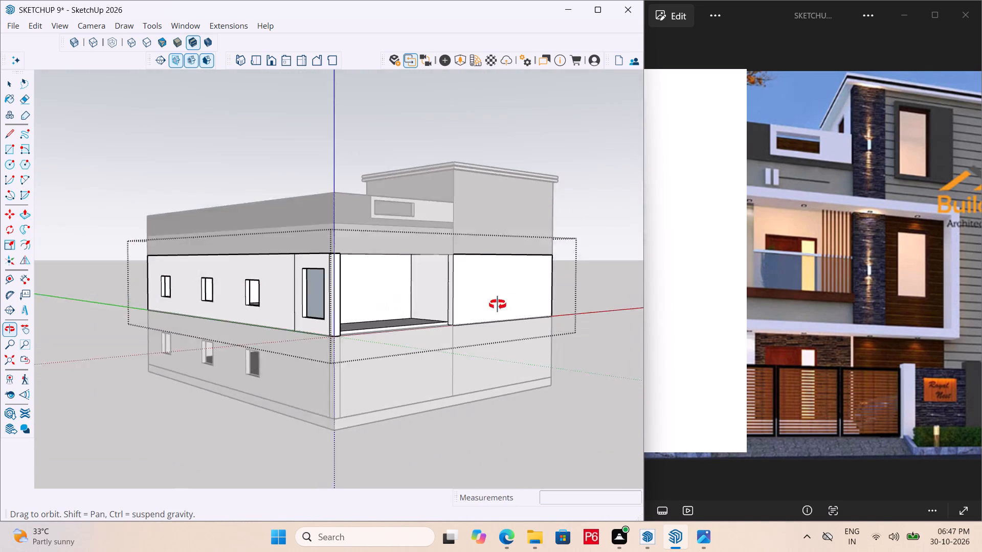
pyautogui.moveTo(498, 305); pyautogui.dragTo(499, 308, button='middle')
pyautogui.scroll(11, 269, 307)
pyautogui.moveTo(260, 305); pyautogui.dragTo(308, 443, button='middle')
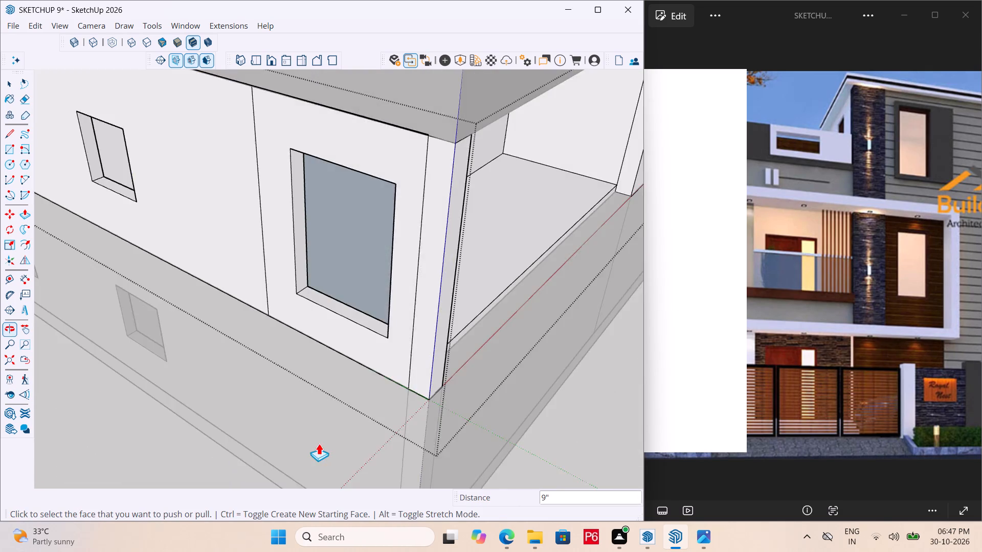
pyautogui.scroll(17, 319, 443)
pyautogui.moveTo(240, 171); pyautogui.dragTo(0, 218, button='middle')
pyautogui.scroll(1, 92, 188)
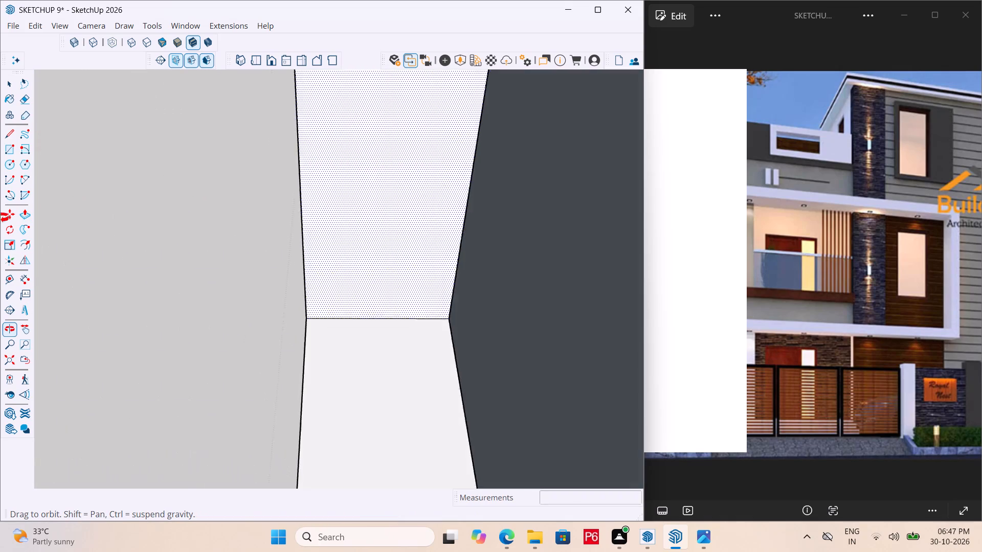
pyautogui.moveTo(0, 218); pyautogui.dragTo(0, 159, button='middle')
pyautogui.moveTo(534, 263); pyautogui.dragTo(427, 255, button='middle')
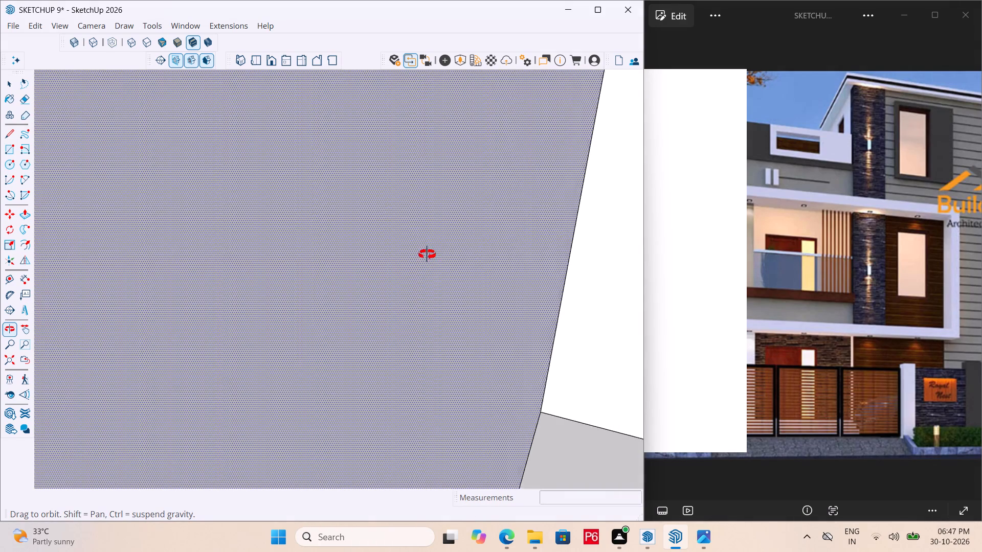
pyautogui.moveTo(427, 255); pyautogui.dragTo(745, 292, button='middle')
pyautogui.scroll(-7, 192, 331)
pyautogui.scroll(1, 105, 352)
pyautogui.scroll(-12, 219, 331)
# Save the model.
pyautogui.hotkey('ctrl', 's')
pyautogui.hotkey('ctrl', 's')
pyautogui.keyDown('ctrl'); pyautogui.scroll(-5, 279, 323); pyautogui.keyUp('ctrl')
pyautogui.hotkey('ctrl', 's')
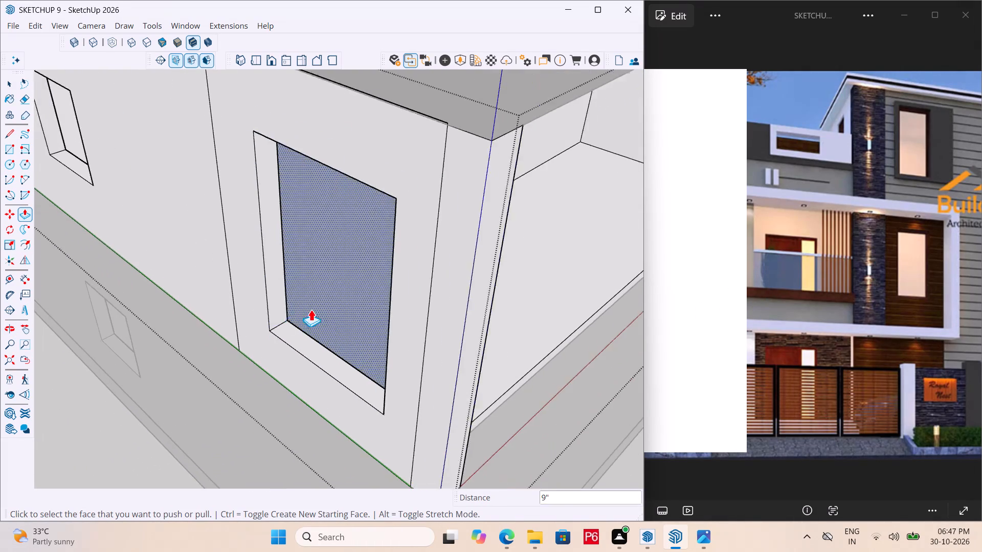
# Place a horizontal section plane through the upper storey group.
pyautogui.scroll(-6, 315, 313)
pyautogui.middleClick(439, 334)
pyautogui.scroll(-3, 439, 334)
pyautogui.scroll(-7, 383, 348)
pyautogui.moveTo(380, 345); pyautogui.dragTo(381, 326, button='middle')
pyautogui.moveTo(382, 312); pyautogui.dragTo(382, 298, button='middle')
pyautogui.press('space')
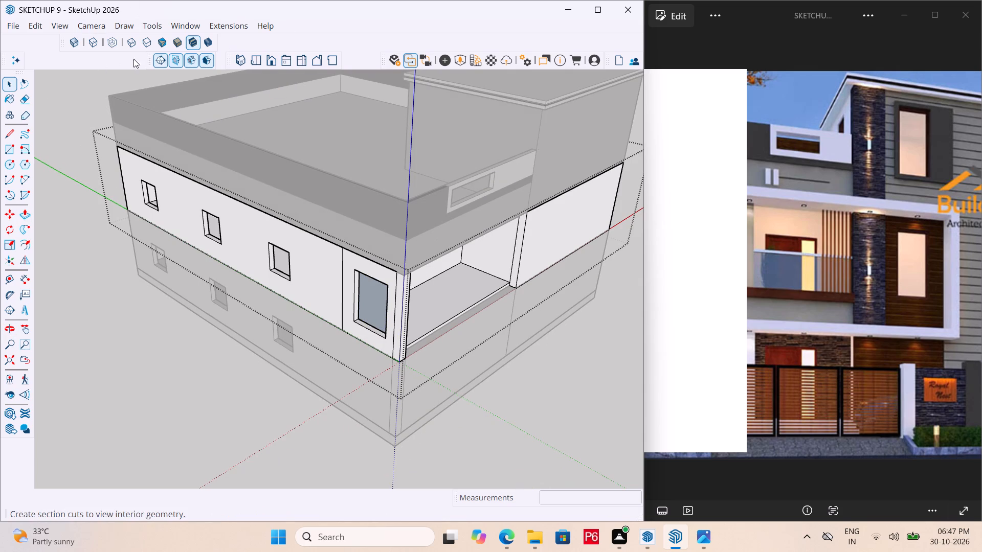
pyautogui.click(160, 62)
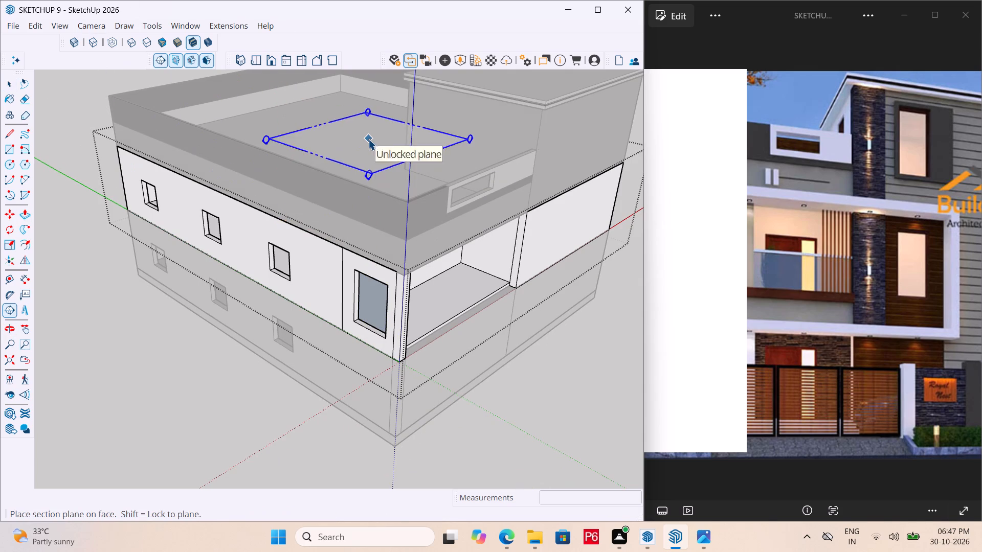
pyautogui.click(368, 139)
pyautogui.click(545, 297)
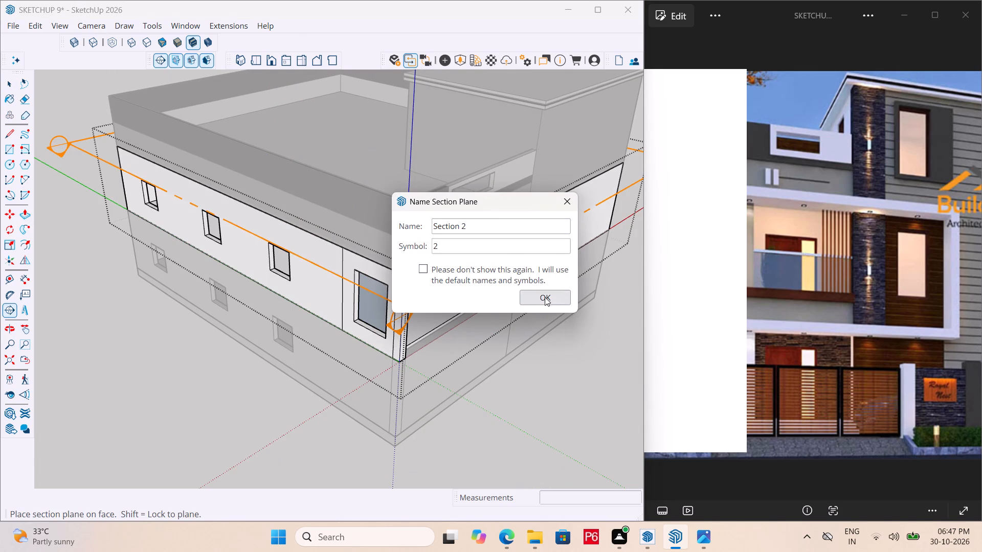
# Move the section plane down about 6' 8" so it cuts through the windows and the side wall opening.
pyautogui.scroll(-4, 259, 328)
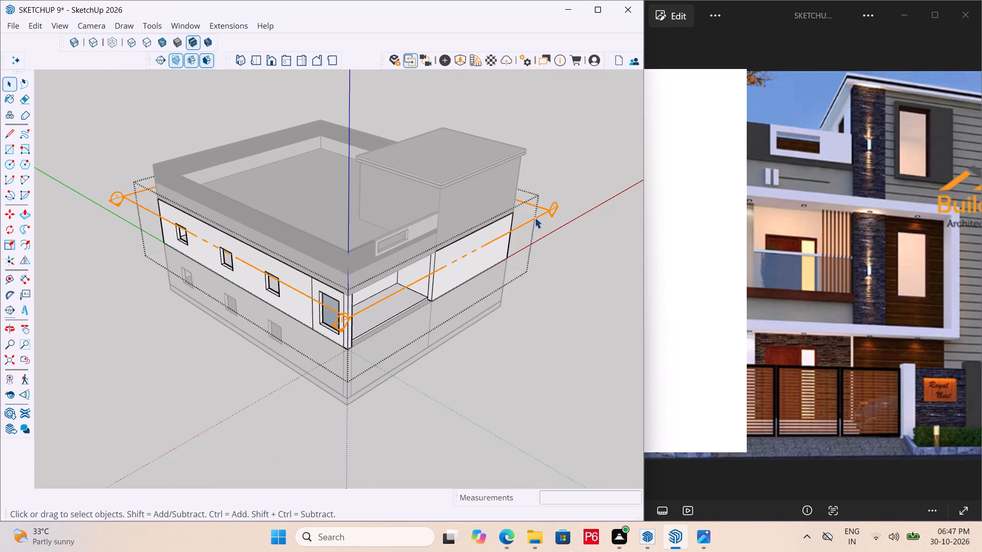
pyautogui.press('m')
pyautogui.click(554, 207)
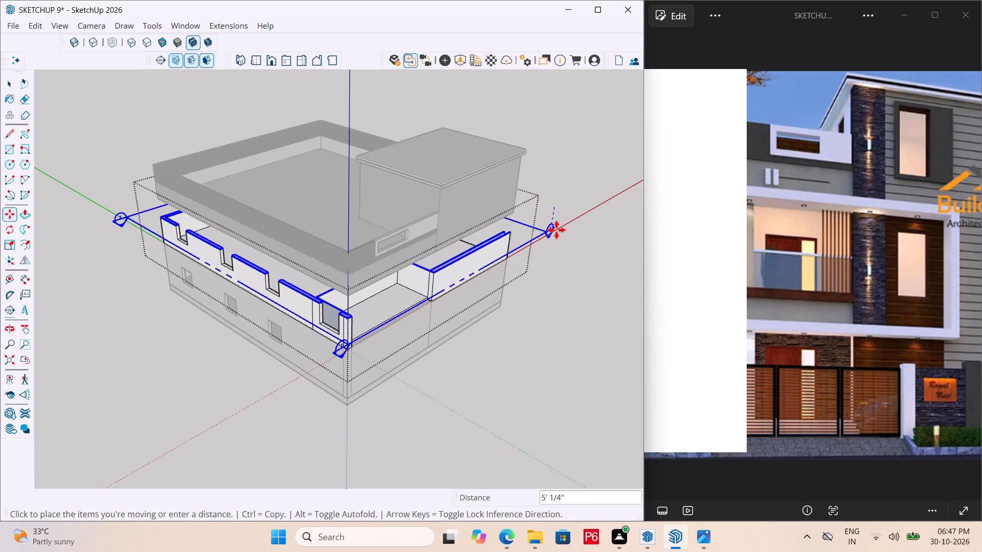
pyautogui.click(554, 236)
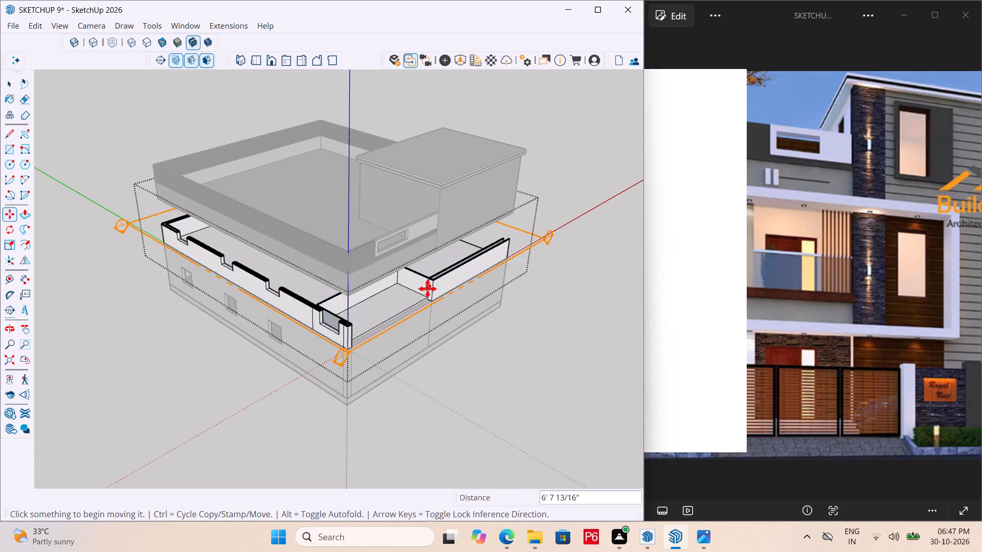
# Examine the sectioned walls around the balcony and the side wall opening from several angles.
pyautogui.moveTo(428, 289); pyautogui.dragTo(29, 328, button='middle')
pyautogui.scroll(15, 118, 217)
pyautogui.moveTo(177, 276); pyautogui.dragTo(232, 283, button='middle')
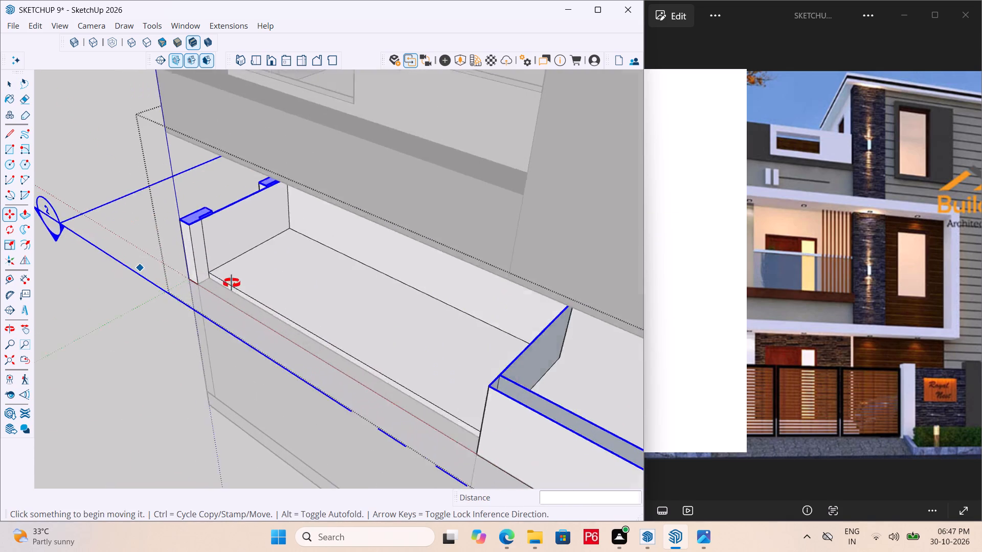
pyautogui.moveTo(232, 283); pyautogui.dragTo(542, 278, button='middle')
pyautogui.scroll(10, 546, 238)
pyautogui.moveTo(505, 205); pyautogui.dragTo(498, 270, button='middle')
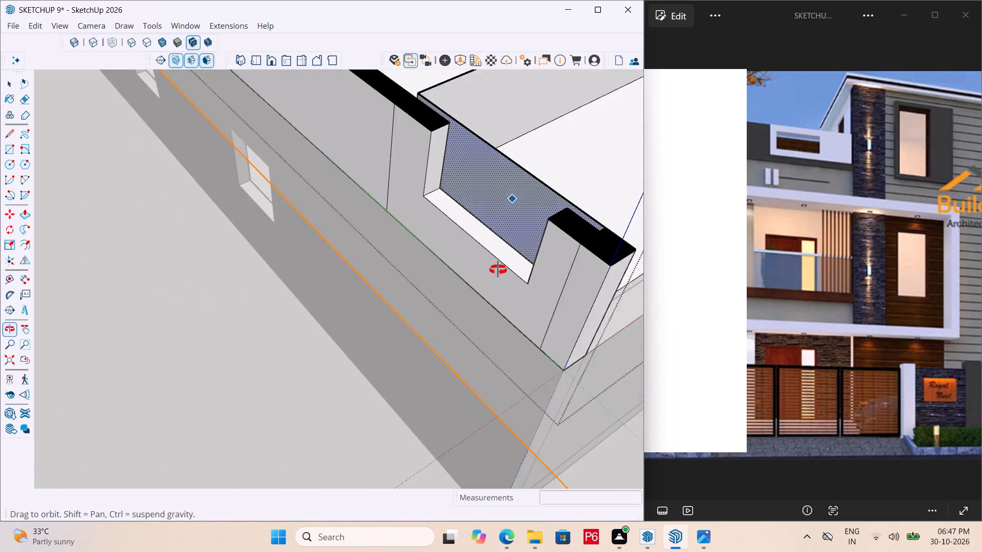
pyautogui.moveTo(498, 270); pyautogui.dragTo(545, 312, button='middle')
pyautogui.scroll(1, 539, 278)
pyautogui.scroll(-6, 290, 252)
pyautogui.scroll(-3, 324, 278)
pyautogui.moveTo(339, 176); pyautogui.dragTo(389, 90, button='middle')
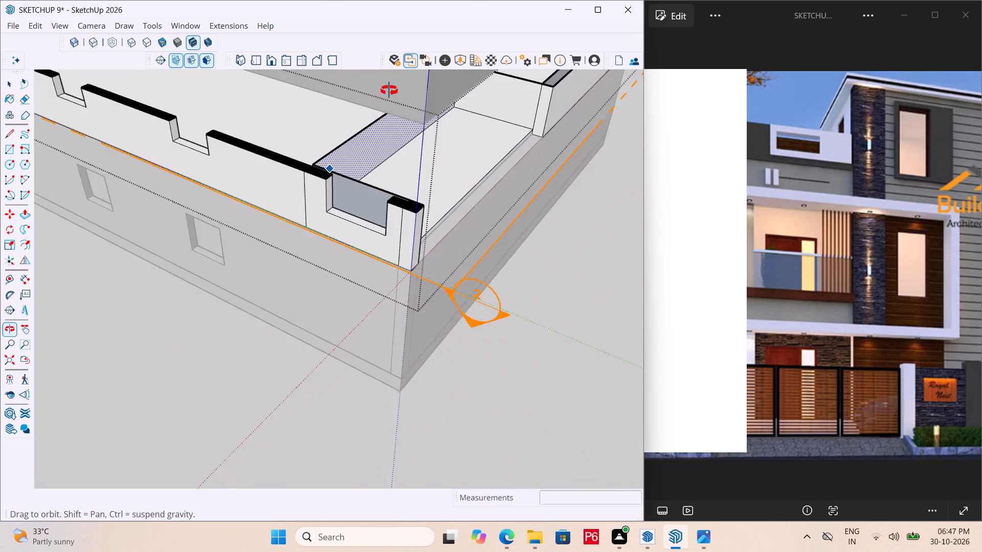
pyautogui.moveTo(389, 90); pyautogui.dragTo(467, 0, button='middle')
pyautogui.moveTo(472, 0); pyautogui.dragTo(505, 121, button='middle')
pyautogui.moveTo(314, 188); pyautogui.dragTo(429, 234, button='middle')
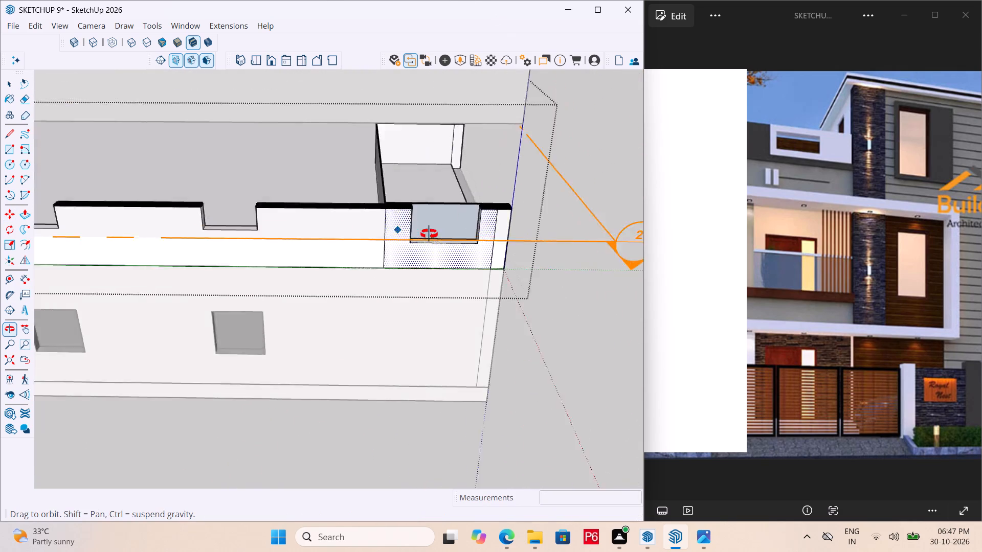
pyautogui.moveTo(429, 234); pyautogui.dragTo(373, 233, button='middle')
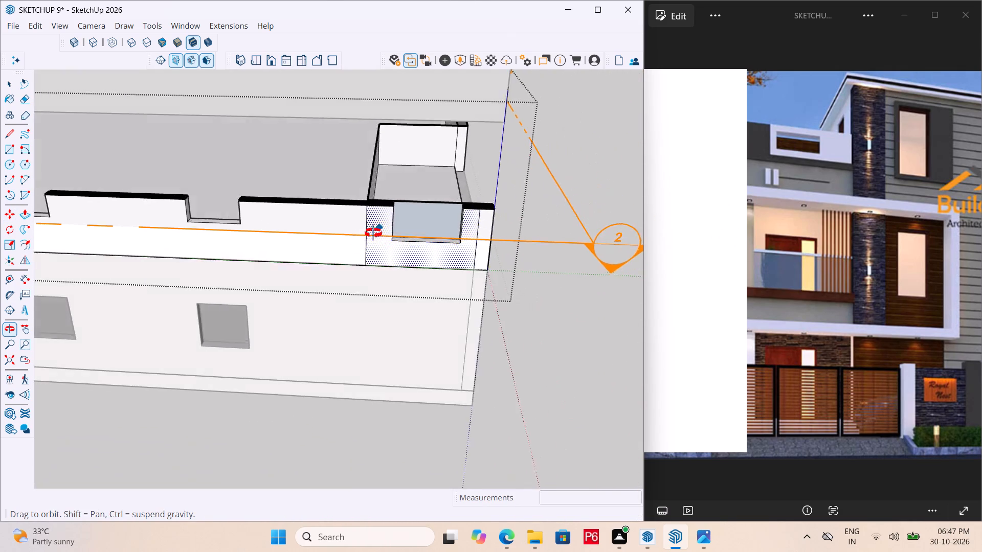
pyautogui.moveTo(373, 233); pyautogui.dragTo(371, 228, button='middle')
pyautogui.moveTo(370, 228); pyautogui.dragTo(325, 260, button='middle')
pyautogui.scroll(4, 381, 185)
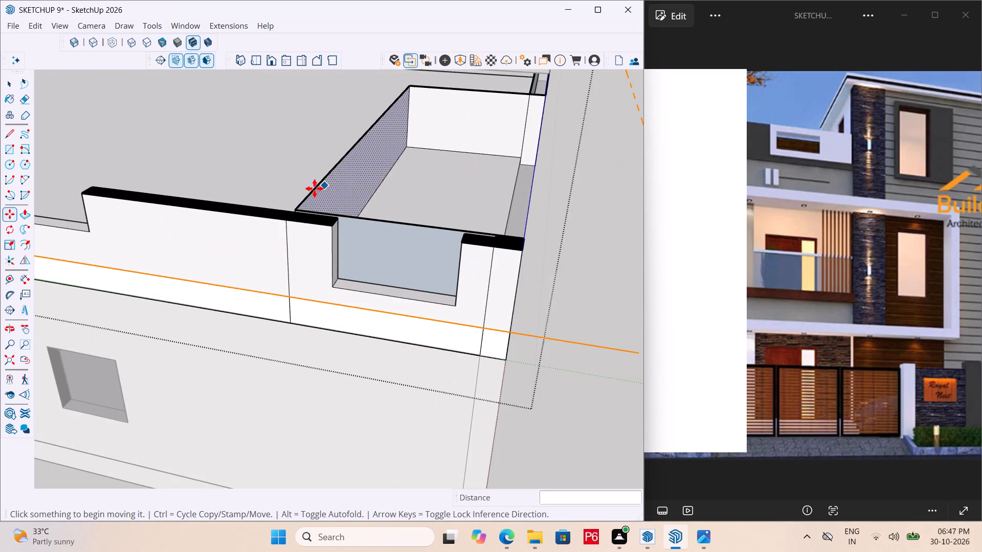
pyautogui.moveTo(315, 189); pyautogui.dragTo(543, 162, button='middle')
# Pull the room-side face of the balcony's back wall 6" into the interior to thicken the wall.
pyautogui.press('space')
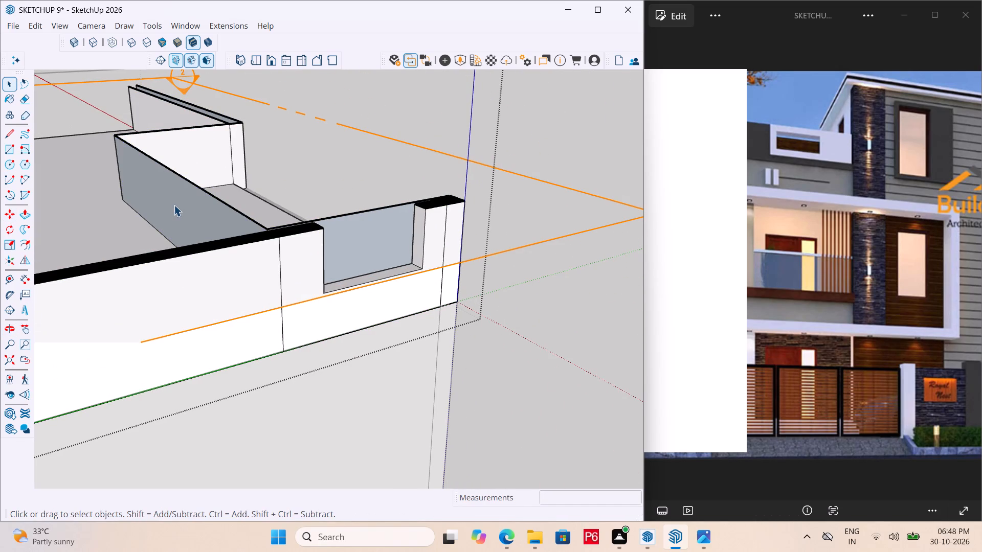
pyautogui.click(174, 205)
pyautogui.press('p')
pyautogui.click(169, 196)
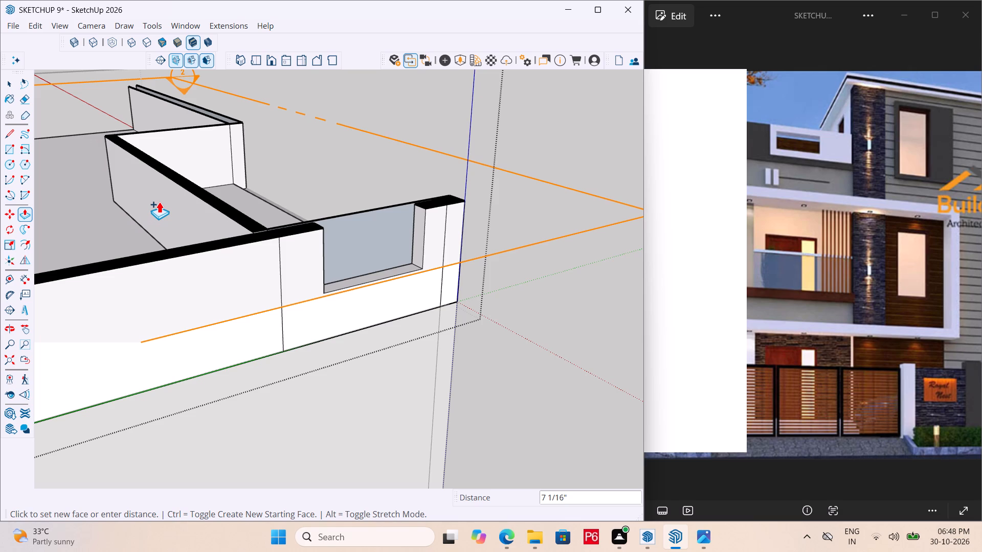
pyautogui.write('6"')
pyautogui.press('Return')
# Extend the end face of the balcony's back wall 3" to meet the outer side wall.
pyautogui.moveTo(337, 241); pyautogui.dragTo(301, 332, button='middle')
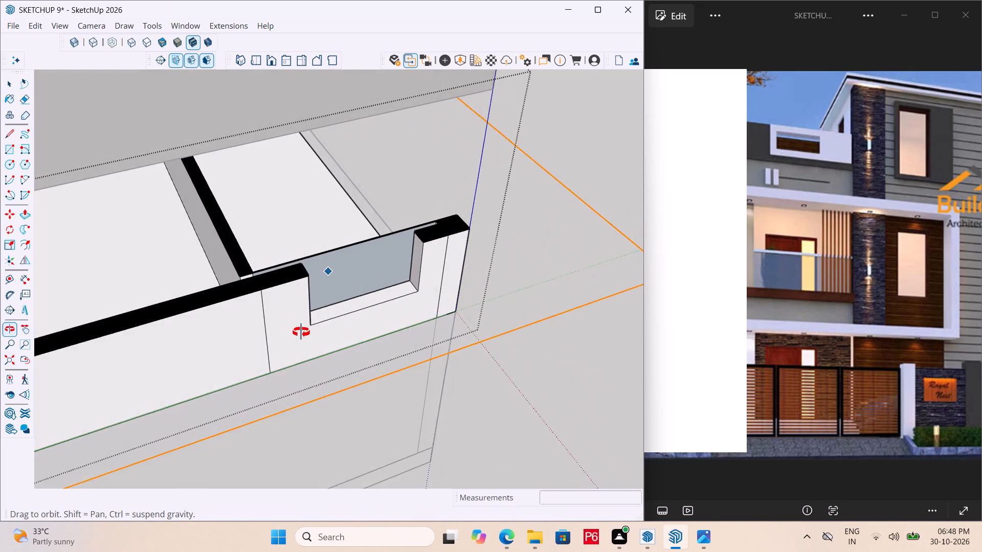
pyautogui.moveTo(301, 332); pyautogui.dragTo(302, 318, button='middle')
pyautogui.scroll(15, 222, 285)
pyautogui.press('space')
pyautogui.click(258, 235)
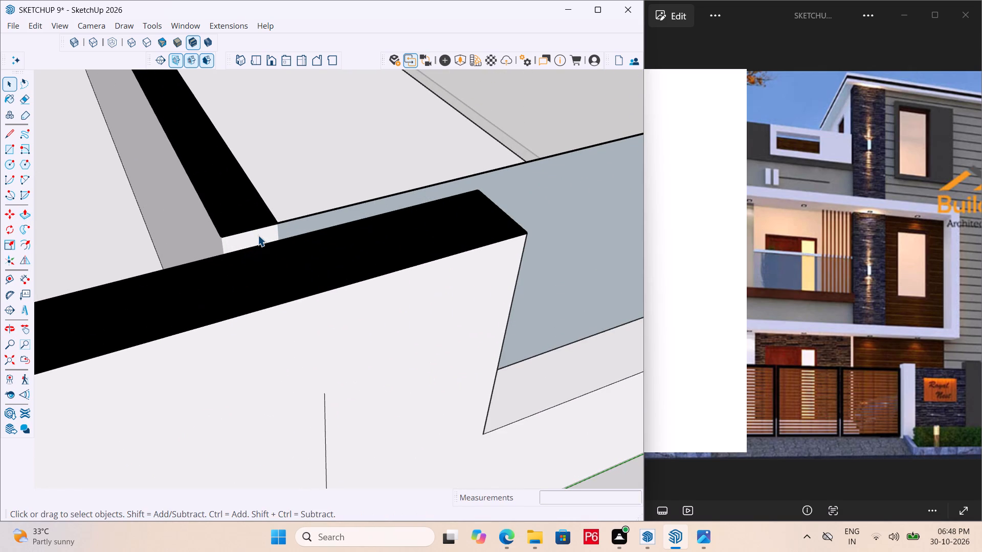
pyautogui.press('p')
pyautogui.click(258, 235)
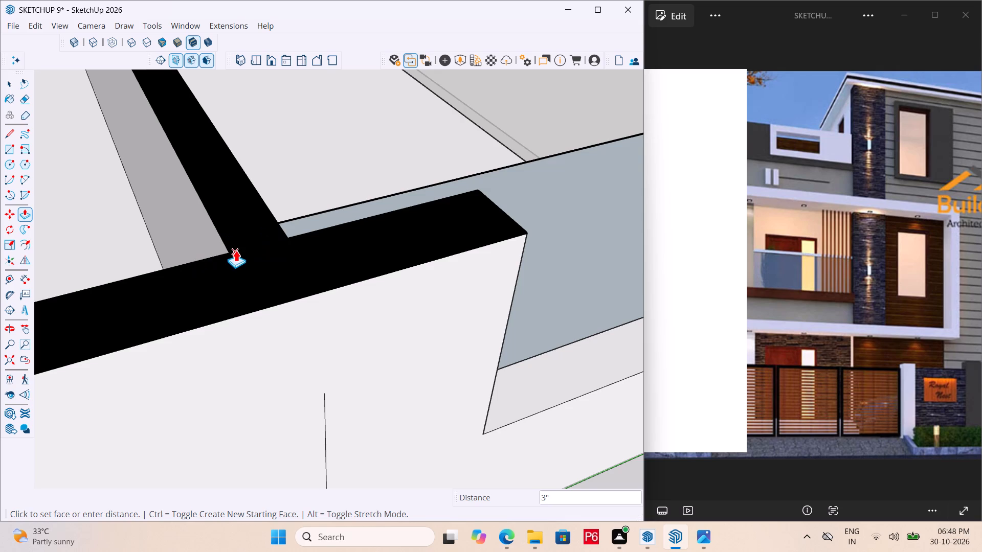
pyautogui.click(236, 250)
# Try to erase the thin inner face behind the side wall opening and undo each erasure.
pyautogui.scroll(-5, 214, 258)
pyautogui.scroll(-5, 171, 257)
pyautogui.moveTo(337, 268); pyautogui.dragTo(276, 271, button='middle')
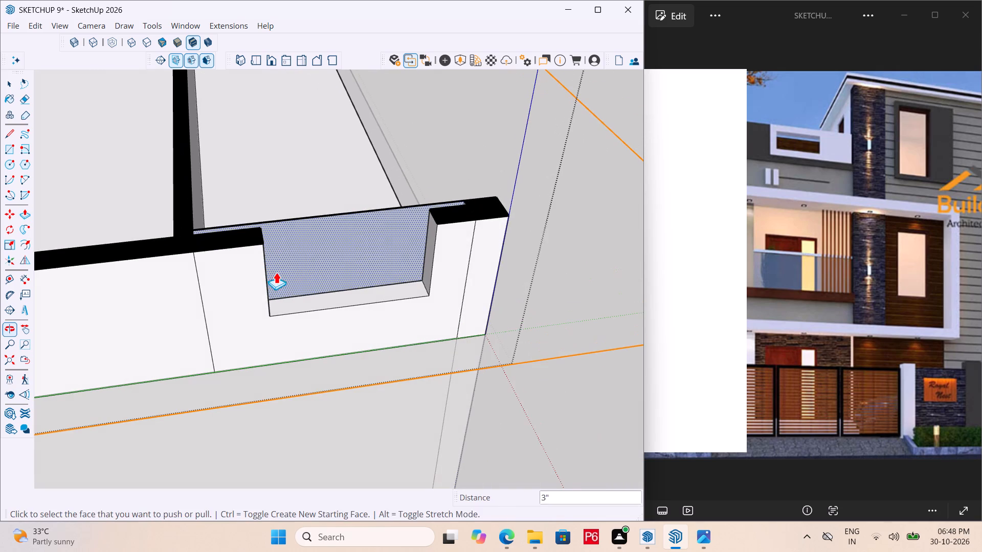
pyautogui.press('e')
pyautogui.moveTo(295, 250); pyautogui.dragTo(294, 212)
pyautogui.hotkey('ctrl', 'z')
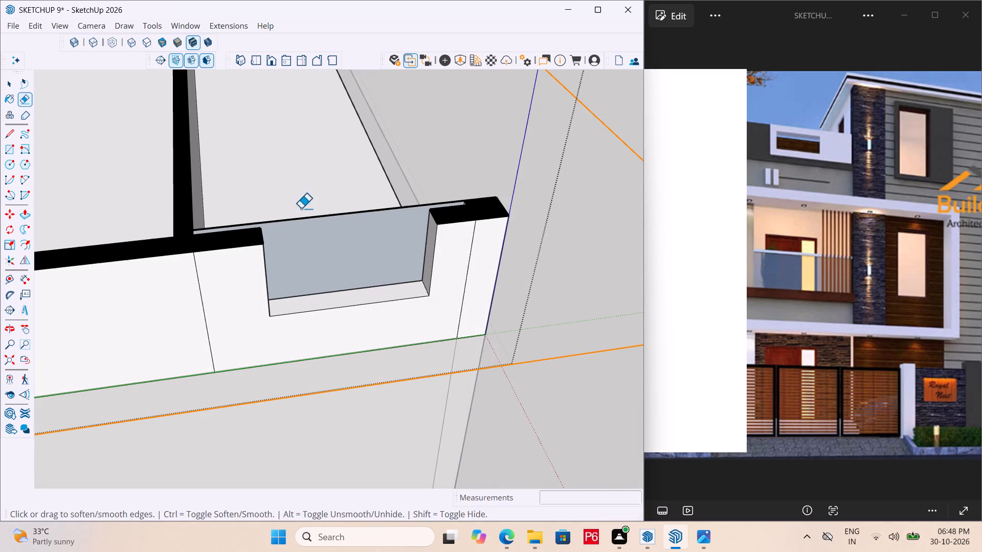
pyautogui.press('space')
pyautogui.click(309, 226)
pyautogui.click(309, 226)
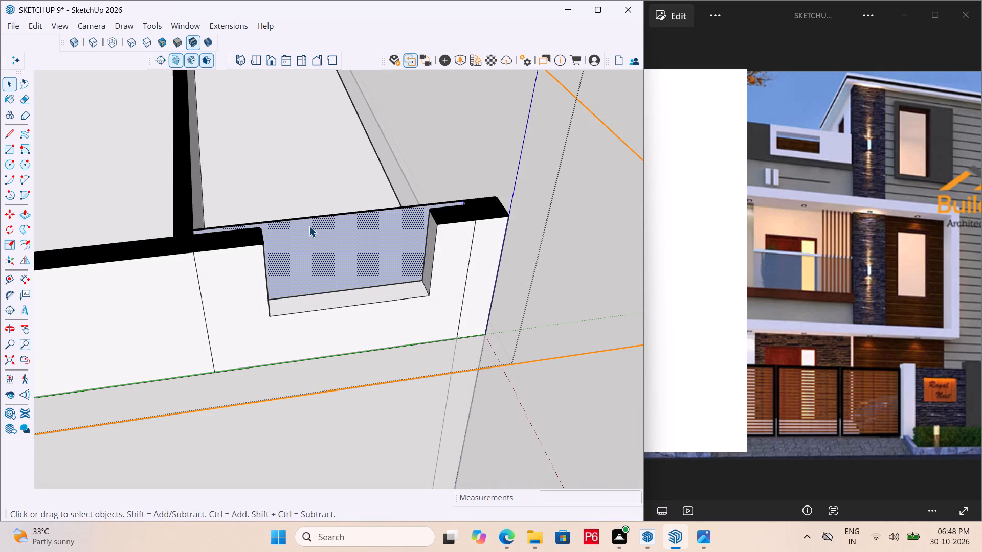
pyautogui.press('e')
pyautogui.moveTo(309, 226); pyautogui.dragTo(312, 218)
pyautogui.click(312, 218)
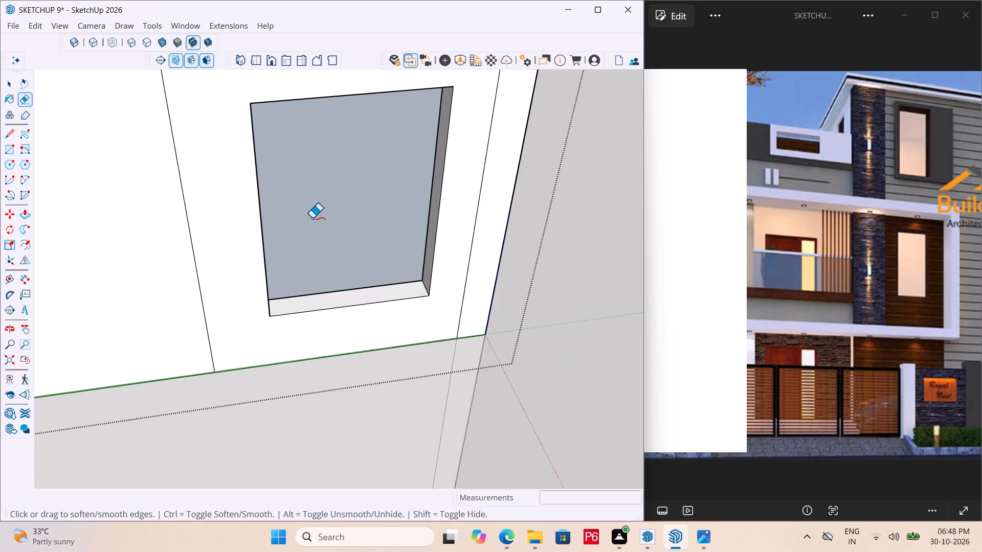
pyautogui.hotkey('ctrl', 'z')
# Push the thin inner face behind the side wall opening about 4' 4 1/8" into the balcony, away from the opening.
pyautogui.moveTo(439, 232); pyautogui.dragTo(501, 264, button='middle')
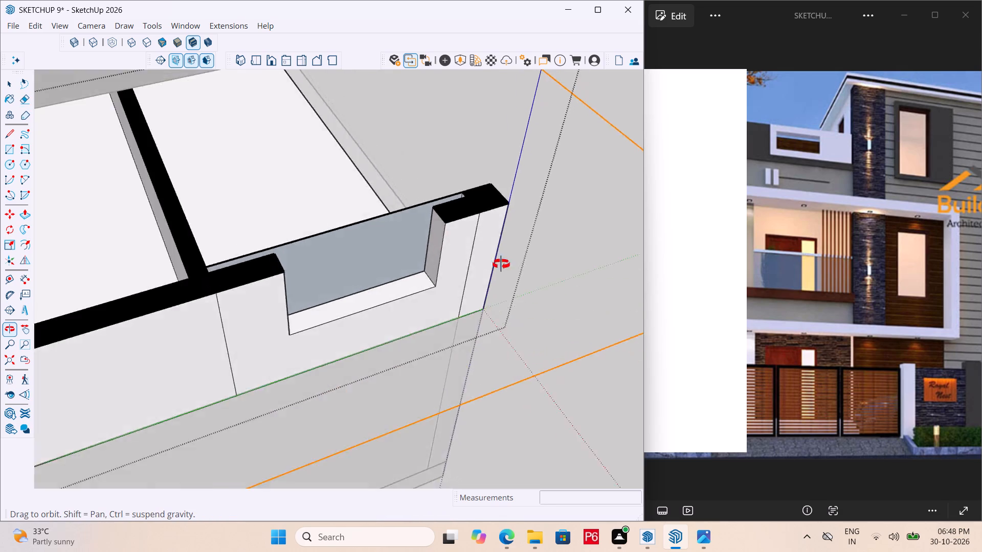
pyautogui.moveTo(501, 264); pyautogui.dragTo(6, 223, button='middle')
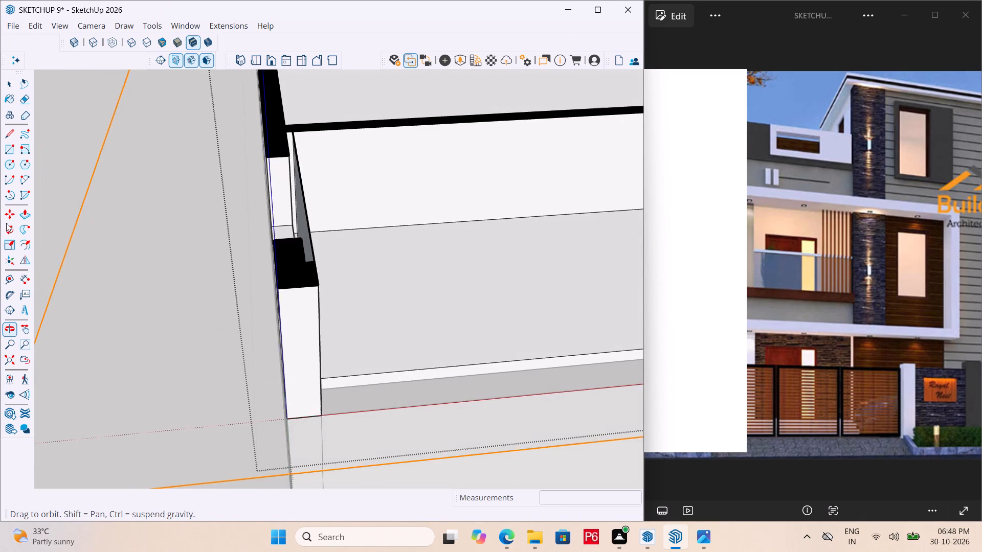
pyautogui.moveTo(6, 223); pyautogui.dragTo(5, 223, button='middle')
pyautogui.scroll(4, 361, 211)
pyautogui.moveTo(303, 279); pyautogui.dragTo(243, 302, button='middle')
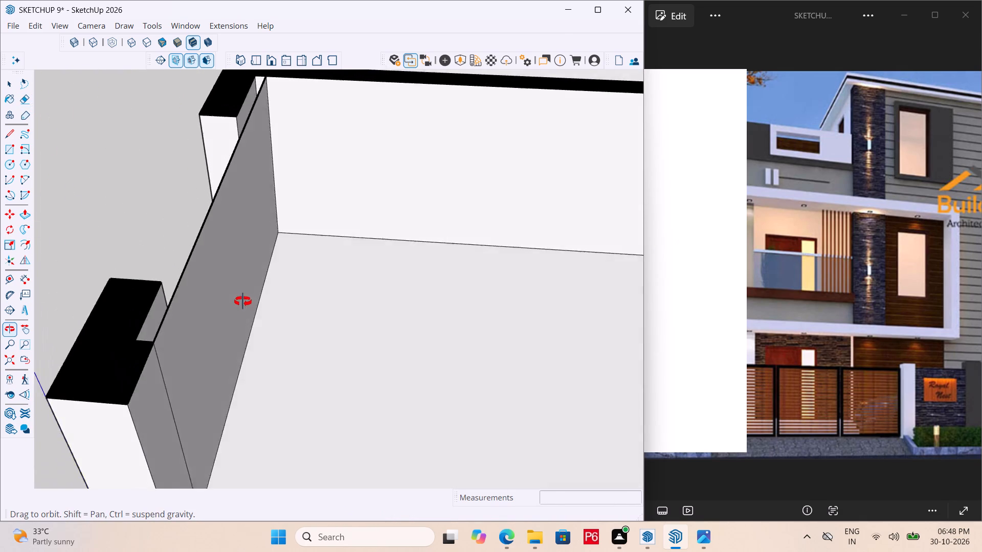
pyautogui.moveTo(243, 302); pyautogui.dragTo(405, 293, button='middle')
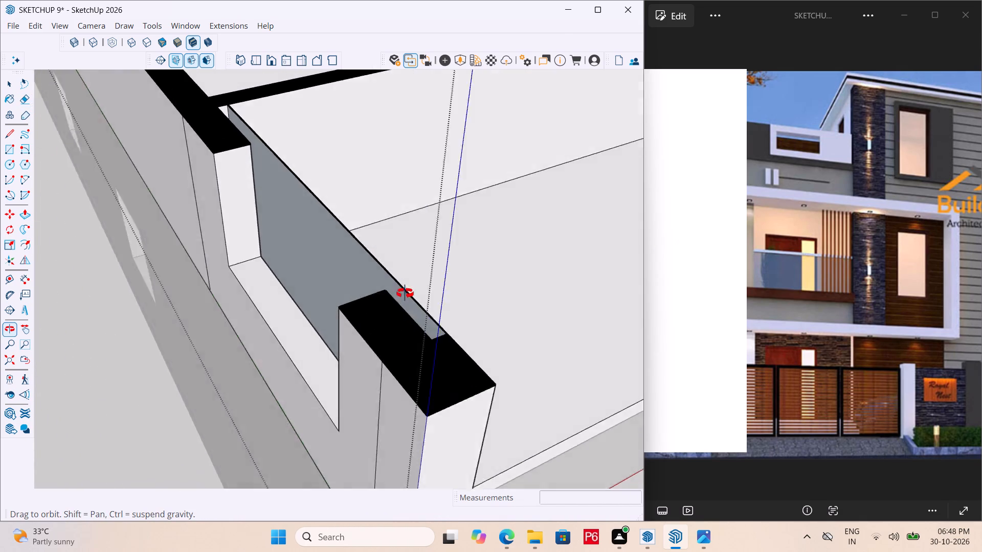
pyautogui.moveTo(405, 293); pyautogui.dragTo(449, 337, button='middle')
pyautogui.scroll(5, 432, 314)
pyautogui.press('p')
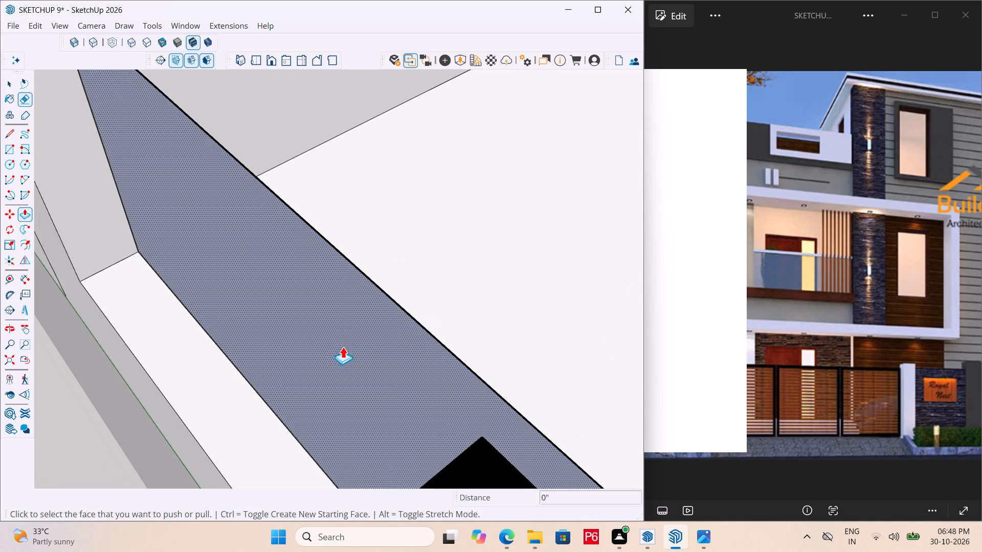
pyautogui.click(335, 347)
pyautogui.scroll(-3, 613, 242)
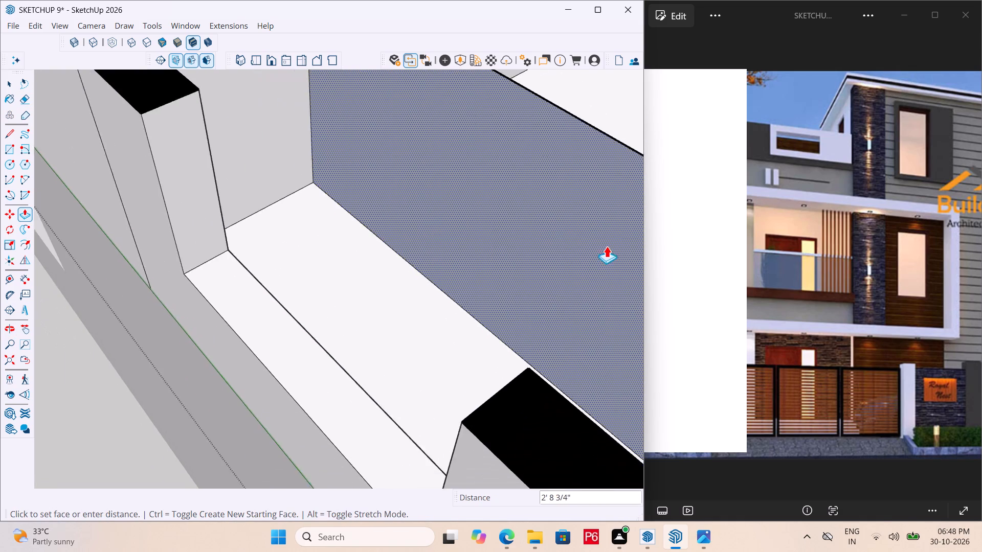
pyautogui.scroll(-2, 607, 246)
pyautogui.scroll(-2, 527, 256)
pyautogui.middleClick(526, 256)
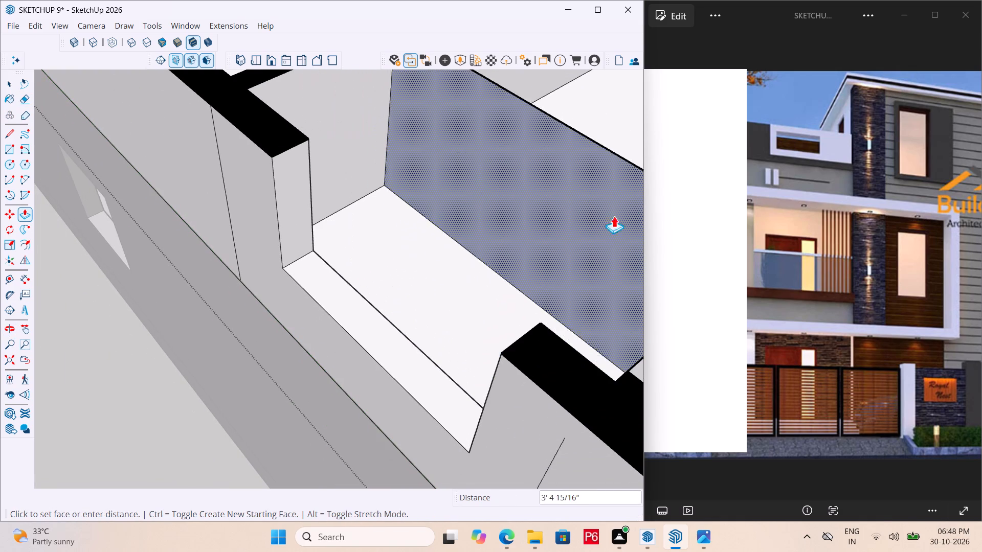
pyautogui.click(635, 192)
# Erase the displaced thin partition in the balcony and the leftover edges on the balcony floor and back wall.
pyautogui.scroll(-6, 253, 241)
pyautogui.moveTo(433, 268); pyautogui.dragTo(159, 273, button='middle')
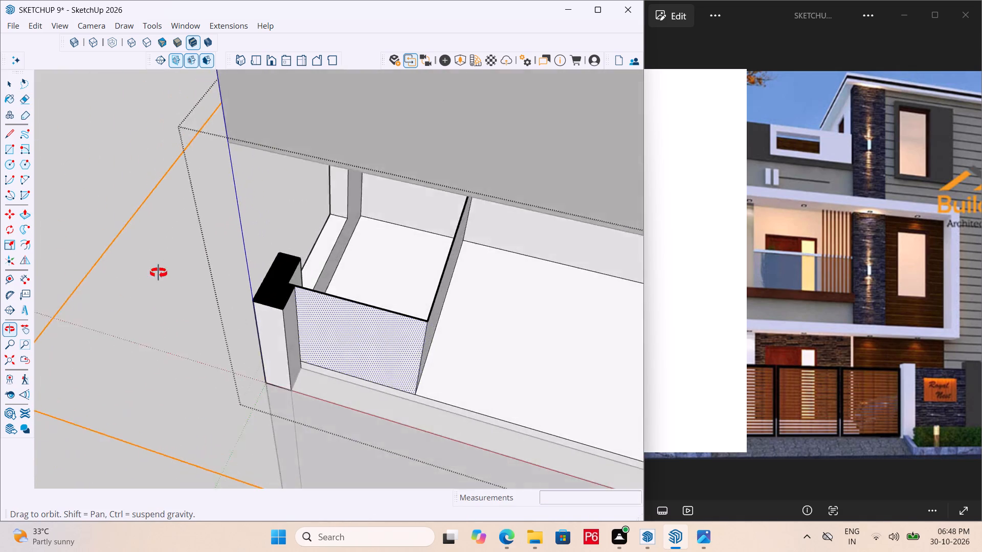
pyautogui.moveTo(159, 273); pyautogui.dragTo(138, 202, button='middle')
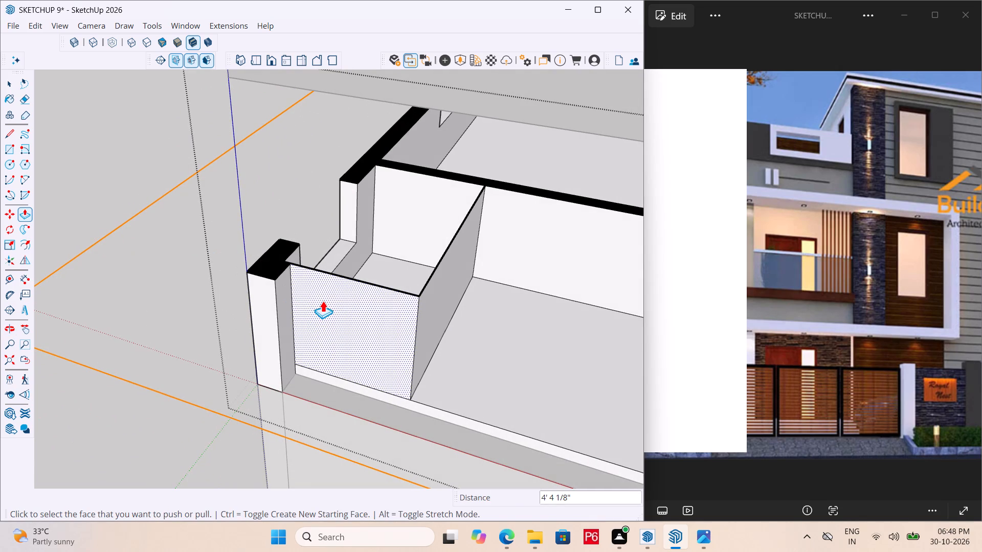
pyautogui.press('e')
pyautogui.moveTo(396, 332); pyautogui.dragTo(426, 329)
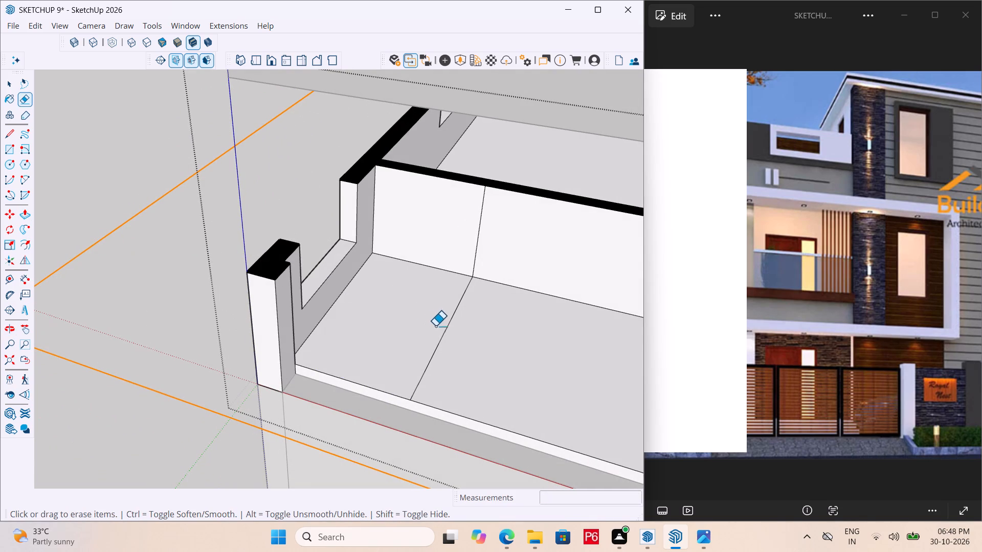
pyautogui.doubleClick(448, 328)
pyautogui.moveTo(477, 242); pyautogui.dragTo(477, 231)
# Save the model with the balcony corner cleaned up.
pyautogui.moveTo(323, 270); pyautogui.dragTo(76, 254, button='middle')
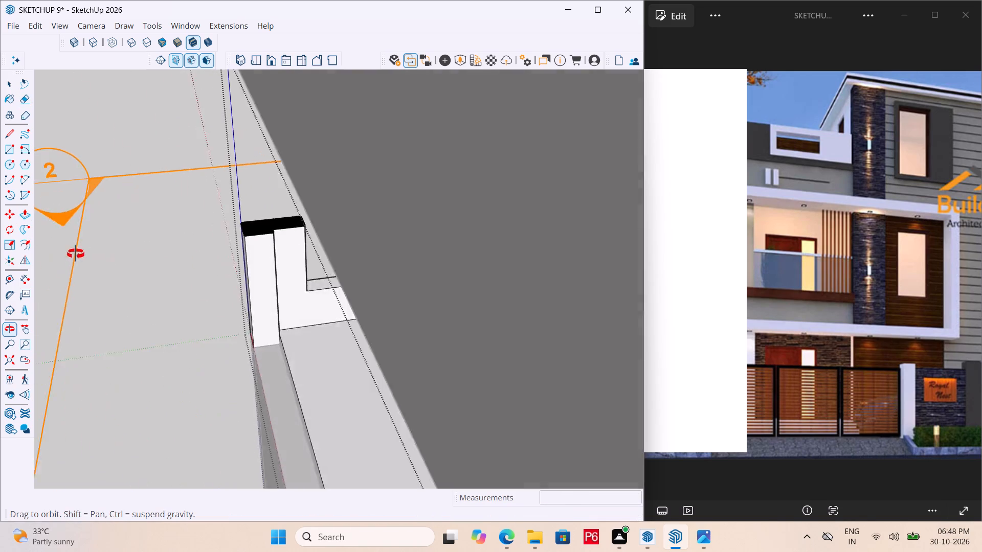
pyautogui.moveTo(76, 254); pyautogui.dragTo(383, 232, button='middle')
pyautogui.moveTo(449, 375); pyautogui.dragTo(529, 299, button='middle')
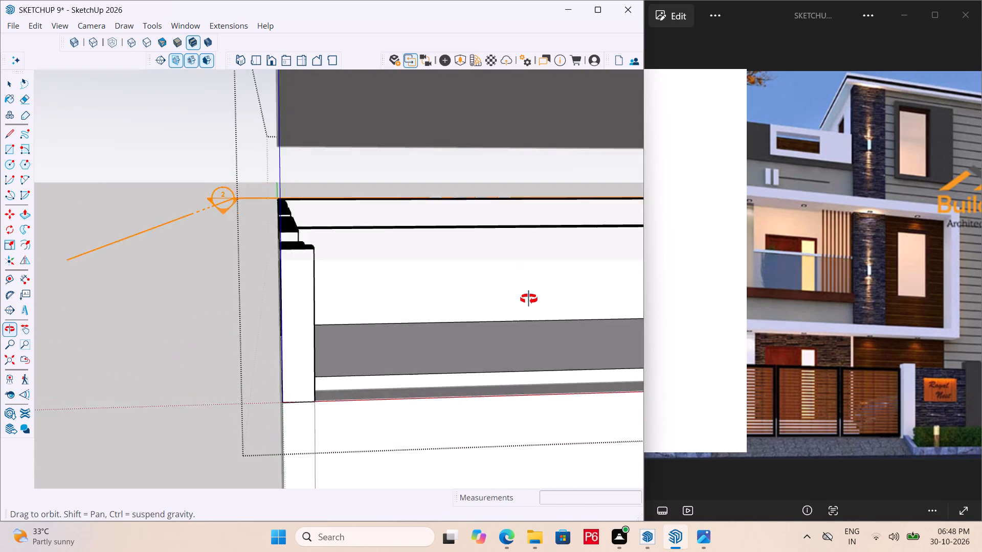
pyautogui.moveTo(529, 299); pyautogui.dragTo(577, 341, button='middle')
pyautogui.hotkey('ctrl', 's')
pyautogui.hotkey('ctrl', 's')
pyautogui.hotkey('ctrl', 's')
pyautogui.keyDown('ctrl'); pyautogui.scroll(-5, 349, 298); pyautogui.keyUp('ctrl')
pyautogui.hotkey('ctrl', 's')
pyautogui.hotkey('ctrl', 's')
pyautogui.keyDown('ctrl'); pyautogui.scroll(-6, 236, 227); pyautogui.keyUp('ctrl')
pyautogui.hotkey('ctrl', 's')
pyautogui.scroll(-2, 286, 228)
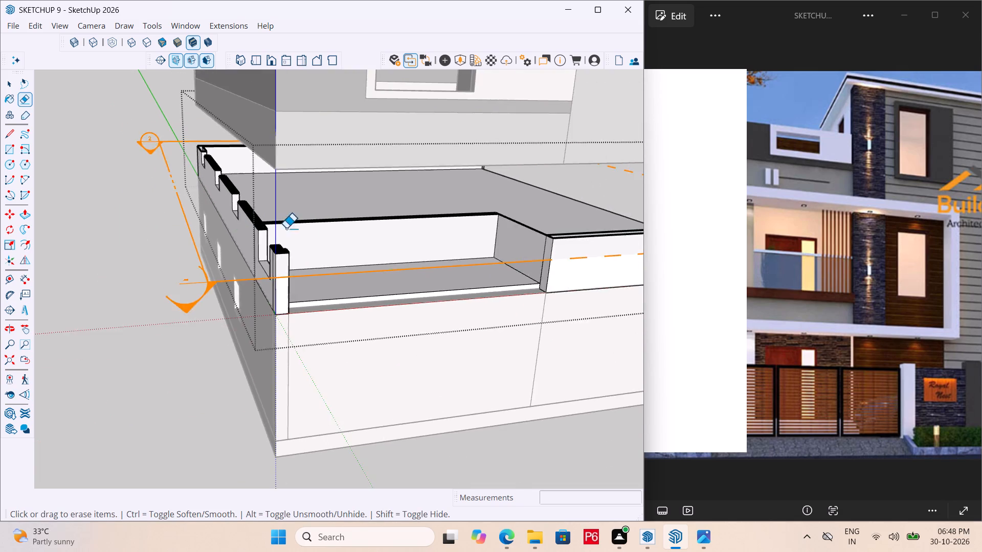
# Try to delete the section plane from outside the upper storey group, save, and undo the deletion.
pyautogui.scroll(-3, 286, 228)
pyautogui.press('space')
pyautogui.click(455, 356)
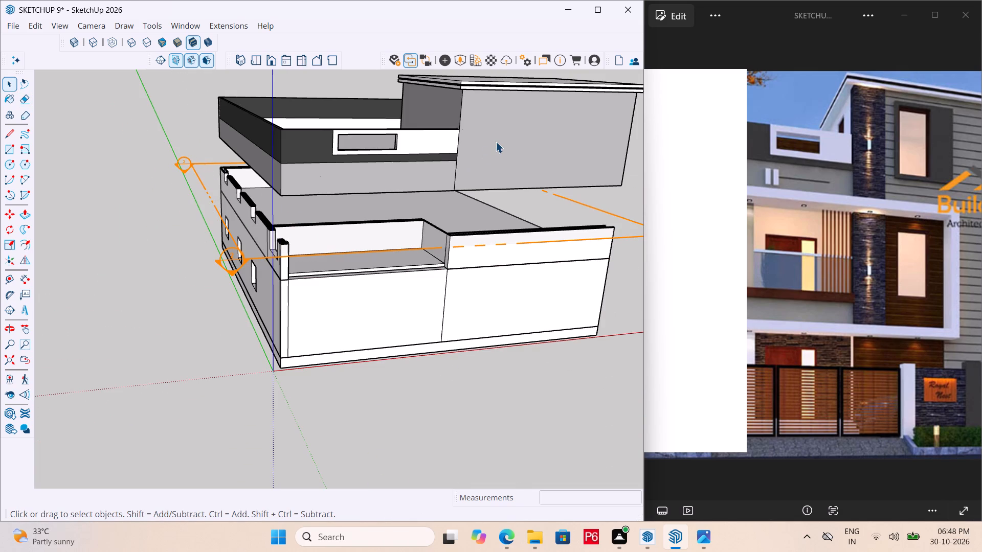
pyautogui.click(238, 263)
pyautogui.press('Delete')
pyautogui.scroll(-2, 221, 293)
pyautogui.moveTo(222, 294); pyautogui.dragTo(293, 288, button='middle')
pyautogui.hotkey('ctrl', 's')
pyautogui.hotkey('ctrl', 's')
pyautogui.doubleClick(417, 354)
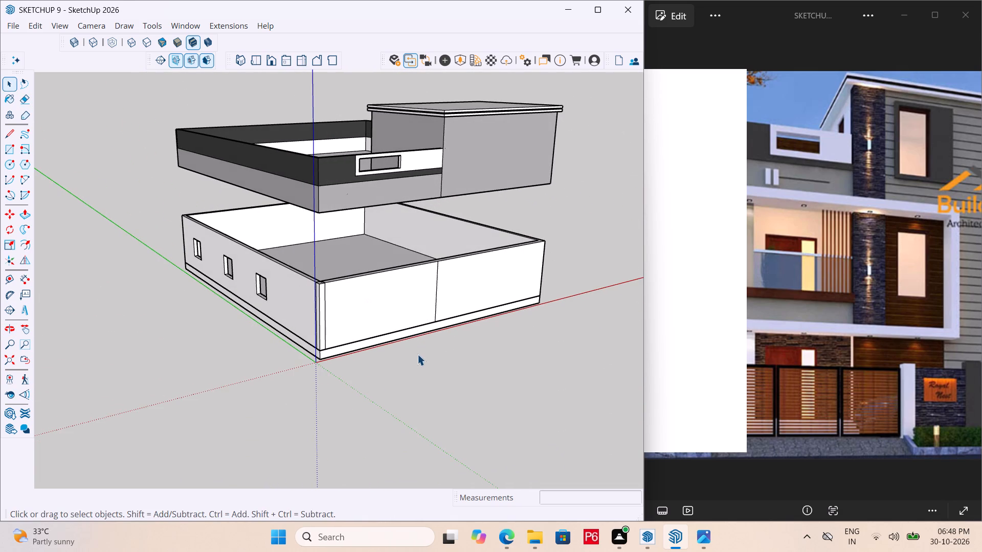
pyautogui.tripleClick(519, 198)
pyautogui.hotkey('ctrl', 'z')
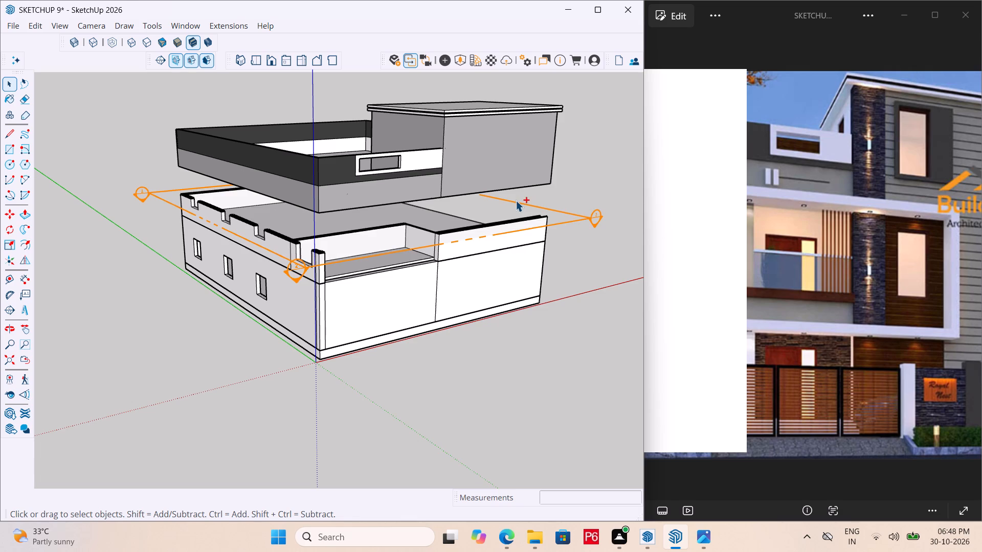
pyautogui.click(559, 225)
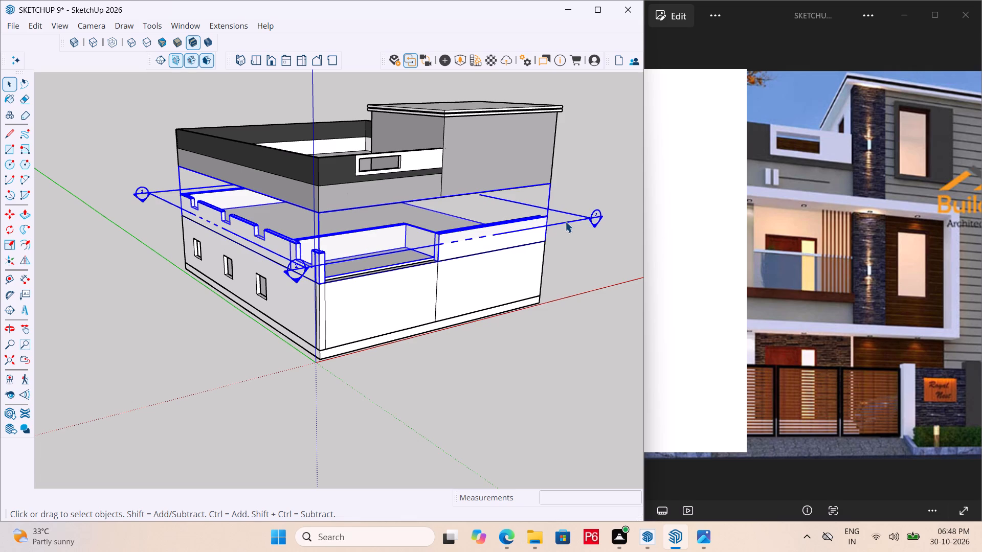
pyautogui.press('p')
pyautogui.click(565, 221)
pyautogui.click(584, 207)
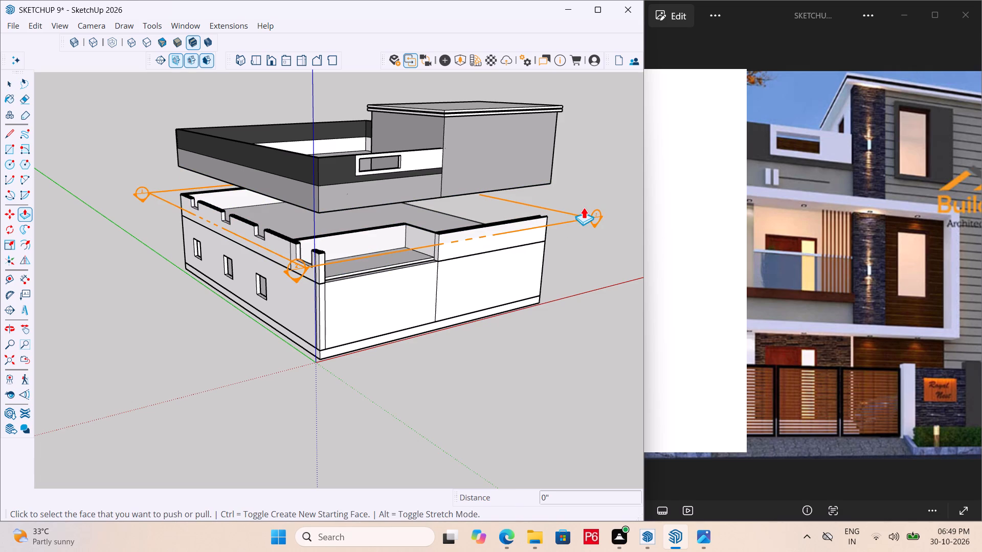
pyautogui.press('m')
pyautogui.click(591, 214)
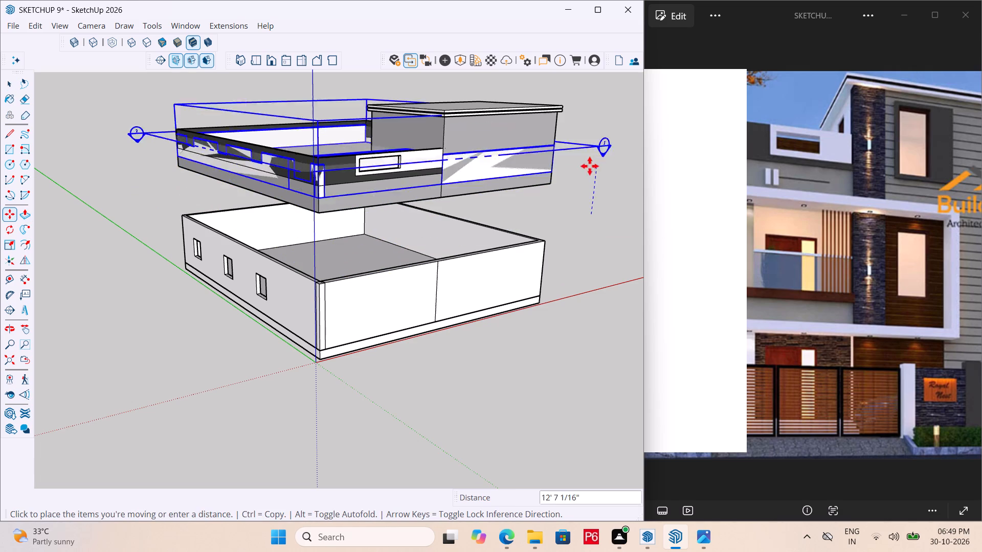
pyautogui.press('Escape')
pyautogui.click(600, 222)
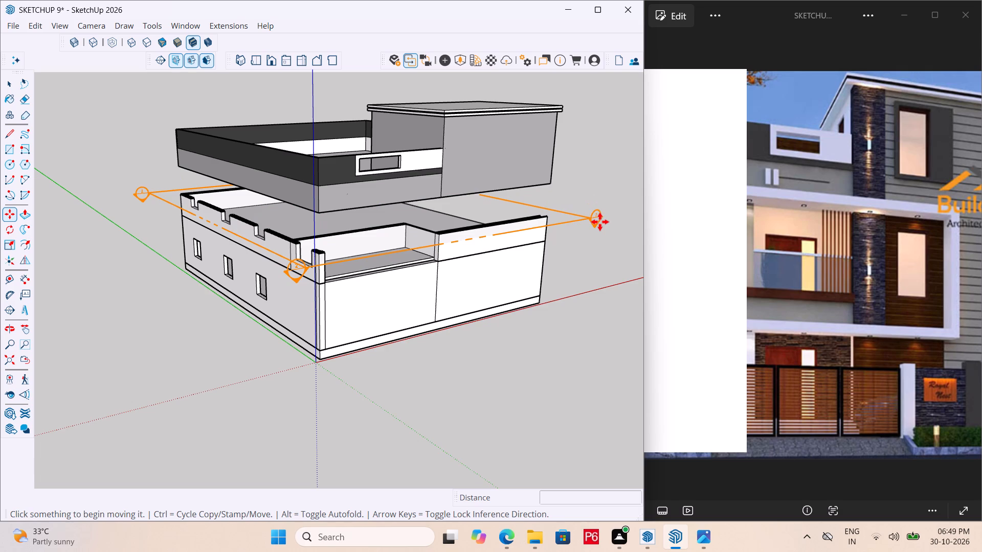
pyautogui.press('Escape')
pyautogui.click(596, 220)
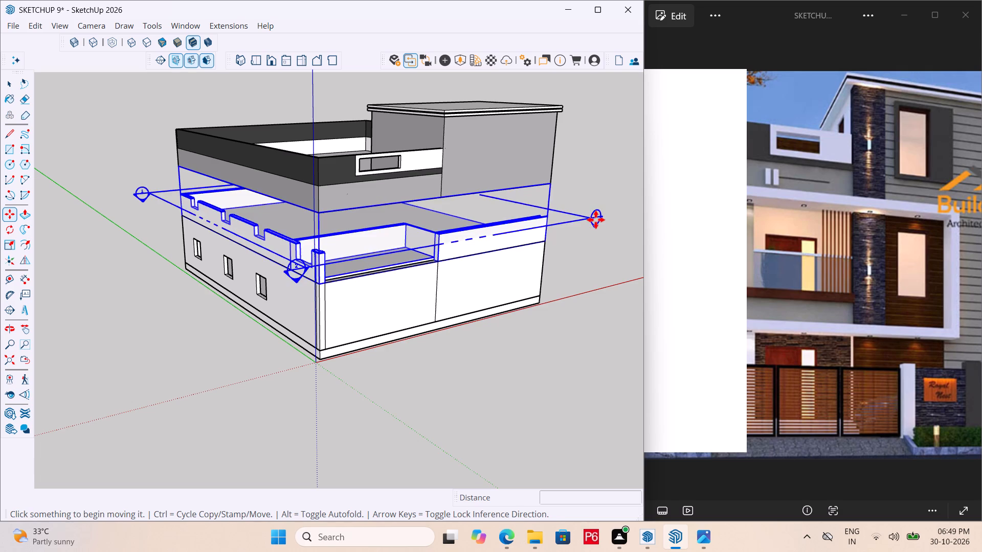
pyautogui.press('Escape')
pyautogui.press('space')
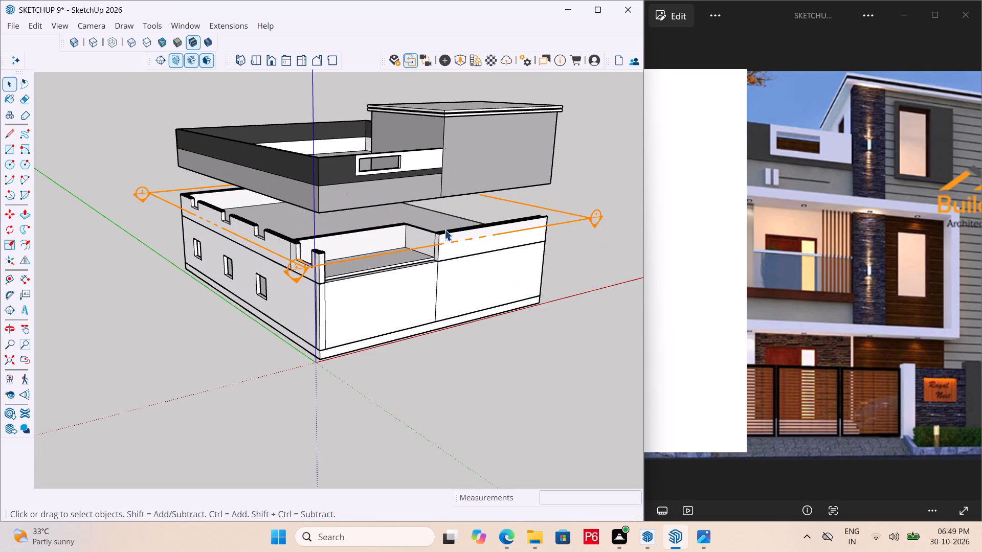
# Open the upper storey group and delete the section plane cutting through it.
pyautogui.doubleClick(451, 220)
pyautogui.tripleClick(554, 211)
pyautogui.click(582, 215)
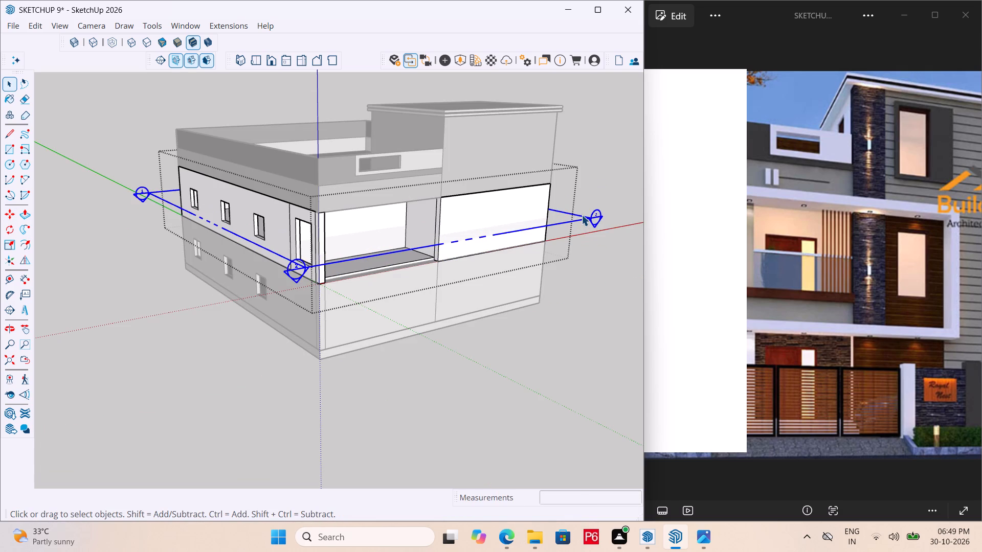
pyautogui.press('Delete')
pyautogui.scroll(-2, 533, 310)
pyautogui.middleClick(533, 310)
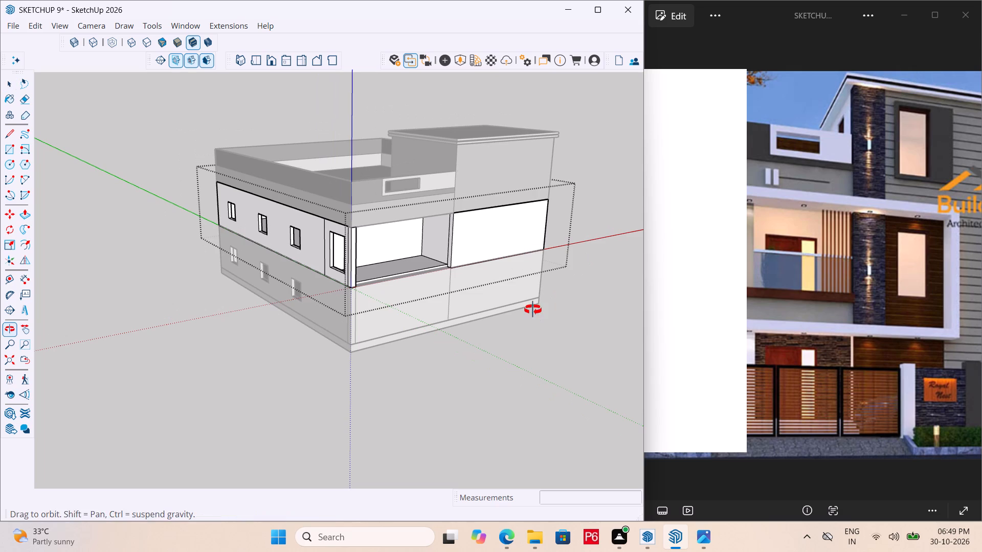
# Close the upper storey group and save the model.
pyautogui.hotkey('ctrl', 'c')
pyautogui.hotkey('ctrl', 'space')
pyautogui.doubleClick(540, 332)
pyautogui.moveTo(419, 287); pyautogui.dragTo(355, 281, button='middle')
pyautogui.hotkey('ctrl', 's')
pyautogui.hotkey('ctrl', 's')
pyautogui.hotkey('ctrl', 's')
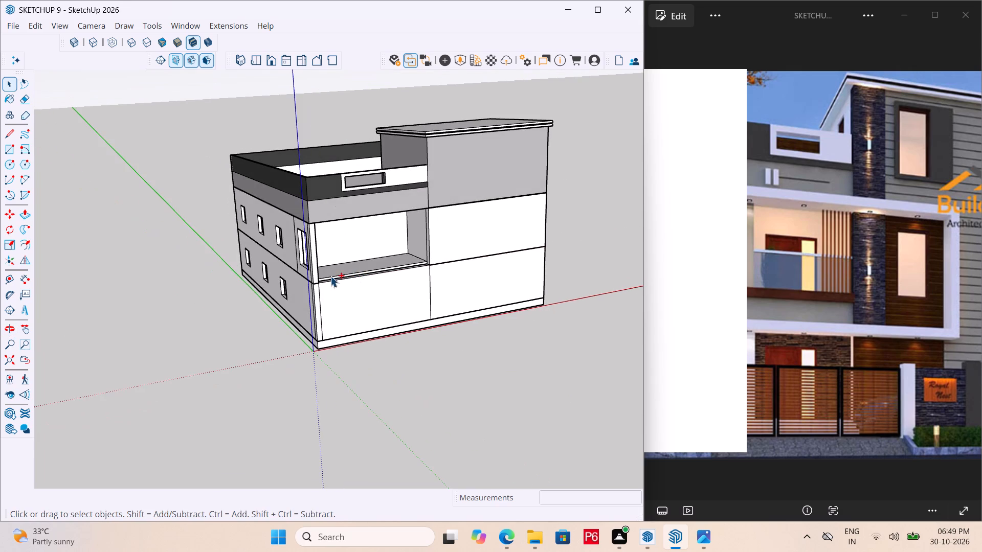
# Compare the balcony corner and the side wall openings with the reference image.
pyautogui.keyDown('ctrl'); pyautogui.scroll(4, 330, 276); pyautogui.keyUp('ctrl')
pyautogui.click(800, 241)
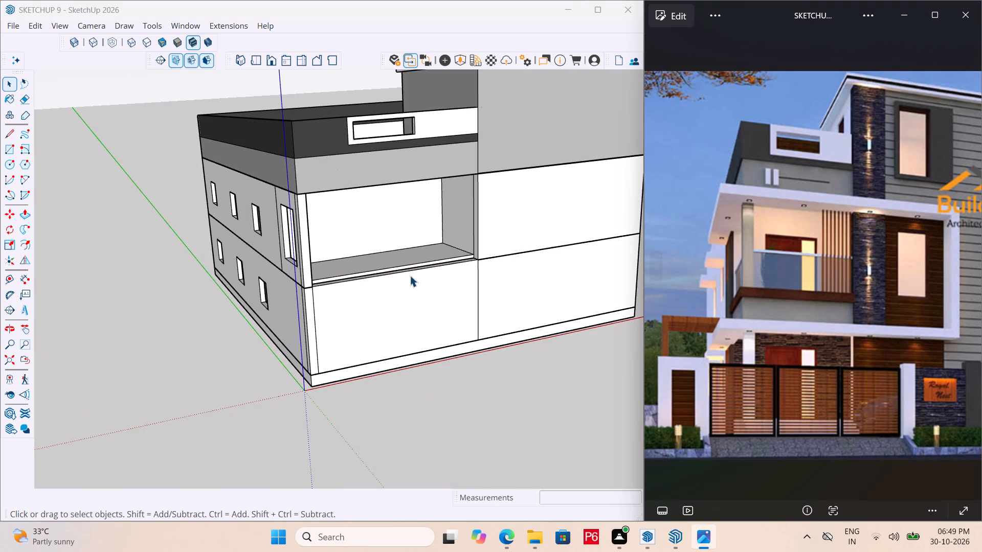
pyautogui.scroll(-3, 313, 288)
pyautogui.moveTo(347, 272); pyautogui.dragTo(345, 258, button='middle')
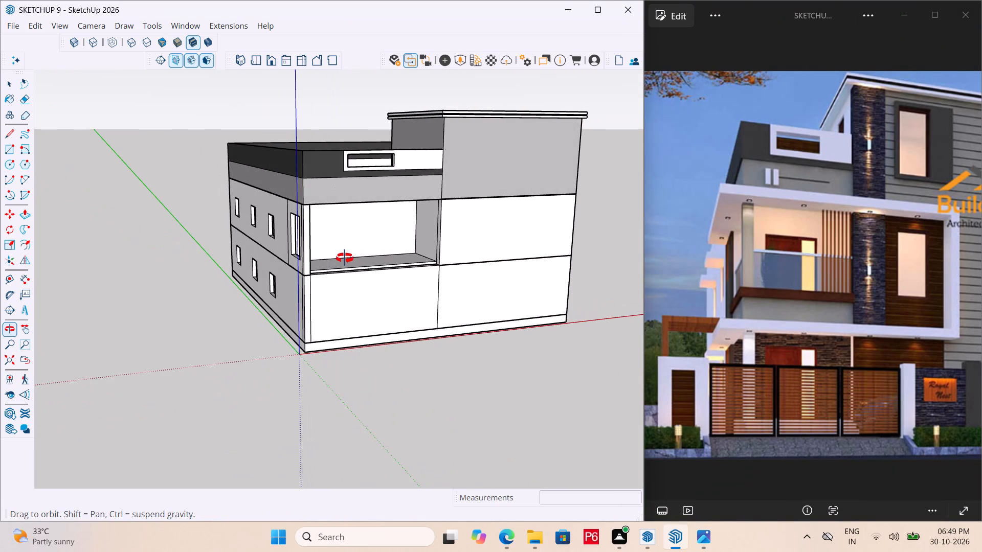
pyautogui.moveTo(345, 258); pyautogui.dragTo(508, 238, button='middle')
pyautogui.scroll(5, 358, 224)
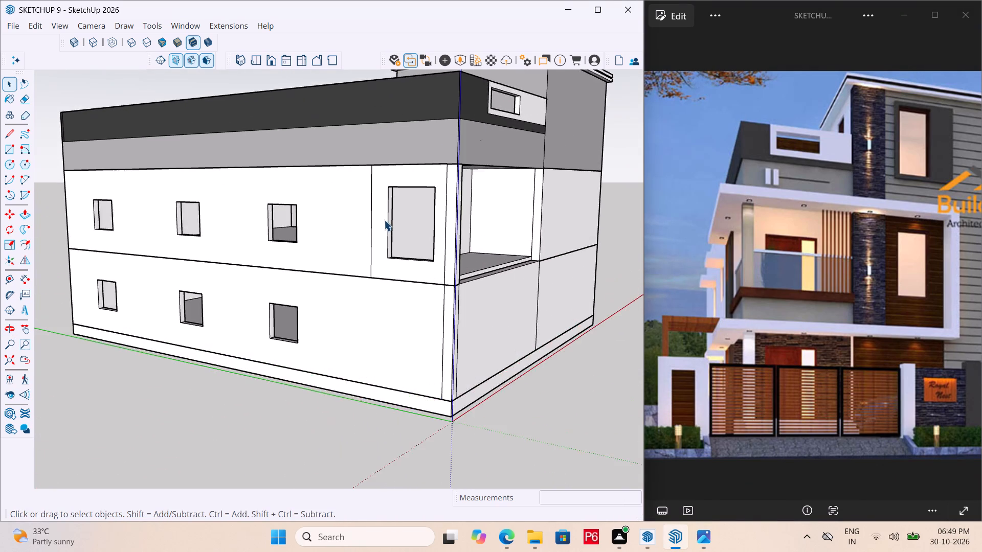
pyautogui.scroll(4, 384, 218)
pyautogui.moveTo(388, 218); pyautogui.dragTo(339, 226, button='middle')
pyautogui.scroll(5, 425, 221)
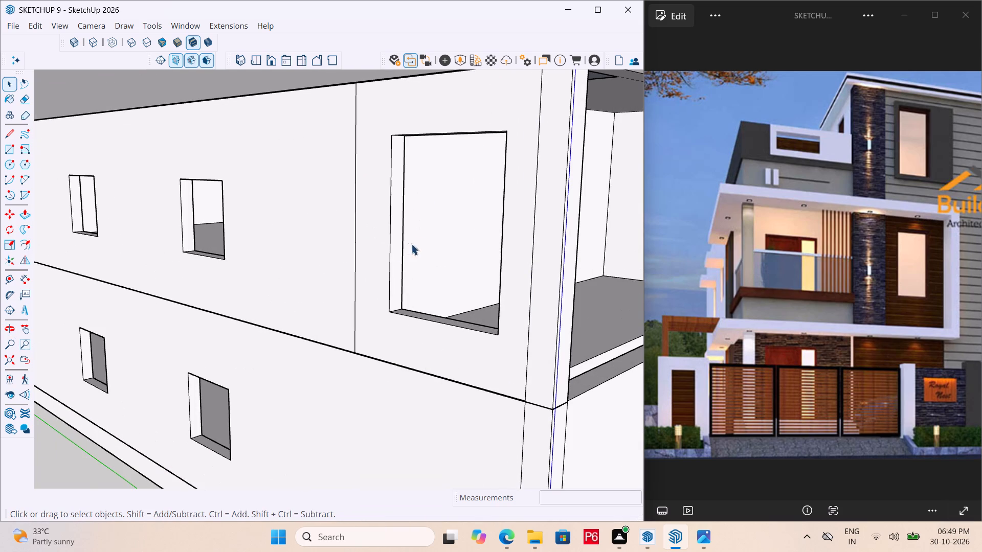
# Open the upper storey group and widen the balcony's side wall opening by pushing its rear jamb about 11 5/8".
pyautogui.click(392, 254)
pyautogui.click(392, 254)
pyautogui.click(388, 237)
pyautogui.click(388, 237)
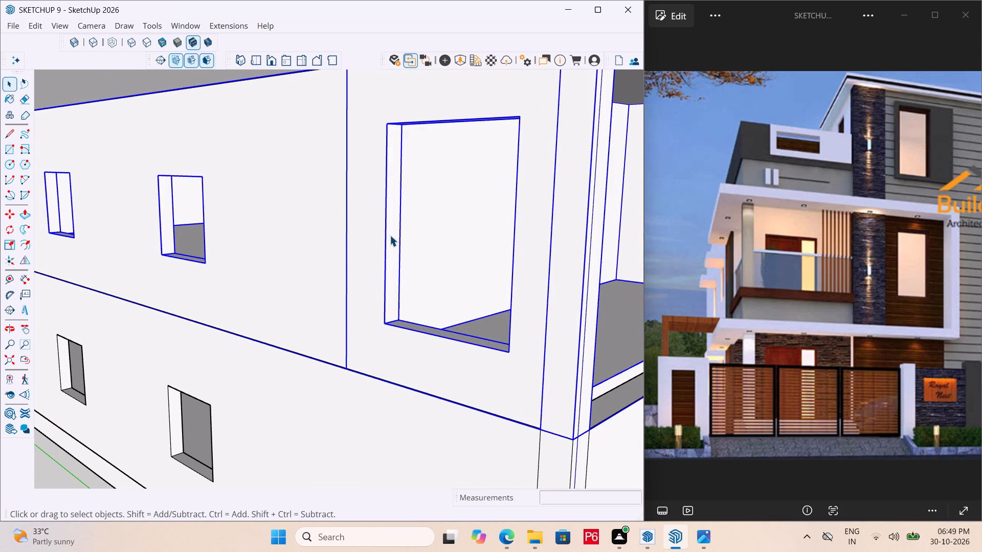
pyautogui.tripleClick(391, 234)
pyautogui.click(391, 234)
pyautogui.click(391, 234)
pyautogui.click(391, 233)
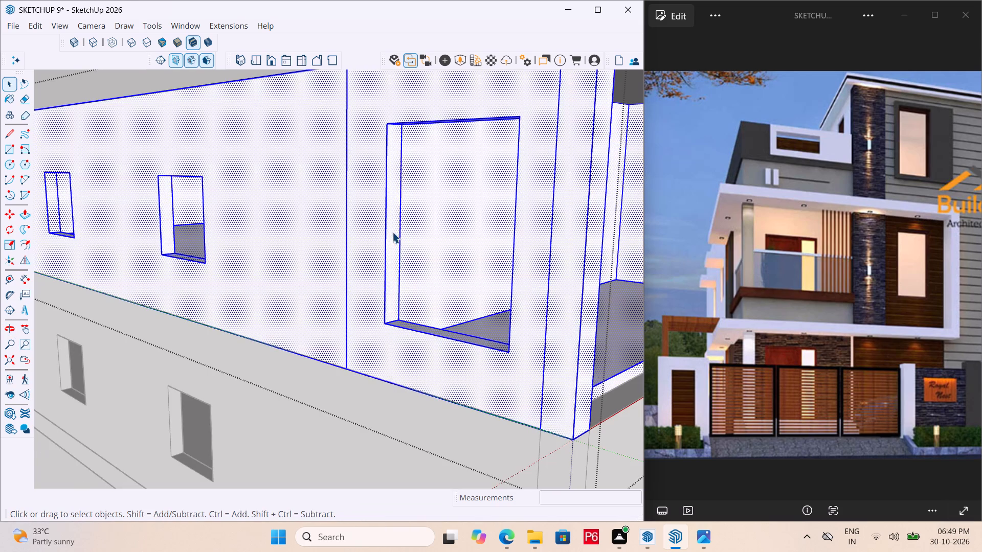
pyautogui.click(394, 219)
pyautogui.click(388, 211)
pyautogui.press('p')
pyautogui.click(388, 211)
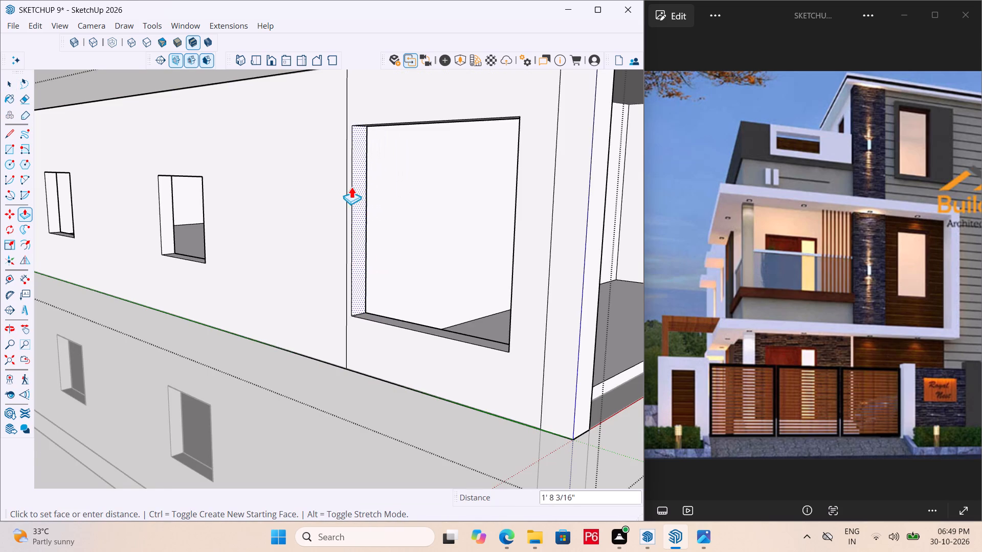
pyautogui.moveTo(368, 170); pyautogui.dragTo(351, 175)
# Push the same jamb about 5 7/8" further until the side opening is flush with the balcony's back wall.
pyautogui.moveTo(471, 186); pyautogui.dragTo(158, 221, button='middle')
pyautogui.scroll(-5, 91, 244)
pyautogui.scroll(3, 328, 249)
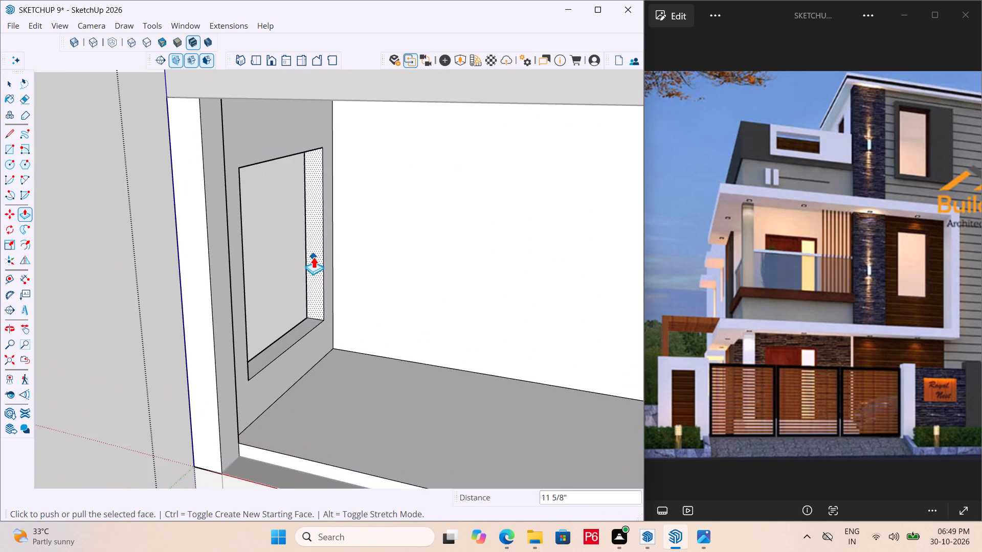
pyautogui.moveTo(315, 257); pyautogui.dragTo(319, 254)
pyautogui.click(323, 238)
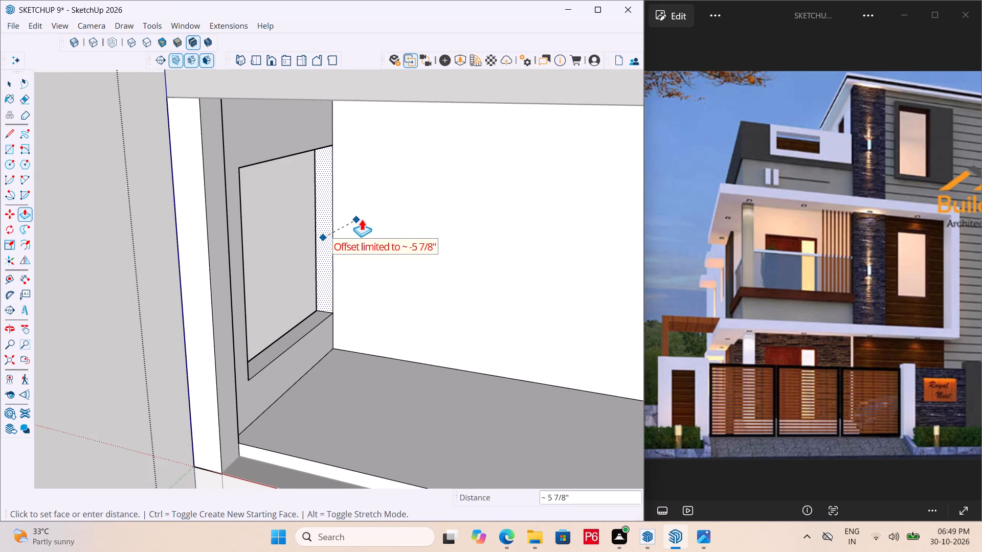
pyautogui.click(362, 217)
pyautogui.scroll(-6, 363, 217)
pyautogui.scroll(-6, 395, 265)
pyautogui.moveTo(381, 277); pyautogui.dragTo(335, 241, button='middle')
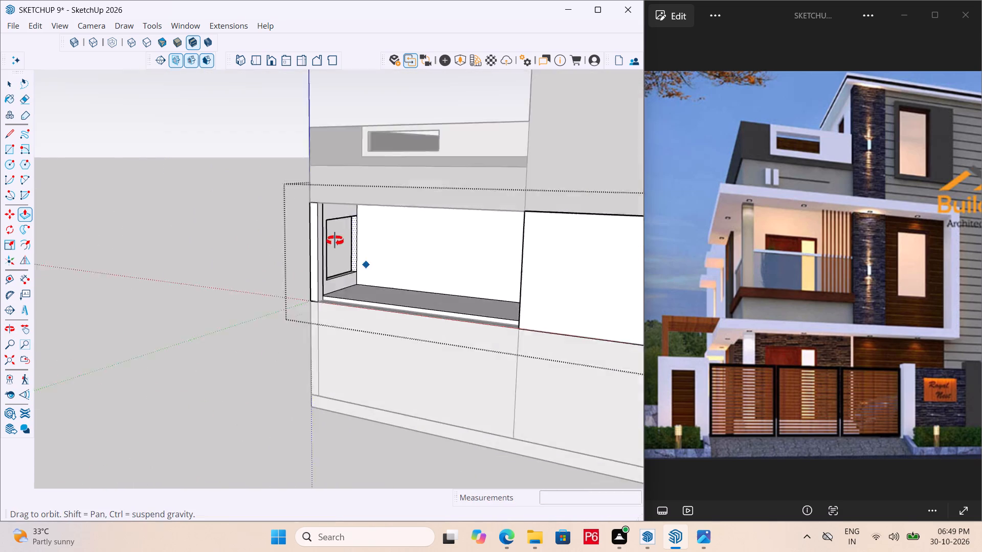
# Raise the top of the balcony's side wall opening about 2' 9/16" up to the ceiling level.
pyautogui.moveTo(335, 241); pyautogui.dragTo(291, 219, button='middle')
pyautogui.scroll(14, 288, 215)
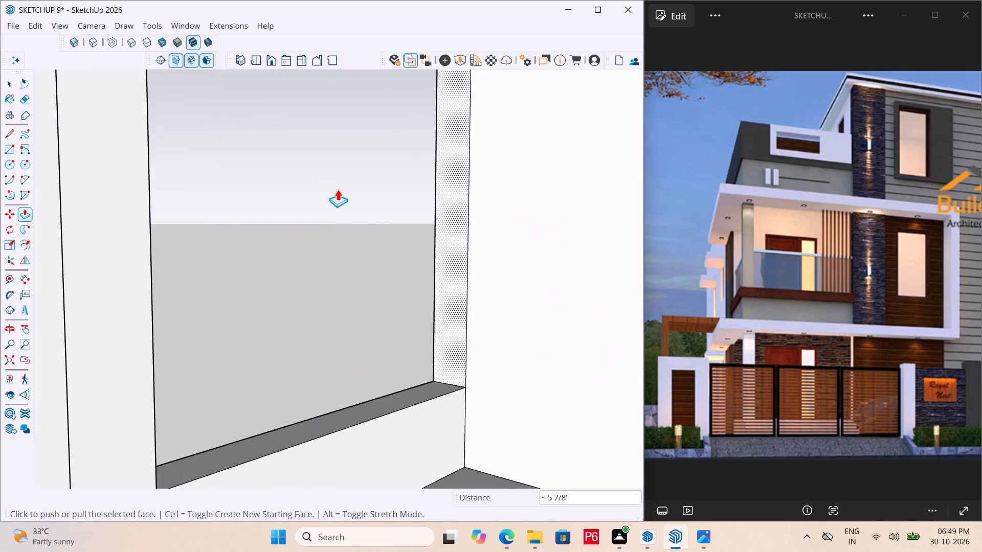
pyautogui.scroll(-6, 474, 383)
pyautogui.moveTo(337, 142); pyautogui.dragTo(322, 10, button='middle')
pyautogui.scroll(5, 387, 243)
pyautogui.press('space')
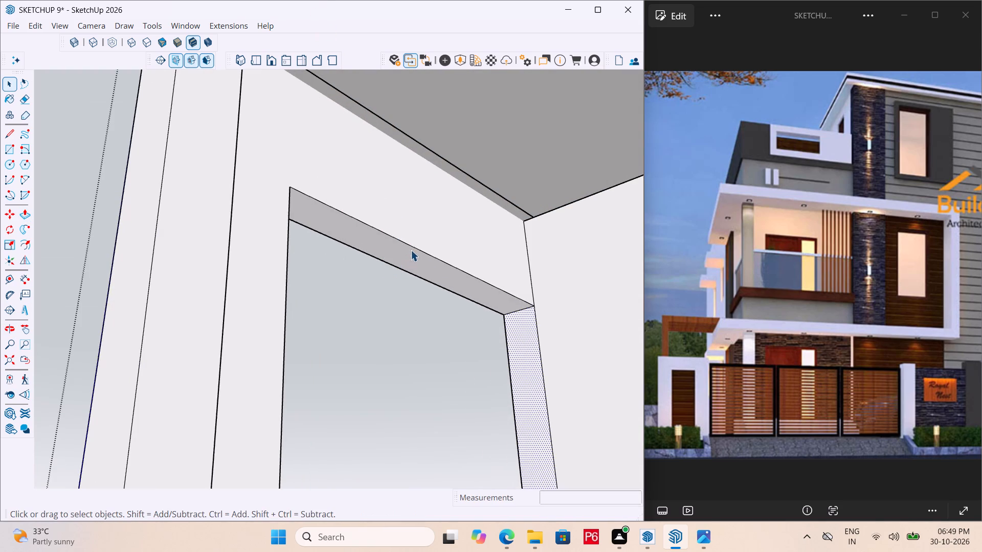
pyautogui.click(411, 250)
pyautogui.press('p')
pyautogui.click(409, 256)
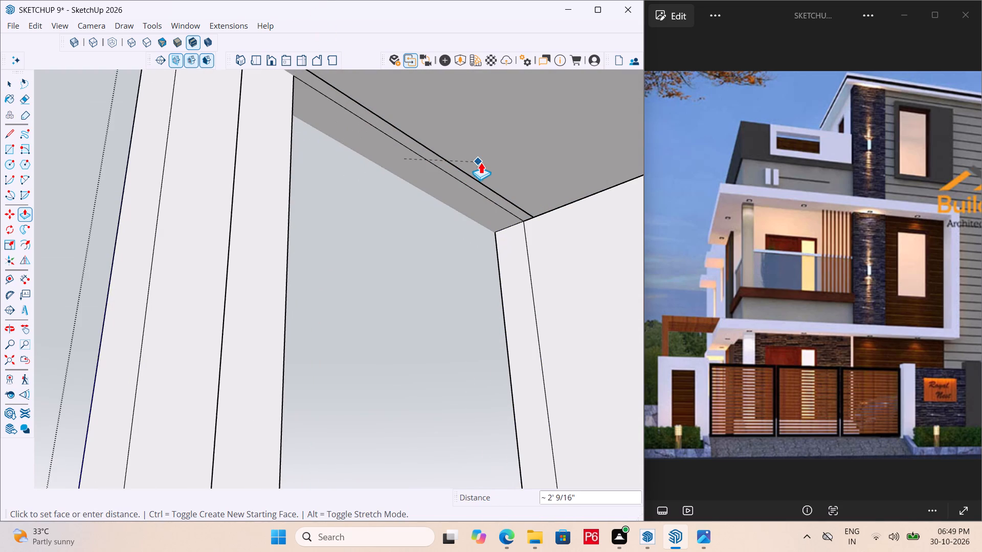
pyautogui.click(481, 163)
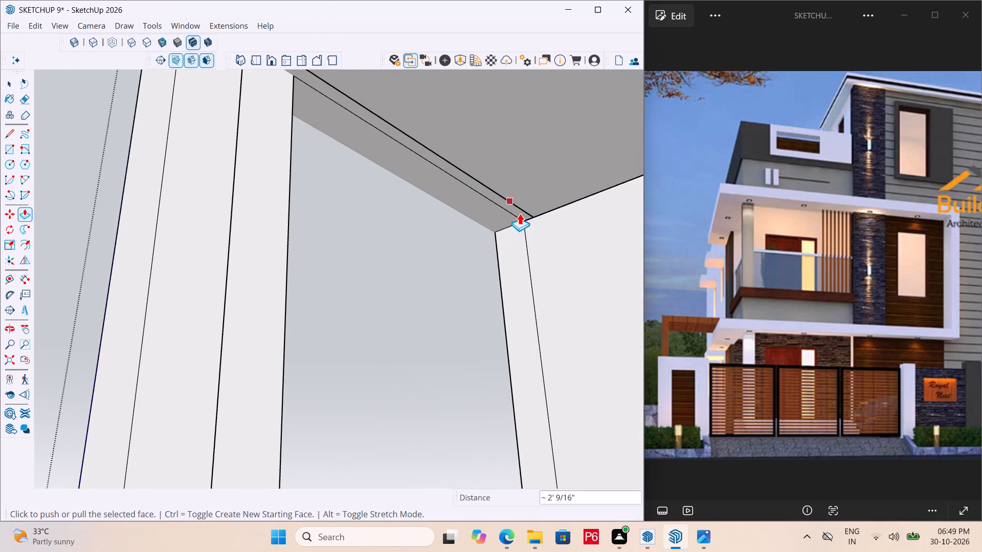
# Erase the leftover outline edges on the balcony ceiling next to the side opening.
pyautogui.scroll(-6, 528, 248)
pyautogui.press('e')
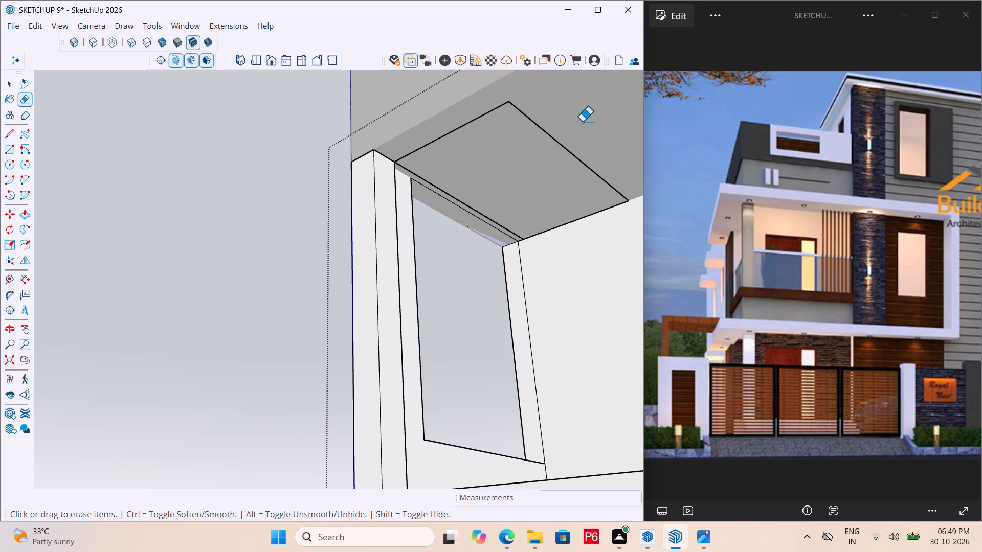
pyautogui.moveTo(577, 123); pyautogui.dragTo(547, 129)
pyautogui.moveTo(546, 129); pyautogui.dragTo(538, 129)
pyautogui.doubleClick(490, 105)
pyautogui.click(494, 111)
pyautogui.moveTo(497, 112); pyautogui.dragTo(504, 116)
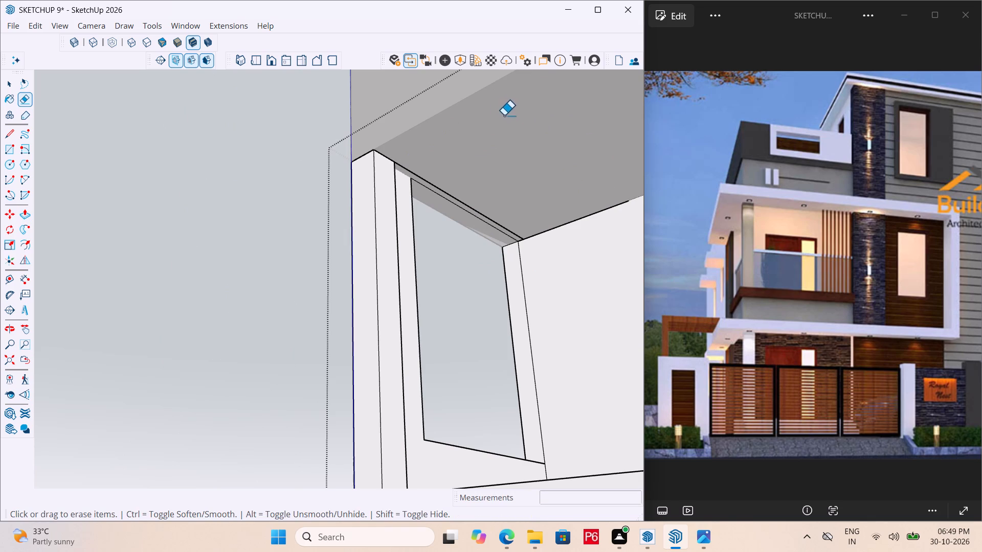
pyautogui.moveTo(504, 116); pyautogui.dragTo(504, 116)
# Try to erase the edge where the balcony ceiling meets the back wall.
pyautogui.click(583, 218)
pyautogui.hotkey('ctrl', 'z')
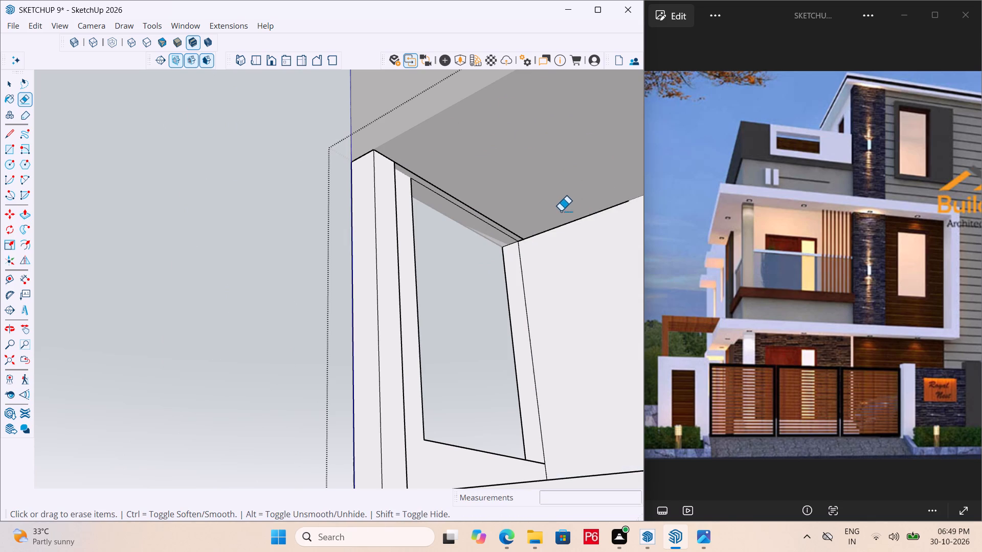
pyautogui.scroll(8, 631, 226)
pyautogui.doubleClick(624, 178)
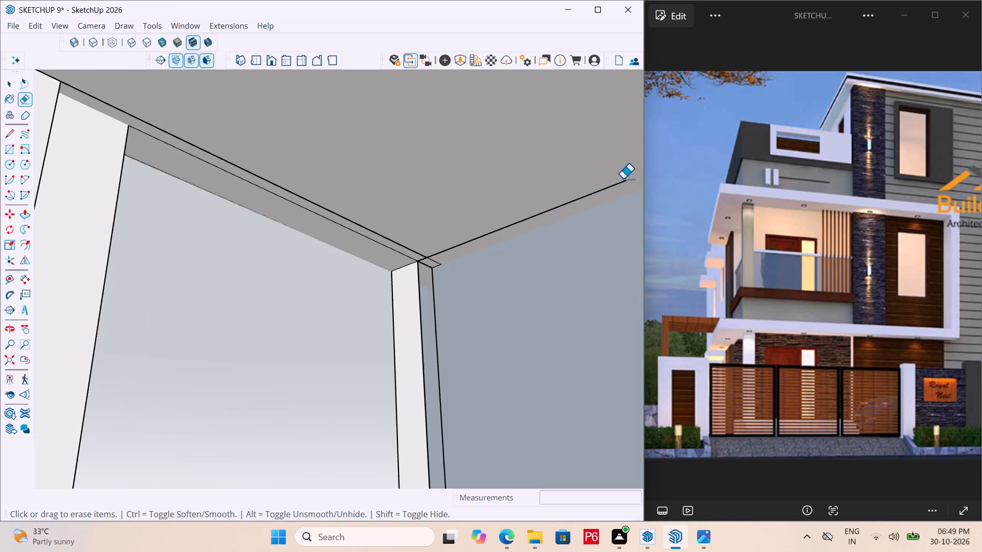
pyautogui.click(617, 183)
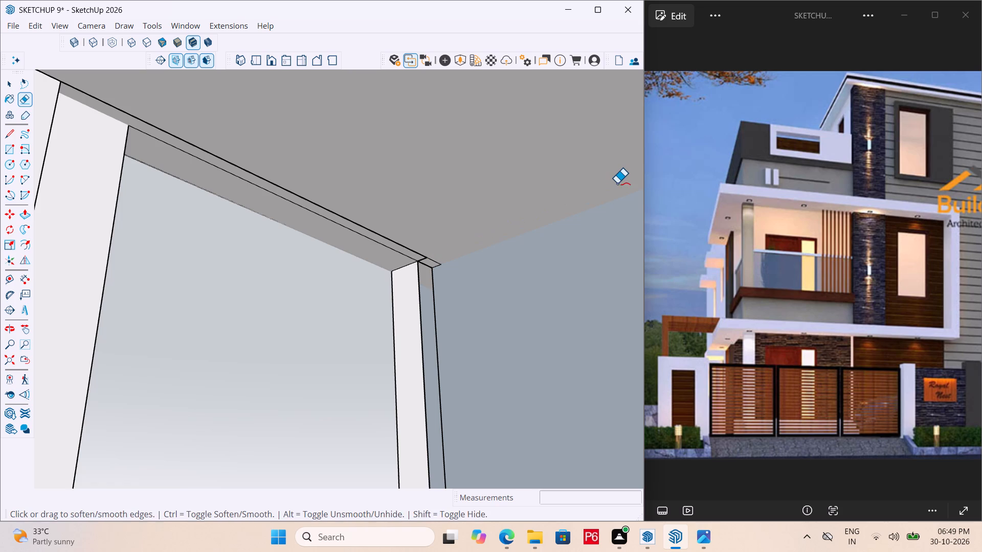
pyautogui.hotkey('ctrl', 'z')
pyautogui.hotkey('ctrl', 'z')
# Erase the remaining ceiling edge that runs parallel to the top of the side opening.
pyautogui.scroll(7, 442, 257)
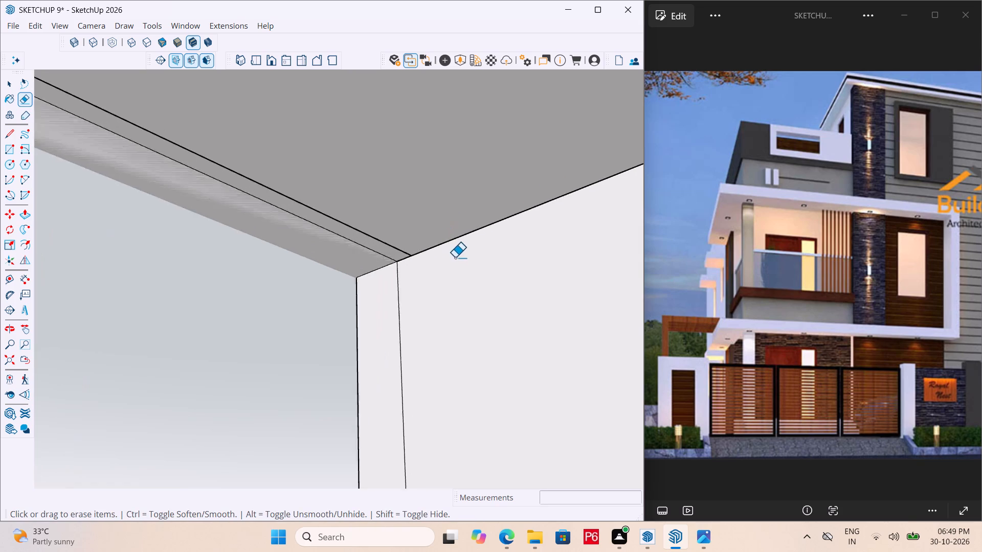
pyautogui.scroll(20, 455, 258)
pyautogui.scroll(13, 455, 258)
pyautogui.click(372, 253)
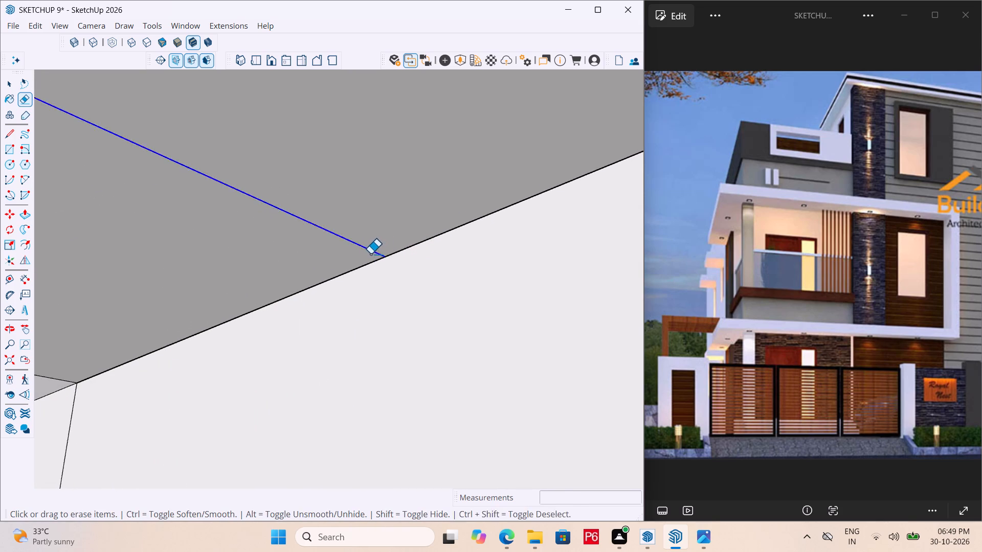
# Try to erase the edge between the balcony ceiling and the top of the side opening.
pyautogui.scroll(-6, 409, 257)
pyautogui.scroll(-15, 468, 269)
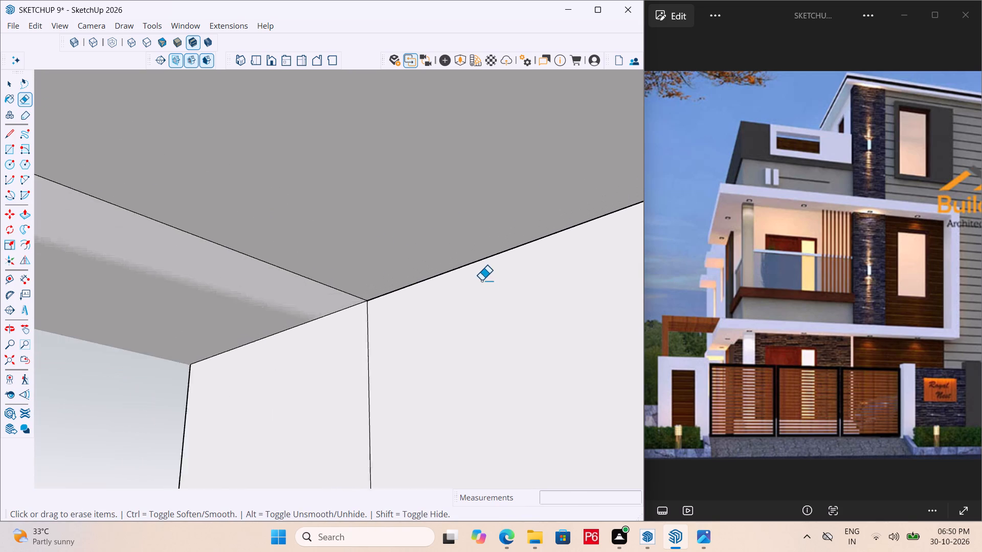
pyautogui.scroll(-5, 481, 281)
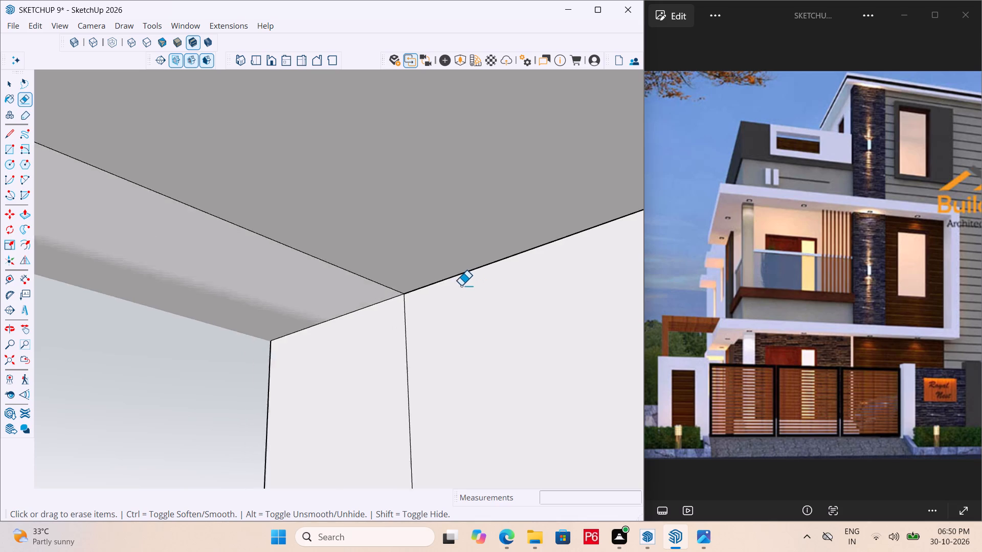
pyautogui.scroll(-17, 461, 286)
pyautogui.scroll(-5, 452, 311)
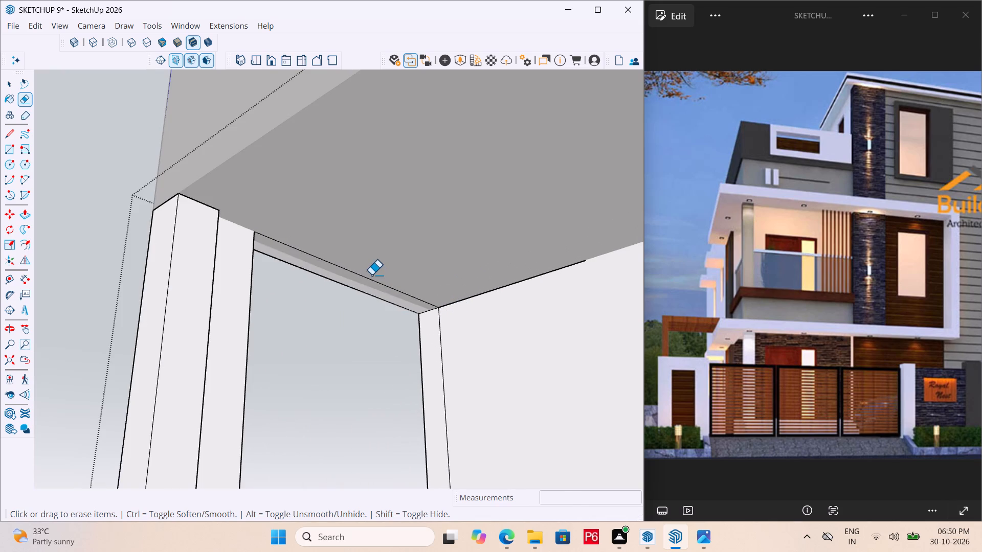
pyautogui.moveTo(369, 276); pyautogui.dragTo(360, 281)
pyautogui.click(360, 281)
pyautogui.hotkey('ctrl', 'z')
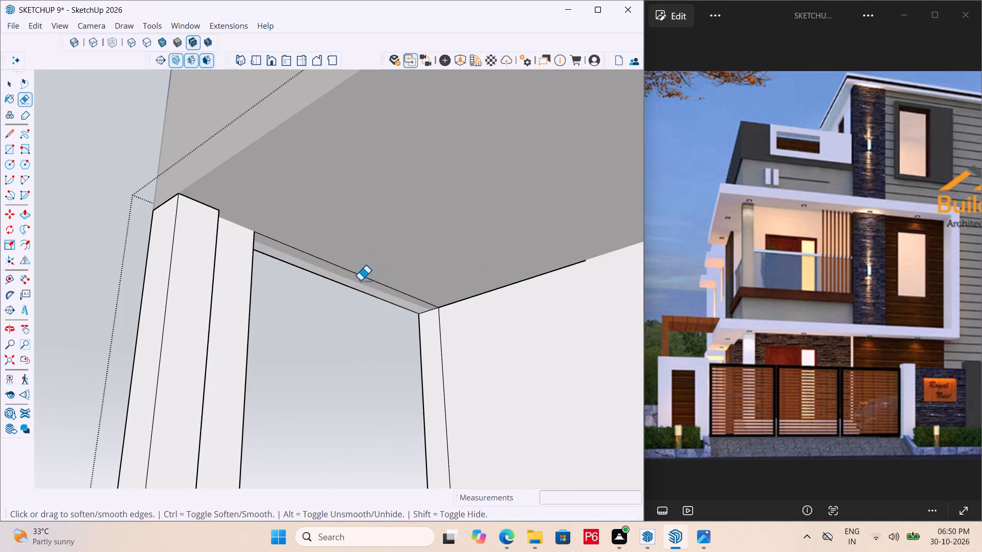
# Push the side opening's front jamb about 1' 1 13/16" towards the corner, flush with the corner column's edge line.
pyautogui.moveTo(370, 260); pyautogui.dragTo(346, 323, button='middle')
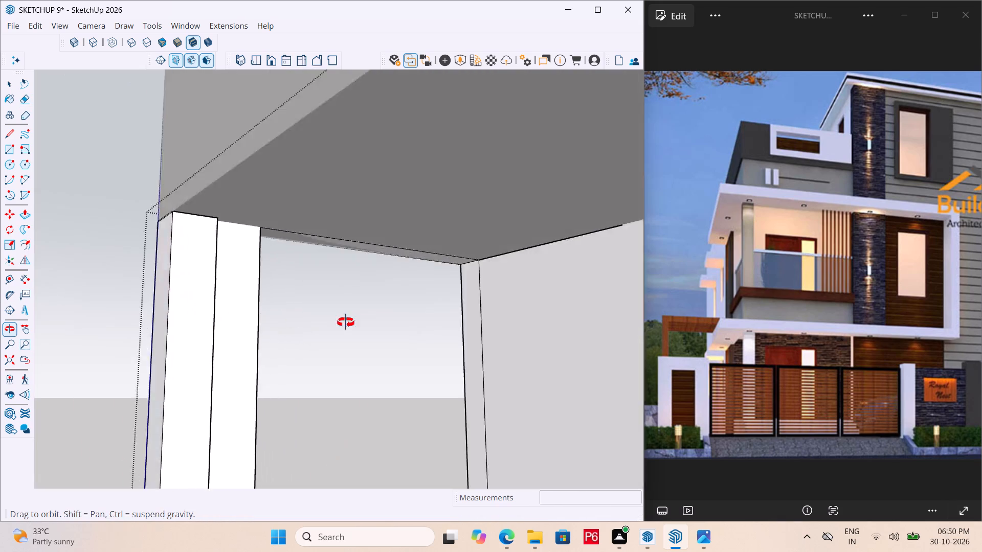
pyautogui.moveTo(346, 323); pyautogui.dragTo(778, 371, button='middle')
pyautogui.scroll(-6, 350, 208)
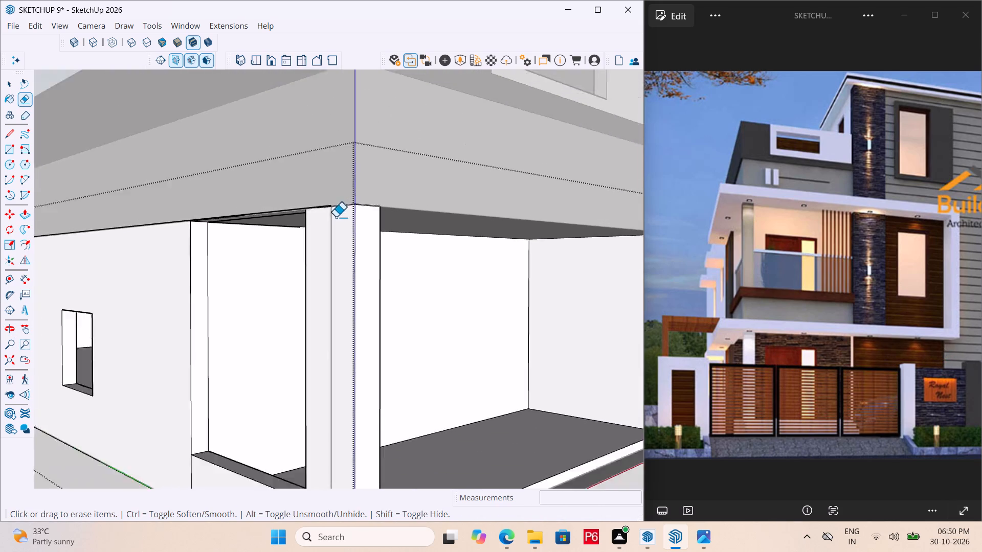
pyautogui.scroll(-7, 357, 206)
pyautogui.moveTo(309, 319); pyautogui.dragTo(641, 325, button='middle')
pyautogui.scroll(5, 641, 325)
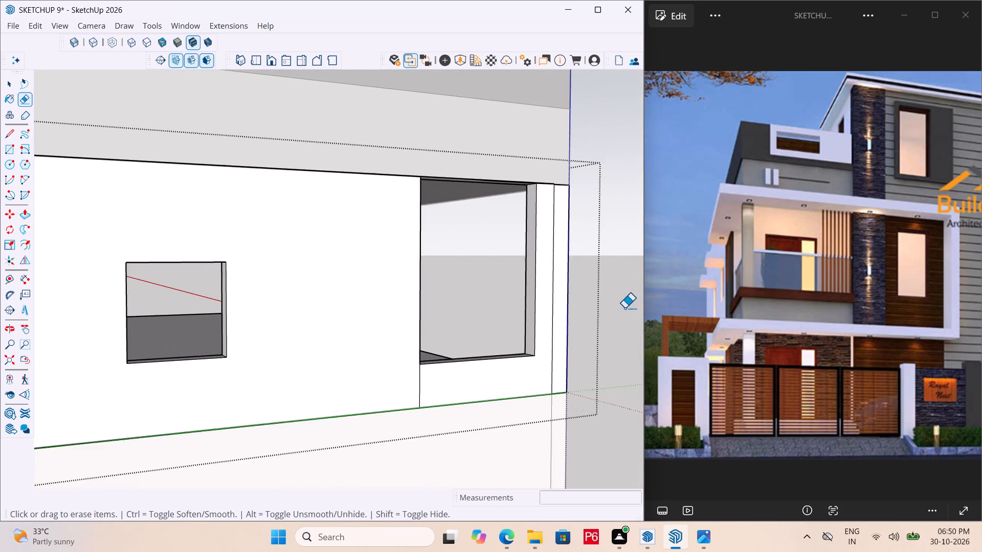
pyautogui.scroll(4, 624, 308)
pyautogui.press('space')
pyautogui.click(456, 267)
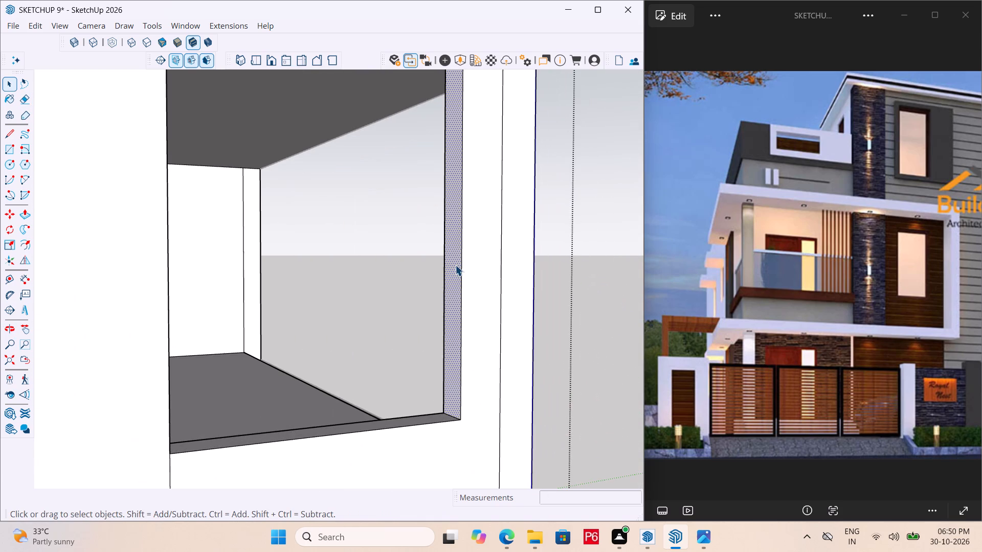
pyautogui.press('p')
pyautogui.click(455, 265)
pyautogui.click(501, 286)
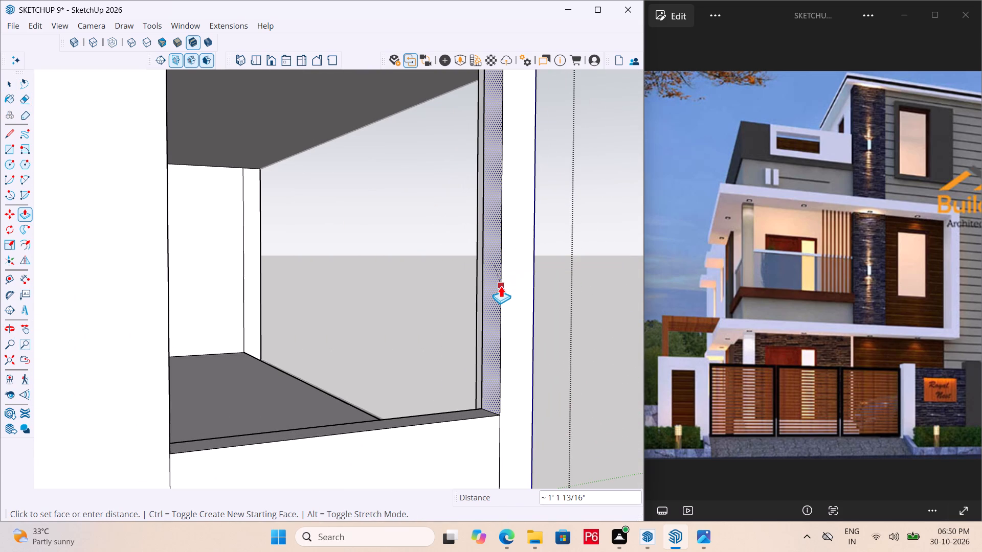
# Check the widened side opening around its sill and corner column, and save the model.
pyautogui.moveTo(501, 286); pyautogui.dragTo(516, 384, button='middle')
pyautogui.scroll(5, 492, 348)
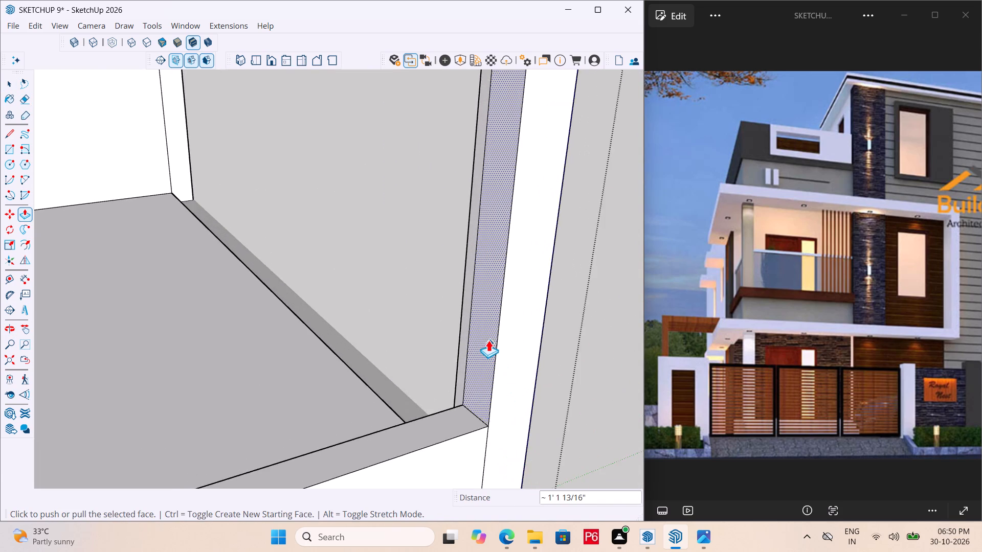
pyautogui.scroll(11, 488, 340)
pyautogui.moveTo(499, 332); pyautogui.dragTo(154, 371, button='middle')
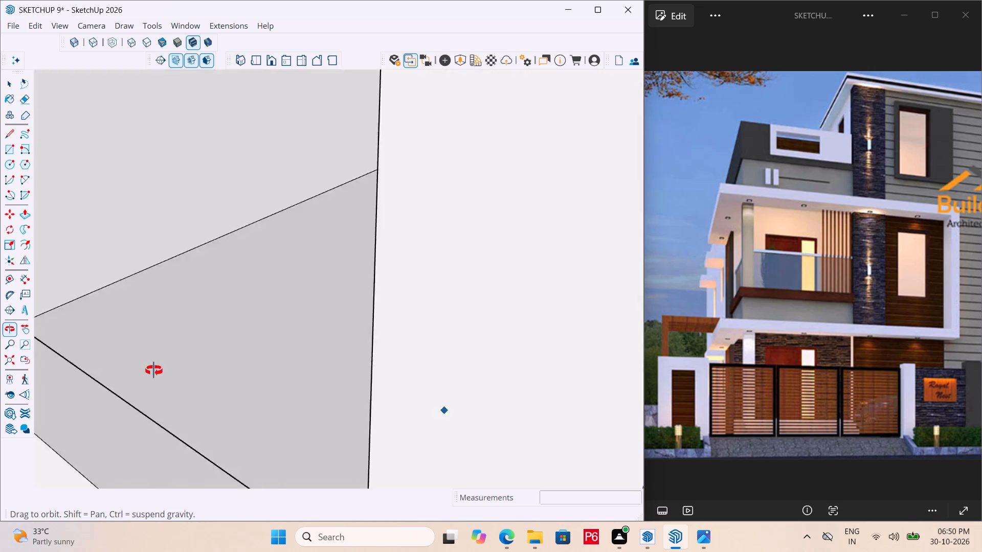
pyautogui.moveTo(154, 371); pyautogui.dragTo(149, 371, button='middle')
pyautogui.scroll(-19, 486, 314)
pyautogui.hotkey('ctrl', 's')
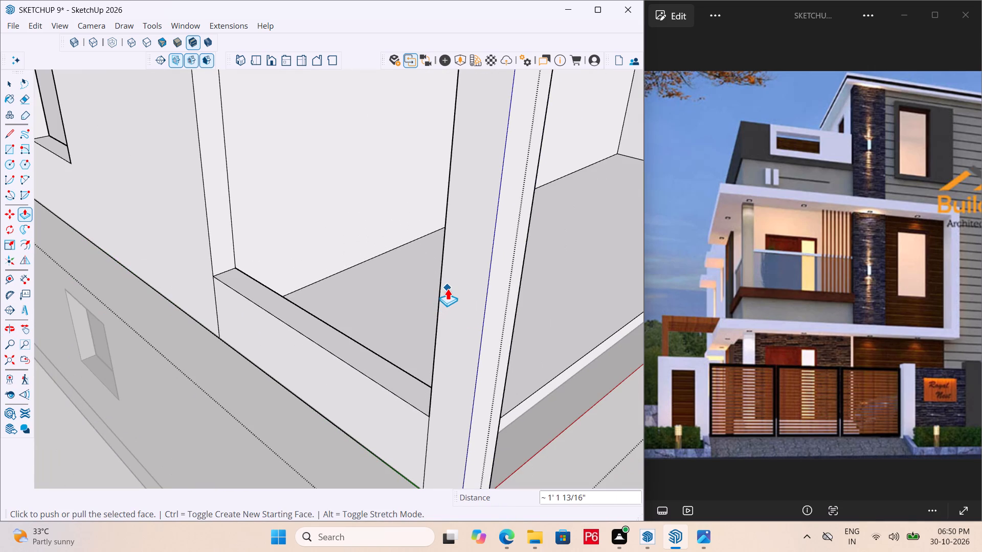
pyautogui.hotkey('ctrl', 's')
pyautogui.hotkey('ctrl', 's')
pyautogui.hotkey('ctrl', 's')
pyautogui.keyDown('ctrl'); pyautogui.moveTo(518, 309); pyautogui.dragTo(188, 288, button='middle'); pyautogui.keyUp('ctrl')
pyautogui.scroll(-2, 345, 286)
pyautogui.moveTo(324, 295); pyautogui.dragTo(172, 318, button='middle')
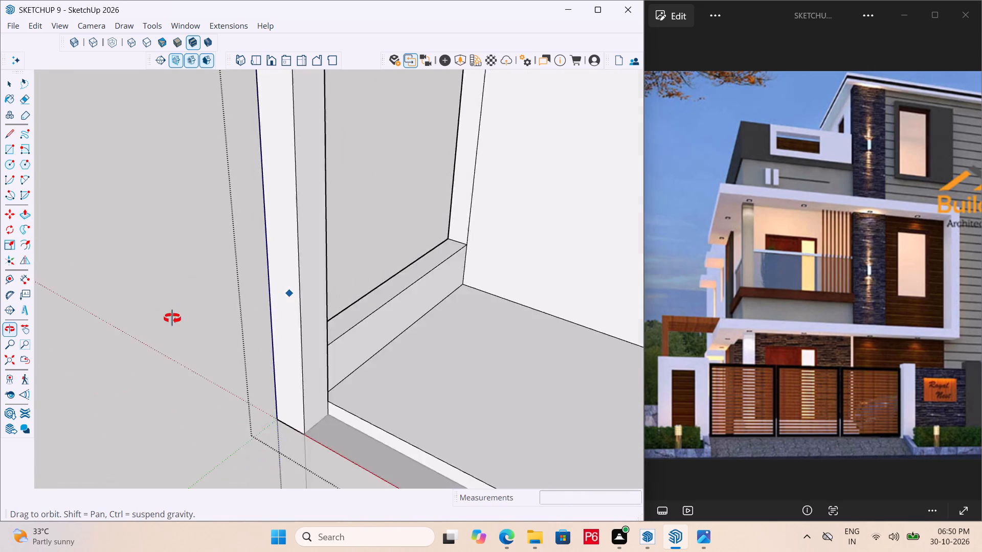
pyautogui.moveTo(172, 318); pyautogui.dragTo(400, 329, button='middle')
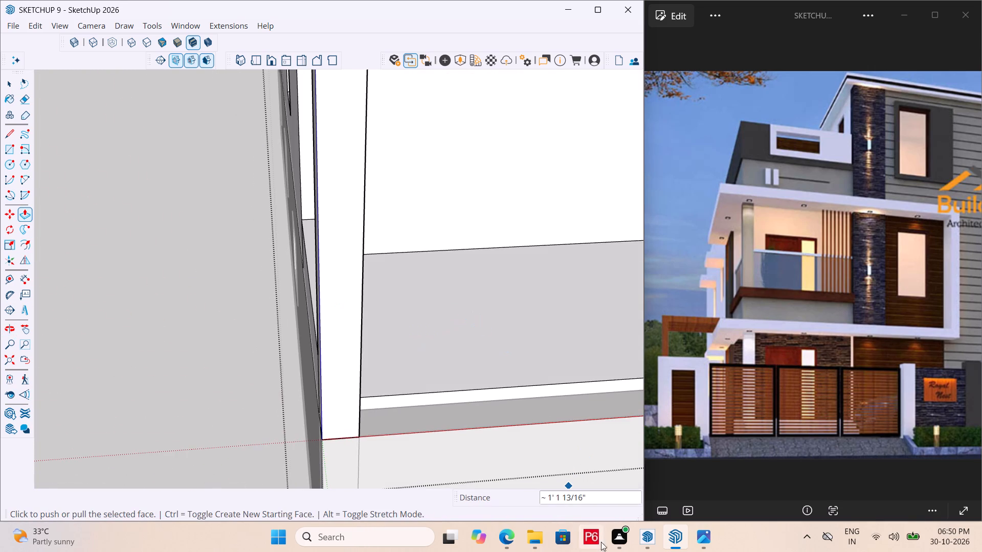
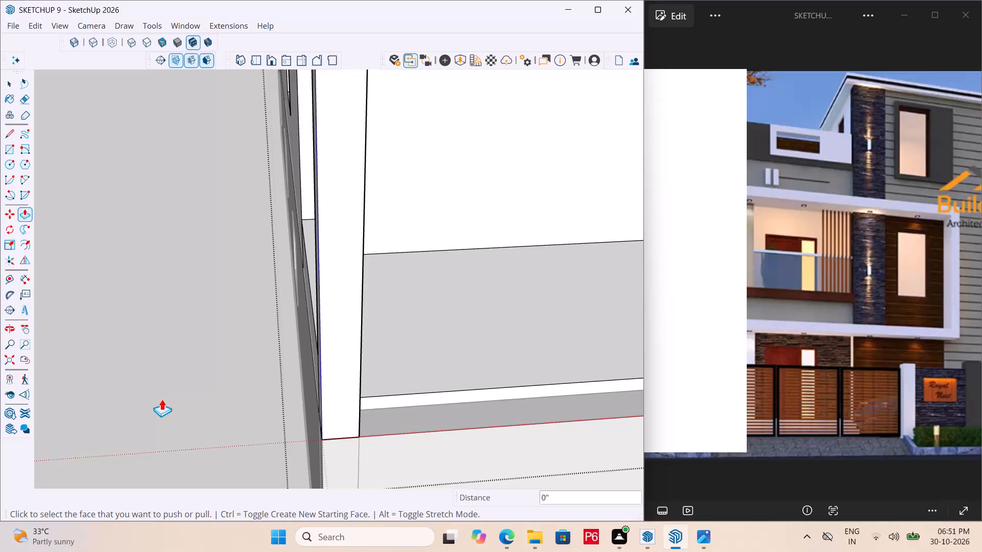
# Save the model.
pyautogui.hotkey('ctrl', 's')
pyautogui.hotkey('ctrl', 's')
pyautogui.hotkey('ctrl', 's')
pyautogui.hotkey('ctrl', 's')
pyautogui.hotkey('ctrl', 's')
# Examine the upper-storey balcony opening, corner column and floor edge from several sides alongside the reference image.
pyautogui.click(858, 249)
pyautogui.scroll(-6, 253, 307)
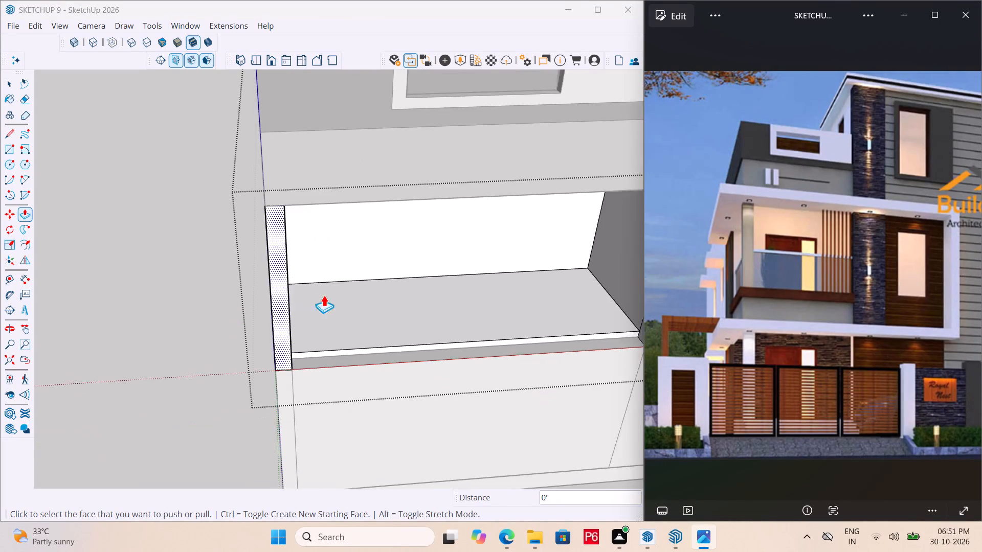
pyautogui.scroll(-4, 327, 312)
pyautogui.moveTo(332, 321); pyautogui.dragTo(325, 260, button='middle')
pyautogui.scroll(2, 334, 255)
pyautogui.scroll(-5, 256, 355)
pyautogui.moveTo(302, 334); pyautogui.dragTo(428, 371, button='middle')
pyautogui.scroll(4, 429, 374)
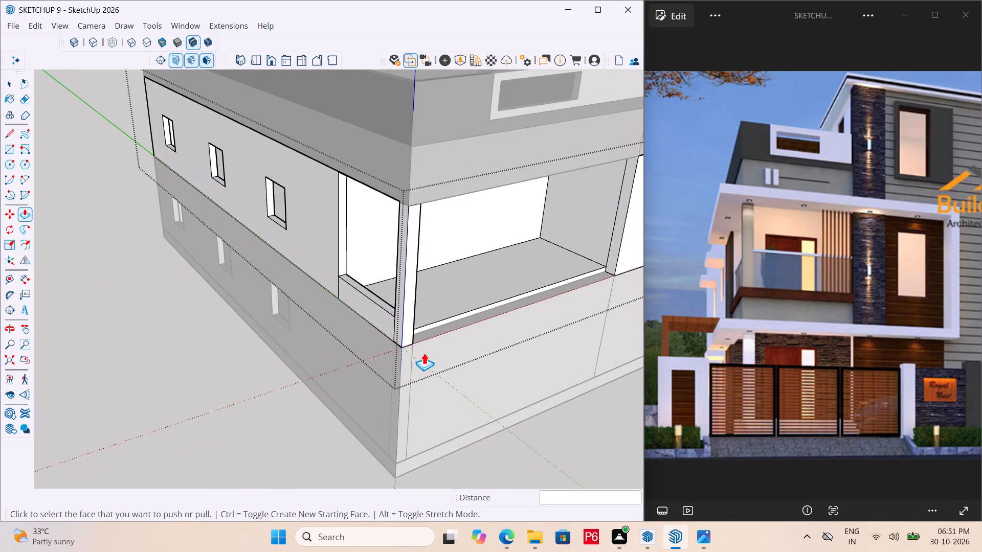
pyautogui.scroll(-5, 159, 308)
pyautogui.moveTo(347, 274); pyautogui.dragTo(411, 224, button='middle')
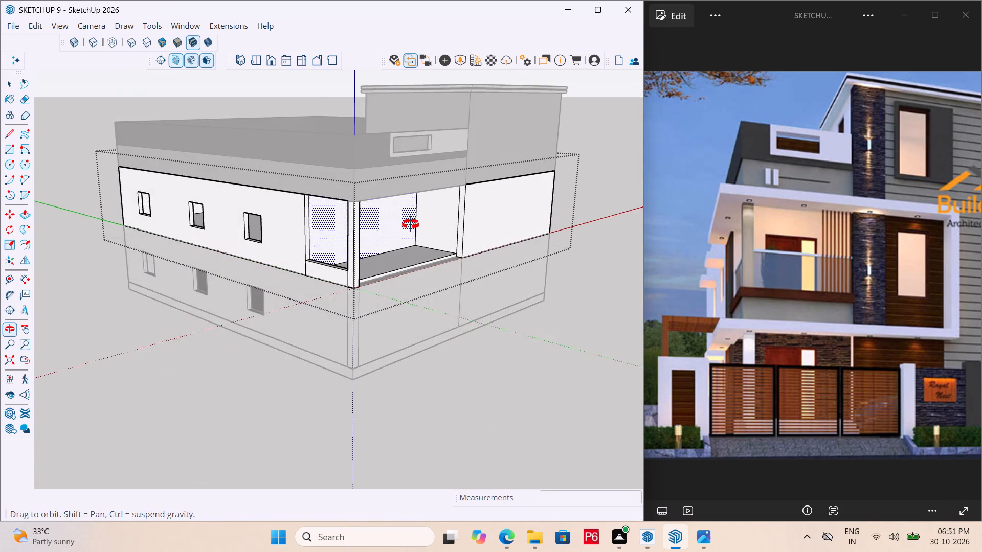
pyautogui.moveTo(411, 224); pyautogui.dragTo(414, 215, button='middle')
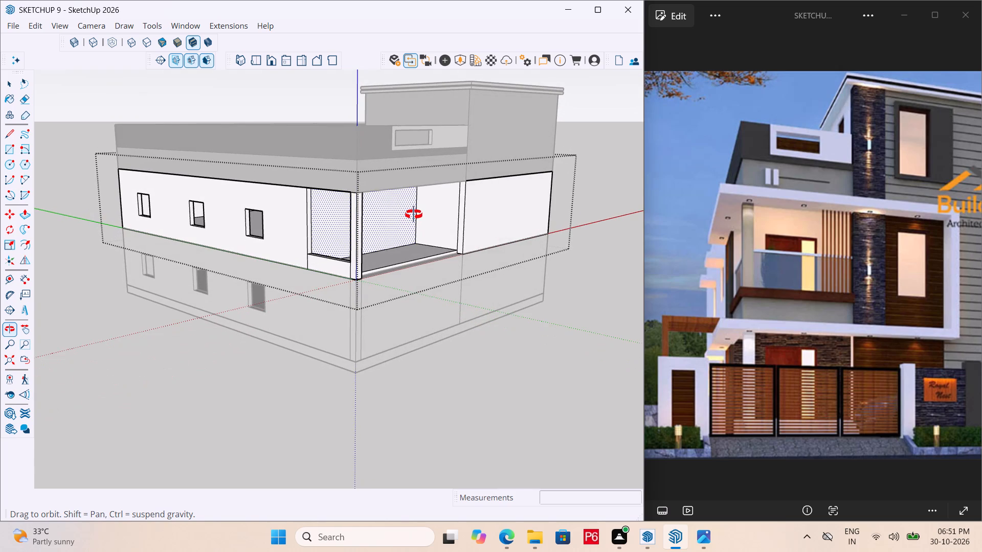
pyautogui.moveTo(414, 215); pyautogui.dragTo(414, 212, button='middle')
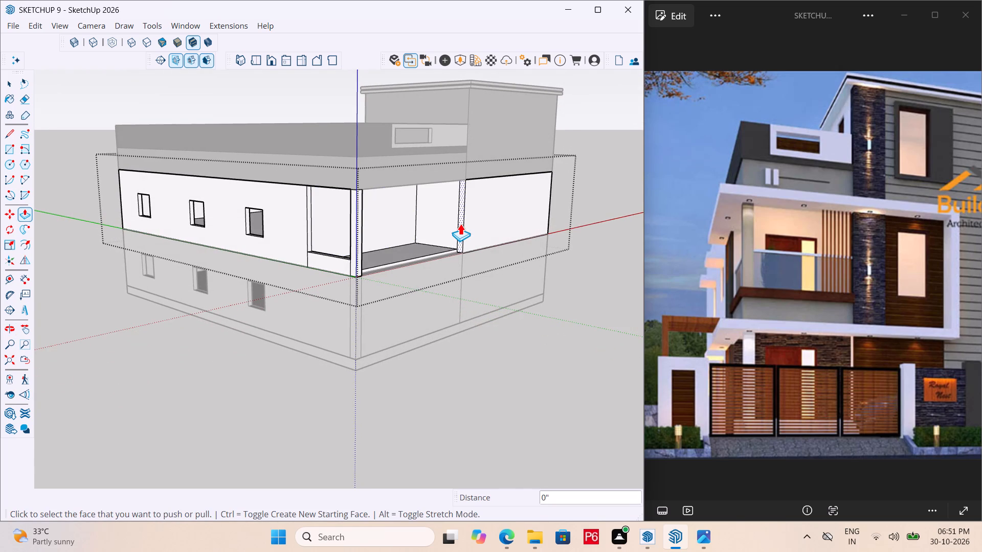
pyautogui.moveTo(459, 225); pyautogui.dragTo(319, 202, button='middle')
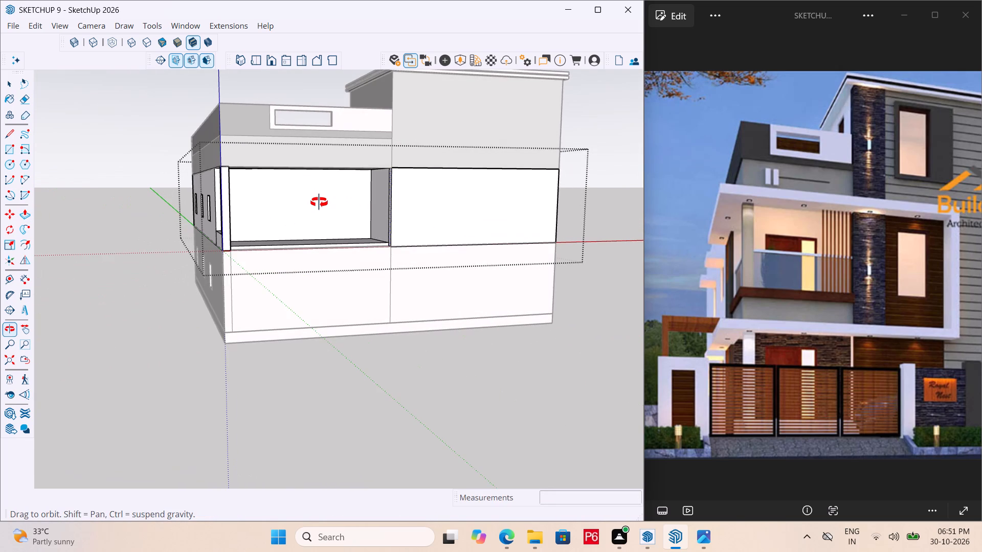
pyautogui.moveTo(319, 202); pyautogui.dragTo(331, 218, button='middle')
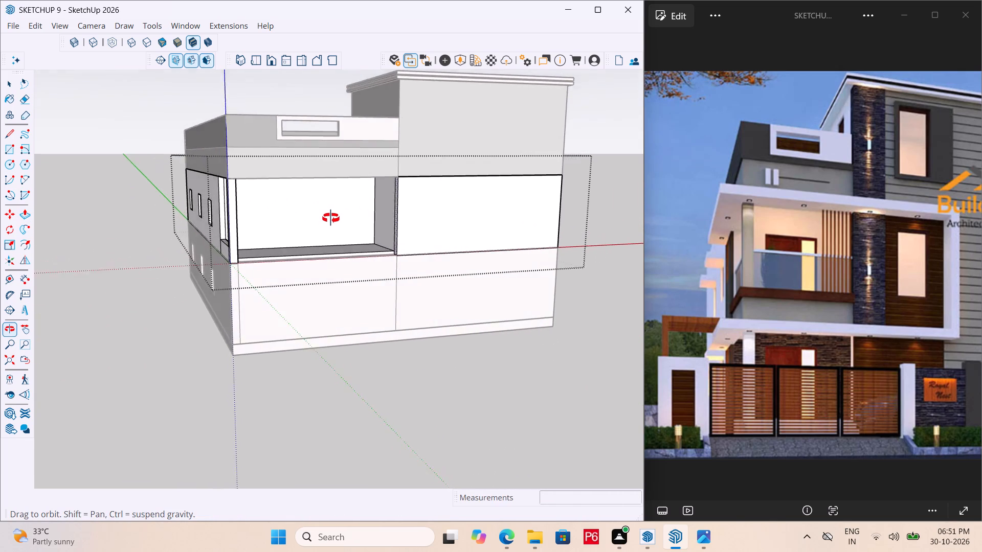
pyautogui.moveTo(331, 218); pyautogui.dragTo(380, 309, button='middle')
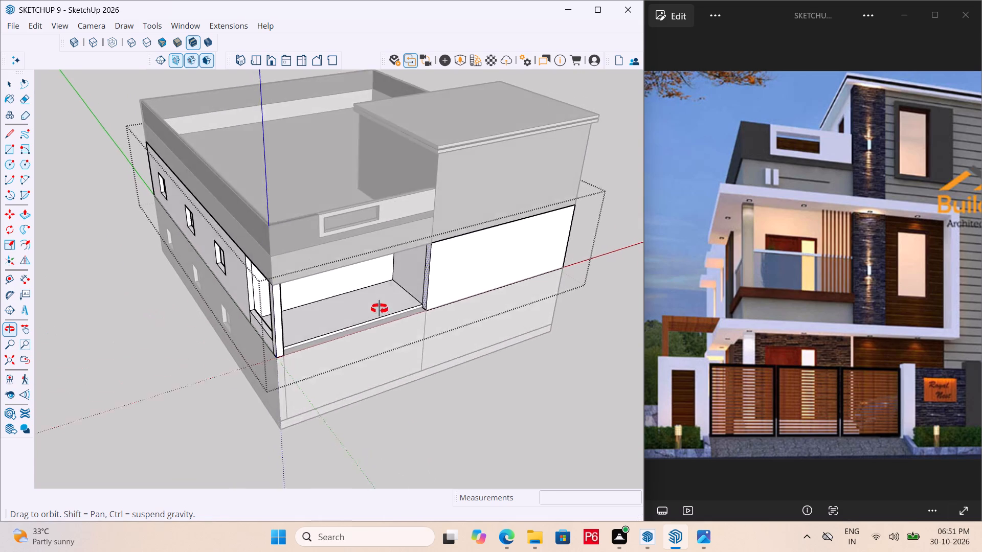
pyautogui.moveTo(380, 309); pyautogui.dragTo(384, 315, button='middle')
pyautogui.scroll(10, 347, 352)
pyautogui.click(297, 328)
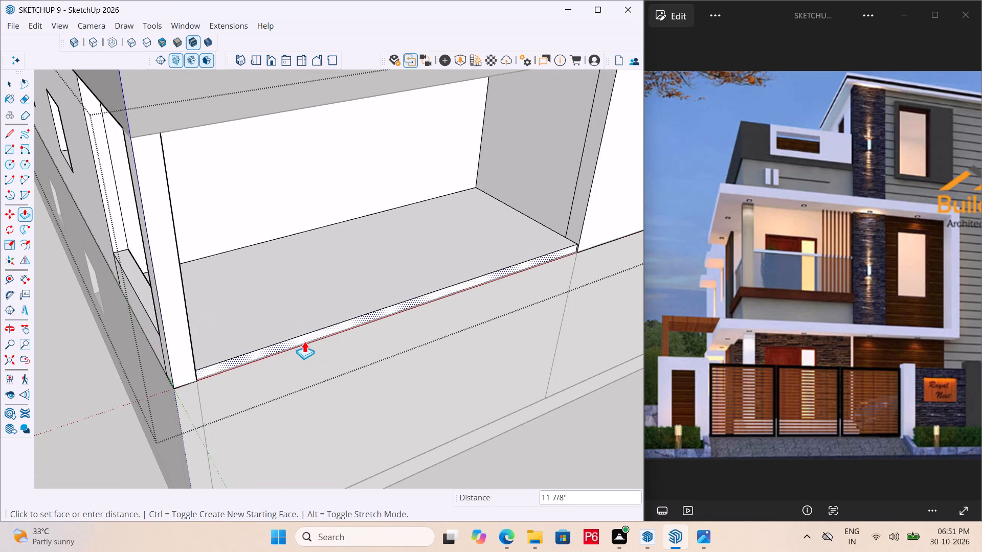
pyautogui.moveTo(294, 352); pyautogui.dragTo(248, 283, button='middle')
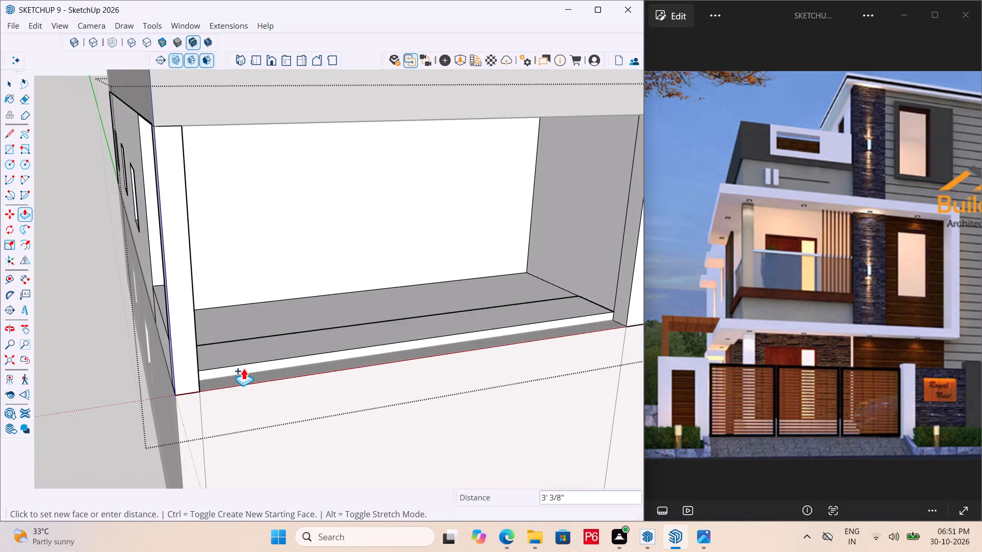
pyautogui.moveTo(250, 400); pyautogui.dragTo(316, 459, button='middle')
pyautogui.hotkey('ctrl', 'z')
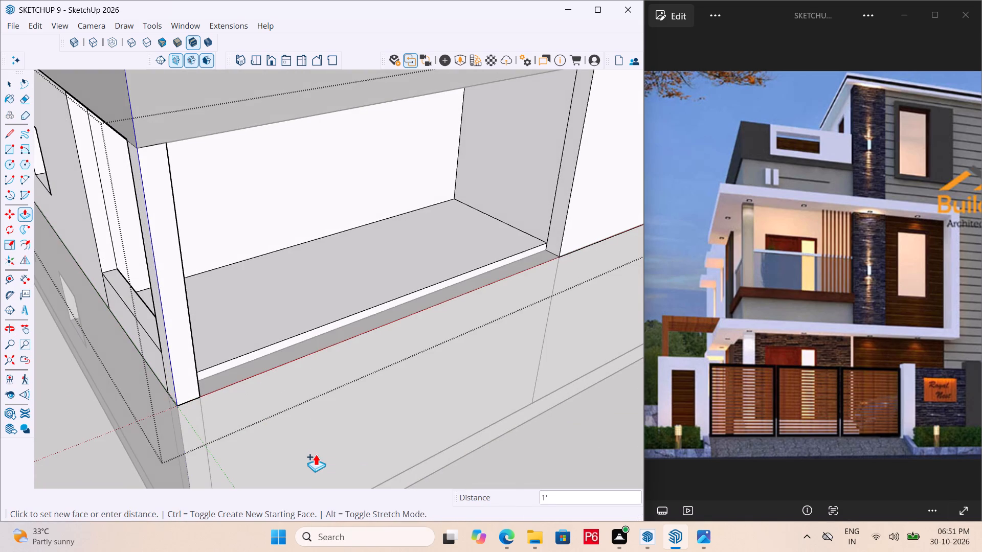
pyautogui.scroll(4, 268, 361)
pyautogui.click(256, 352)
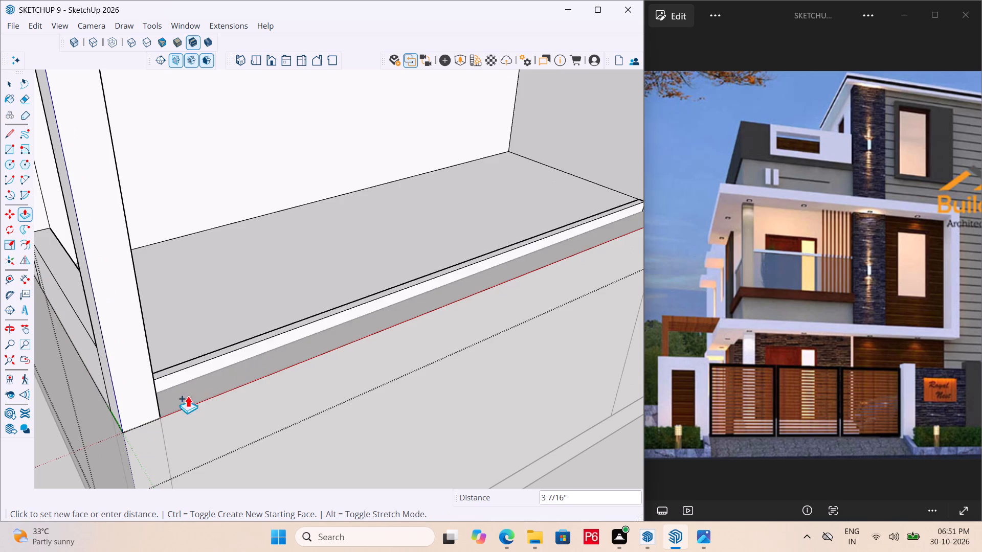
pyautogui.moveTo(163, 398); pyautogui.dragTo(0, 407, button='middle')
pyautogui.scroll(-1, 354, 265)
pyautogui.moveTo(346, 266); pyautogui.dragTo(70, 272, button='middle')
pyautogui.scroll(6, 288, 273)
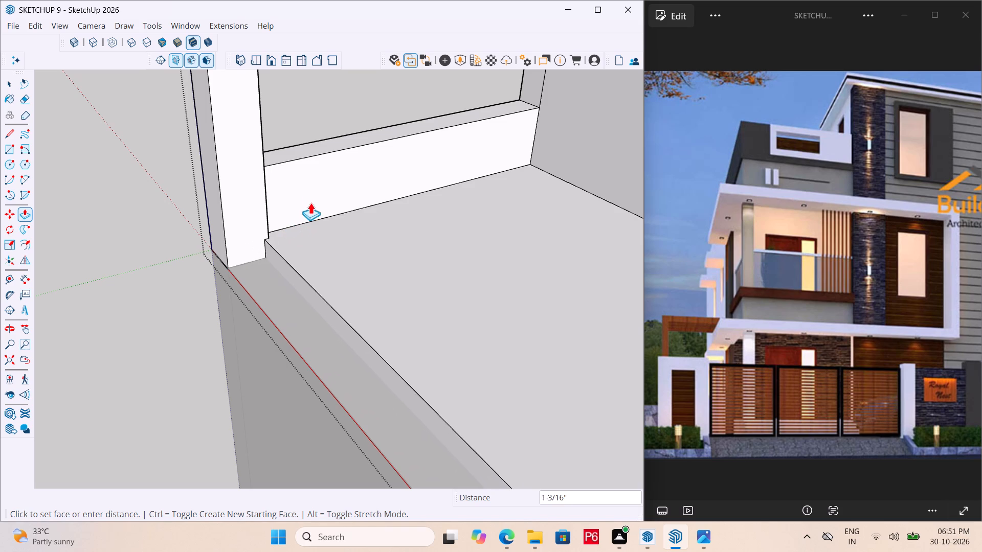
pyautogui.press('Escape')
# Push/Pull the balcony floor's front edge face outward 3" as a new starting face, and save the model.
pyautogui.click(287, 263)
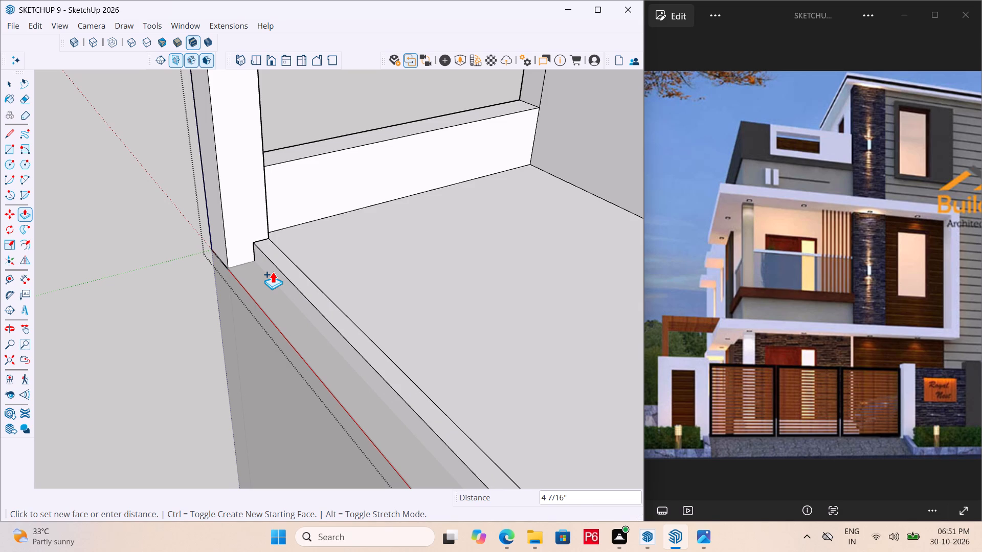
pyautogui.write('3"')
pyautogui.press('Return')
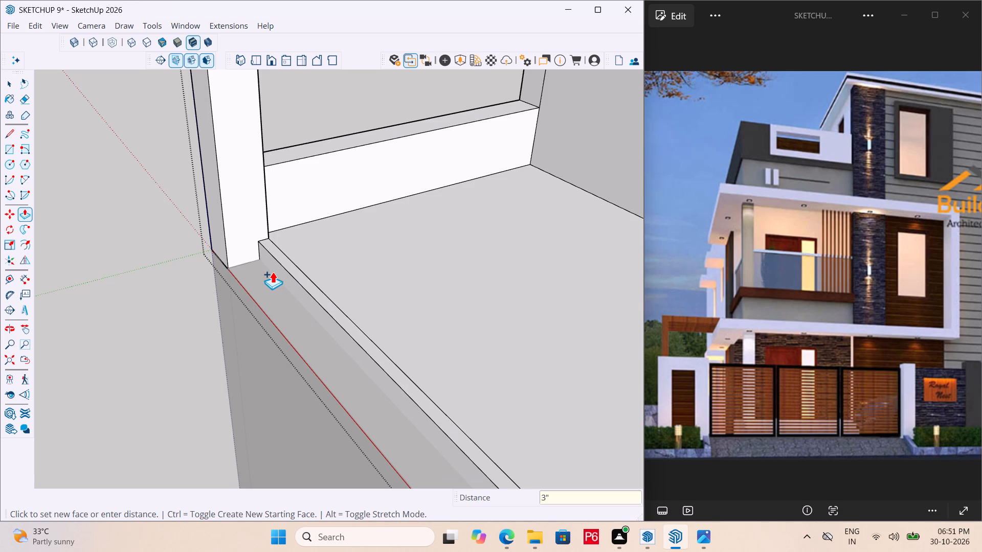
pyautogui.click(280, 269)
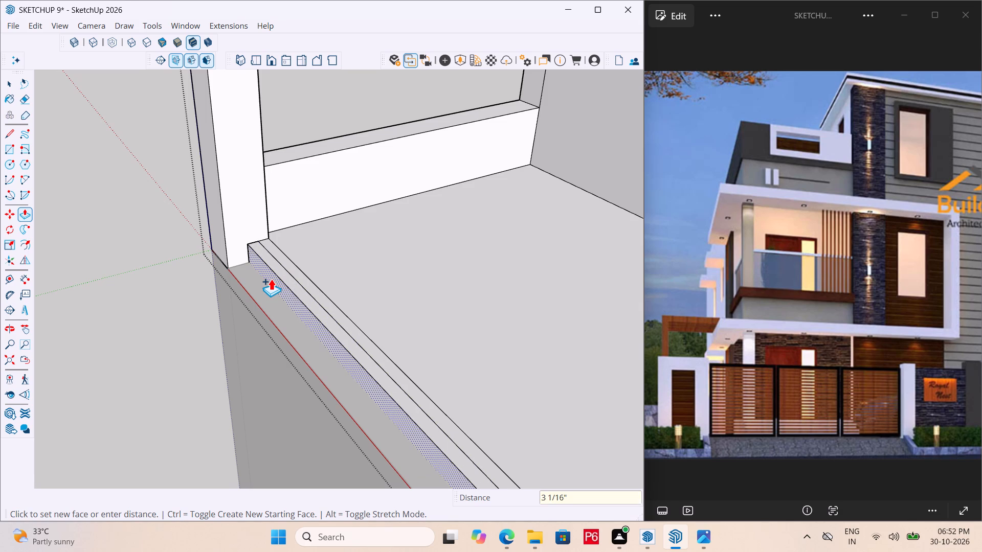
pyautogui.press('Escape')
pyautogui.hotkey('ctrl', 's')
pyautogui.hotkey('ctrl', 's')
pyautogui.hotkey('ctrl', 's')
pyautogui.hotkey('ctrl', 's')
# Examine the extended balcony floor edge from the front corner and from low and distant viewpoints.
pyautogui.scroll(-2, 217, 285)
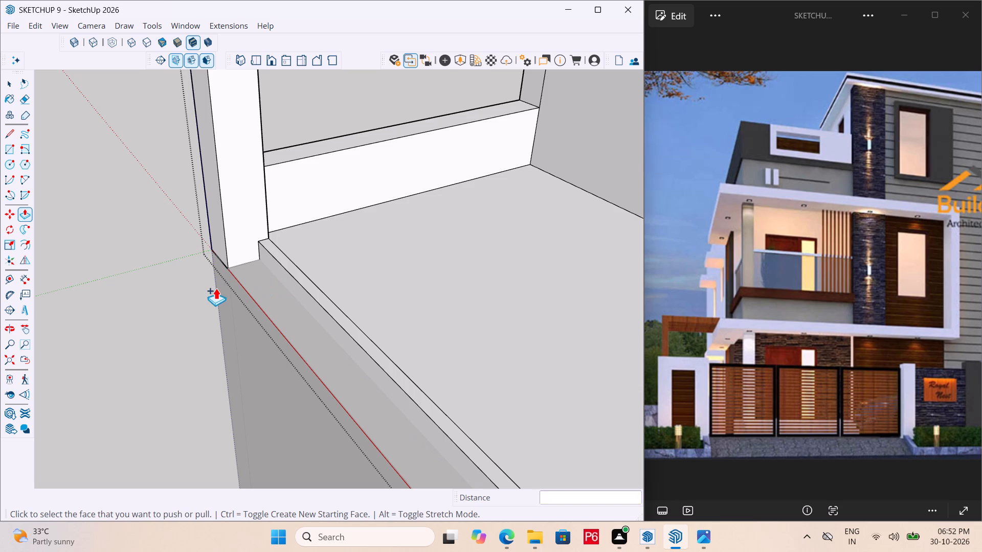
pyautogui.scroll(-2, 216, 288)
pyautogui.moveTo(204, 317); pyautogui.dragTo(546, 346, button='middle')
pyautogui.scroll(-6, 197, 320)
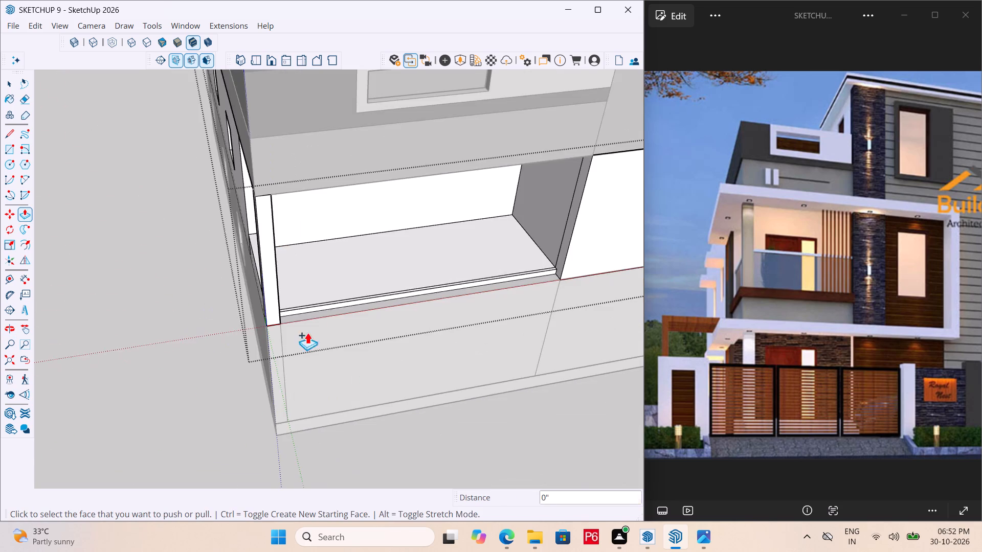
pyautogui.moveTo(316, 332); pyautogui.dragTo(333, 224, button='middle')
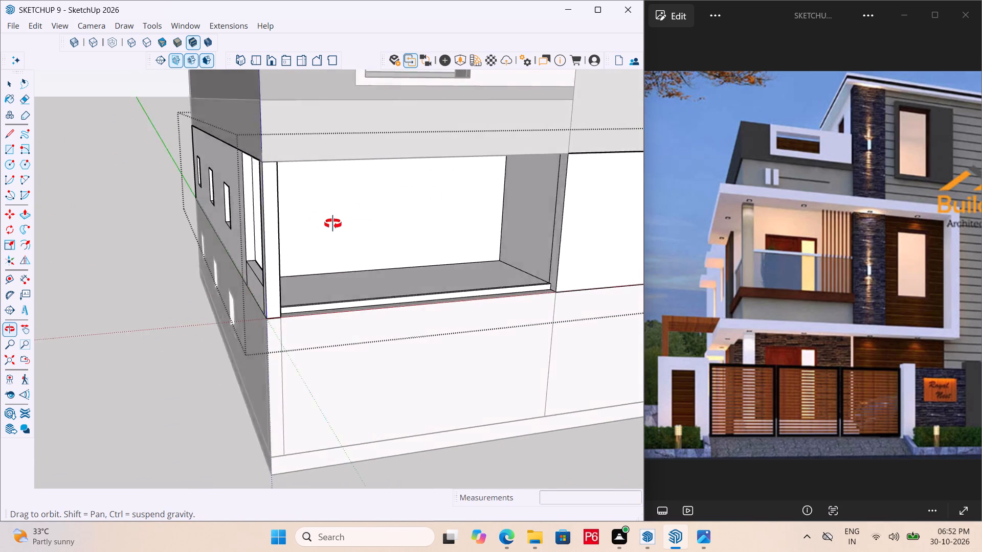
pyautogui.moveTo(333, 224); pyautogui.dragTo(435, 196, button='middle')
pyautogui.scroll(6, 479, 259)
pyautogui.scroll(-7, 528, 278)
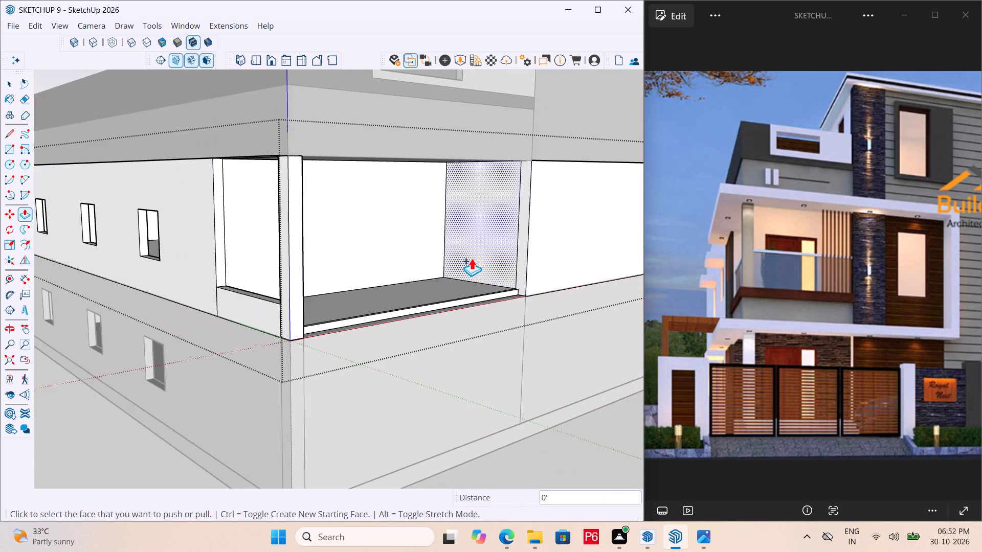
pyautogui.scroll(-5, 472, 258)
pyautogui.moveTo(435, 318); pyautogui.dragTo(377, 261, button='middle')
pyautogui.scroll(-4, 232, 281)
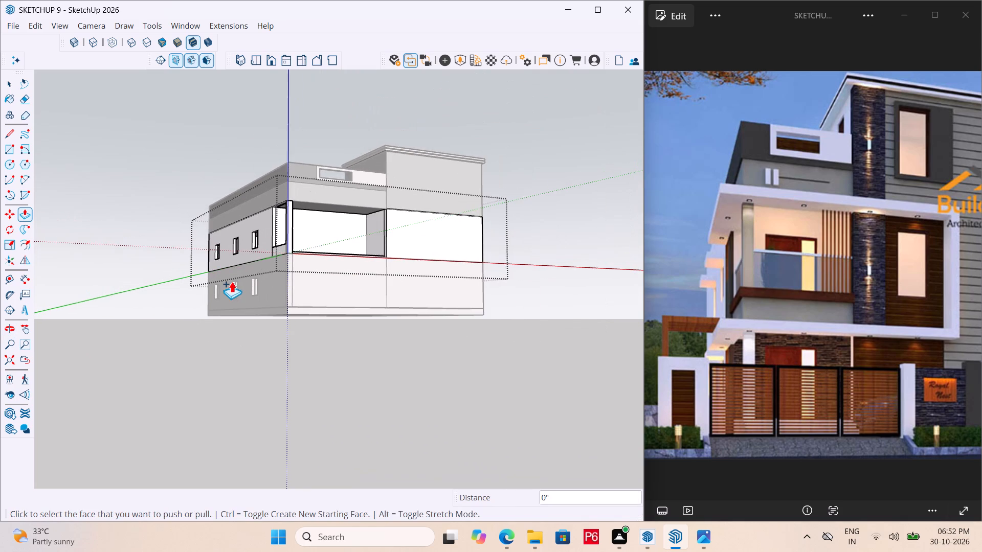
pyautogui.moveTo(349, 295); pyautogui.dragTo(347, 332, button='middle')
# Push/Pull the 3" strip along the balcony floor's front edge up 3' as a parapet, and save the model.
pyautogui.scroll(2, 347, 332)
pyautogui.scroll(2, 325, 280)
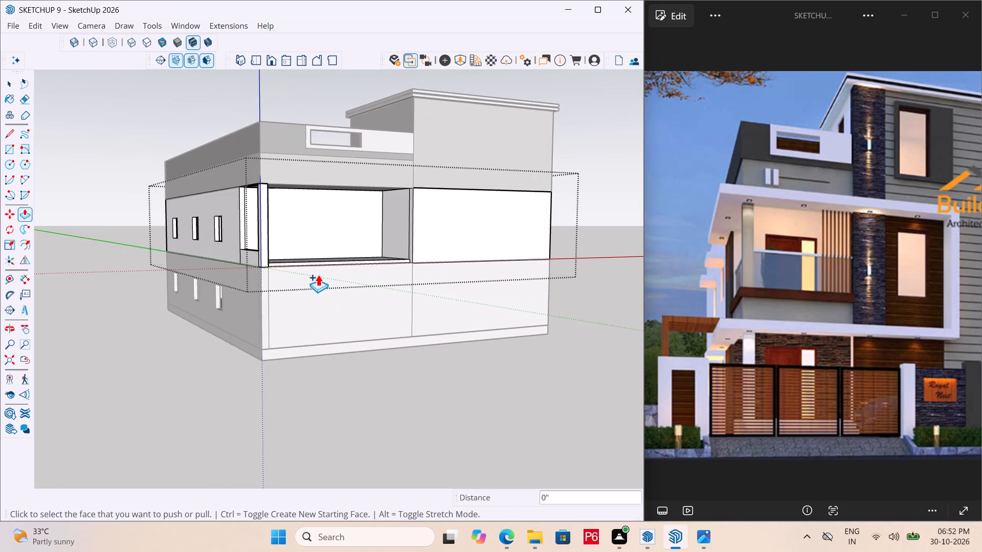
pyautogui.scroll(5, 329, 142)
pyautogui.scroll(5, 411, 274)
pyautogui.moveTo(444, 320); pyautogui.dragTo(474, 363, button='middle')
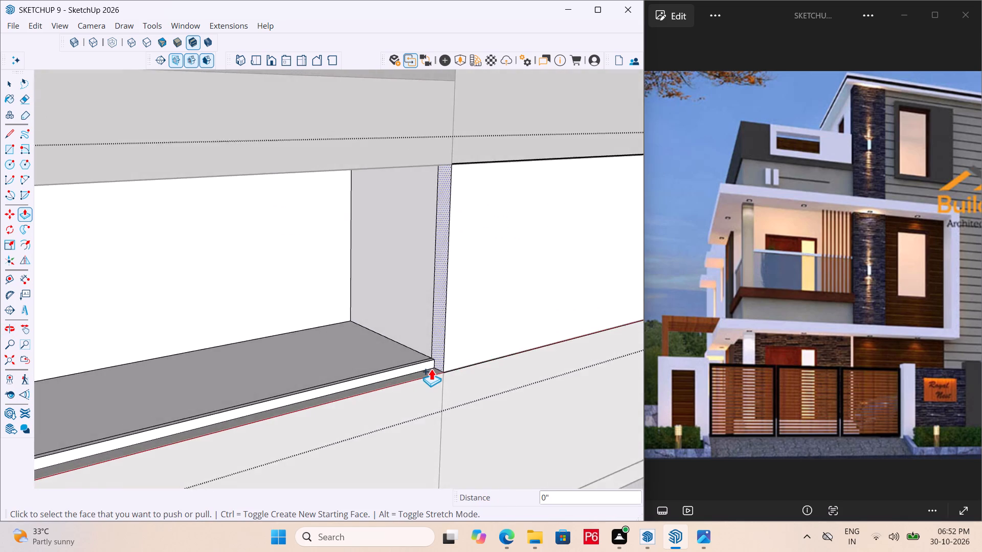
pyautogui.scroll(10, 431, 369)
pyautogui.scroll(6, 396, 332)
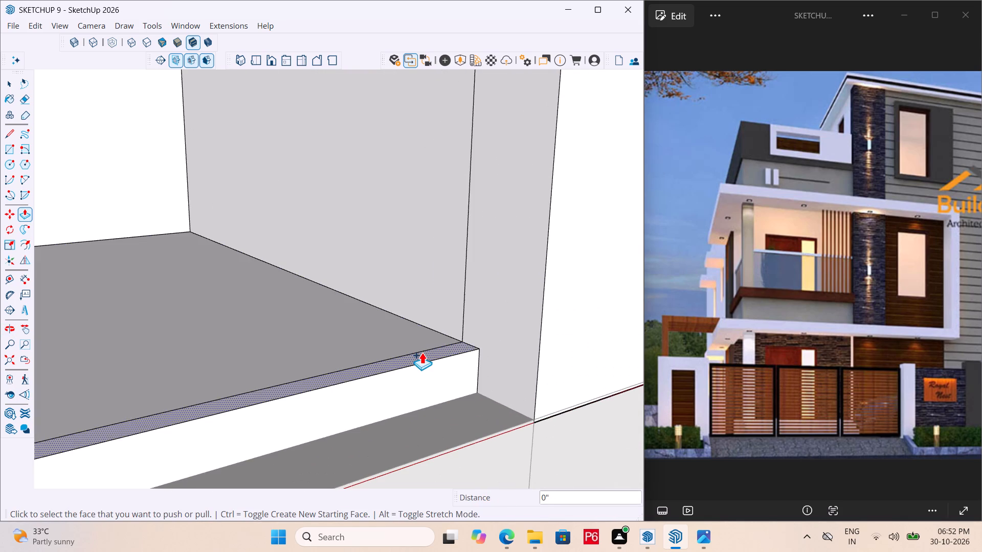
pyautogui.click(422, 352)
pyautogui.scroll(-10, 493, 182)
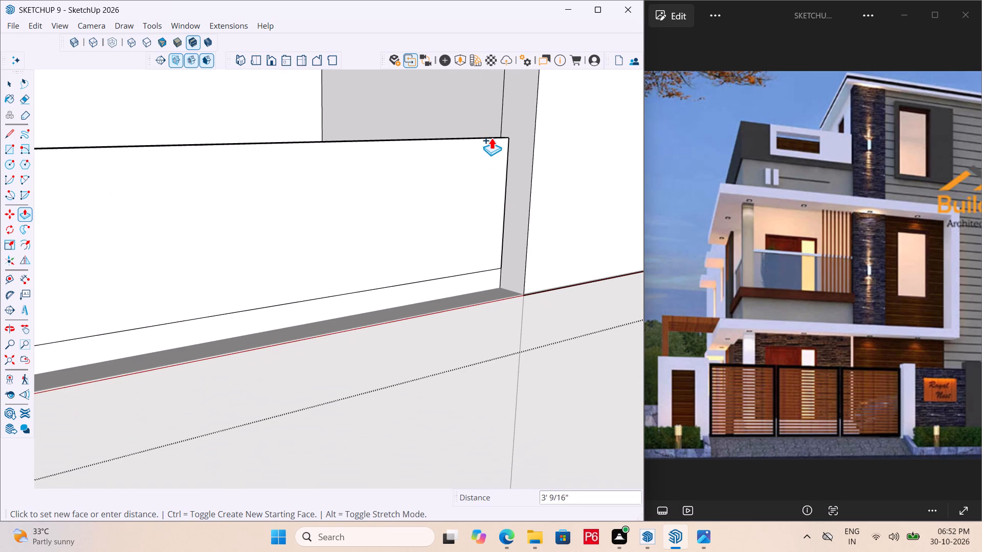
pyautogui.write("3'")
pyautogui.press('Return')
pyautogui.scroll(-7, 534, 282)
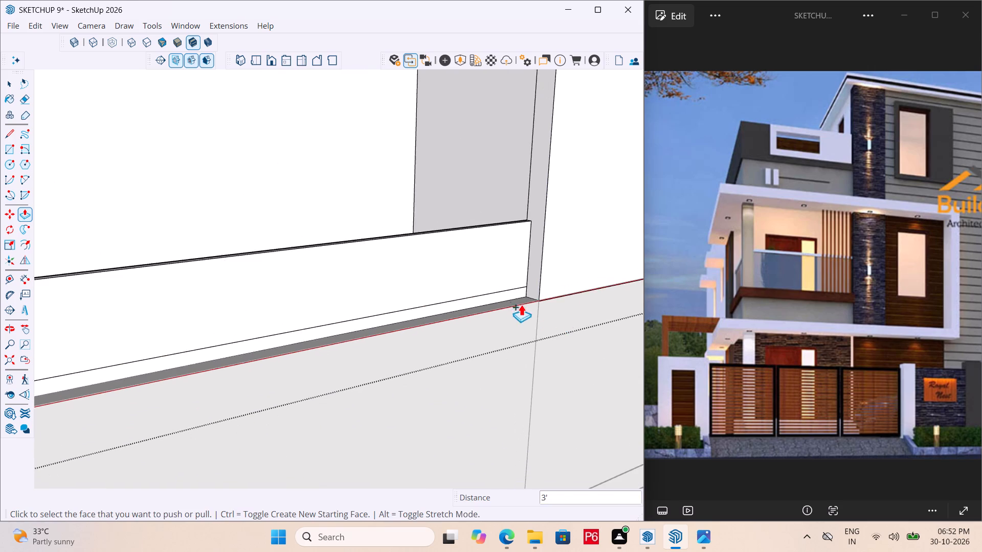
pyautogui.scroll(-5, 533, 330)
pyautogui.hotkey('ctrl', 's')
pyautogui.hotkey('ctrl', 's')
pyautogui.hotkey('ctrl', 's')
# Examine the balcony's front parapet through the side opening and from outside and below the building, saving the model.
pyautogui.moveTo(420, 302); pyautogui.dragTo(487, 326, button='middle')
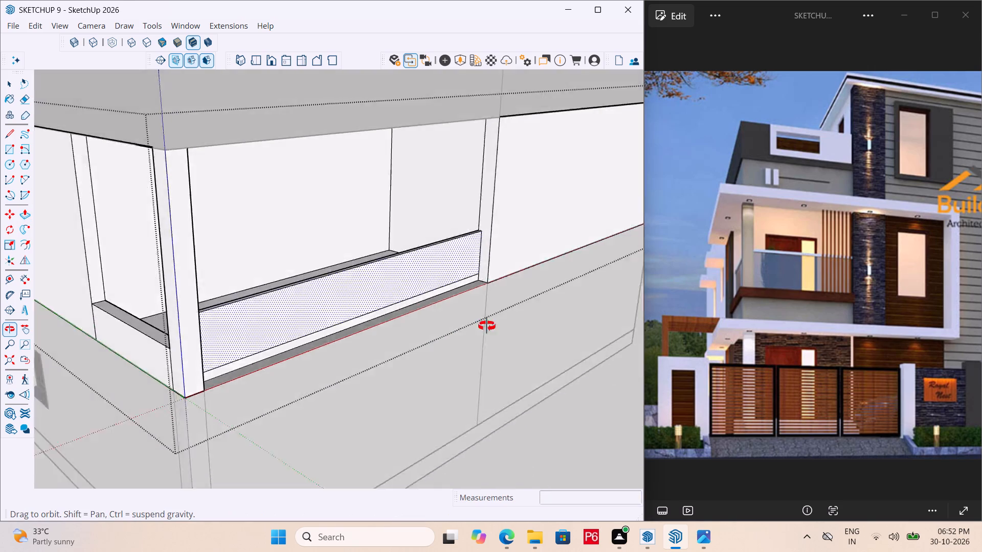
pyautogui.moveTo(487, 326); pyautogui.dragTo(738, 330, button='middle')
pyautogui.moveTo(246, 372); pyautogui.dragTo(409, 387, button='middle')
pyautogui.scroll(1, 409, 387)
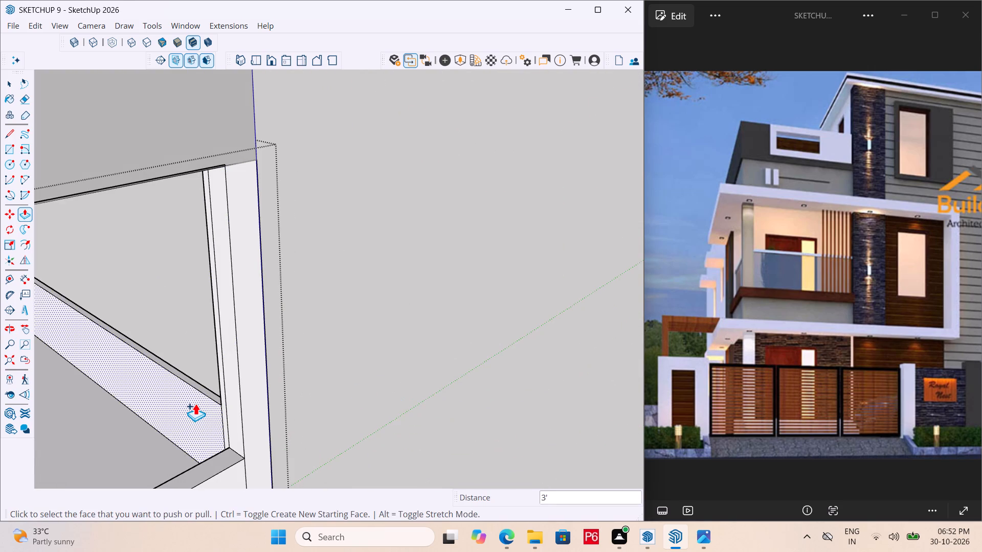
pyautogui.click(195, 403)
pyautogui.press('Escape')
pyautogui.scroll(-6, 400, 383)
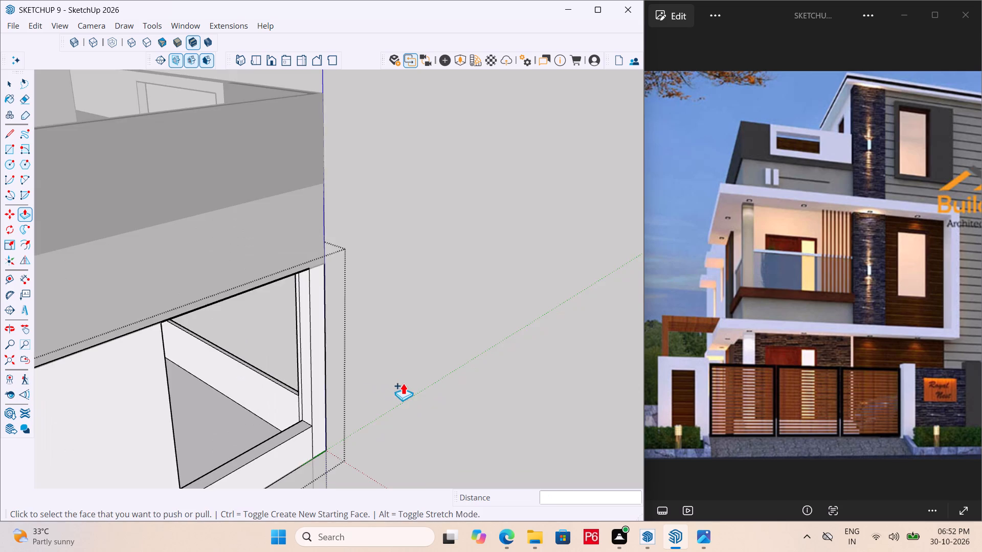
pyautogui.scroll(-6, 458, 346)
pyautogui.moveTo(447, 367); pyautogui.dragTo(74, 371, button='middle')
pyautogui.scroll(-5, 316, 374)
pyautogui.hotkey('ctrl', 's')
pyautogui.hotkey('ctrl', 's')
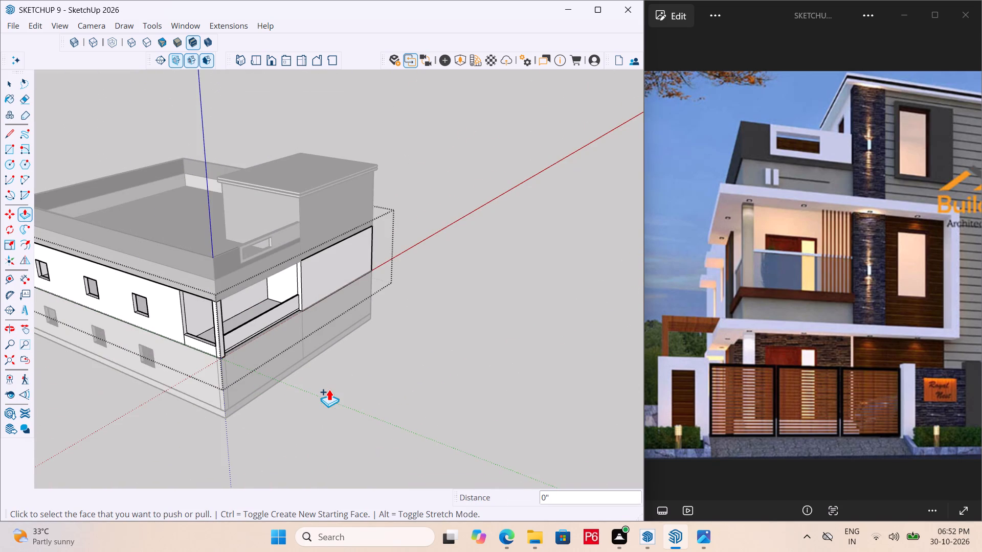
pyautogui.hotkey('ctrl', 's')
pyautogui.hotkey('ctrl', 's')
pyautogui.hotkey('ctrl', 's')
pyautogui.keyDown('ctrl'); pyautogui.scroll(-5, 337, 390); pyautogui.keyUp('ctrl')
pyautogui.moveTo(273, 364); pyautogui.dragTo(121, 340, button='middle')
pyautogui.scroll(5, 124, 337)
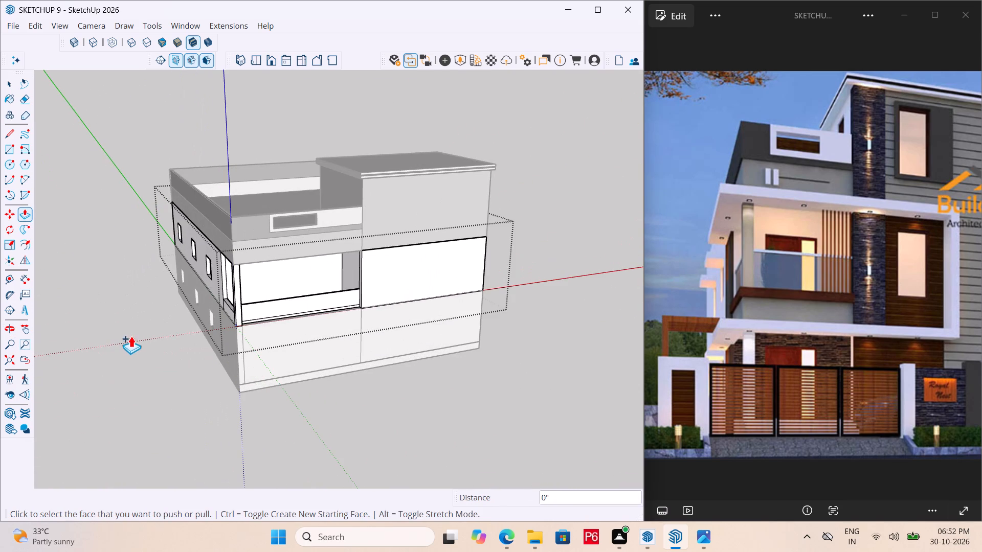
pyautogui.moveTo(183, 303); pyautogui.dragTo(207, 104, button='middle')
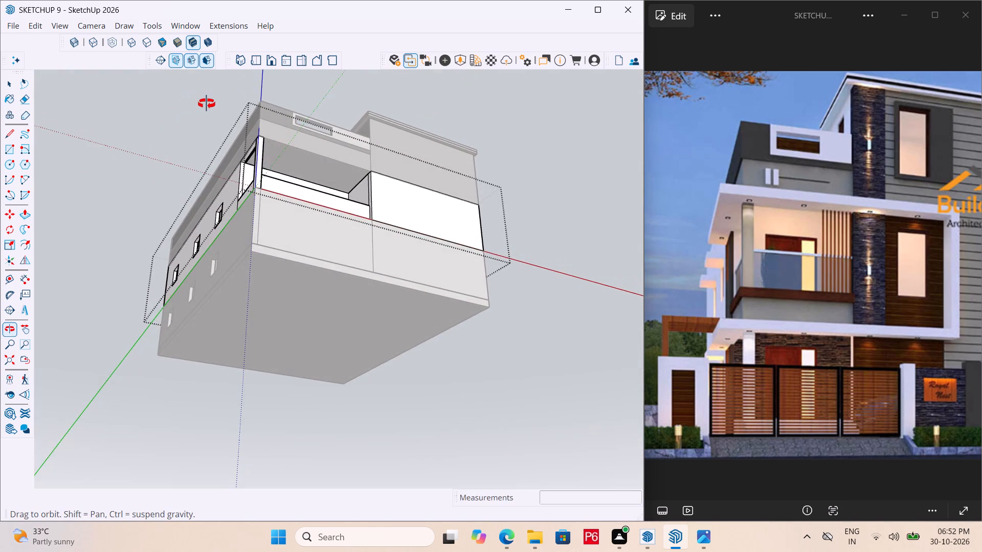
pyautogui.moveTo(207, 104); pyautogui.dragTo(227, 125, button='middle')
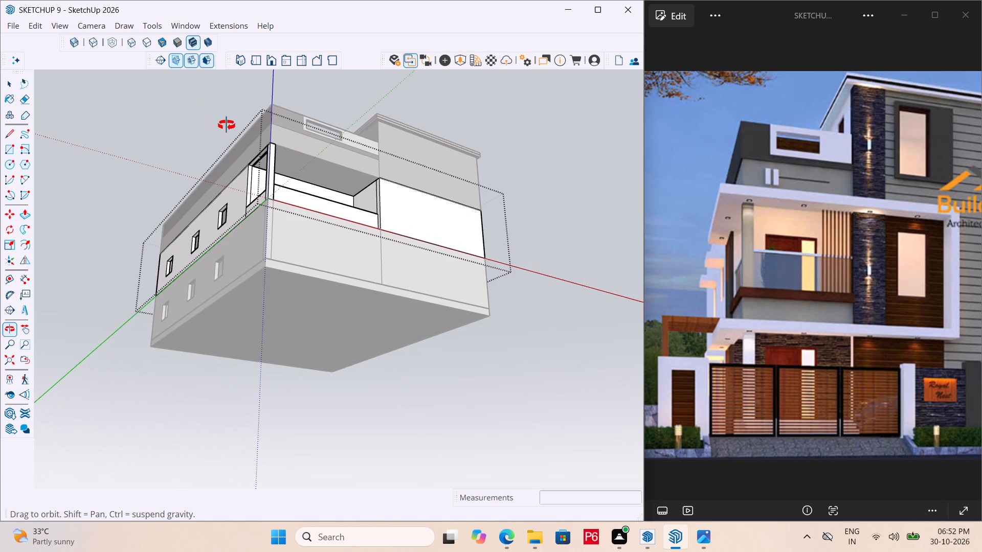
pyautogui.moveTo(227, 125); pyautogui.dragTo(227, 111, button='middle')
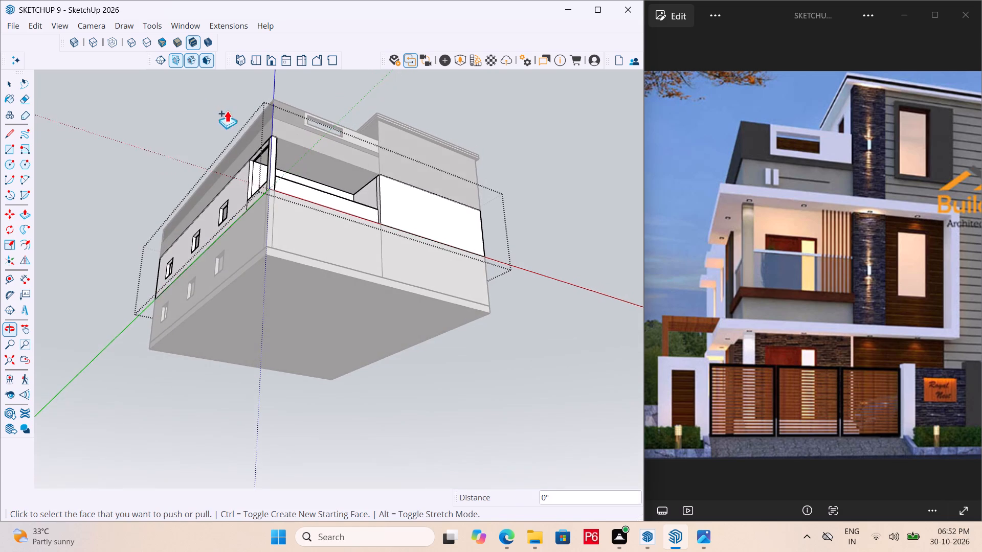
# Open the top storey group for editing and place a guide 9" above its front wall's bottom edge.
pyautogui.scroll(5, 303, 124)
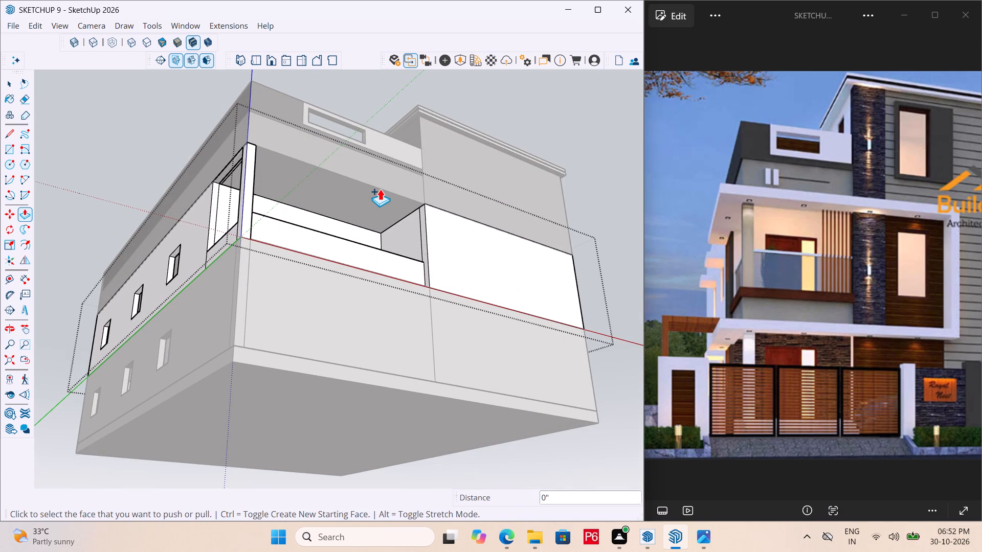
pyautogui.press('space')
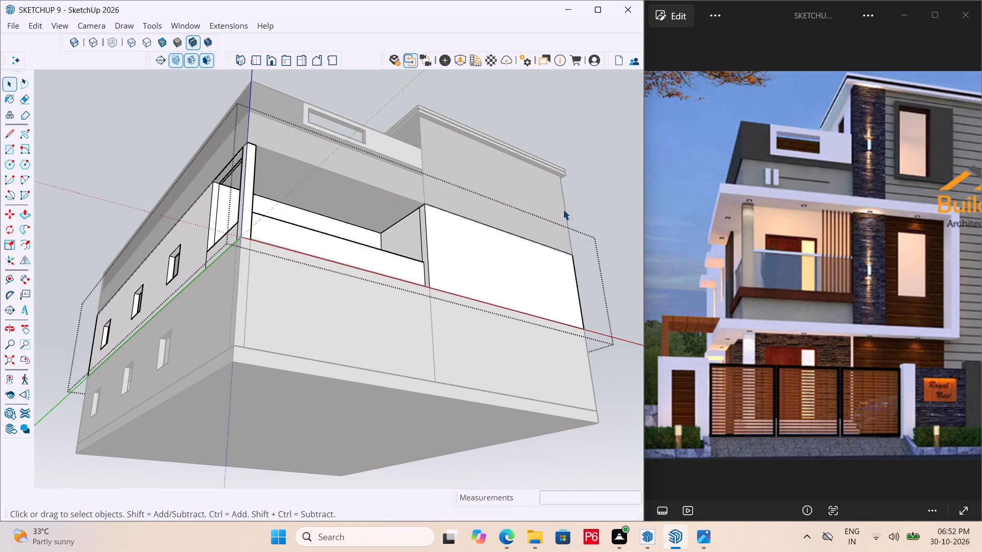
pyautogui.click(593, 203)
pyautogui.click(365, 177)
pyautogui.doubleClick(364, 175)
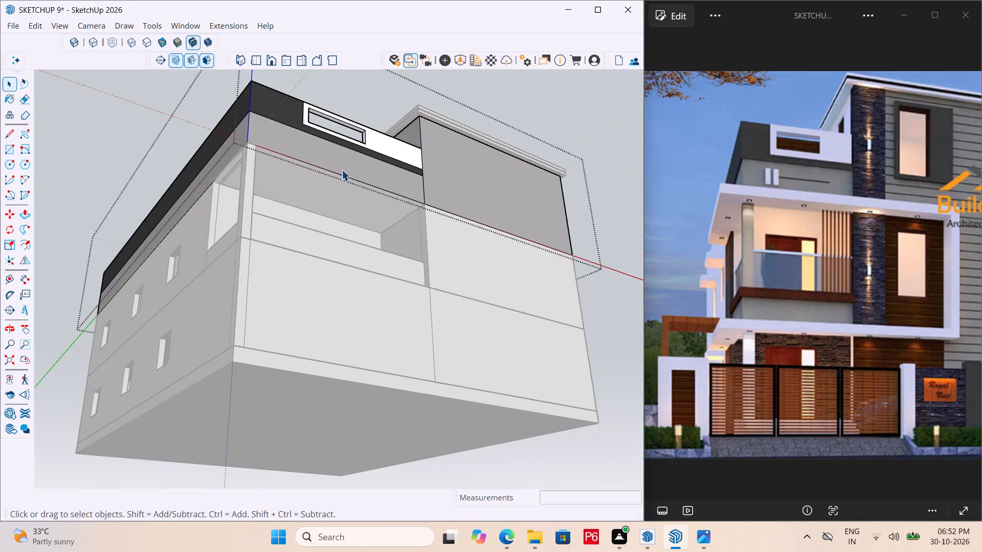
pyautogui.click(323, 167)
pyautogui.scroll(1, 273, 149)
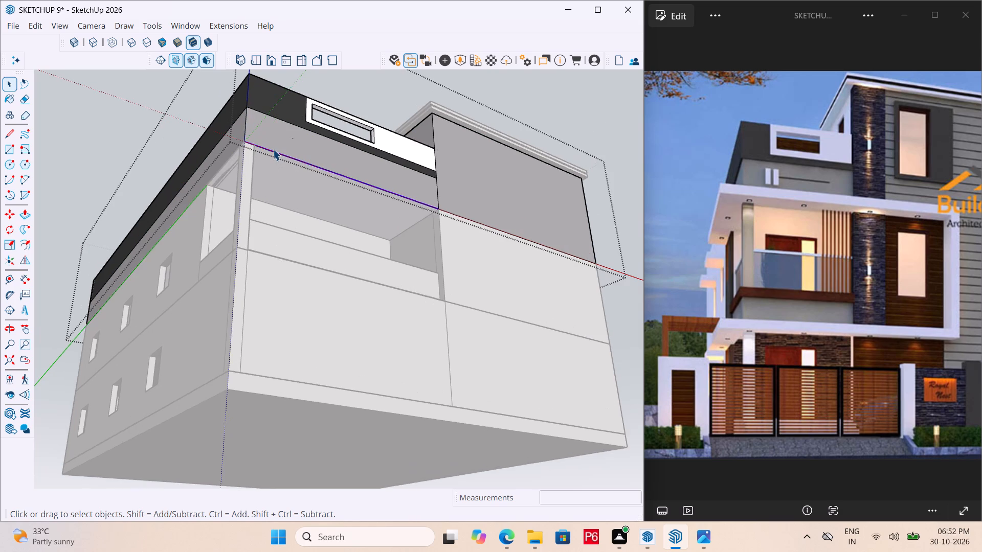
pyautogui.scroll(2, 273, 149)
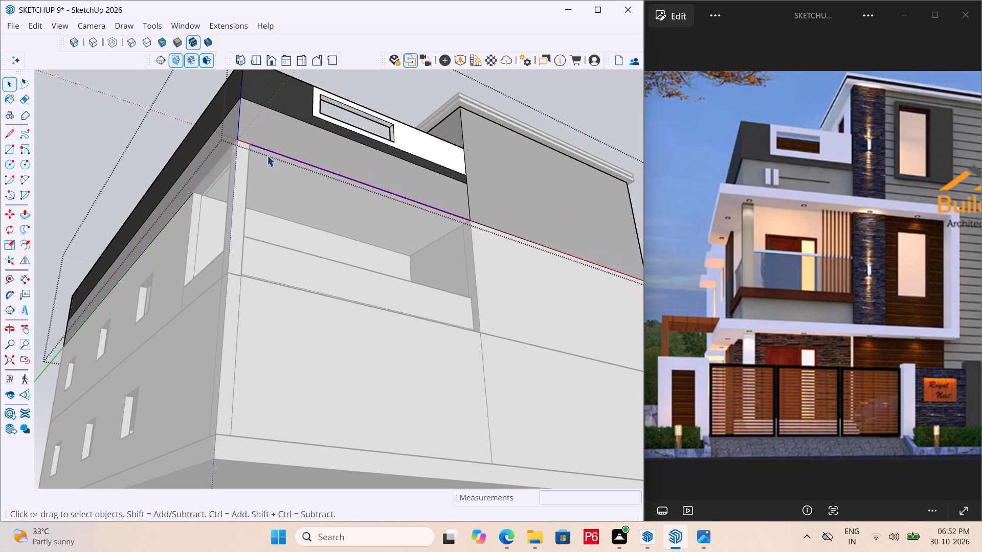
pyautogui.moveTo(267, 155); pyautogui.dragTo(260, 205, button='middle')
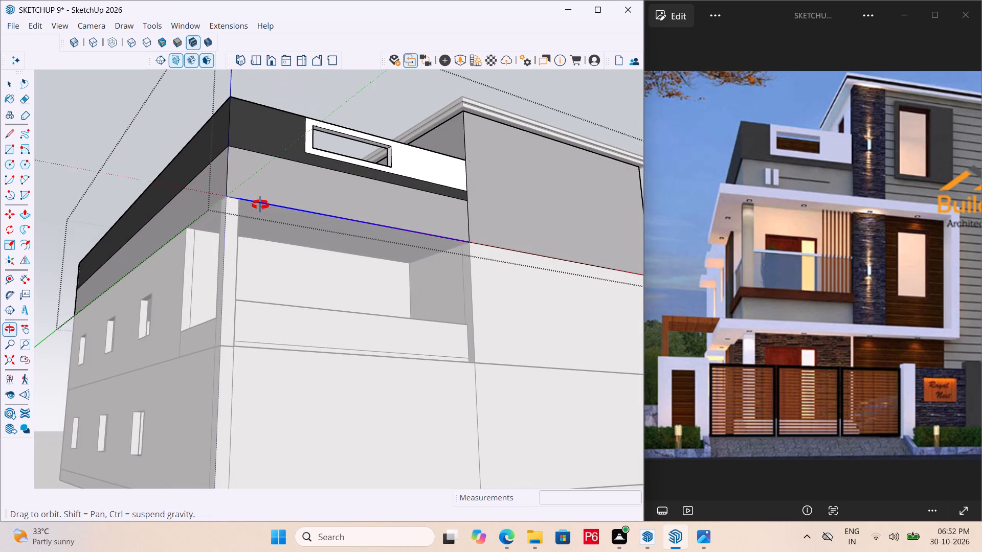
pyautogui.moveTo(260, 205); pyautogui.dragTo(218, 267, button='middle')
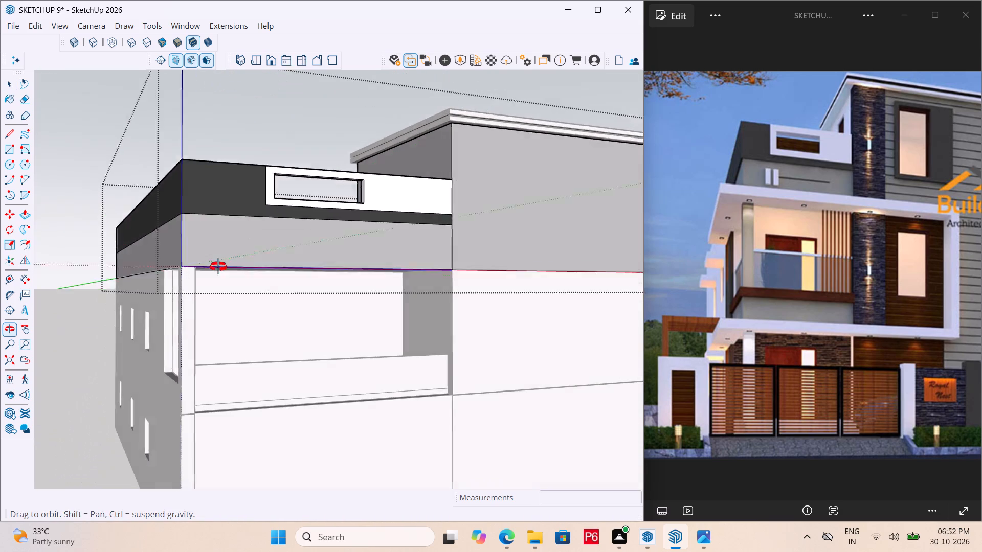
pyautogui.moveTo(218, 267); pyautogui.dragTo(214, 273, button='middle')
pyautogui.scroll(4, 213, 273)
pyautogui.press('t')
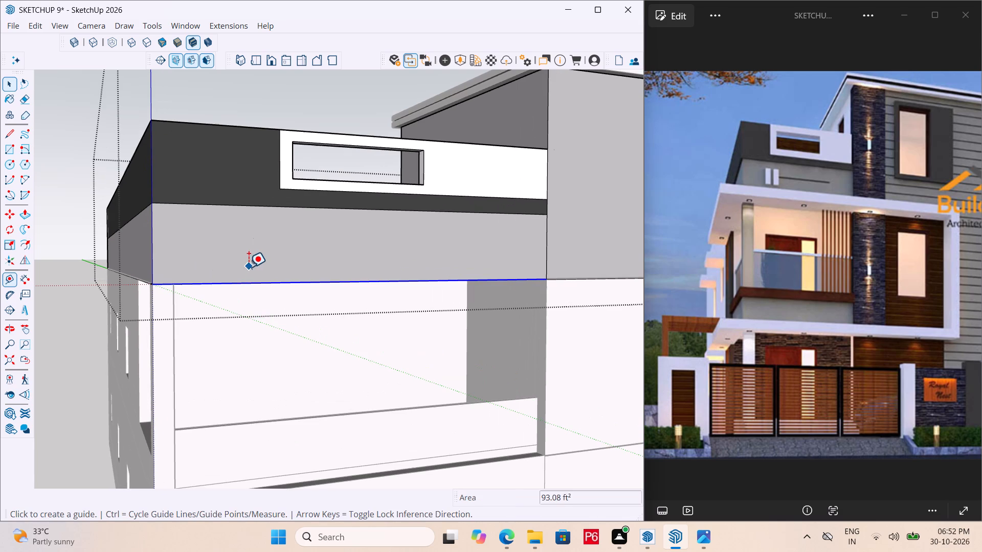
pyautogui.moveTo(251, 283); pyautogui.dragTo(254, 277)
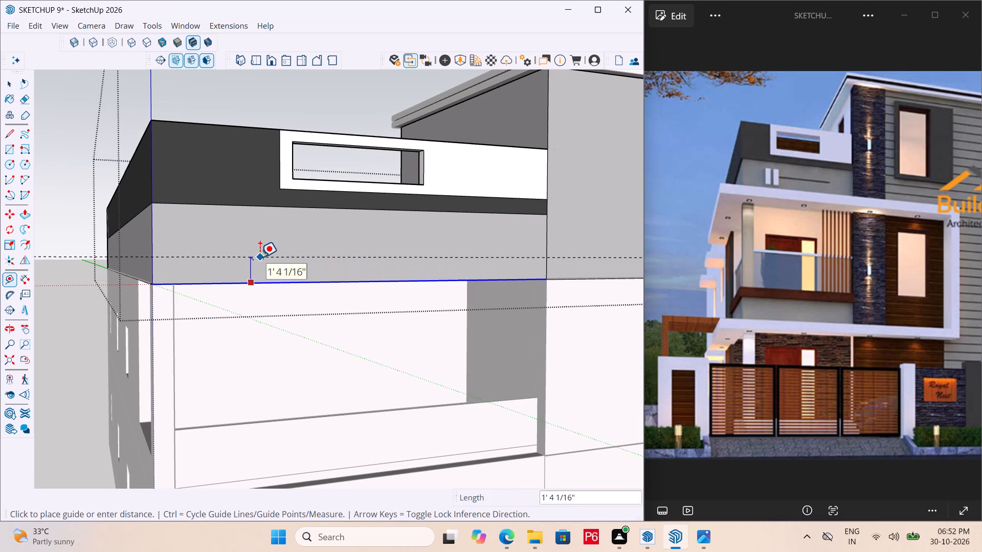
pyautogui.press('9')
pyautogui.hotkey('shift', '"')
pyautogui.press('Return')
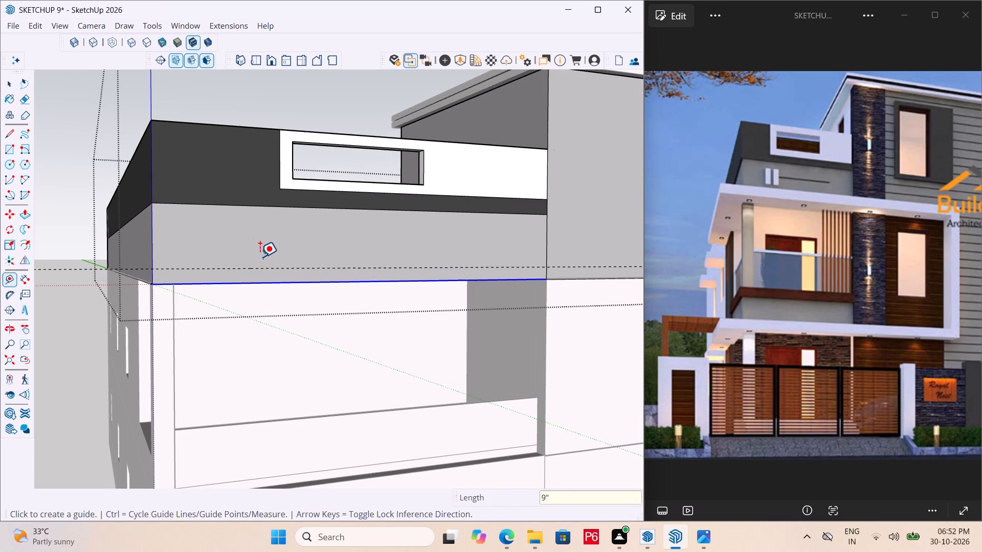
# Place a second guide 9" above the bottom edge of the top storey's side wall, and save the model.
pyautogui.scroll(-4, 258, 252)
pyautogui.moveTo(233, 256); pyautogui.dragTo(369, 262, button='middle')
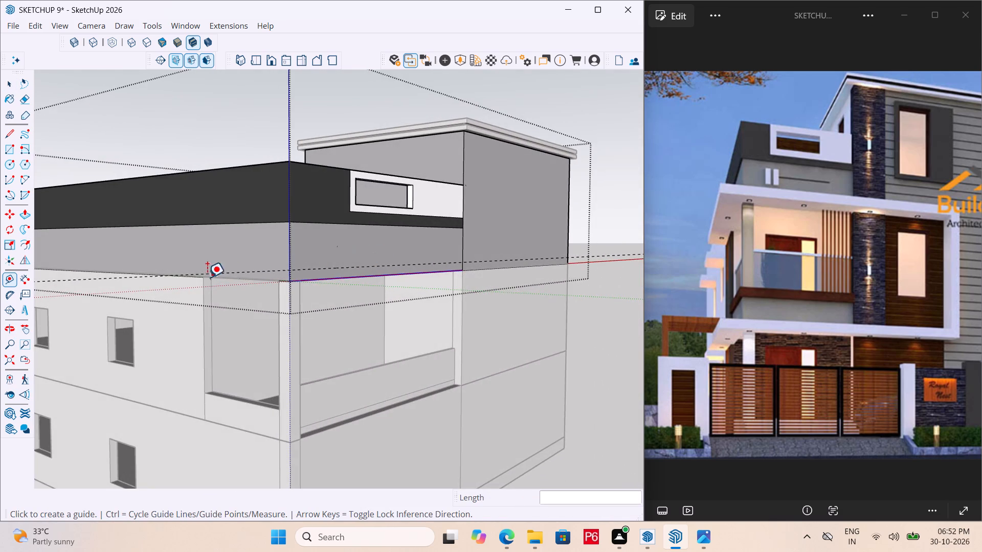
pyautogui.scroll(5, 245, 281)
pyautogui.click(270, 280)
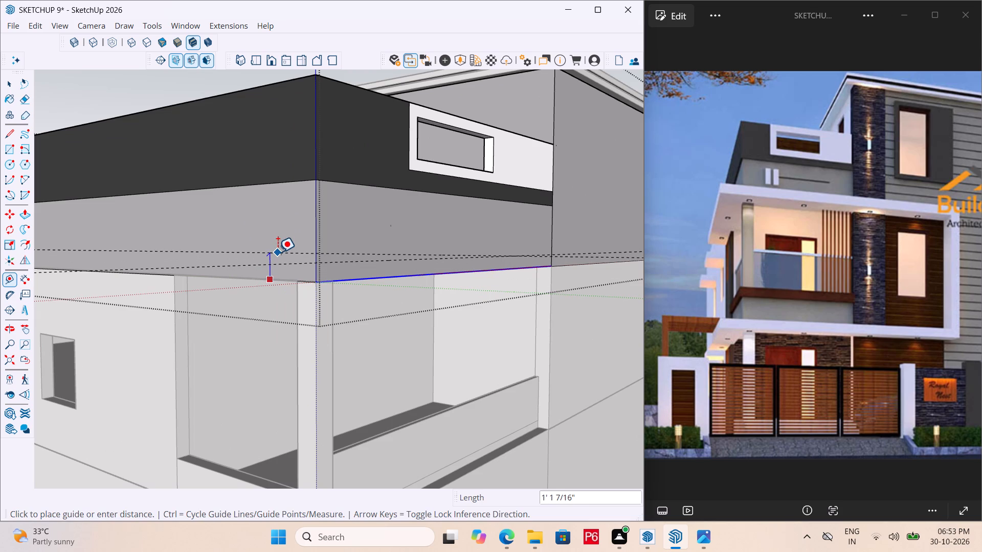
pyautogui.write('9"')
pyautogui.press('Return')
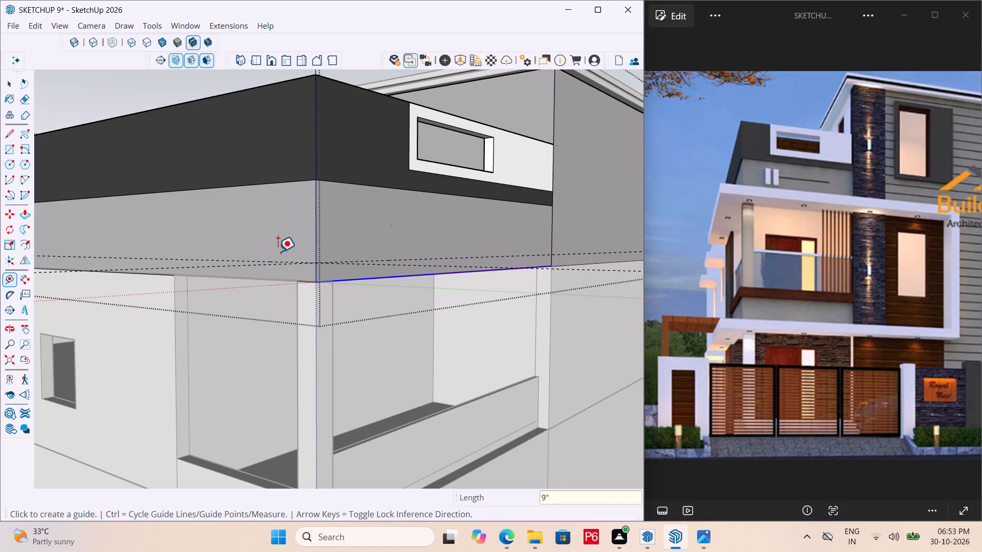
pyautogui.moveTo(310, 277); pyautogui.dragTo(225, 288, button='middle')
pyautogui.hotkey('ctrl', 's')
pyautogui.hotkey('ctrl', 's')
pyautogui.hotkey('ctrl', 's')
pyautogui.hotkey('ctrl', 's')
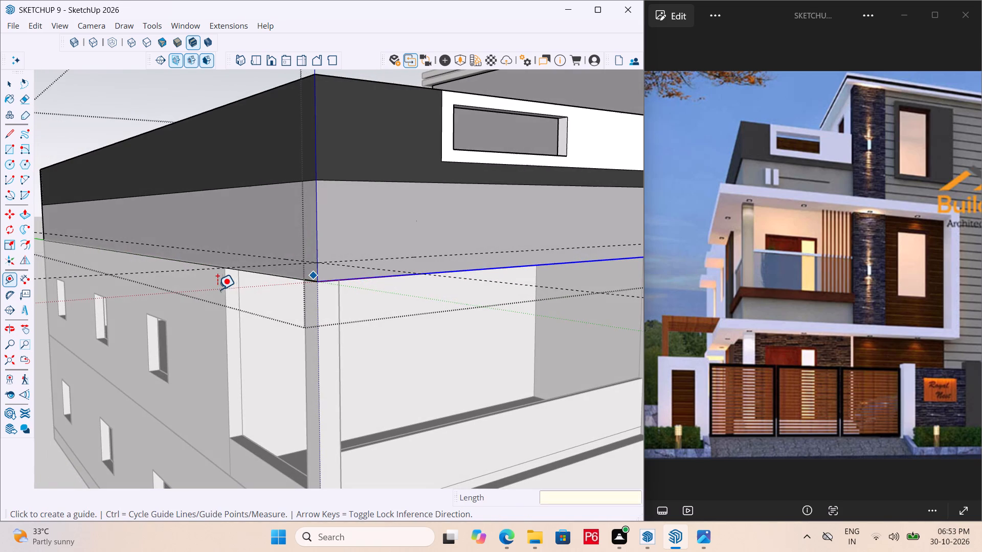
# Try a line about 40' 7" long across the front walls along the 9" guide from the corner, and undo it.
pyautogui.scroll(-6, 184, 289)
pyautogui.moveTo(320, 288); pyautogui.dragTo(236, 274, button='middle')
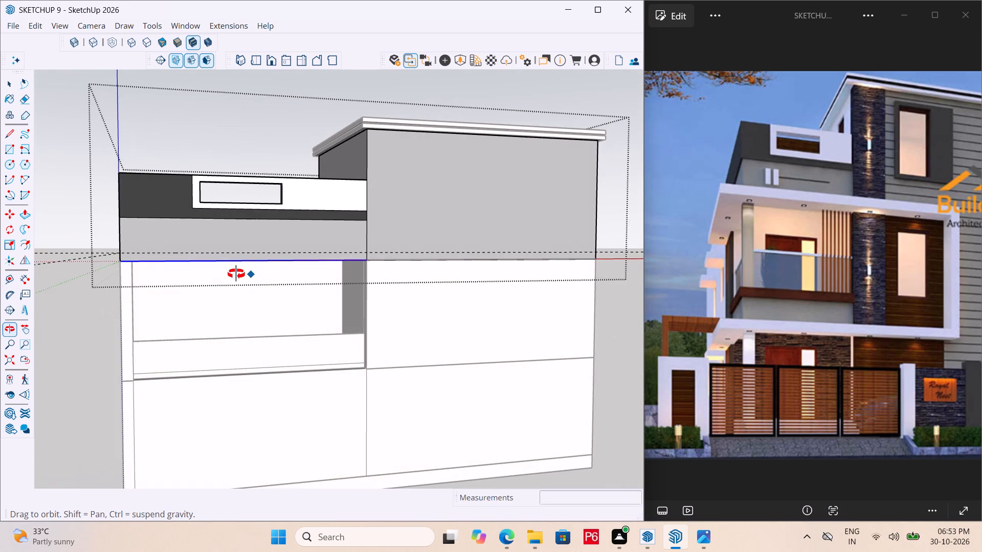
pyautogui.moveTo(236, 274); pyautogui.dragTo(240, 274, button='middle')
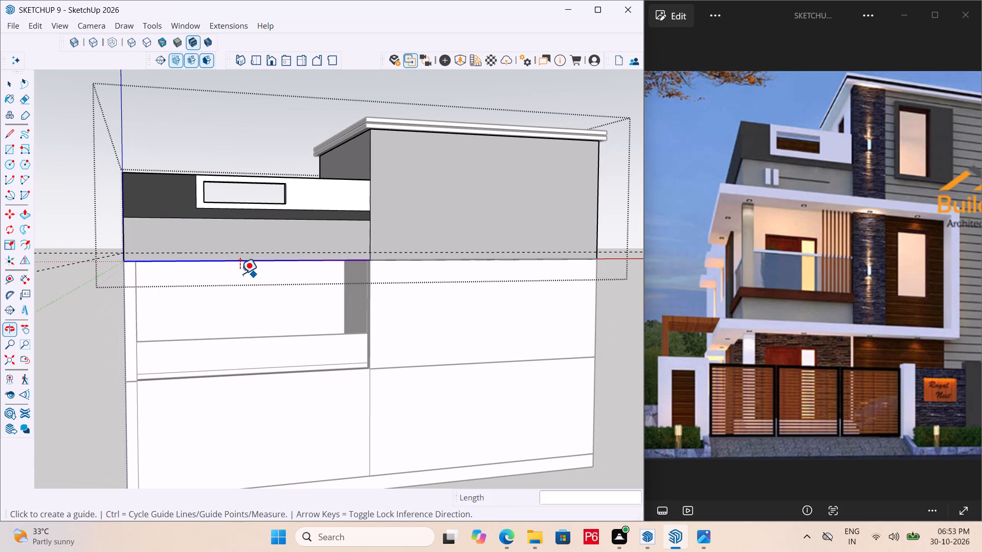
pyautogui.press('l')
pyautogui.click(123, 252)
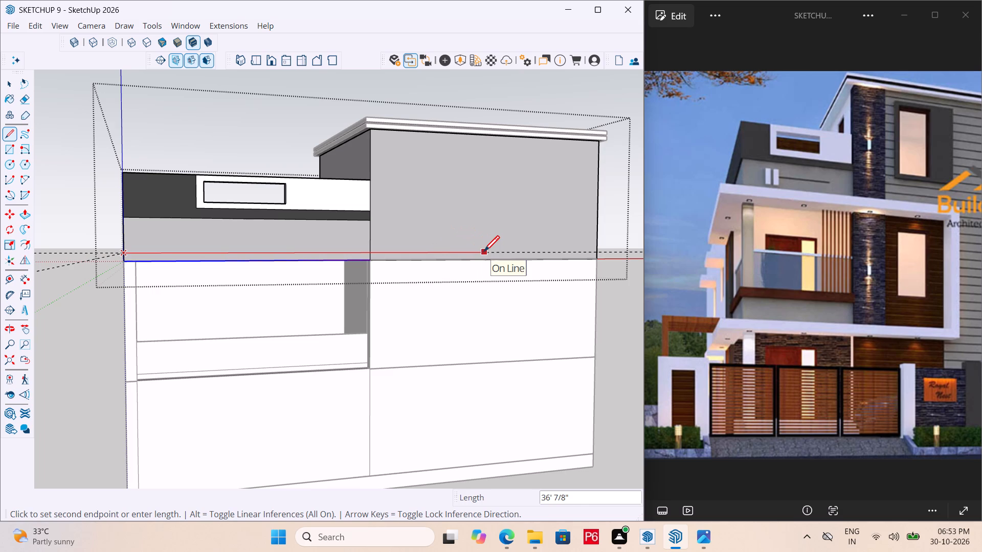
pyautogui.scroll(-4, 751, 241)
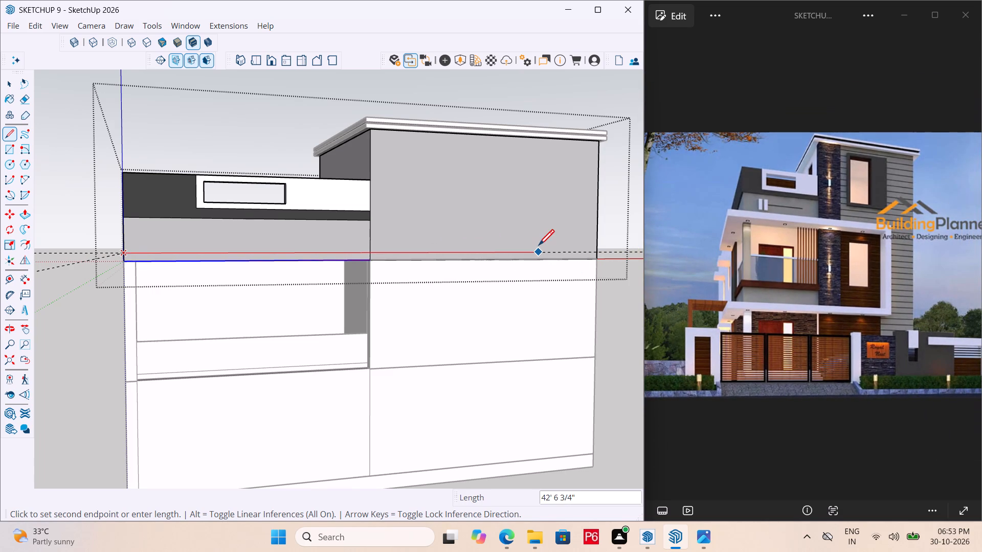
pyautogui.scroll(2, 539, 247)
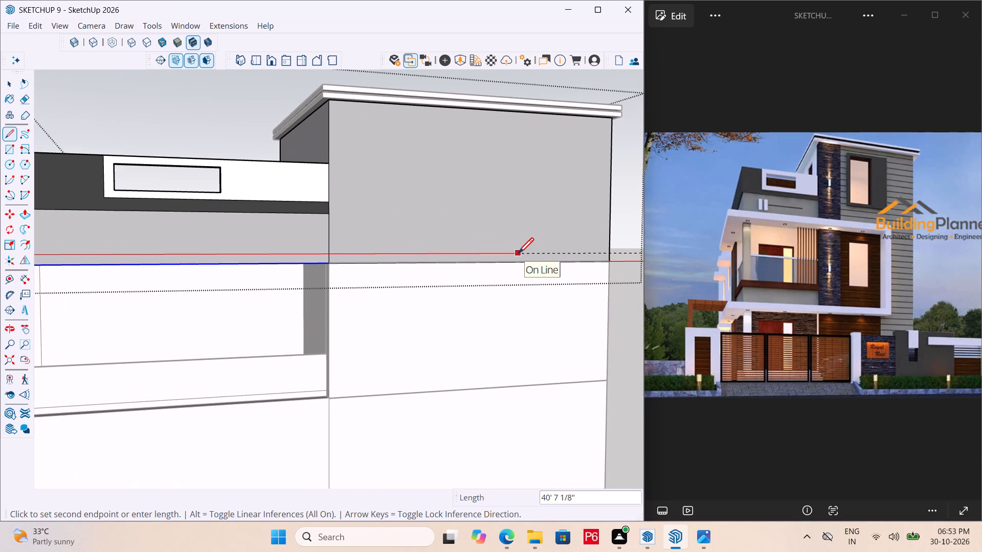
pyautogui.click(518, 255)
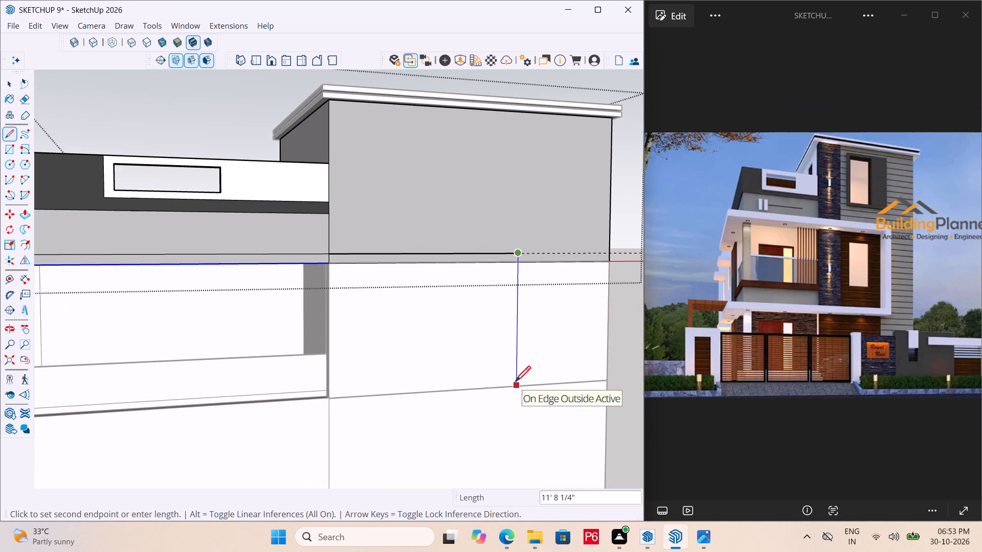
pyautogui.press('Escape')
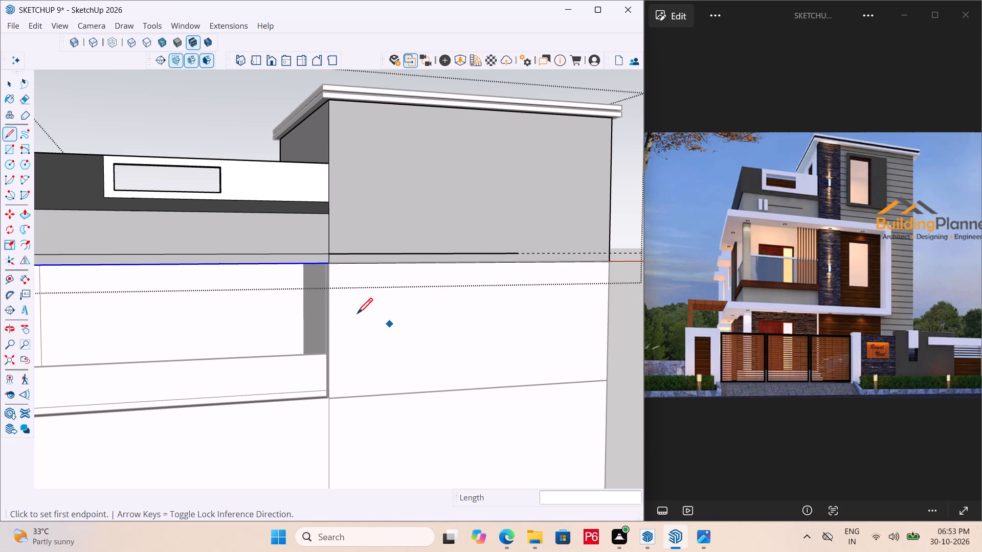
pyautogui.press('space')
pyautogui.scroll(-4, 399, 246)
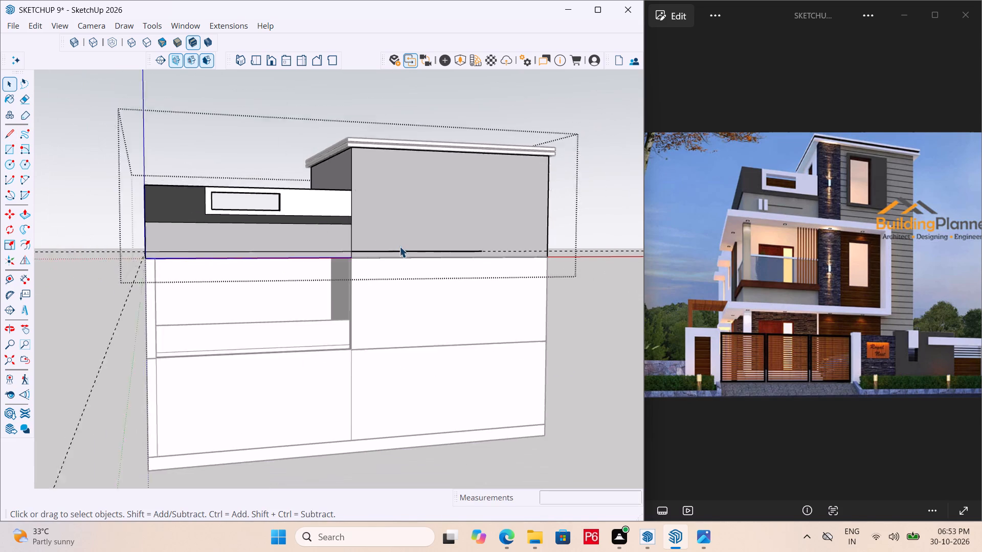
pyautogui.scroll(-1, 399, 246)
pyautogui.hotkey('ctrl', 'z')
# Draw a rectangle about 23' 5" by 9" along the bottom of the front wall above the balcony, up to the guide.
pyautogui.moveTo(148, 269); pyautogui.dragTo(0, 249, button='middle')
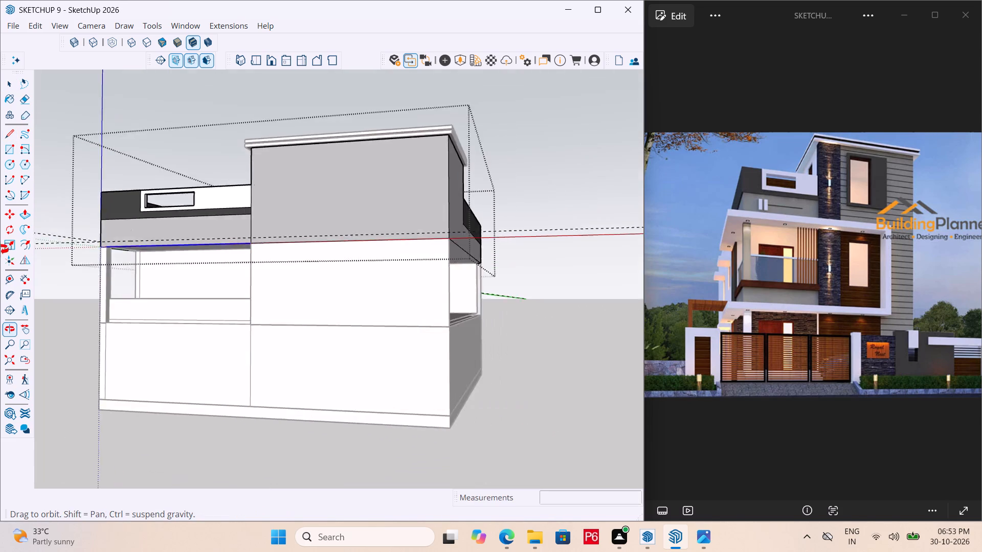
pyautogui.moveTo(0, 249); pyautogui.dragTo(0, 261, button='middle')
pyautogui.scroll(10, 128, 262)
pyautogui.press('r')
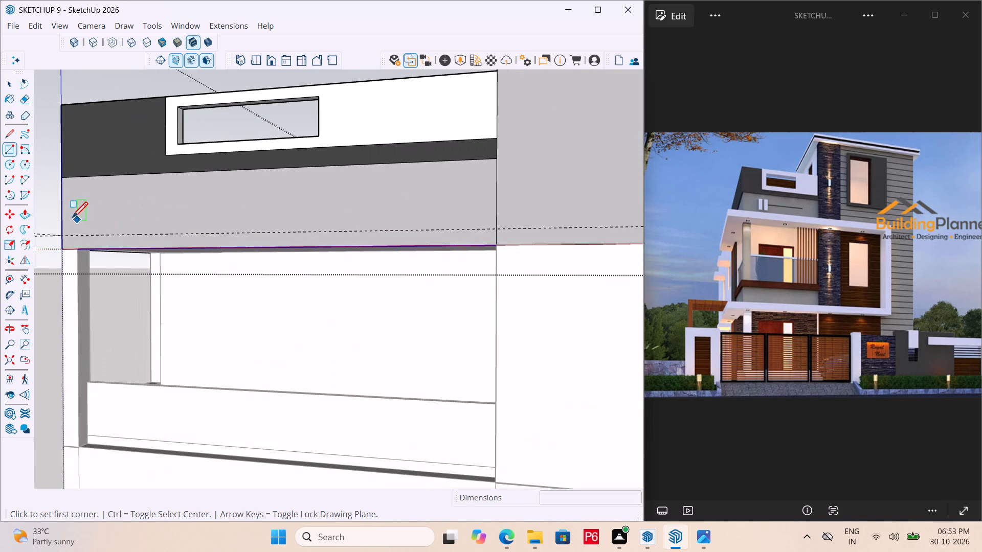
pyautogui.moveTo(59, 236); pyautogui.dragTo(65, 236)
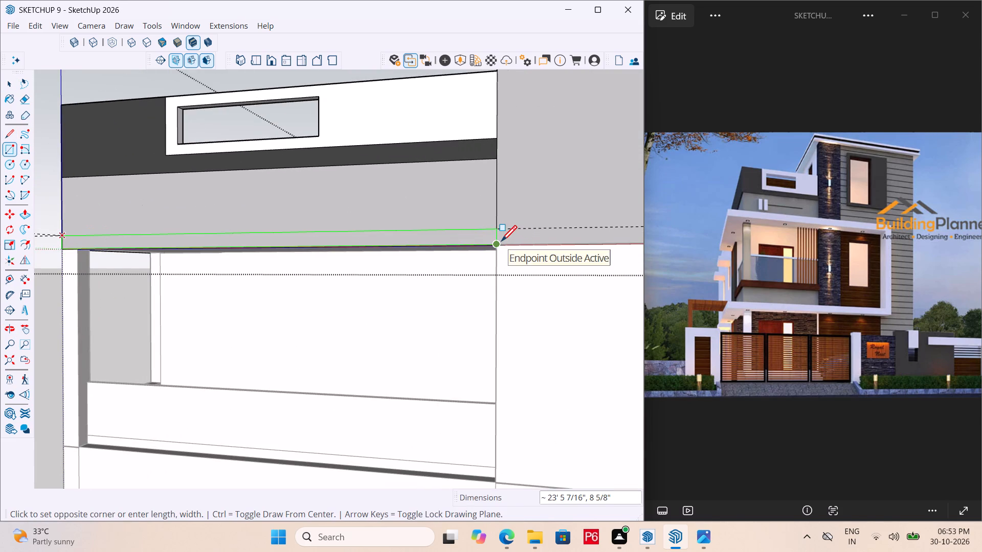
pyautogui.click(501, 243)
# Make the 9" strip's face and edges a group, and save the model.
pyautogui.press('space')
pyautogui.doubleClick(439, 235)
pyautogui.rightClick(439, 235)
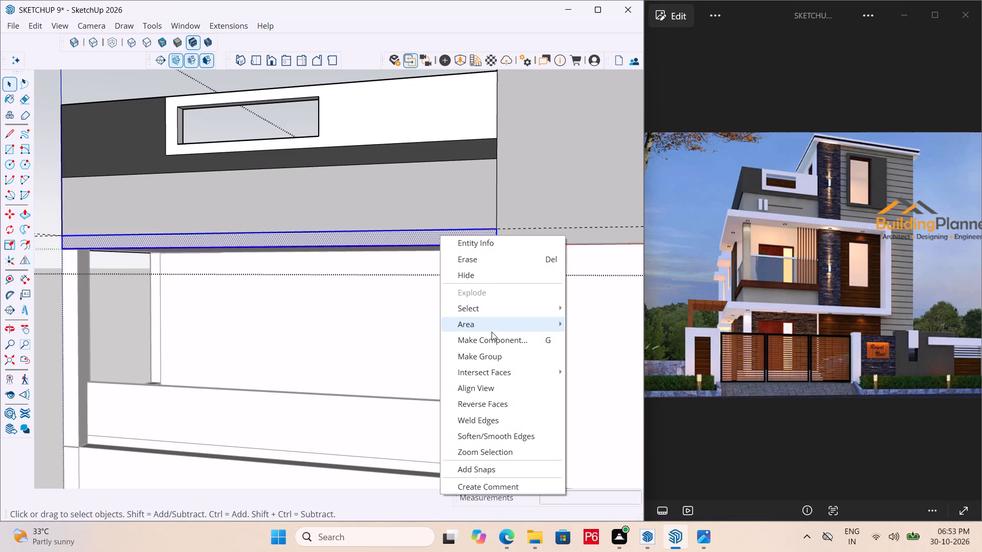
pyautogui.click(509, 357)
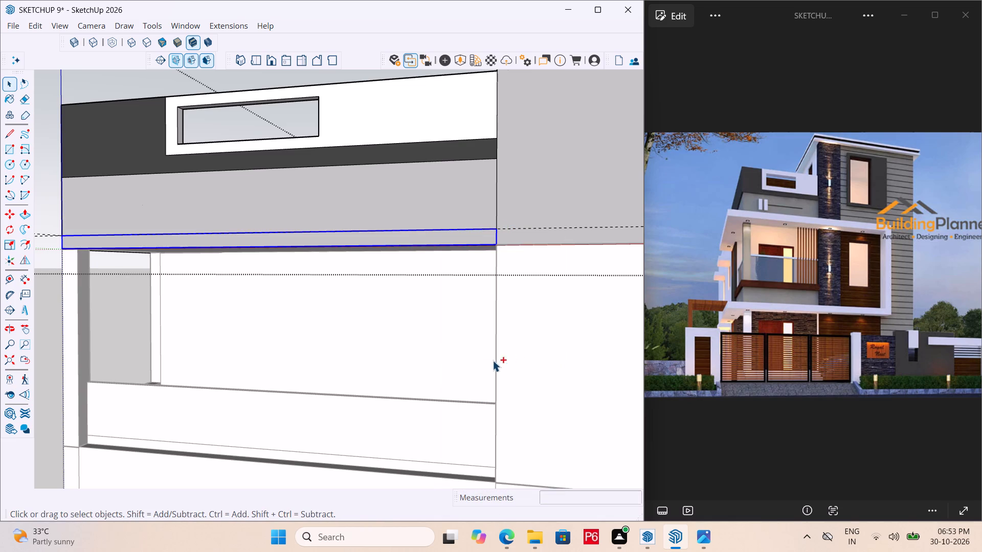
pyautogui.hotkey('ctrl', 's')
pyautogui.hotkey('ctrl', 's')
# Erase both 9" guides at the side and front walls, and save the model.
pyautogui.scroll(-5, 464, 359)
pyautogui.moveTo(390, 353); pyautogui.dragTo(539, 358, button='middle')
pyautogui.moveTo(383, 336); pyautogui.dragTo(341, 366, button='middle')
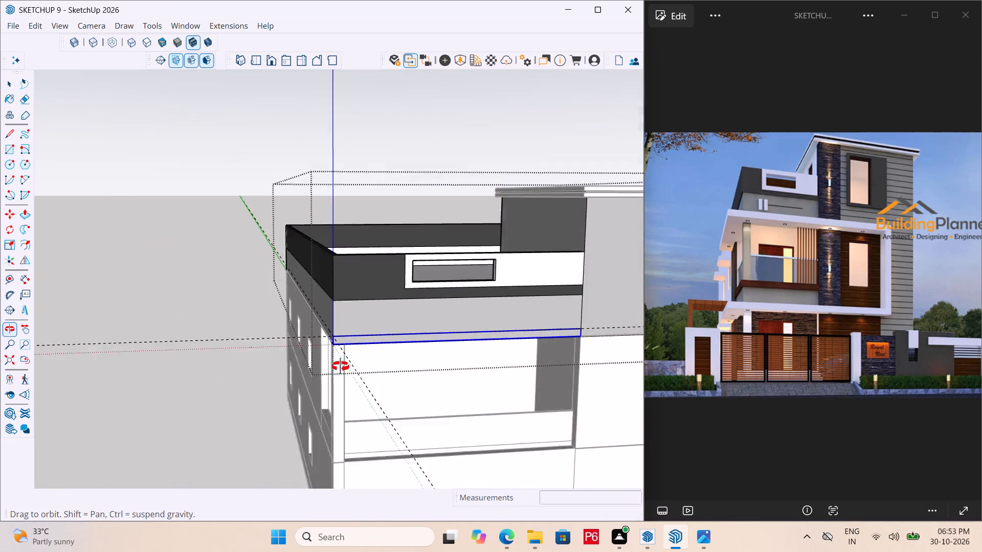
pyautogui.moveTo(341, 366); pyautogui.dragTo(407, 393, button='middle')
pyautogui.press('e')
pyautogui.moveTo(221, 221); pyautogui.dragTo(212, 236)
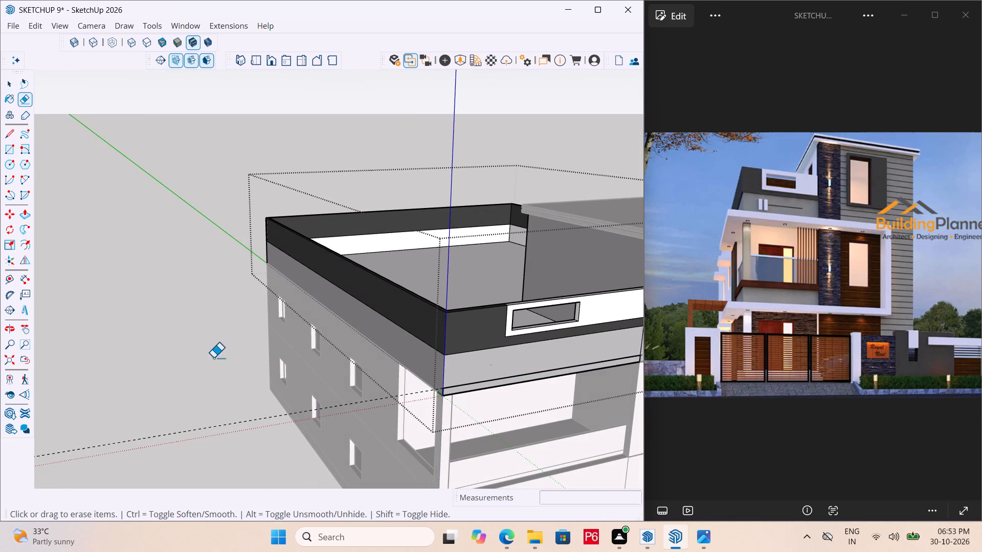
pyautogui.moveTo(223, 386); pyautogui.dragTo(241, 439)
pyautogui.scroll(-4, 159, 285)
pyautogui.hotkey('ctrl', 's')
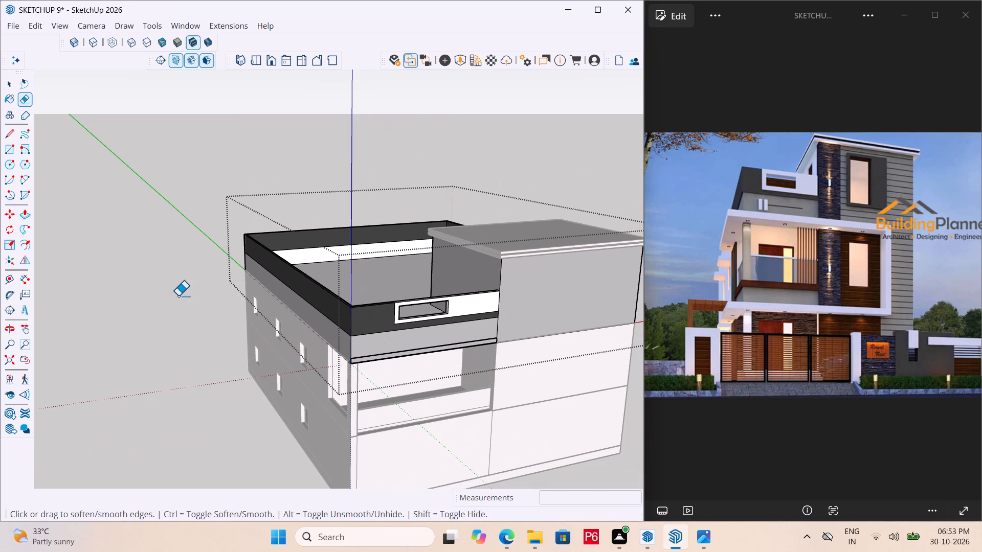
pyautogui.hotkey('ctrl', 's')
pyautogui.hotkey('ctrl', 's')
pyautogui.hotkey('ctrl', 's')
pyautogui.hotkey('ctrl', 's')
# Open the 9" strip's group above the balcony and push/pull its front face 1' outward.
pyautogui.moveTo(427, 355); pyautogui.dragTo(405, 334, button='middle')
pyautogui.scroll(3, 405, 335)
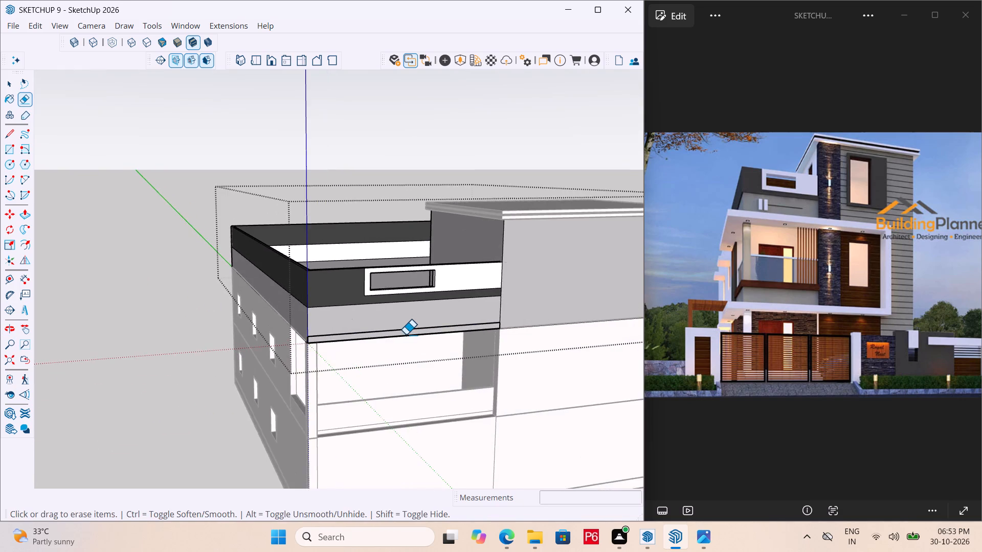
pyautogui.scroll(9, 403, 341)
pyautogui.press('space')
pyautogui.click(389, 320)
pyautogui.scroll(-5, 411, 308)
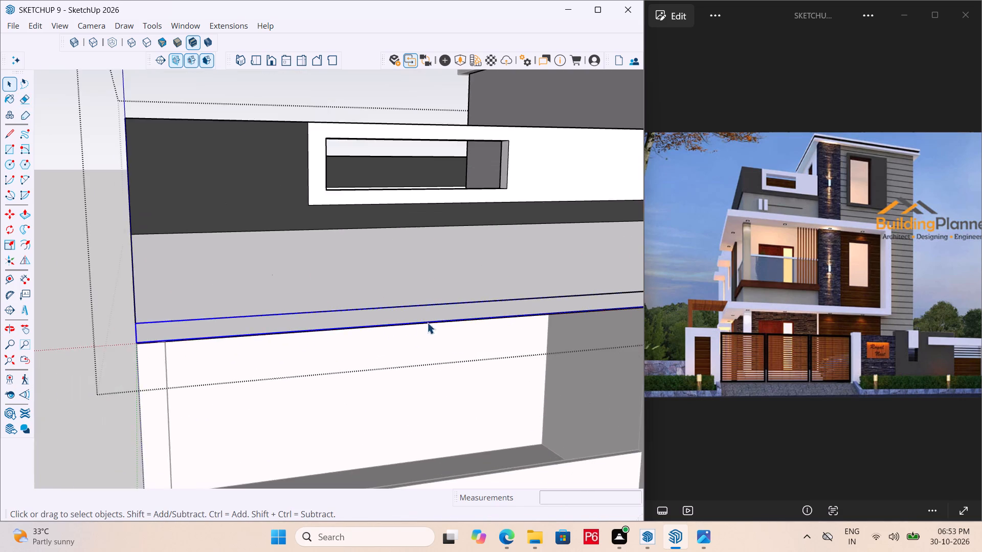
pyautogui.moveTo(386, 323); pyautogui.dragTo(460, 332, button='middle')
pyautogui.doubleClick(382, 327)
pyautogui.click(371, 336)
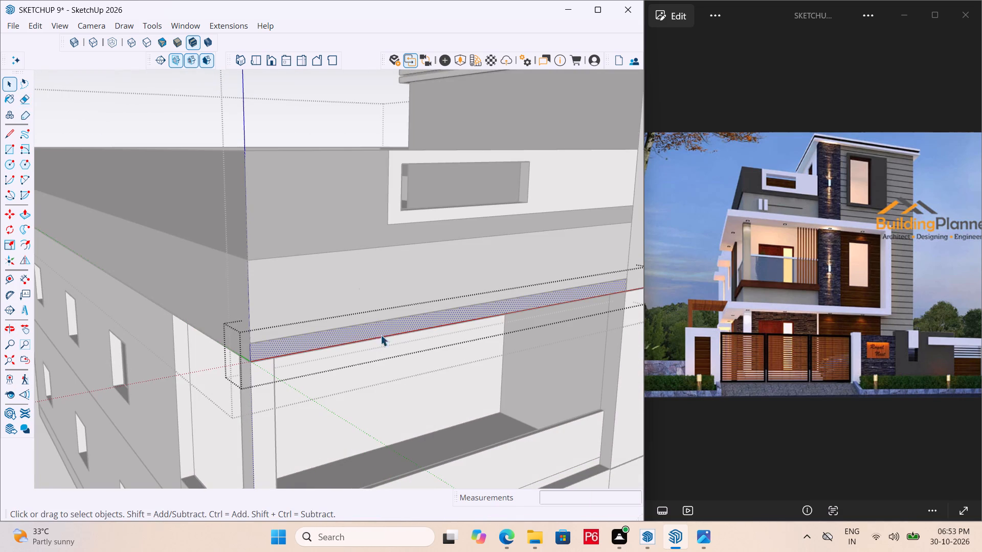
pyautogui.press('p')
pyautogui.click(397, 326)
pyautogui.scroll(-5, 414, 340)
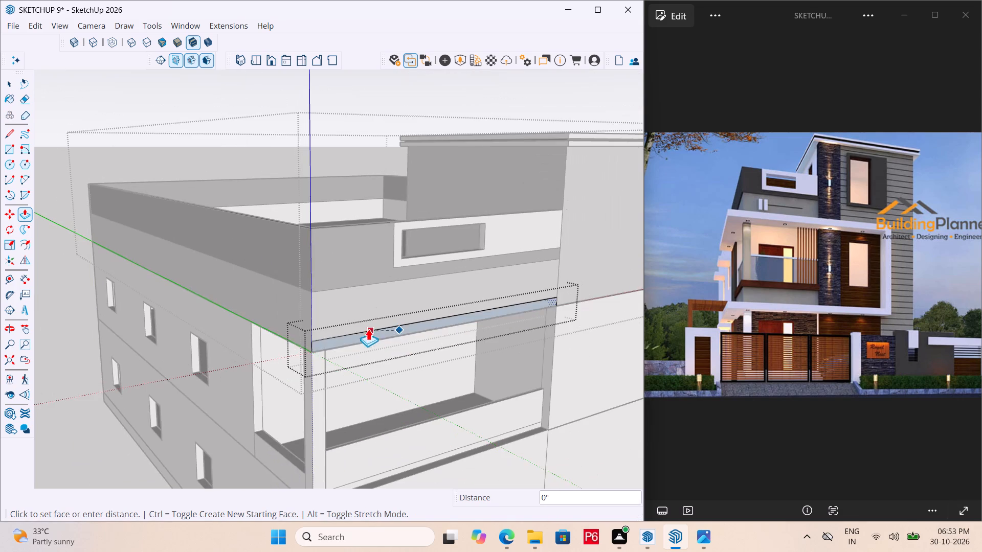
pyautogui.scroll(-4, 324, 317)
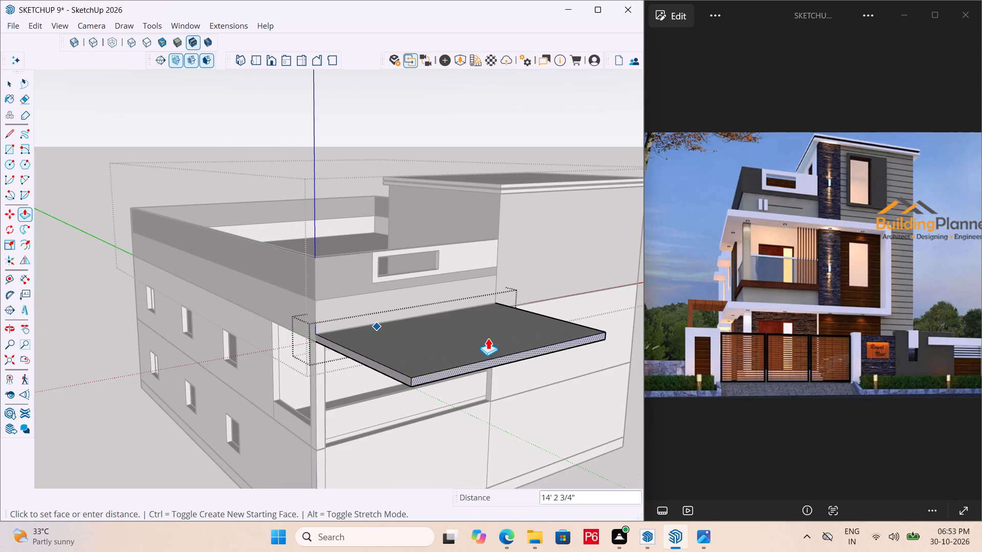
pyautogui.write("1'")
pyautogui.press('Return')
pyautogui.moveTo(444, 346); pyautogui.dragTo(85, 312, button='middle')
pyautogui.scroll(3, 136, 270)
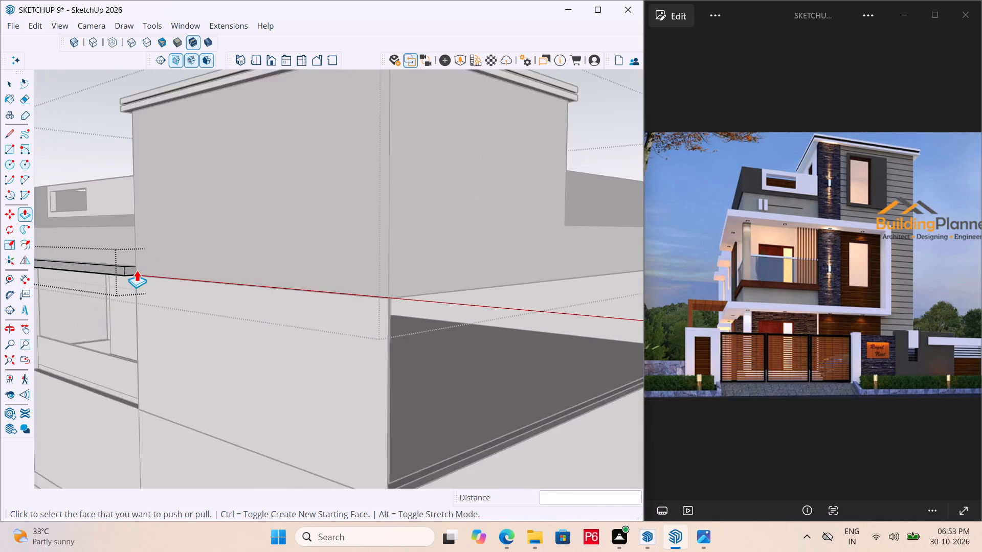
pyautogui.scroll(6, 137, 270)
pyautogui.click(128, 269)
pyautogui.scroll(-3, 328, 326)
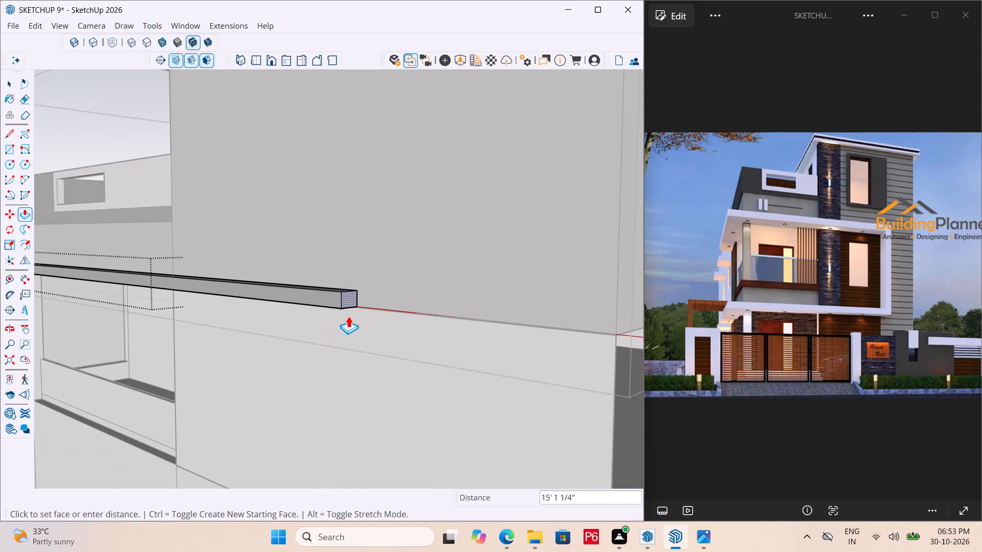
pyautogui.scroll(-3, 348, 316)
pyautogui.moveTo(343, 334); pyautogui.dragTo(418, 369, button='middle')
# Save the model.
pyautogui.hotkey('ctrl', 's')
# Paint the projecting band's faces with the solid colour M00_Soft_Cloud.
pyautogui.scroll(-4, 418, 369)
pyautogui.moveTo(353, 367); pyautogui.dragTo(349, 394, button='middle')
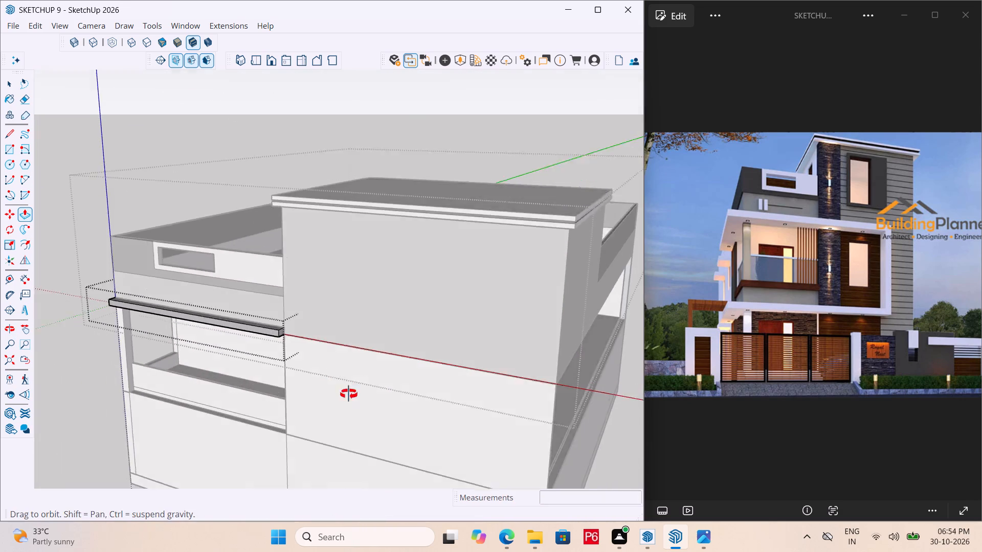
pyautogui.moveTo(349, 394); pyautogui.dragTo(345, 419, button='middle')
pyautogui.scroll(9, 234, 333)
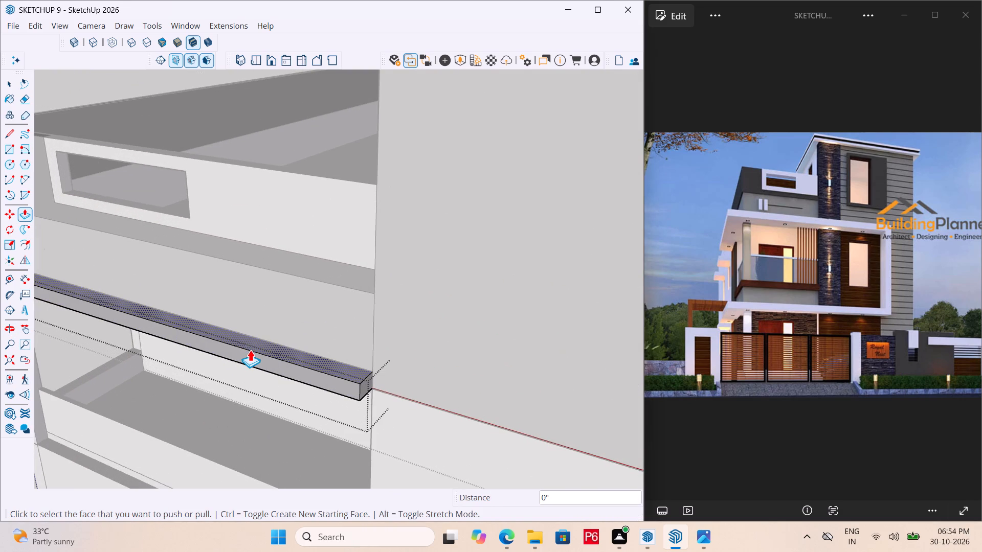
pyautogui.press('b')
pyautogui.scroll(-8, 514, 141)
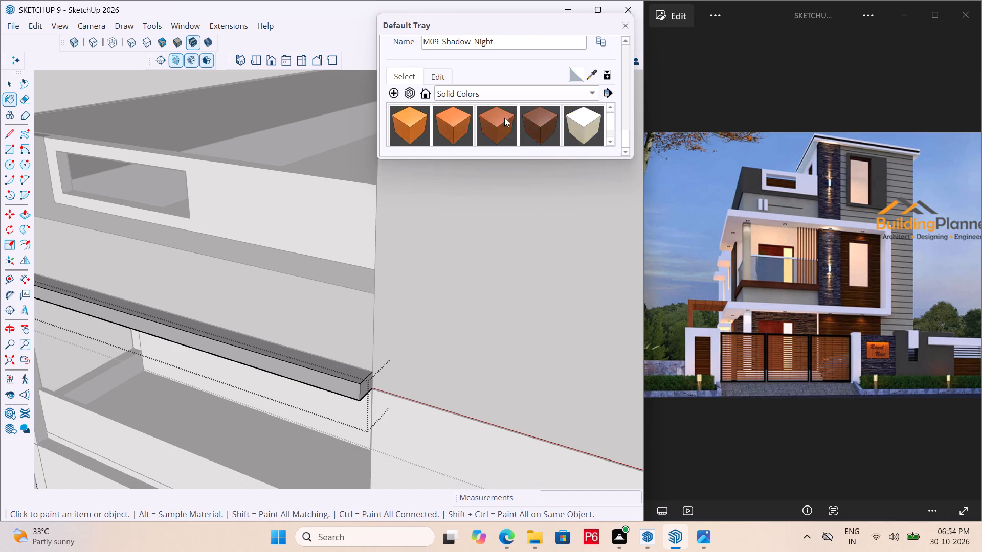
pyautogui.scroll(-6, 504, 118)
pyautogui.scroll(-13, 456, 122)
pyautogui.scroll(2, 455, 123)
pyautogui.click(455, 123)
pyautogui.click(317, 370)
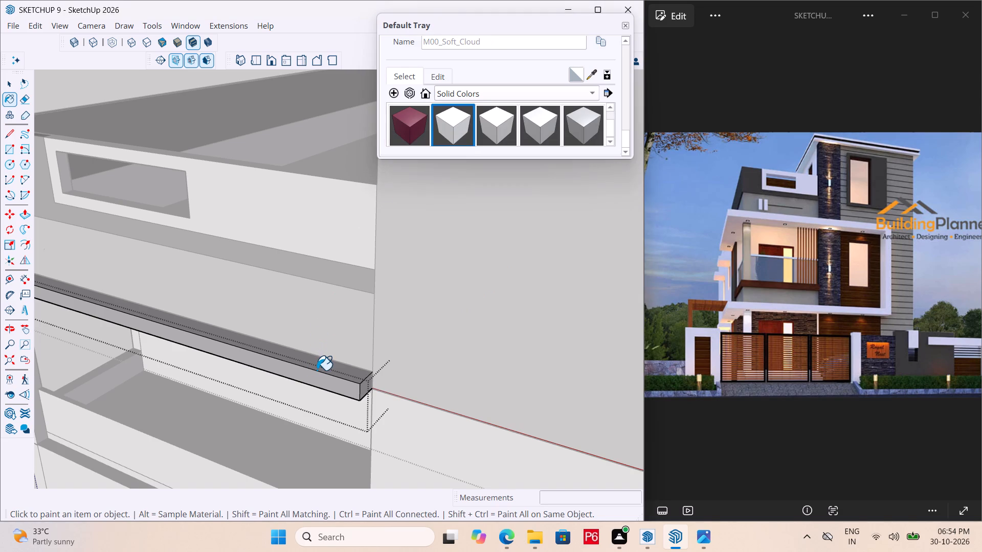
pyautogui.click(336, 375)
pyautogui.click(345, 383)
pyautogui.moveTo(356, 415); pyautogui.dragTo(297, 370, button='middle')
pyautogui.click(295, 328)
pyautogui.moveTo(252, 353); pyautogui.dragTo(374, 304, button='middle')
pyautogui.scroll(-6, 302, 384)
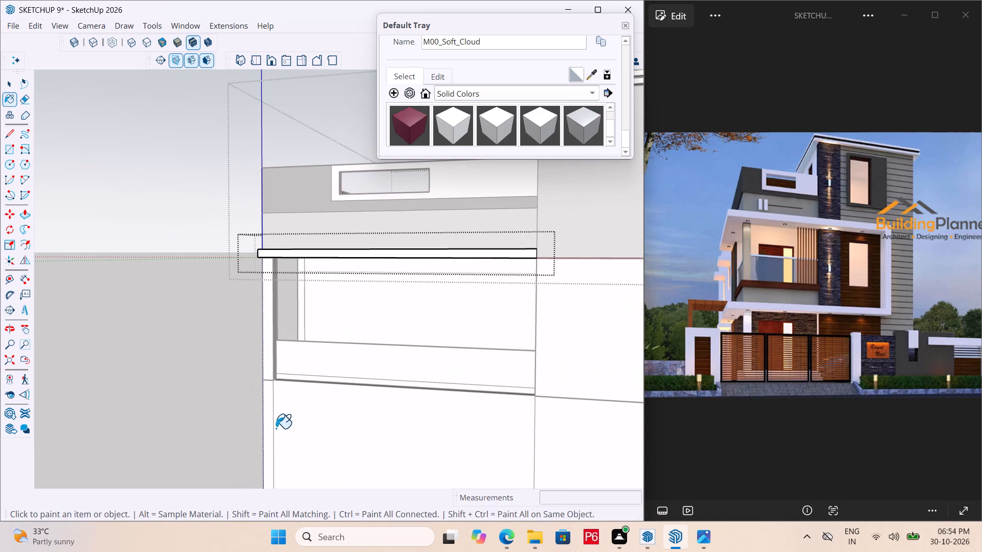
pyautogui.moveTo(331, 280); pyautogui.dragTo(335, 196, button='middle')
pyautogui.scroll(4, 329, 176)
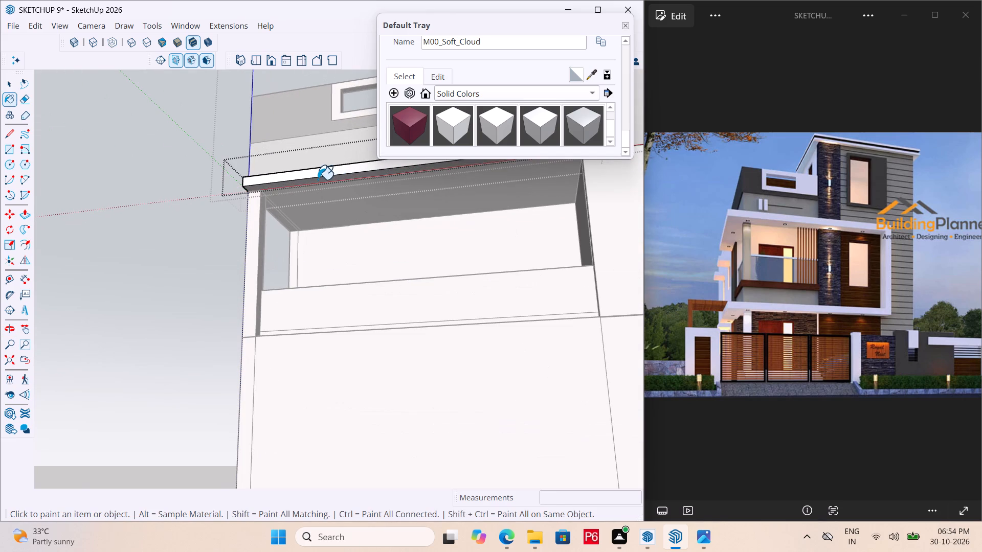
pyautogui.click(318, 179)
pyautogui.click(330, 190)
pyautogui.moveTo(279, 193); pyautogui.dragTo(574, 250, button='middle')
pyautogui.scroll(9, 404, 174)
pyautogui.click(384, 204)
pyautogui.moveTo(411, 205); pyautogui.dragTo(343, 364, button='middle')
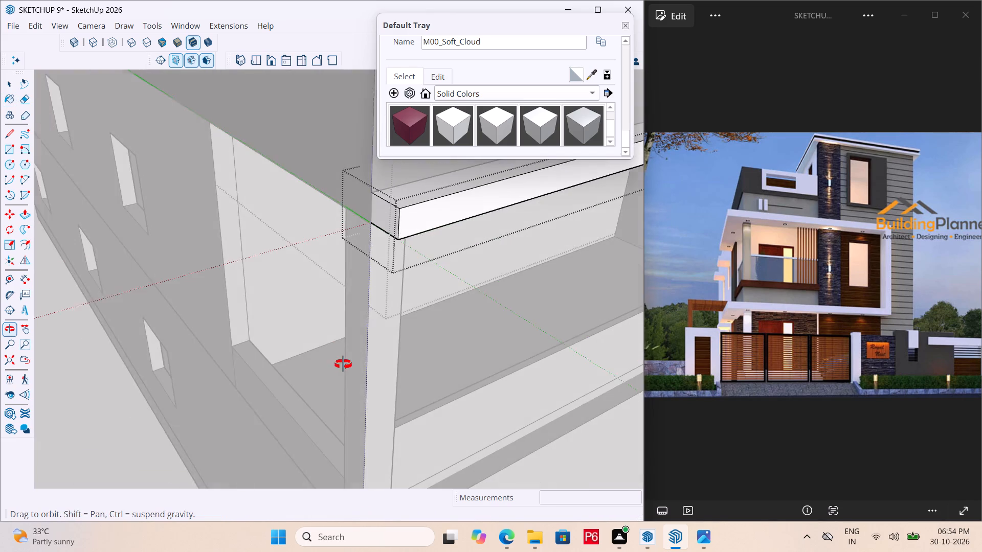
pyautogui.moveTo(343, 364); pyautogui.dragTo(343, 362, button='middle')
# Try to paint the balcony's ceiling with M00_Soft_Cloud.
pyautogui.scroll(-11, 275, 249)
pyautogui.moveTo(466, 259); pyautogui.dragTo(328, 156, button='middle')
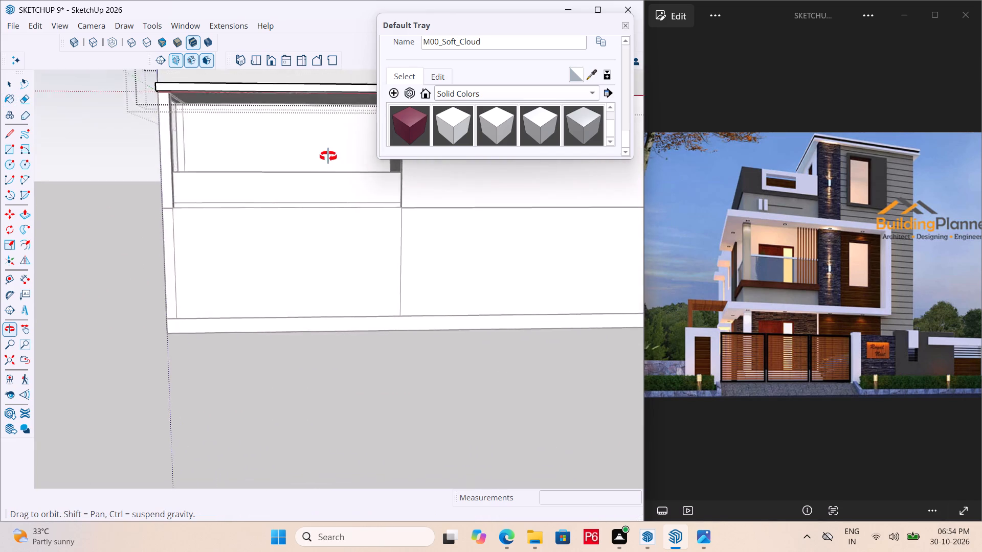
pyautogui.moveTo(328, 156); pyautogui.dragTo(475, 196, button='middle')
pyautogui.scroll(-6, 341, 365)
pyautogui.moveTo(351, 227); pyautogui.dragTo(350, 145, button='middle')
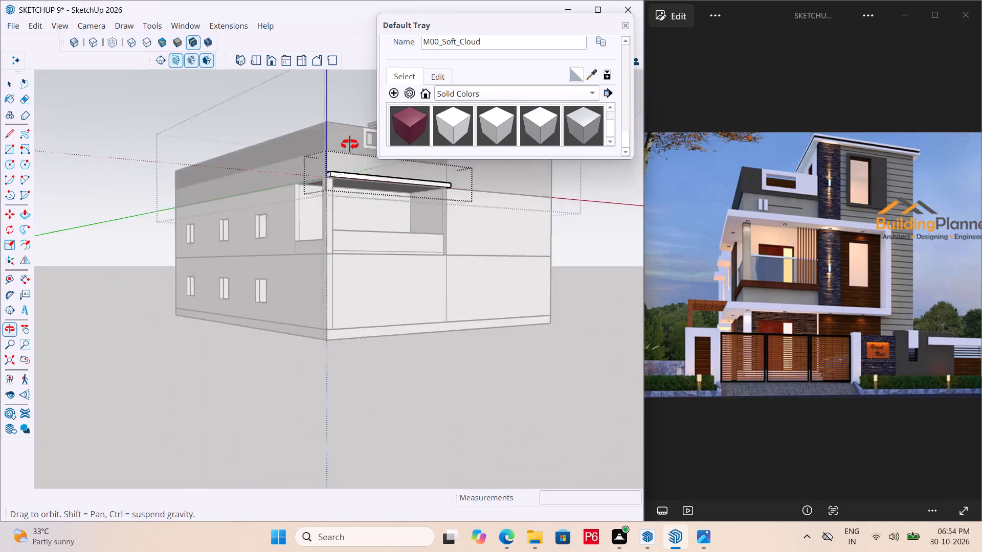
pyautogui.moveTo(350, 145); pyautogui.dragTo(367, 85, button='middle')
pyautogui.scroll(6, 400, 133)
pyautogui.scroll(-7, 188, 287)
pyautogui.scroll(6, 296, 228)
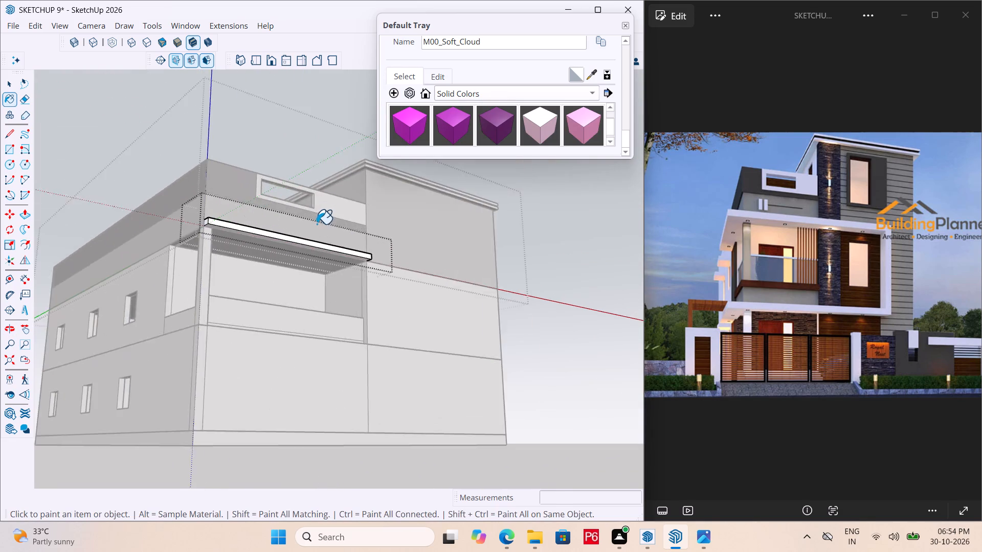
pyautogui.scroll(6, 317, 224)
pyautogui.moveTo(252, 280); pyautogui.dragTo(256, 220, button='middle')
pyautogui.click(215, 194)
# Close the band's group, check the balcony's ceiling face by selecting it, clear the selection and save the model.
pyautogui.press('space')
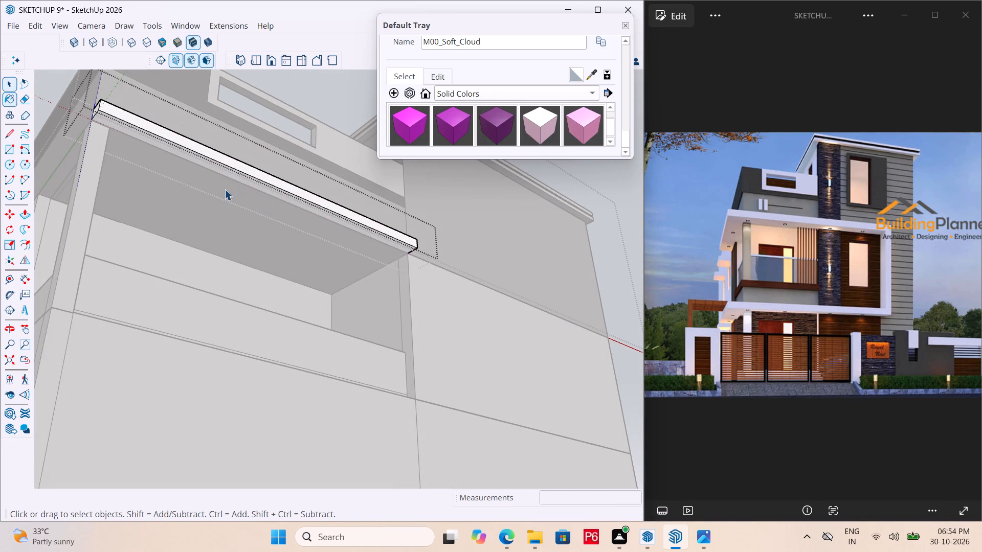
pyautogui.click(225, 189)
pyautogui.click(602, 205)
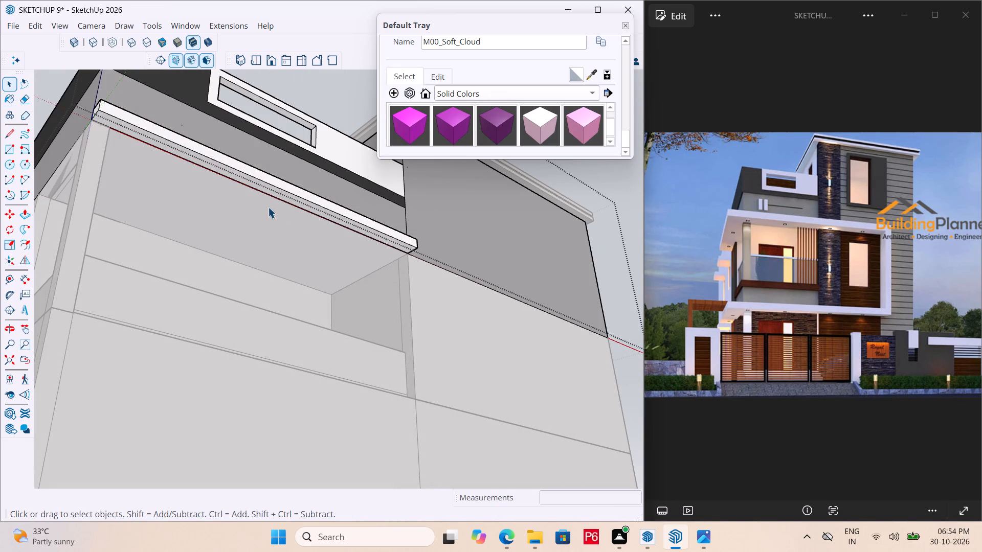
pyautogui.doubleClick(259, 211)
pyautogui.click(202, 204)
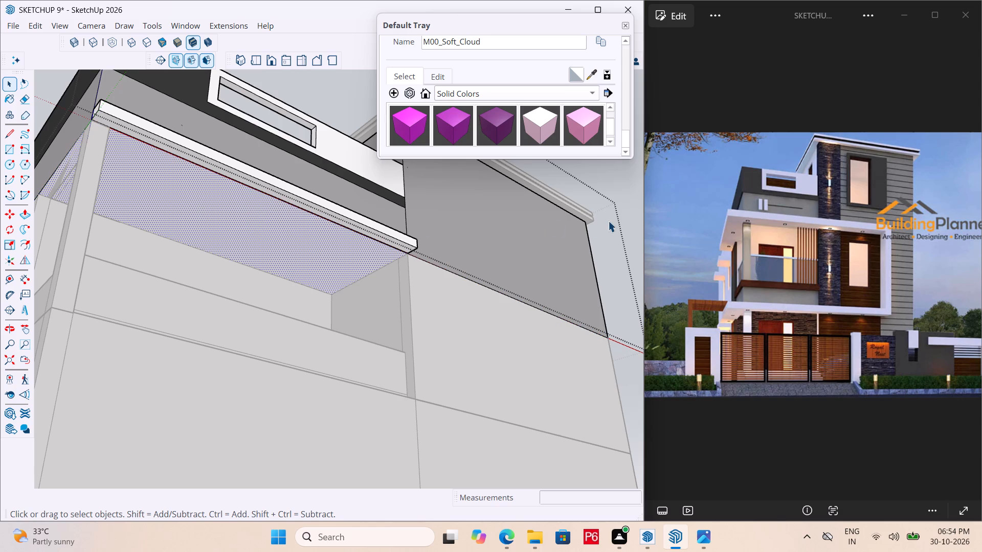
pyautogui.click(608, 221)
pyautogui.hotkey('ctrl', 's')
pyautogui.hotkey('ctrl', 's')
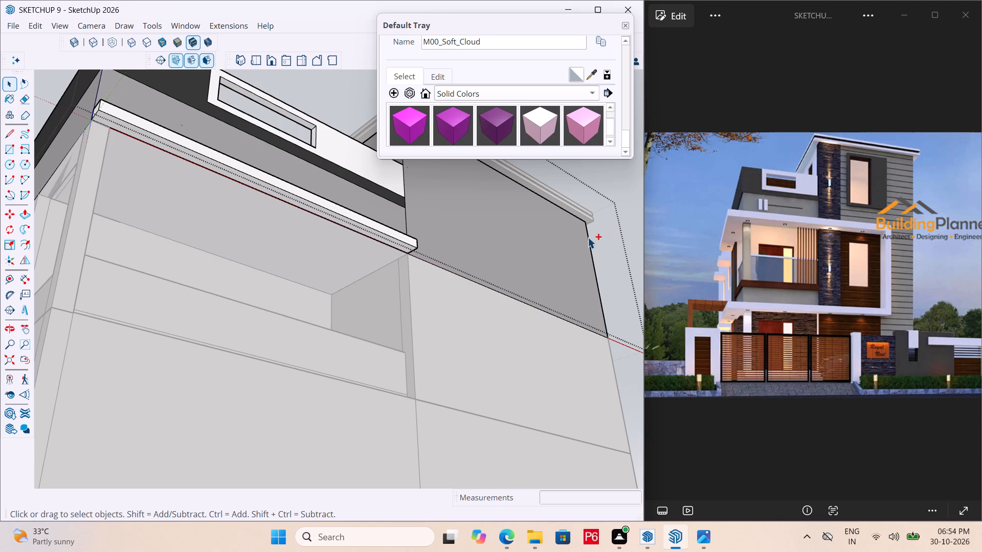
pyautogui.hotkey('ctrl', 's')
# Reopen the band's group and pull its front face a further 6" outward.
pyautogui.moveTo(372, 199); pyautogui.dragTo(395, 208, button='middle')
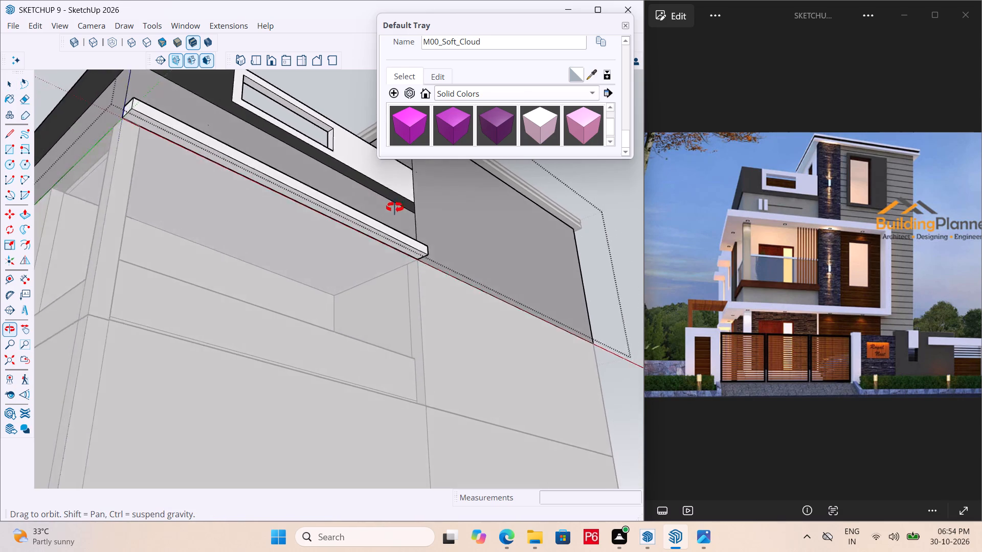
pyautogui.moveTo(395, 208); pyautogui.dragTo(397, 359, button='middle')
pyautogui.scroll(-4, 332, 275)
pyautogui.moveTo(273, 342); pyautogui.dragTo(237, 397, button='middle')
pyautogui.scroll(2, 229, 402)
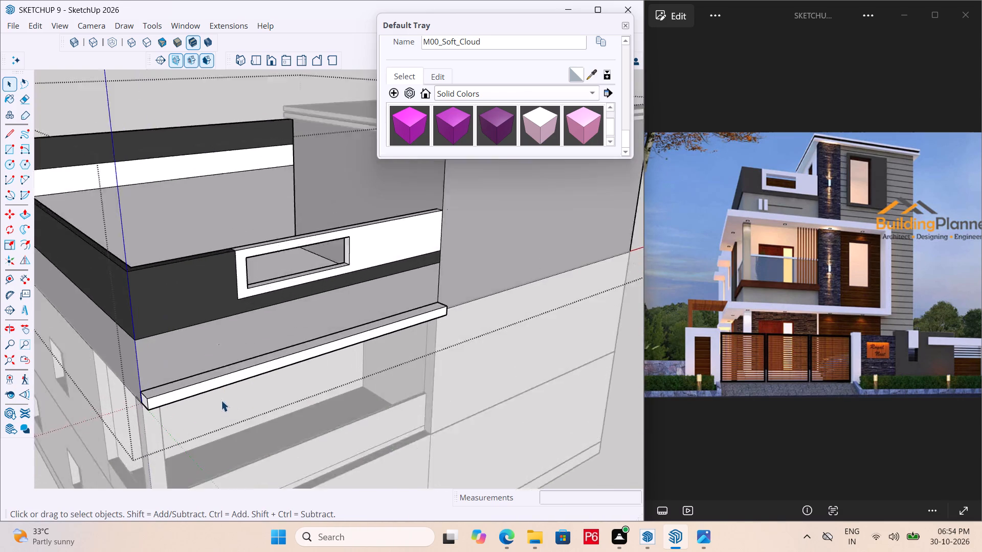
pyautogui.scroll(7, 221, 400)
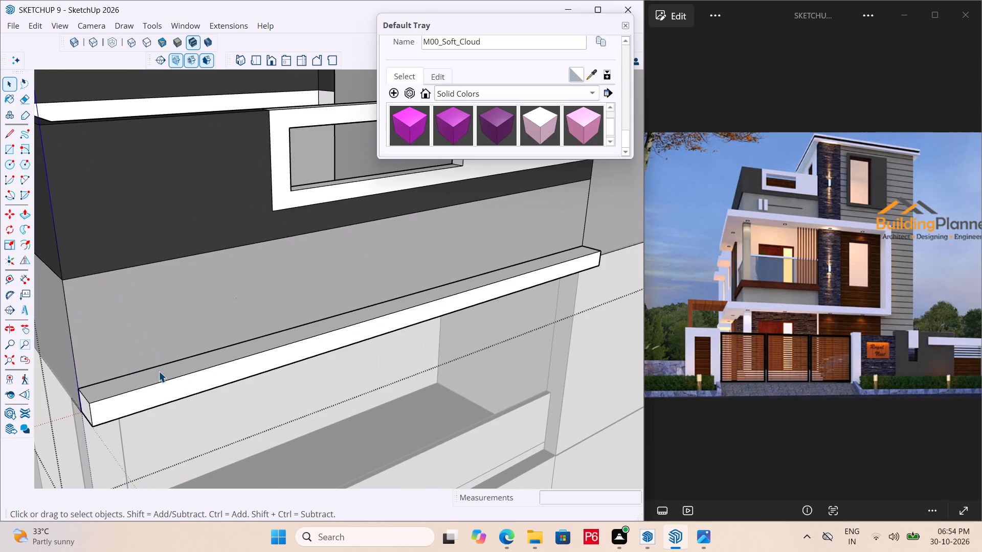
pyautogui.scroll(-5, 191, 318)
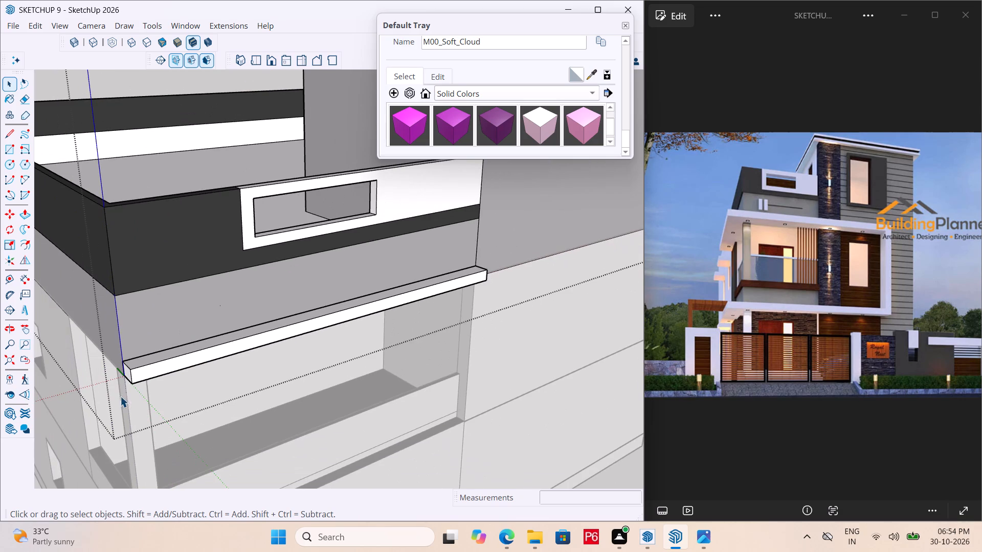
pyautogui.click(165, 366)
pyautogui.doubleClick(166, 365)
pyautogui.click(187, 364)
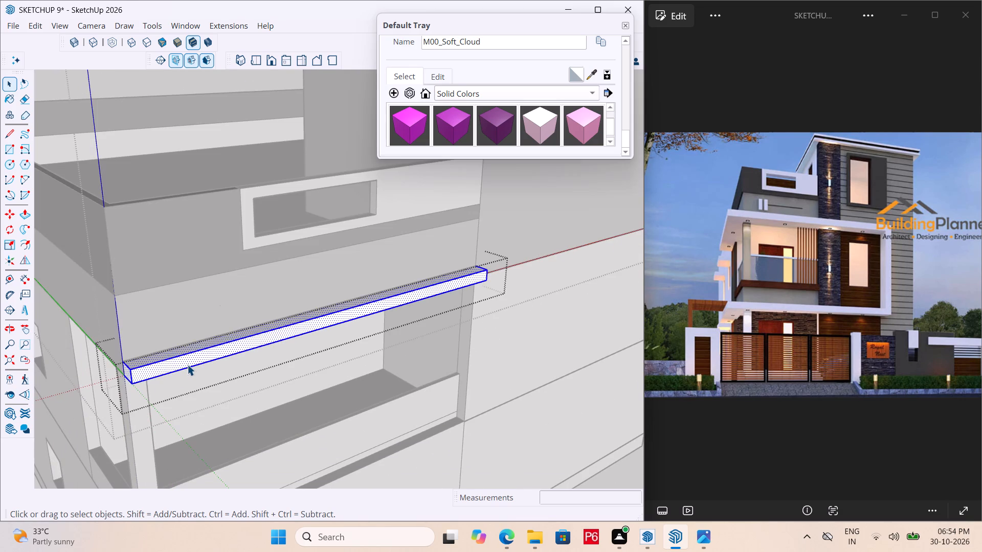
pyautogui.press('p')
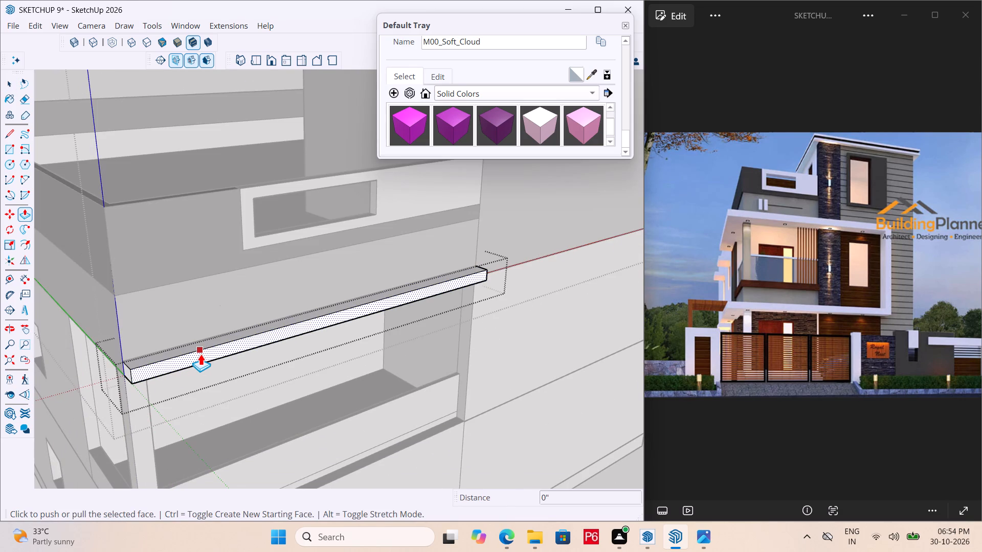
pyautogui.click(200, 354)
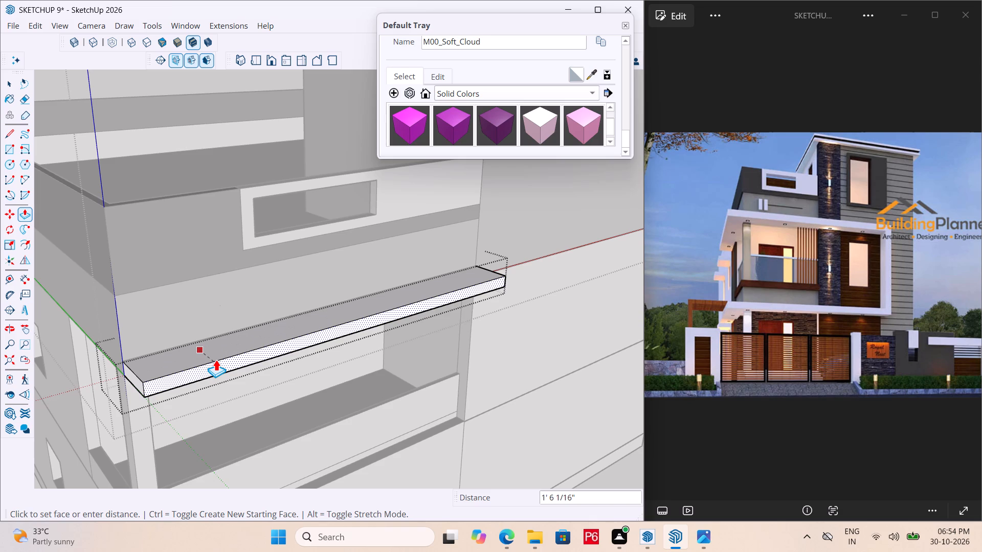
pyautogui.write('6"')
pyautogui.press('Return')
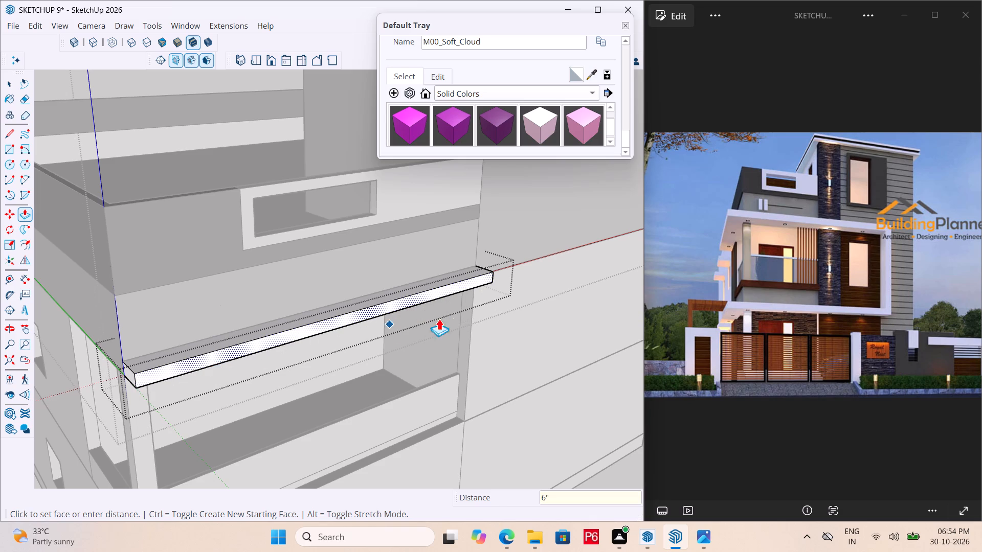
# Extend the band's end face about 14' 3 7/8" beyond the balcony along the adjoining front wall.
pyautogui.moveTo(456, 318); pyautogui.dragTo(99, 318, button='middle')
pyautogui.scroll(-5, 116, 269)
pyautogui.scroll(-2, 85, 315)
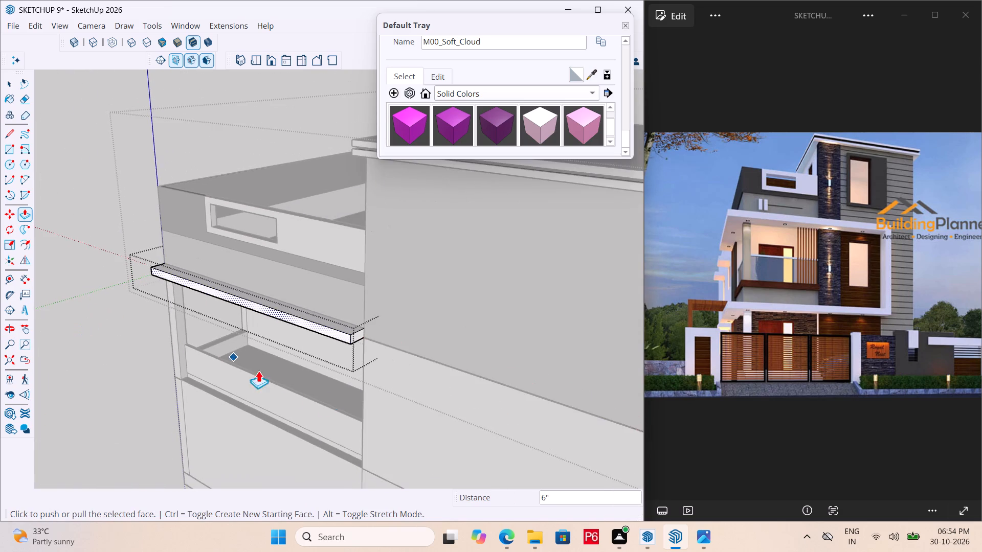
pyautogui.scroll(5, 336, 394)
pyautogui.press('space')
pyautogui.click(381, 273)
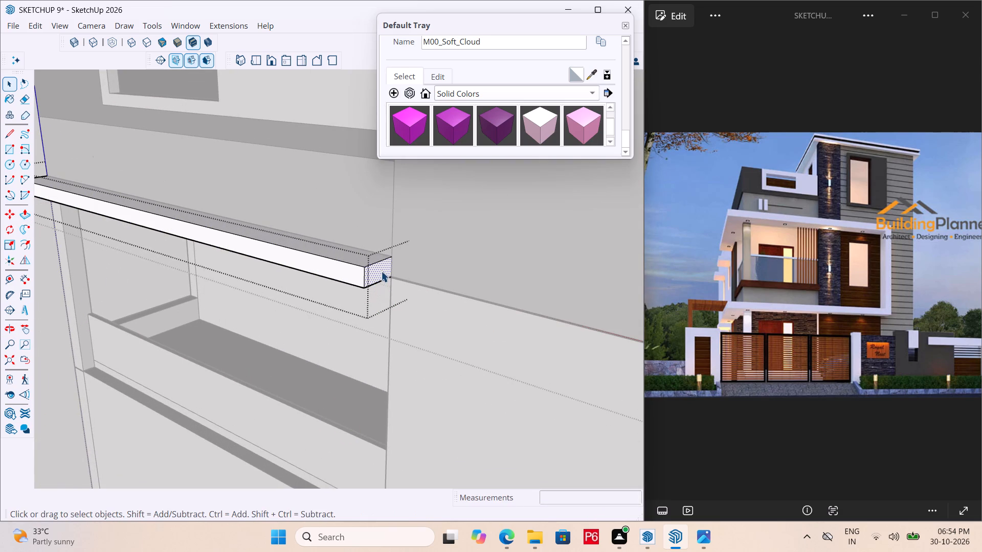
pyautogui.press('p')
pyautogui.click(381, 270)
pyautogui.scroll(-6, 372, 256)
pyautogui.scroll(-5, 337, 235)
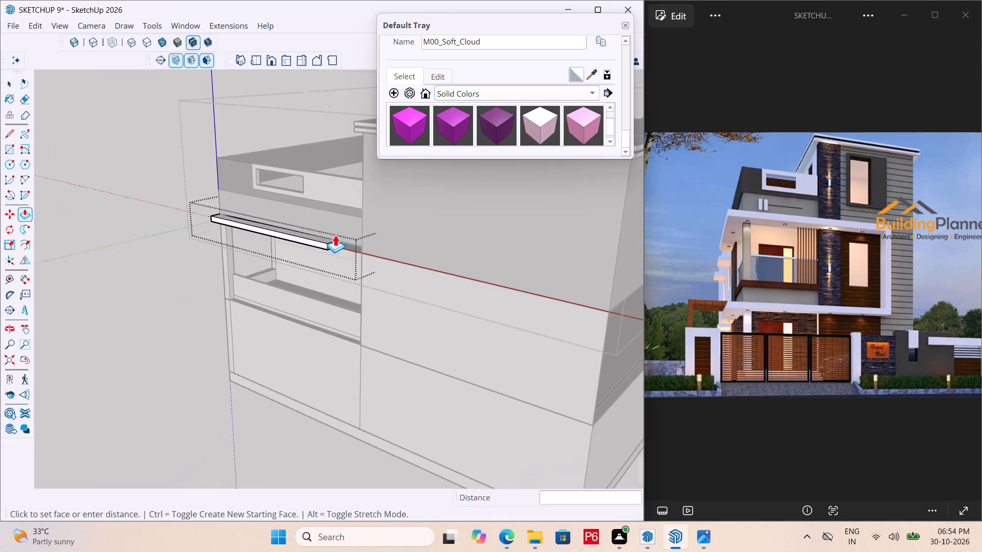
pyautogui.scroll(-1, 335, 235)
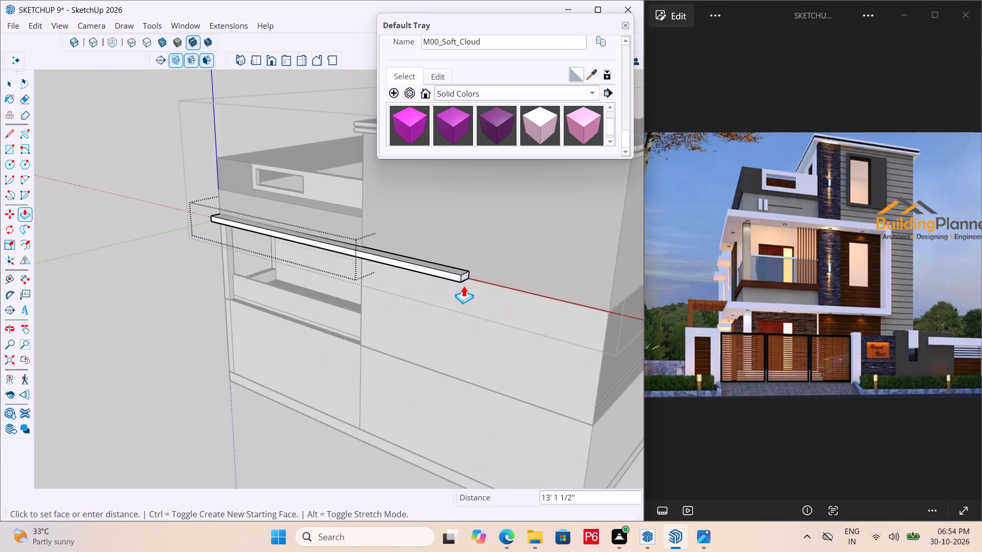
pyautogui.click(474, 289)
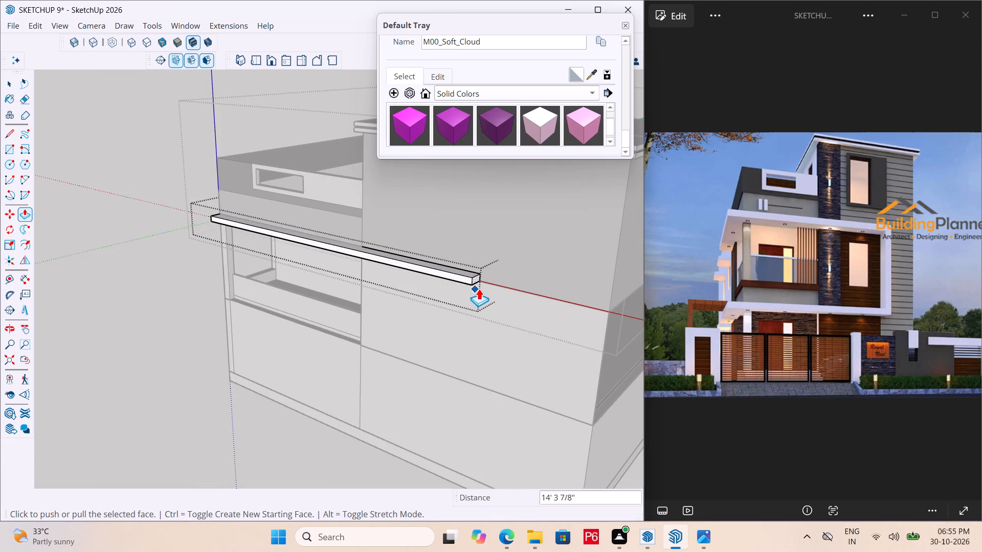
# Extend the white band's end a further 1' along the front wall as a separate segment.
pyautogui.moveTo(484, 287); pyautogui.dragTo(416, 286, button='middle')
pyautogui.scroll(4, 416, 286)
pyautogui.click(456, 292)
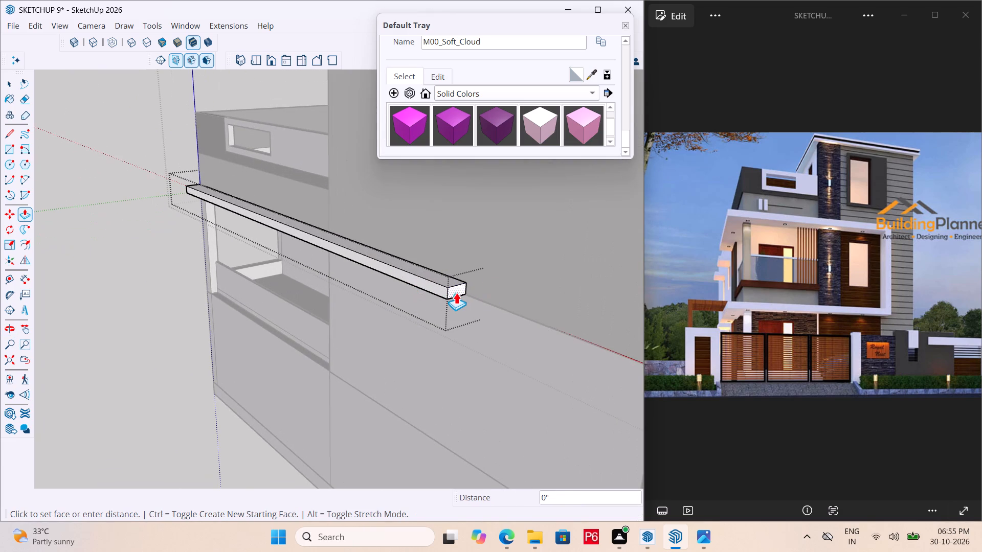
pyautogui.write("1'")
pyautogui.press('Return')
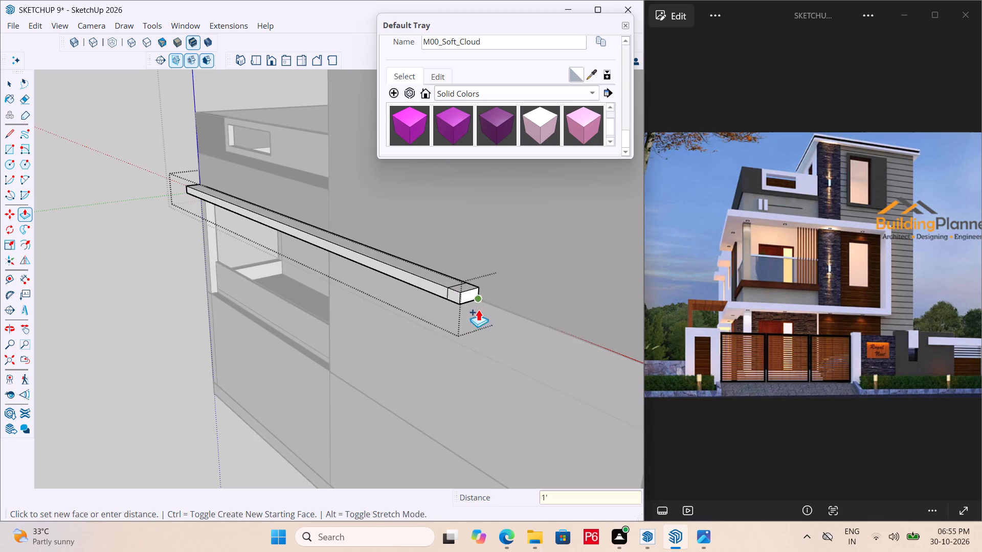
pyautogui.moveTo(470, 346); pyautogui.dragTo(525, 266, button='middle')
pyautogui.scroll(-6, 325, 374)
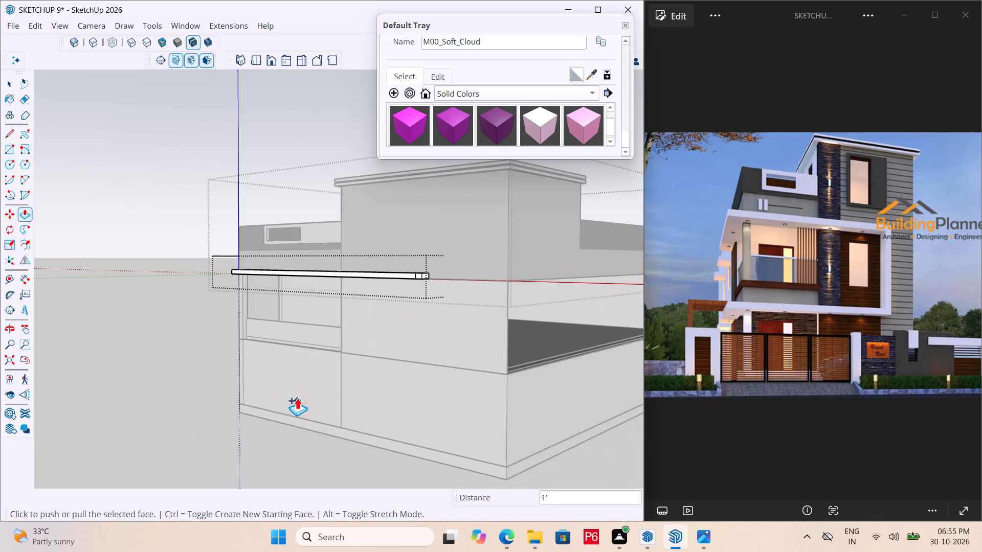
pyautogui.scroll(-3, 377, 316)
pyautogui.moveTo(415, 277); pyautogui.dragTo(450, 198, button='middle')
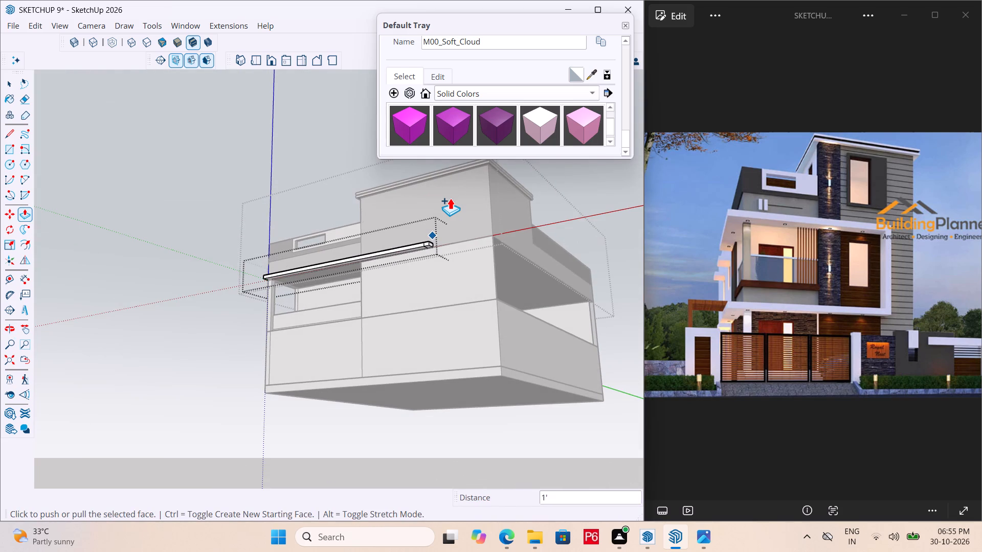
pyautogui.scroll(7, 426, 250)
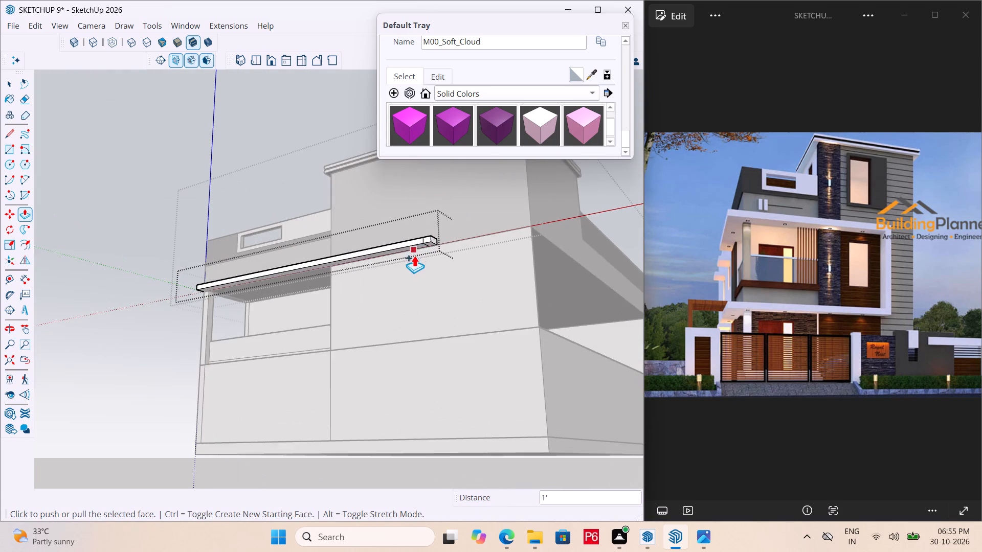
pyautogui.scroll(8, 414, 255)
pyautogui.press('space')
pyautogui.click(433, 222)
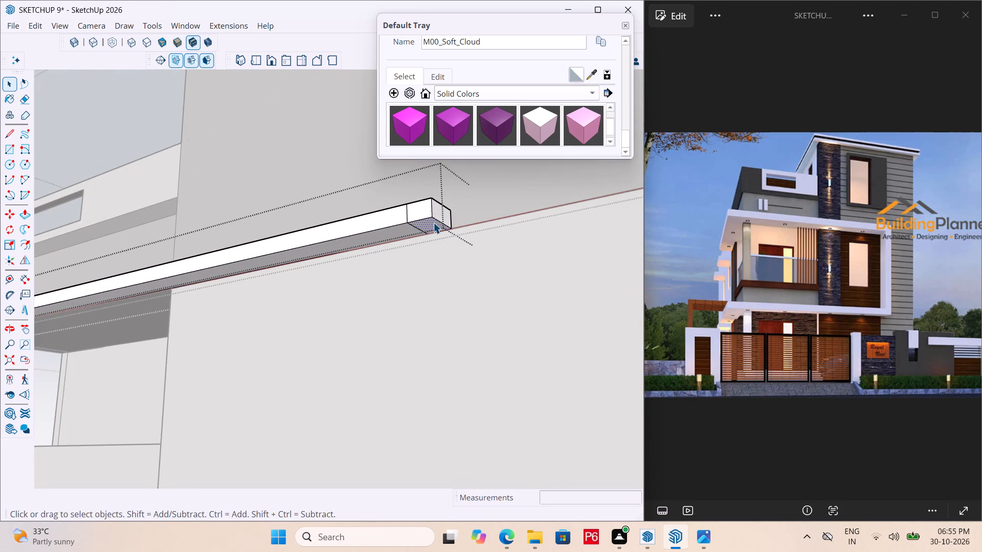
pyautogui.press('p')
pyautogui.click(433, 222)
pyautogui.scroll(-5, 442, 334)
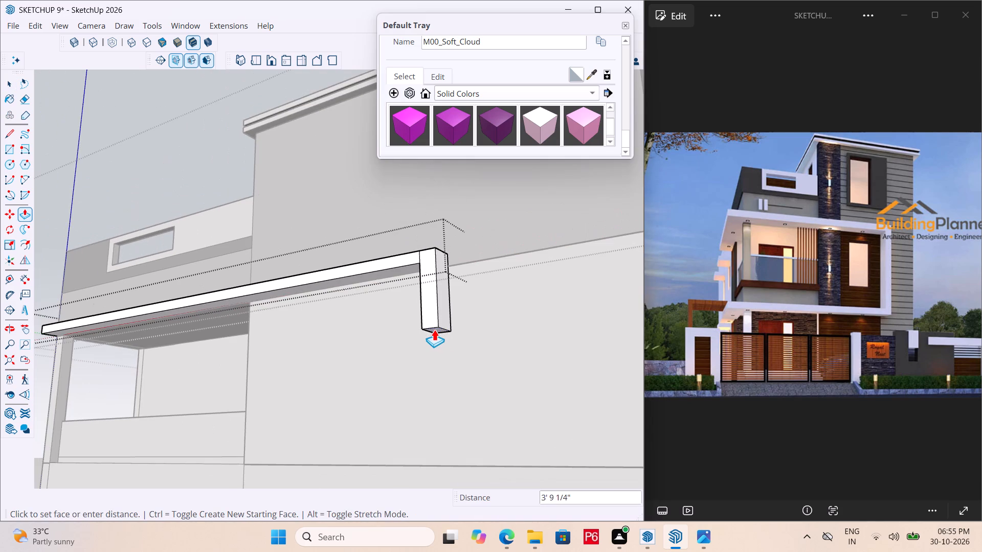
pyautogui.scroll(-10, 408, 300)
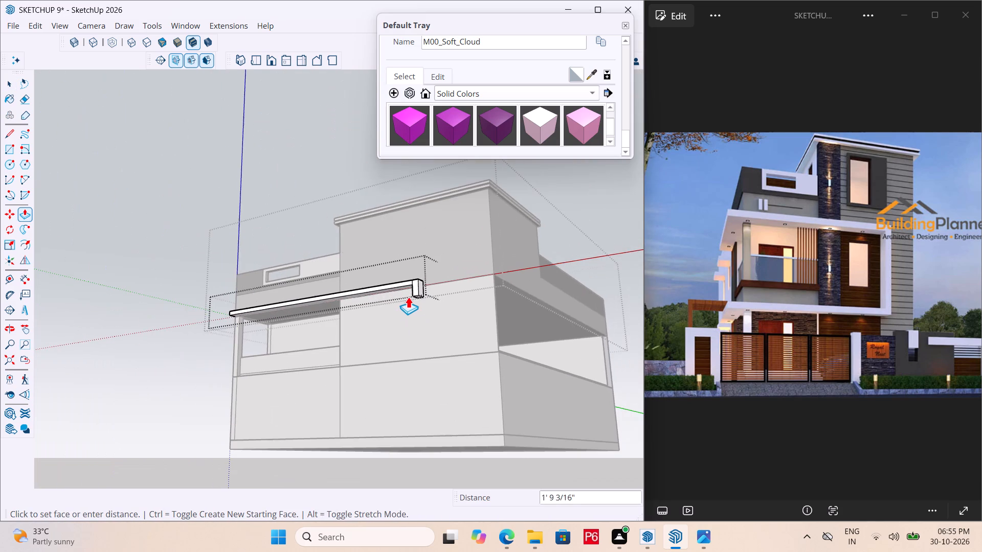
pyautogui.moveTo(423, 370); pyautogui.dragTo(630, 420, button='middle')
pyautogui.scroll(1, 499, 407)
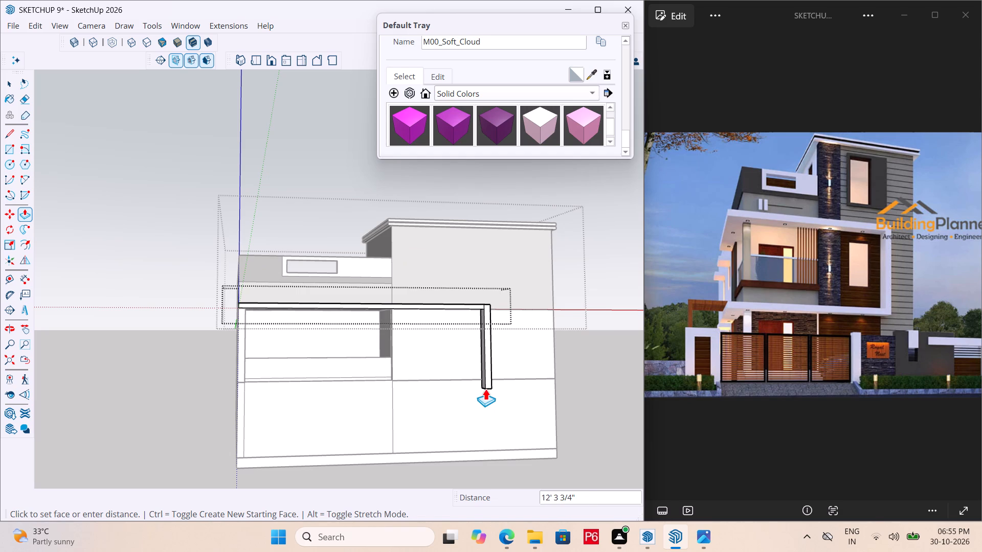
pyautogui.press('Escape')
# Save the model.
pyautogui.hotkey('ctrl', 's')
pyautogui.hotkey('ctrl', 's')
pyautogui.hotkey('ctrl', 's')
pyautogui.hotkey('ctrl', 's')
# Undo the band's end extensions along the front wall and the 6" outward pull of its front face.
pyautogui.scroll(-4, 305, 356)
pyautogui.moveTo(255, 364); pyautogui.dragTo(355, 414, button='middle')
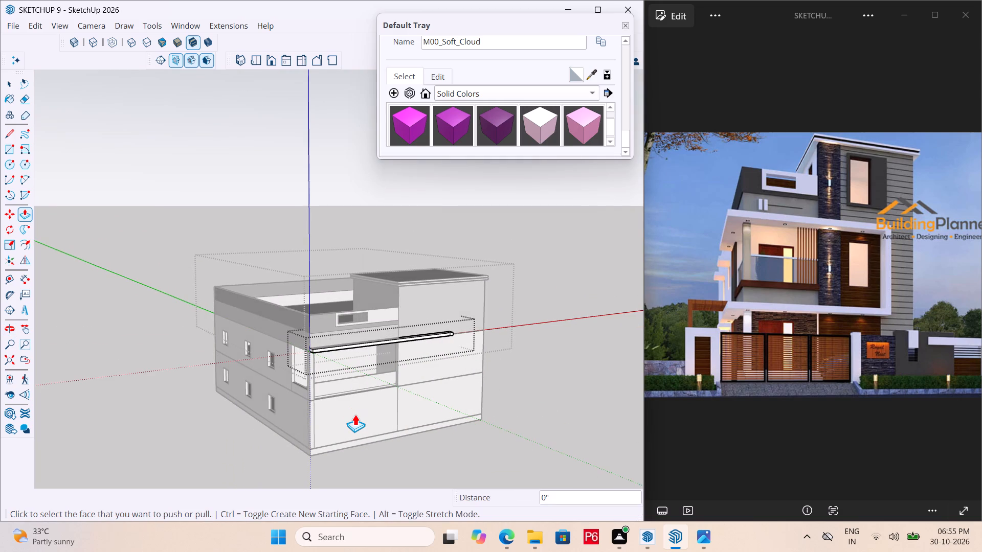
pyautogui.hotkey('ctrl', 'z')
pyautogui.hotkey('ctrl', 'z')
pyautogui.hotkey('ctrl', 'z')
pyautogui.hotkey('ctrl', 'z')
pyautogui.hotkey('ctrl', 'z')
pyautogui.hotkey('ctrl', 'z')
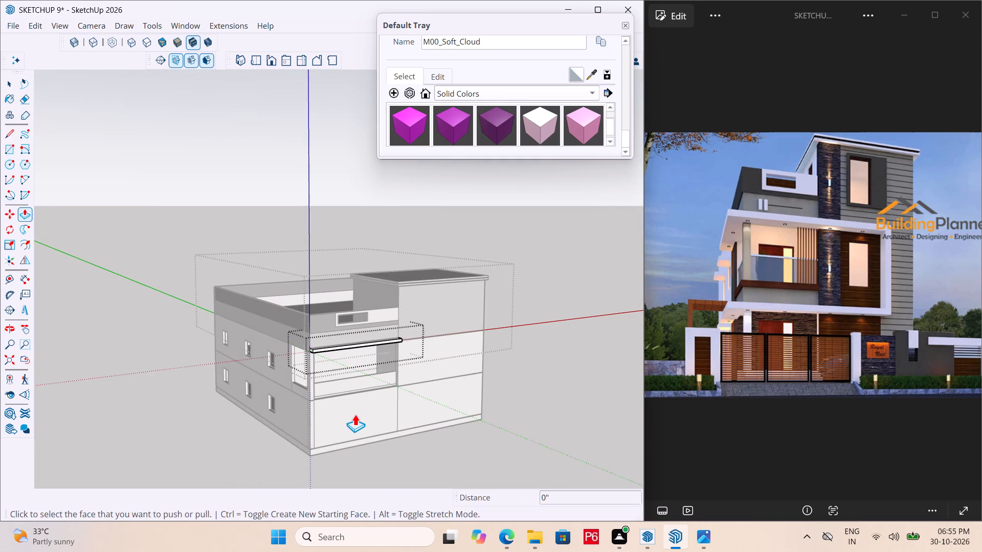
pyautogui.hotkey('ctrl', 'z')
pyautogui.hotkey('ctrl', 'z')
pyautogui.hotkey('ctrl', 'z')
pyautogui.hotkey('ctrl', 'z')
pyautogui.hotkey('ctrl', 'z')
pyautogui.hotkey('ctrl', 'z')
pyautogui.hotkey('ctrl', 'z')
pyautogui.hotkey('ctrl', 'z')
pyautogui.hotkey('ctrl', 'z')
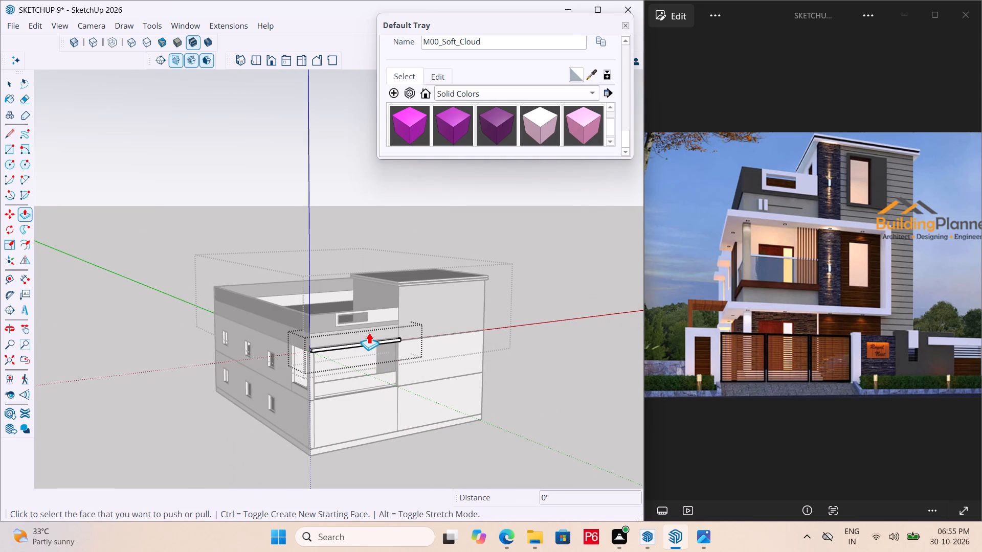
# Undo the band's white paint and the creation of the projecting band above the balcony.
pyautogui.keyDown('ctrl'); pyautogui.scroll(1, 369, 332); pyautogui.keyUp('ctrl')
pyautogui.hotkey('ctrl', 'z')
pyautogui.hotkey('ctrl', 'z')
pyautogui.hotkey('ctrl', 'z')
pyautogui.keyDown('ctrl'); pyautogui.scroll(4, 368, 331); pyautogui.keyUp('ctrl')
pyautogui.hotkey('ctrl', 'z')
pyautogui.hotkey('ctrl', 'z')
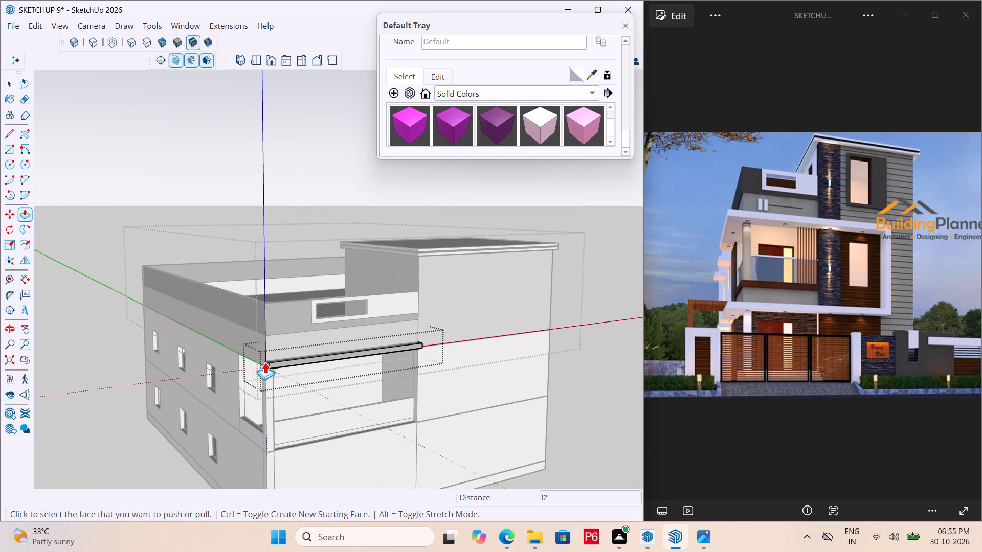
pyautogui.hotkey('ctrl', 'z')
pyautogui.hotkey('ctrl', 'z')
pyautogui.hotkey('ctrl', 'z')
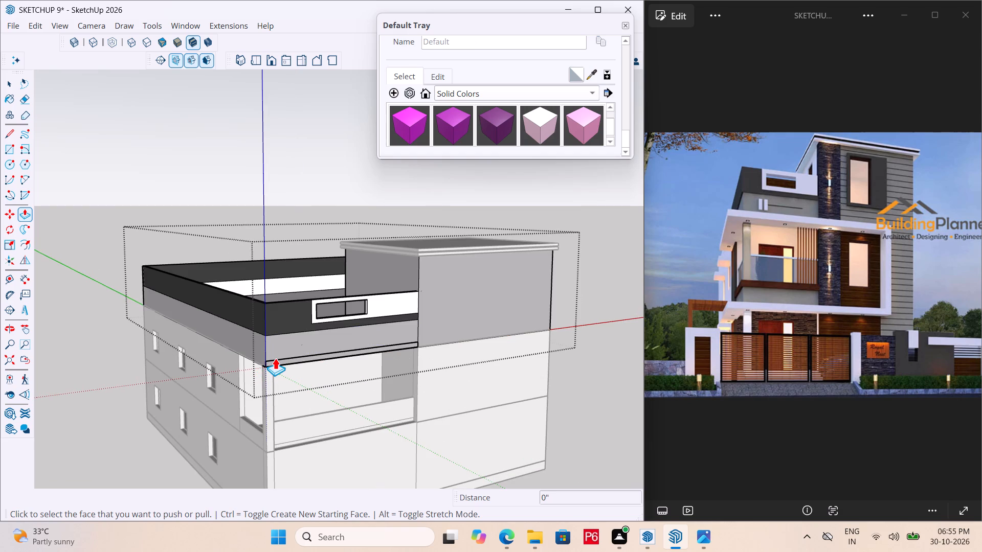
# Undo the band's outline and guide lines on the wall above the balcony, and close the upper-storey group.
pyautogui.hotkey('ctrl', 'z')
pyautogui.hotkey('ctrl', 'z')
pyautogui.hotkey('ctrl', 'z')
pyautogui.hotkey('ctrl', 'z')
pyautogui.hotkey('ctrl', 'z')
pyautogui.hotkey('ctrl', 'z')
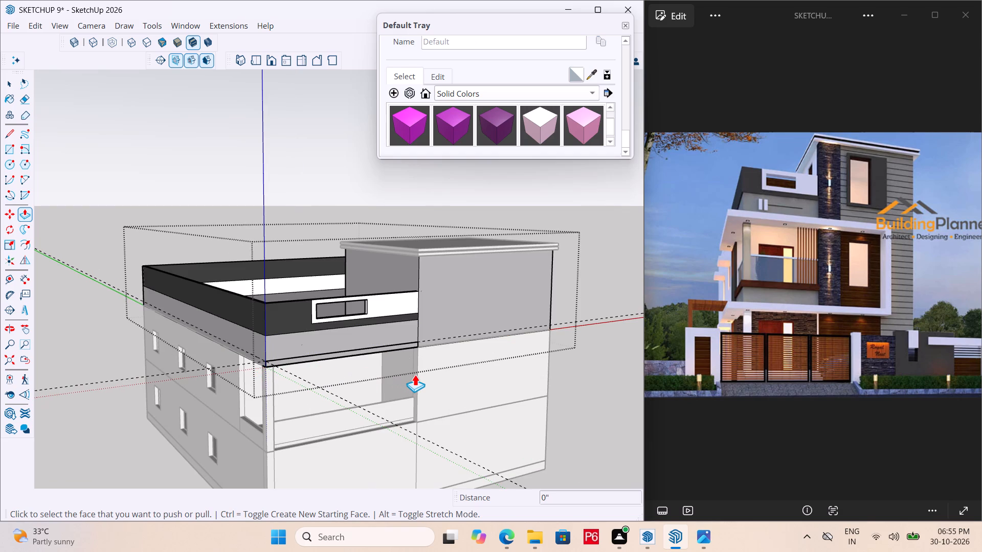
pyautogui.hotkey('ctrl', 'z')
pyautogui.hotkey('ctrl', 'z')
pyautogui.hotkey('ctrl', 'z')
pyautogui.hotkey('ctrl', 'z')
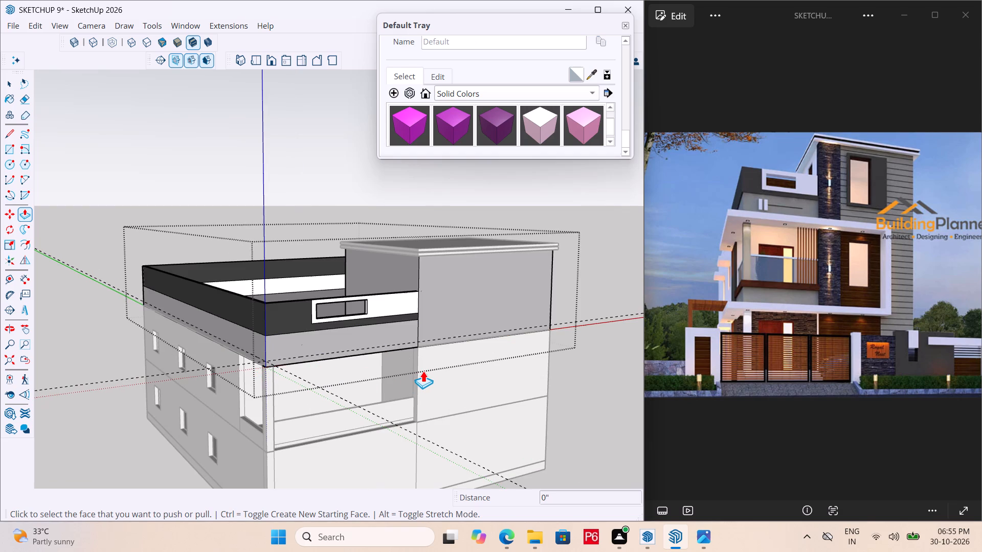
pyautogui.hotkey('ctrl', 'z')
pyautogui.hotkey('ctrl', 'z')
pyautogui.hotkey('ctrl', 'z')
pyautogui.hotkey('ctrl', 'z')
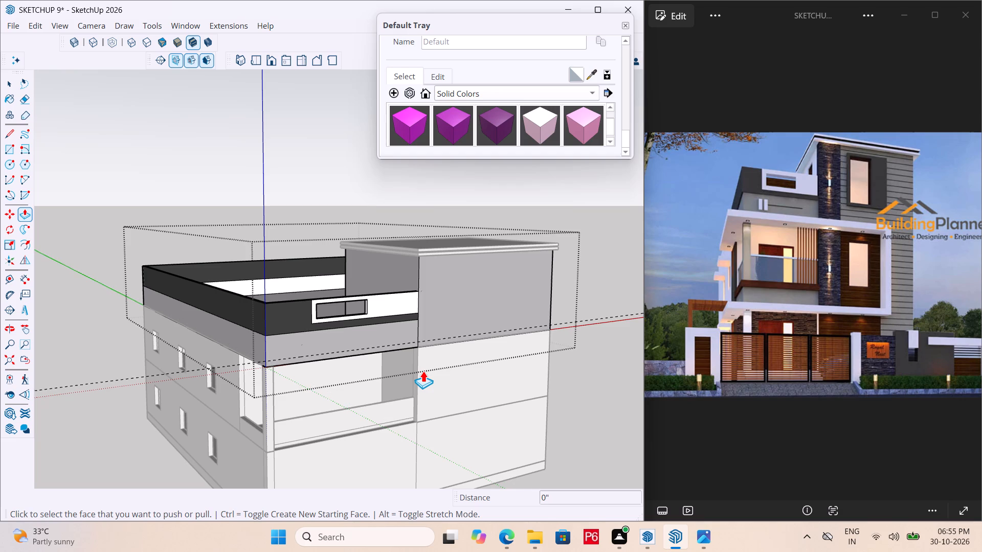
pyautogui.hotkey('ctrl', 'z')
pyautogui.scroll(-3, 379, 351)
pyautogui.press('space')
pyautogui.click(547, 373)
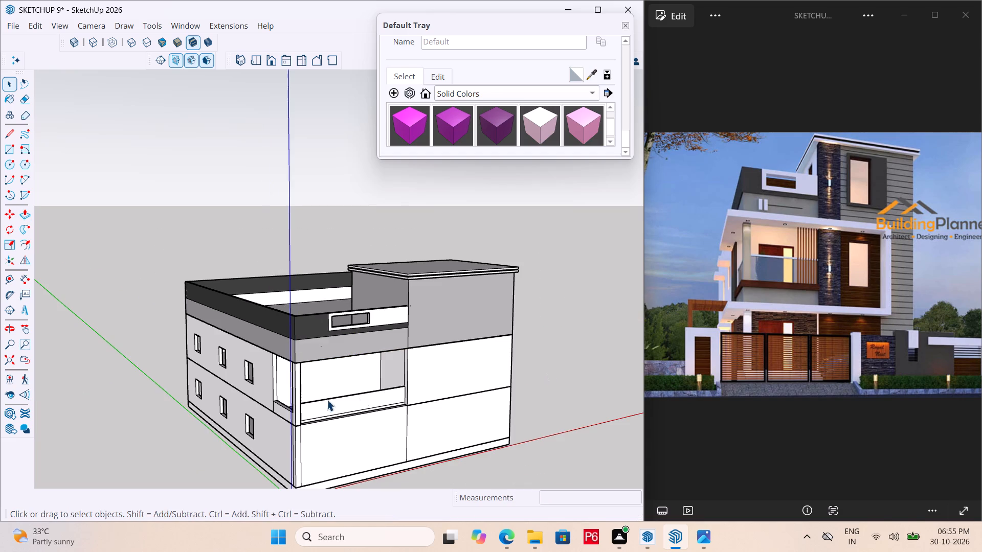
# Examine the house's front, side and underside, and select the upper-storey group to check its extent.
pyautogui.moveTo(212, 377); pyautogui.dragTo(228, 312, button='middle')
pyautogui.moveTo(319, 354); pyautogui.dragTo(278, 294, button='middle')
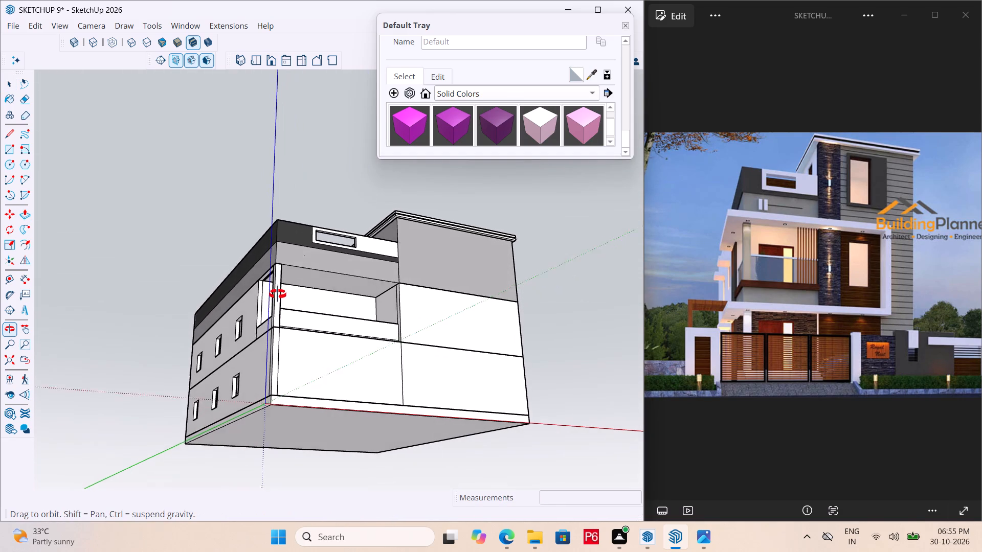
pyautogui.moveTo(278, 294); pyautogui.dragTo(305, 305, button='middle')
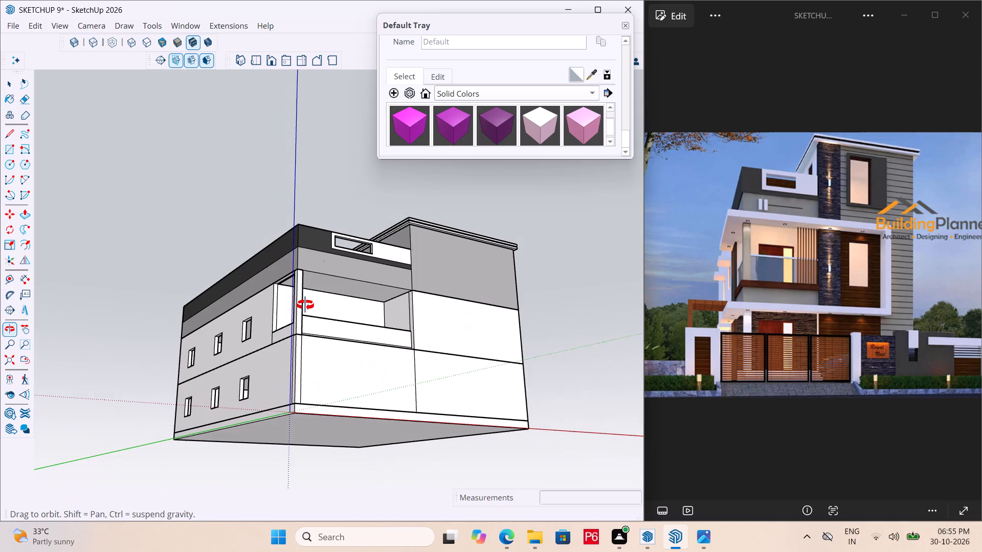
pyautogui.moveTo(305, 305); pyautogui.dragTo(296, 348, button='middle')
pyautogui.scroll(4, 319, 338)
pyautogui.scroll(1, 290, 302)
pyautogui.moveTo(290, 302); pyautogui.dragTo(321, 347, button='middle')
pyautogui.scroll(-6, 222, 326)
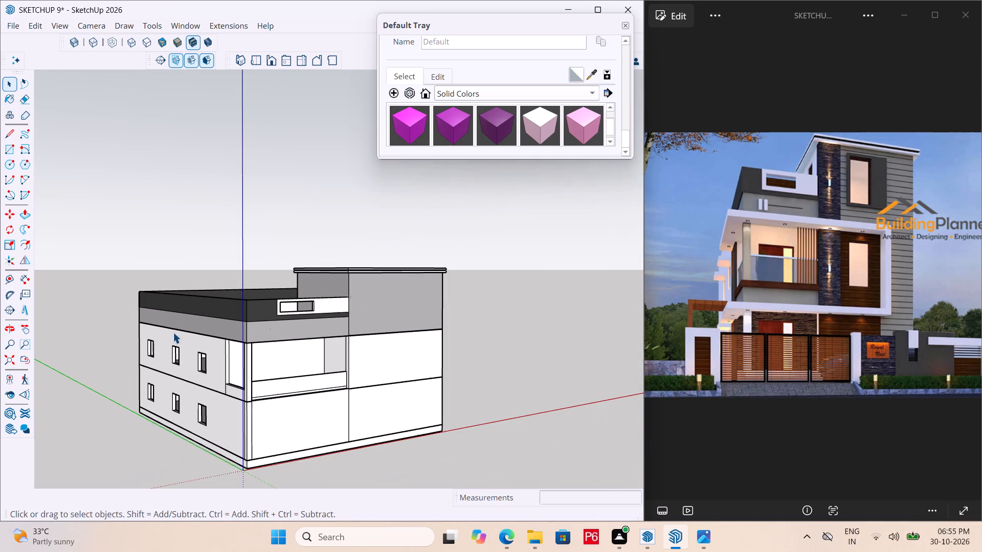
pyautogui.moveTo(465, 337); pyautogui.dragTo(348, 330, button='middle')
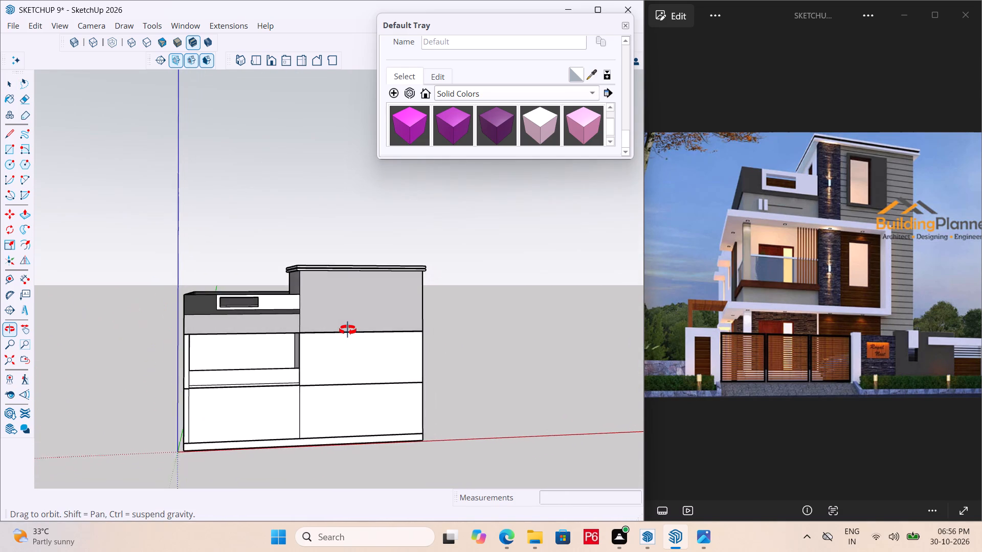
pyautogui.moveTo(348, 330); pyautogui.dragTo(334, 330, button='middle')
pyautogui.scroll(3, 333, 330)
pyautogui.scroll(4, 294, 315)
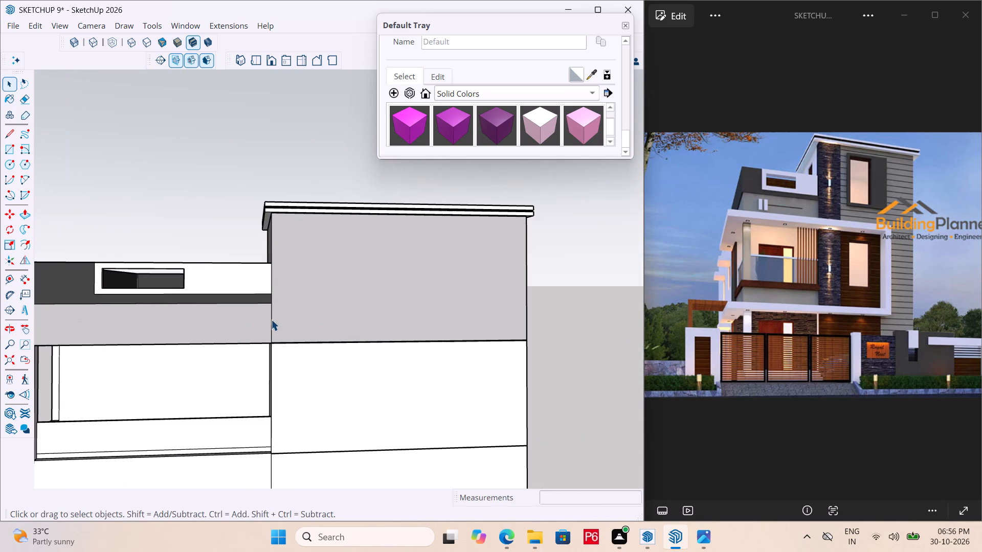
pyautogui.click(276, 317)
pyautogui.scroll(-5, 384, 282)
pyautogui.moveTo(337, 337); pyautogui.dragTo(396, 344, button='middle')
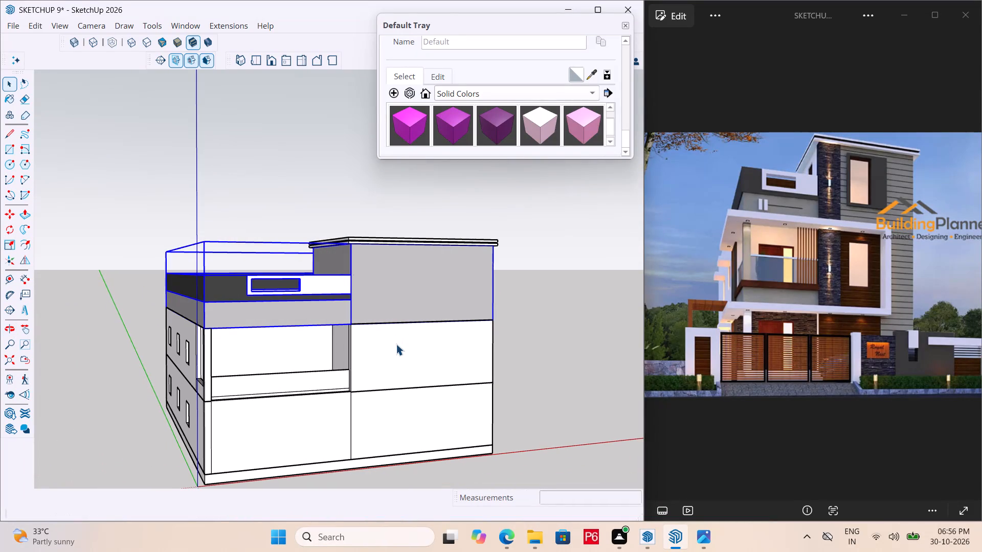
# Save the model and clear the selection of the upper-storey group.
pyautogui.hotkey('ctrl', 's')
pyautogui.hotkey('ctrl', 's')
pyautogui.click(528, 334)
# Open the first-floor wall group for editing and select the front face of the balcony's corner pillar.
pyautogui.moveTo(438, 351); pyautogui.dragTo(440, 350, button='middle')
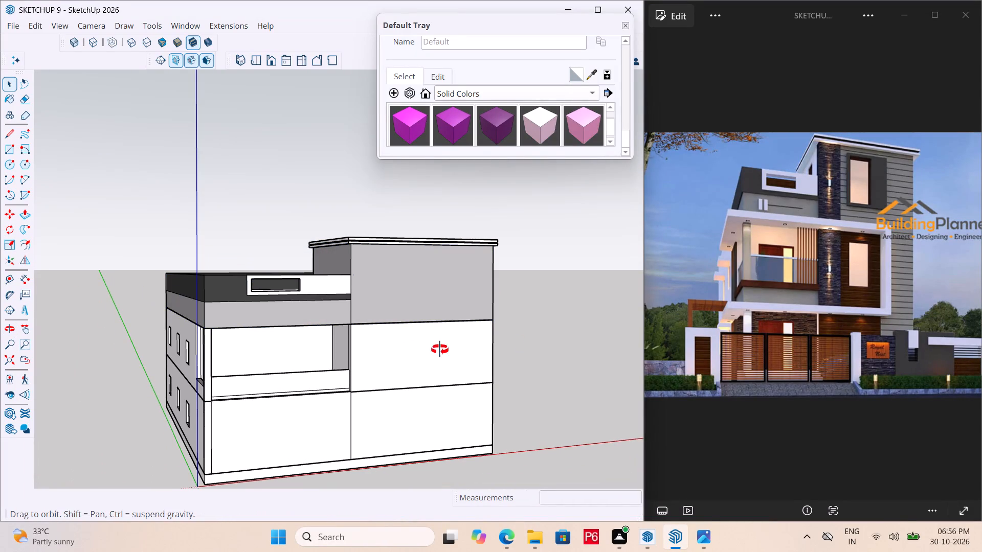
pyautogui.moveTo(440, 350); pyautogui.dragTo(433, 359, button='middle')
pyautogui.moveTo(228, 371); pyautogui.dragTo(279, 361, button='middle')
pyautogui.scroll(1, 263, 365)
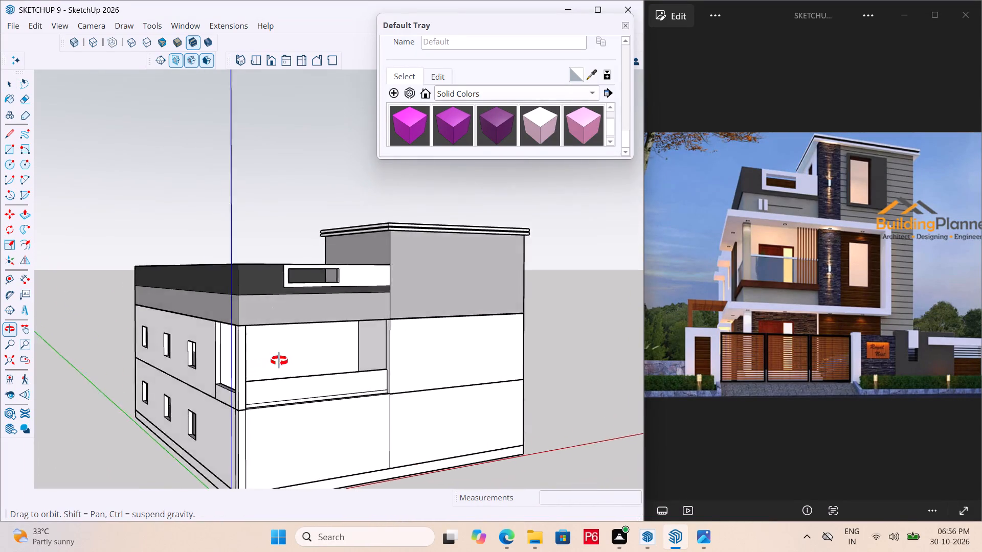
pyautogui.moveTo(279, 361); pyautogui.dragTo(313, 261, button='middle')
pyautogui.scroll(3, 319, 221)
pyautogui.moveTo(307, 205); pyautogui.dragTo(245, 167, button='middle')
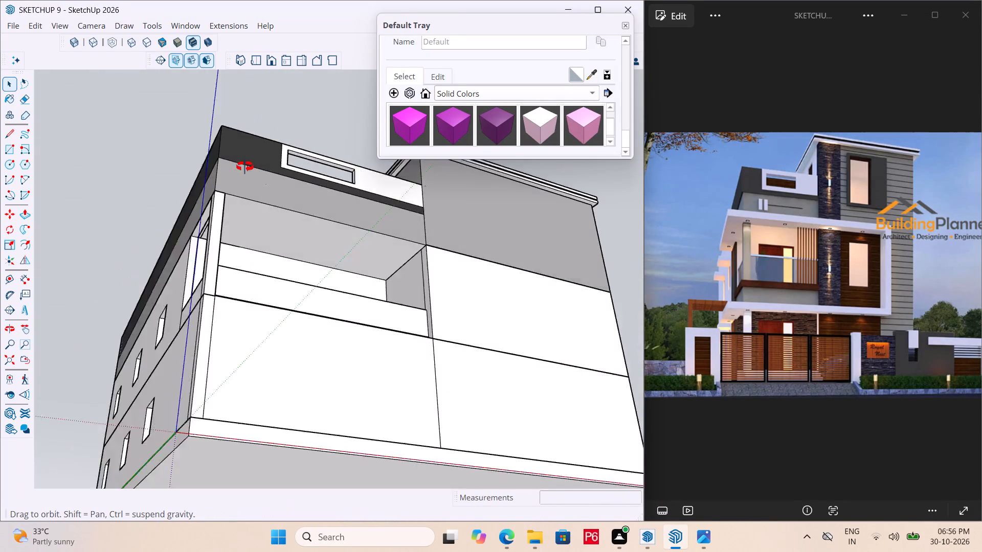
pyautogui.moveTo(245, 167); pyautogui.dragTo(359, 204, button='middle')
pyautogui.scroll(4, 313, 242)
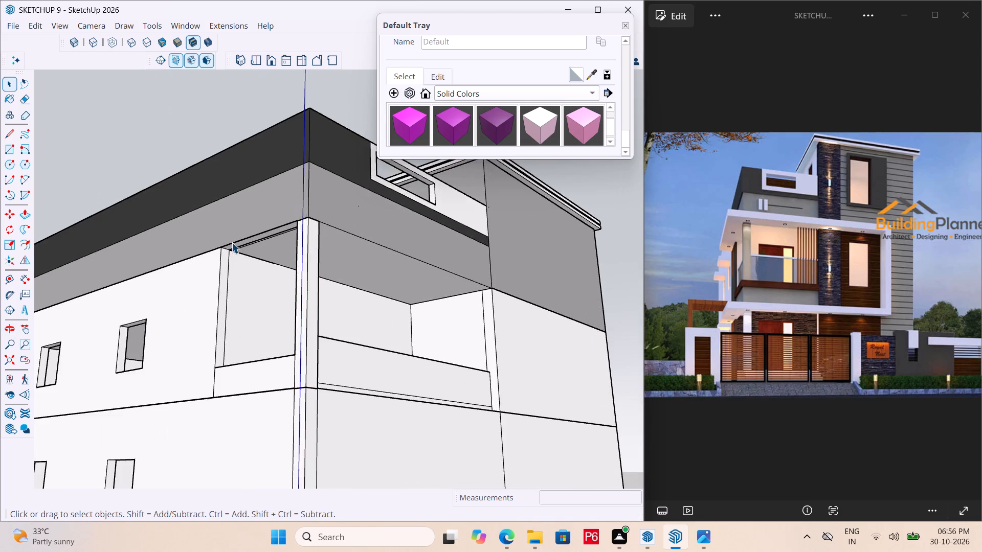
pyautogui.scroll(9, 232, 242)
pyautogui.moveTo(271, 239); pyautogui.dragTo(262, 205, button='middle')
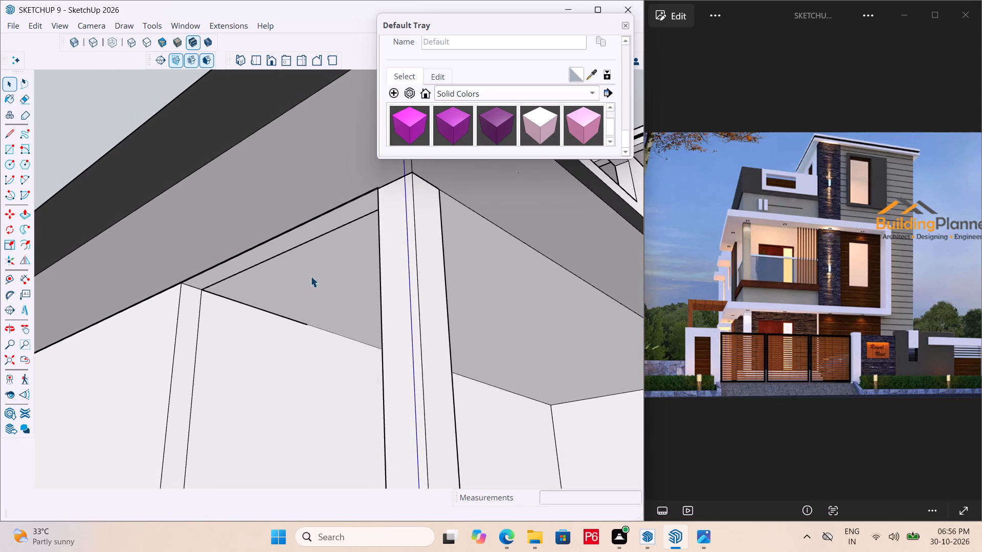
pyautogui.click(310, 276)
pyautogui.doubleClick(295, 261)
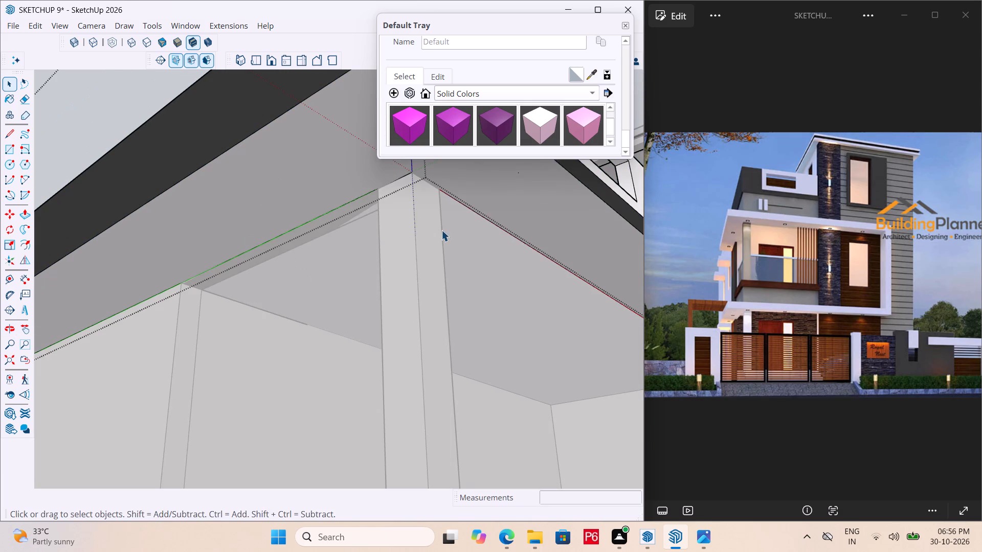
pyautogui.tripleClick(417, 259)
pyautogui.tripleClick(417, 259)
pyautogui.click(417, 259)
pyautogui.doubleClick(423, 247)
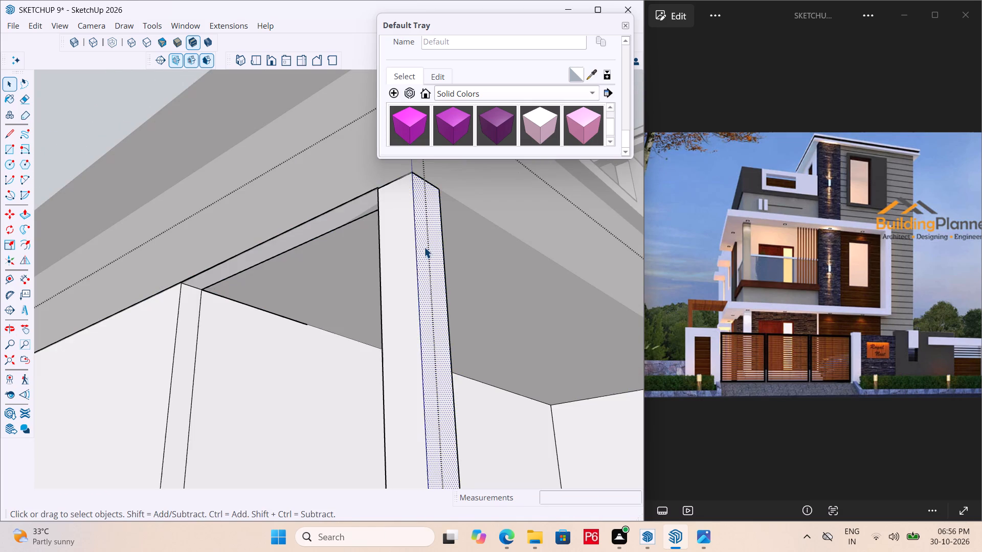
pyautogui.click(423, 231)
# Erase the leftover edges of the narrow strip along the top of the side opening beside the balcony's corner pillar.
pyautogui.press('e')
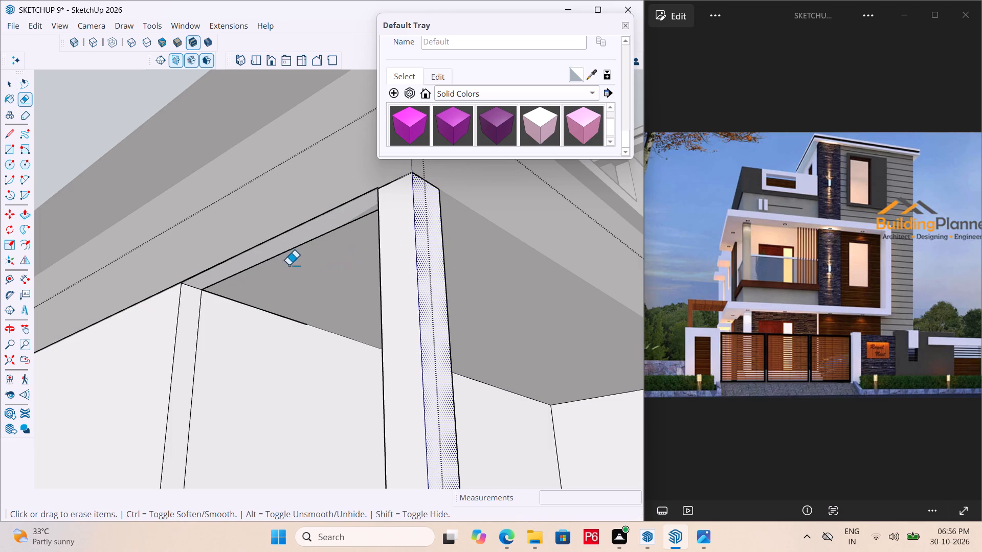
pyautogui.click(292, 254)
pyautogui.click(295, 248)
pyautogui.moveTo(305, 257); pyautogui.dragTo(243, 192, button='middle')
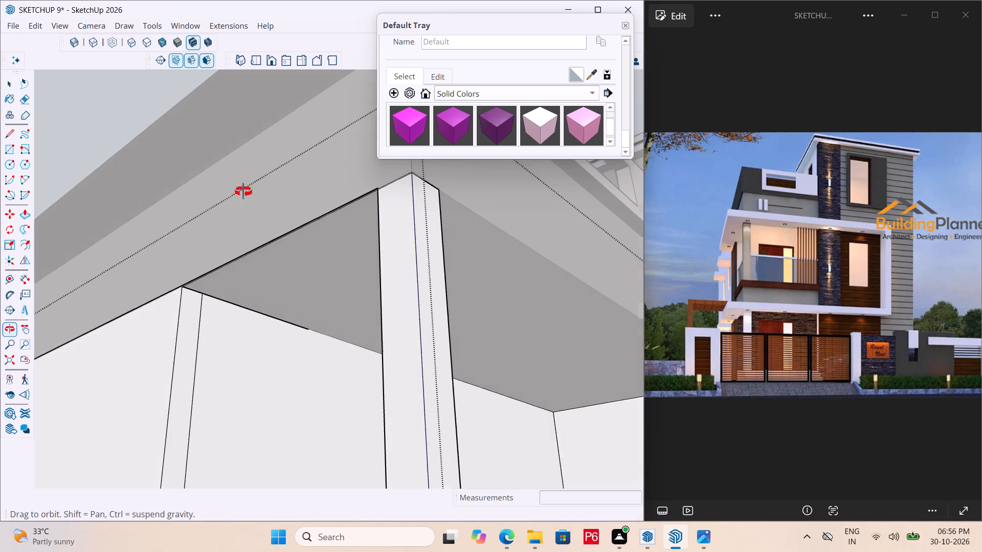
pyautogui.moveTo(243, 192); pyautogui.dragTo(385, 234, button='middle')
pyautogui.scroll(16, 370, 199)
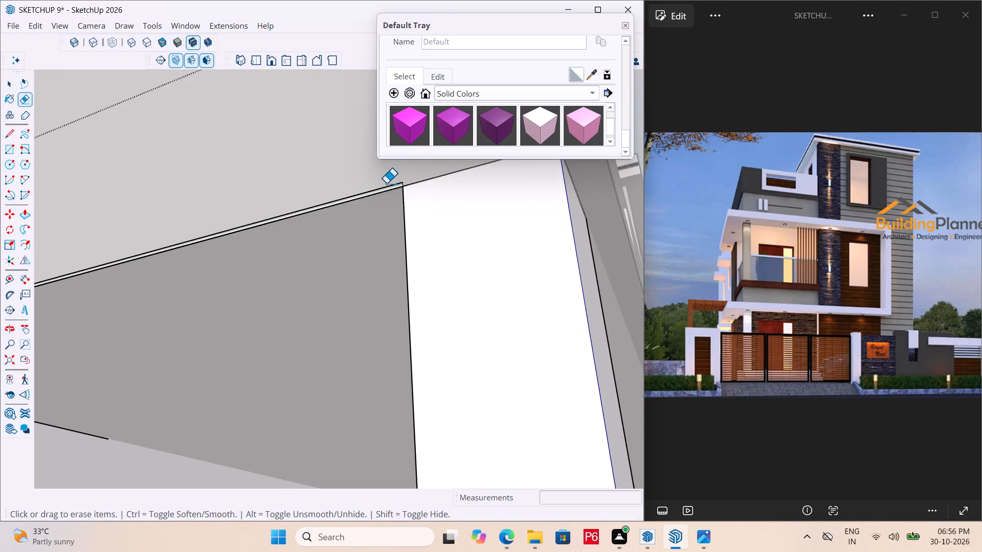
pyautogui.click(400, 183)
pyautogui.tripleClick(397, 183)
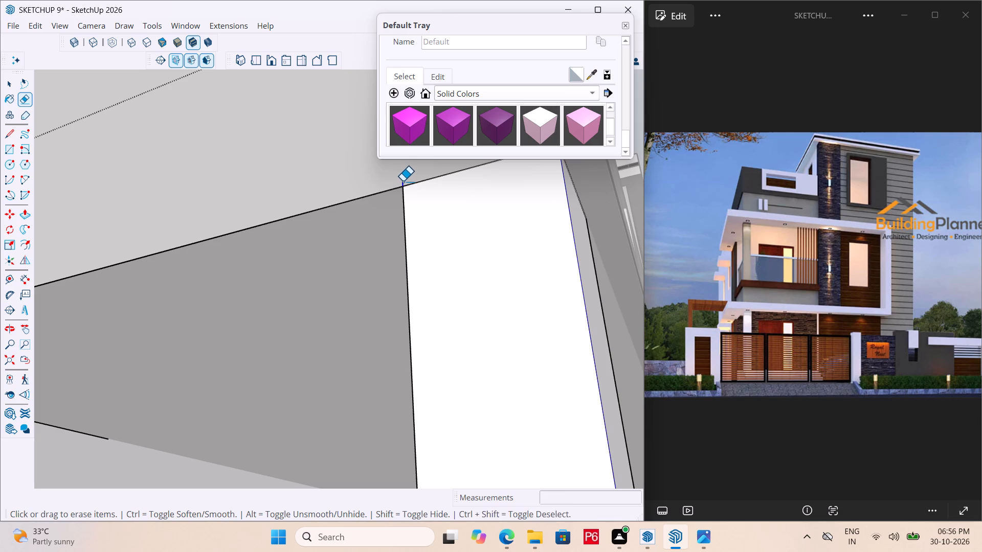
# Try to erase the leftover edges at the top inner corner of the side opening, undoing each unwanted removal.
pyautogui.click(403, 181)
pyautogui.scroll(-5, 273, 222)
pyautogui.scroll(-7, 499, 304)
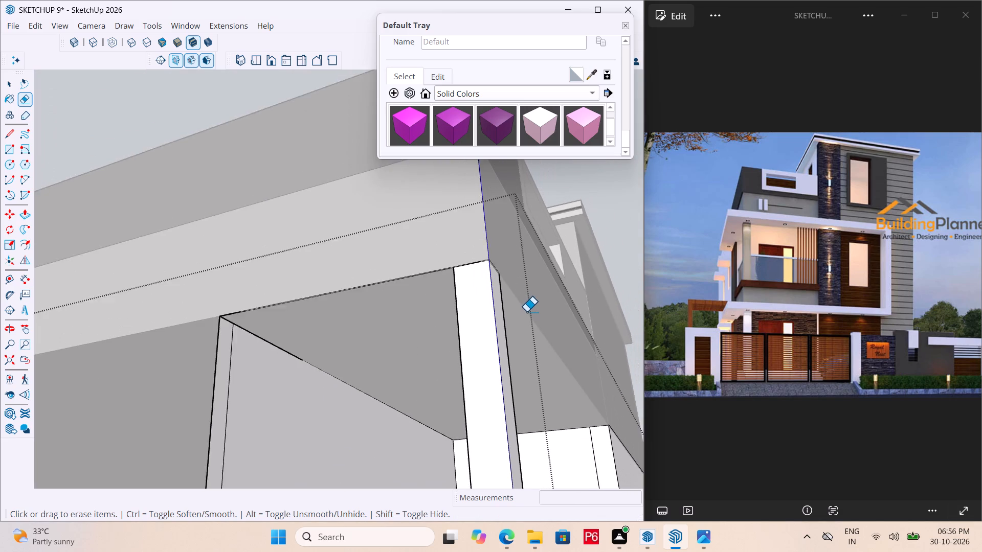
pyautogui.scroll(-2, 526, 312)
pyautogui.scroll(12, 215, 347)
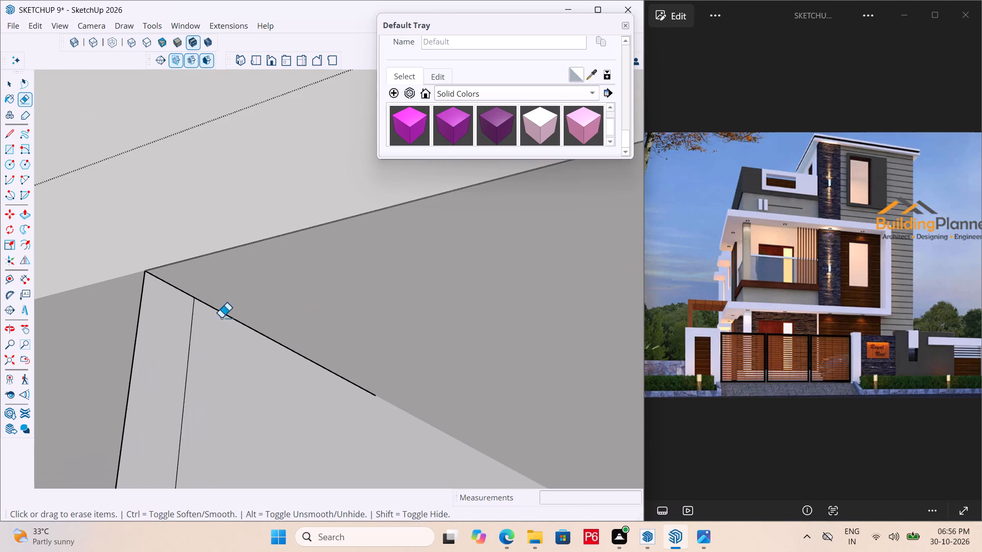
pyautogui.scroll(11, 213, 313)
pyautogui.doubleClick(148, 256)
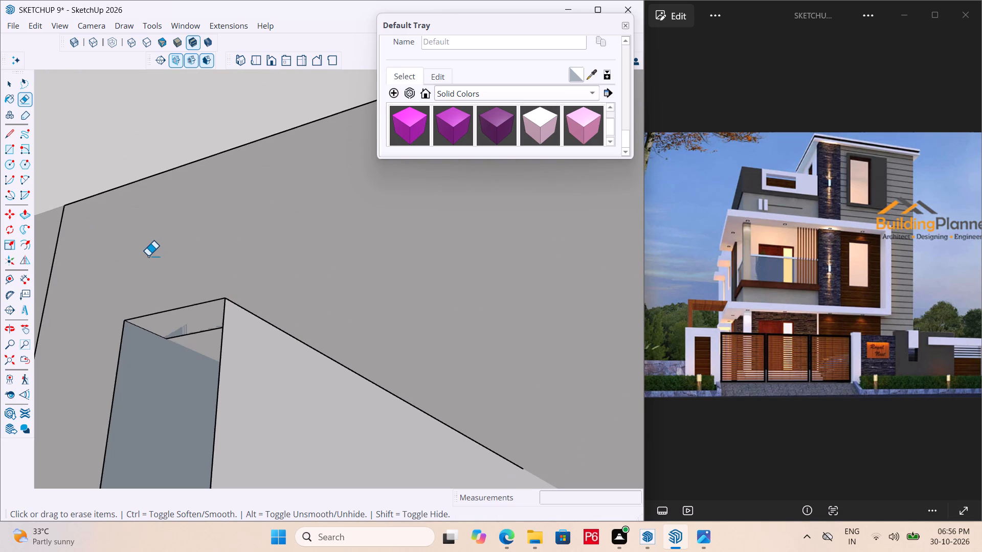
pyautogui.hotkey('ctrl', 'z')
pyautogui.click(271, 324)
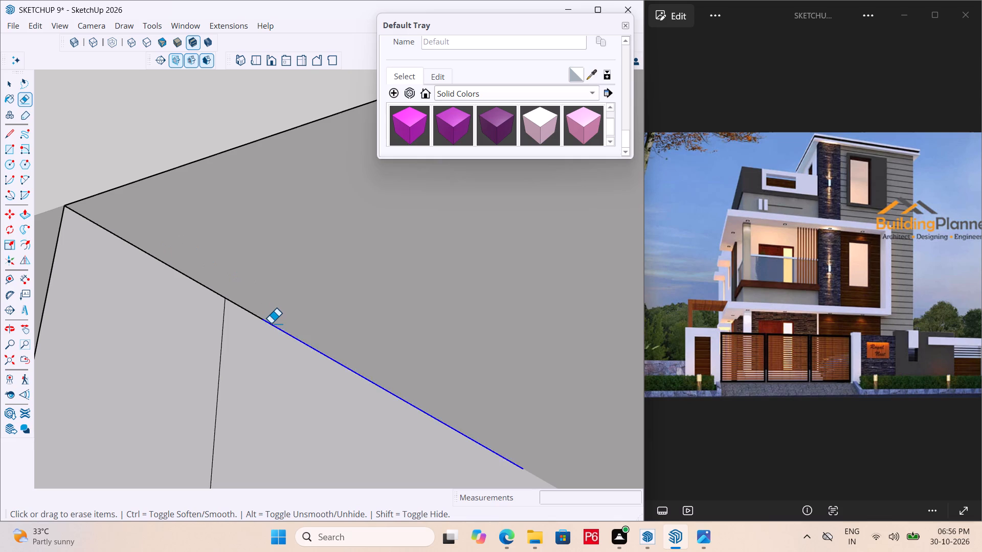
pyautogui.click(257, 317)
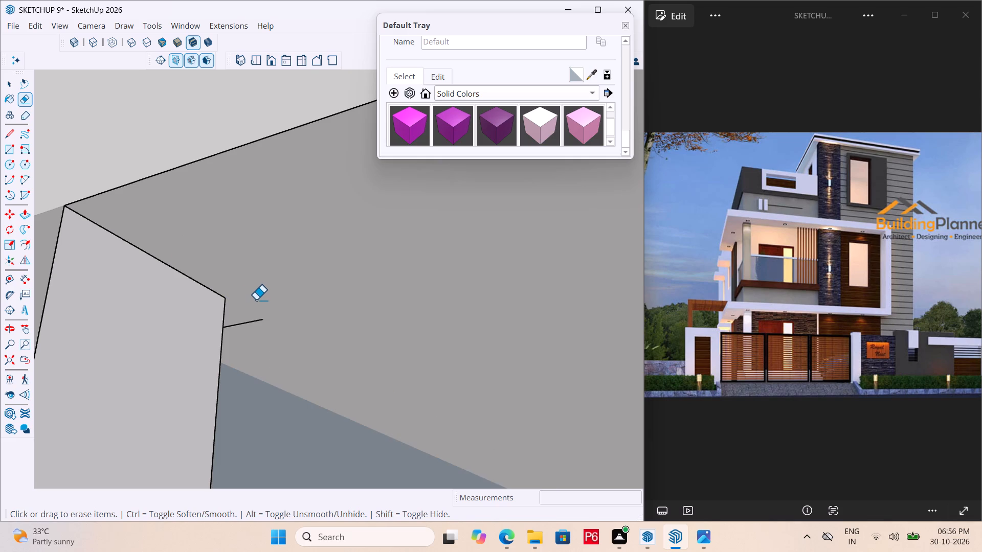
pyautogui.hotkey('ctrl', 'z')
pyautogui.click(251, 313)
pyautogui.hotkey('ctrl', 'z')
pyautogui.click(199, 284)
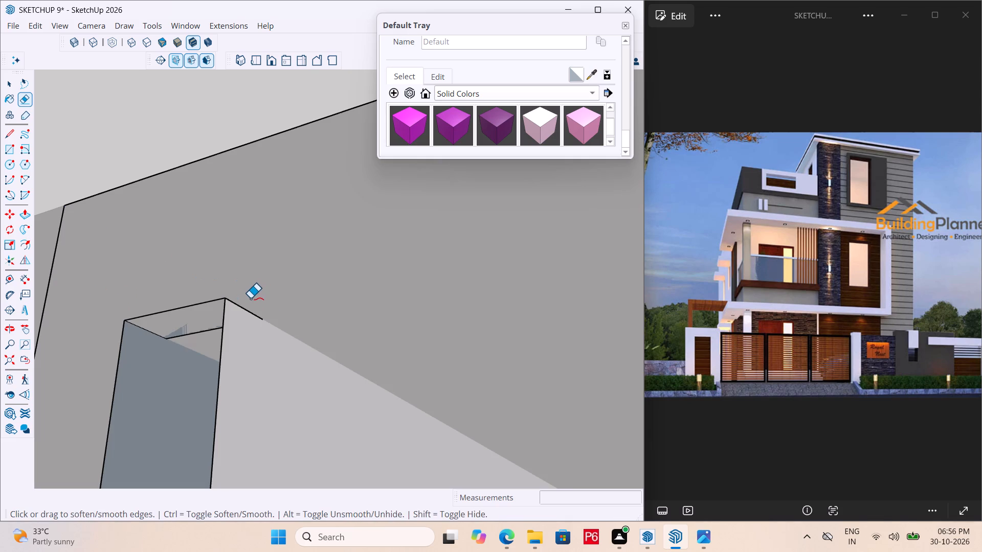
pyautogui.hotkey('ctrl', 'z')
# Save the model.
pyautogui.keyDown('ctrl'); pyautogui.scroll(-20, 250, 296); pyautogui.keyUp('ctrl')
pyautogui.keyDown('ctrl'); pyautogui.scroll(-7, 250, 296); pyautogui.keyUp('ctrl')
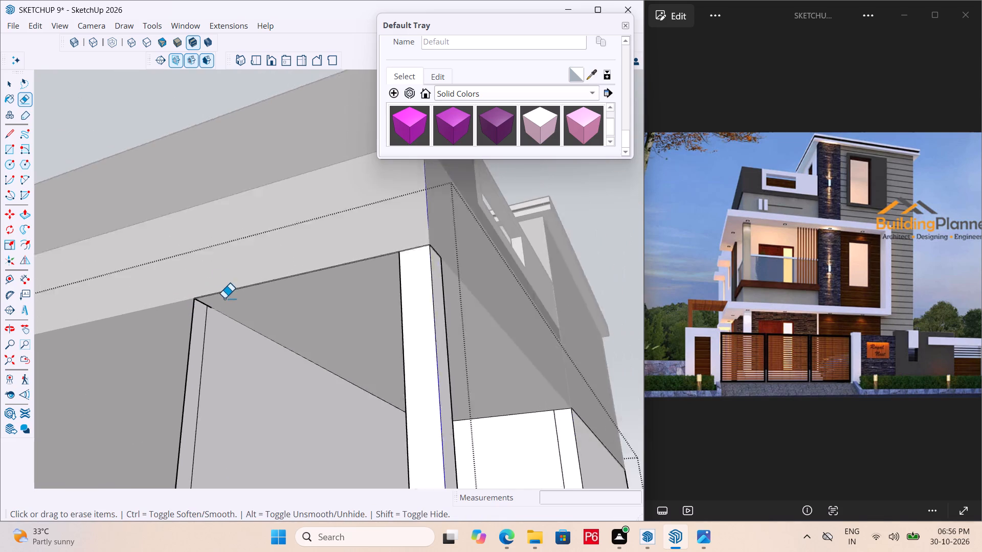
pyautogui.scroll(-6, 220, 309)
pyautogui.hotkey('ctrl', 's')
pyautogui.hotkey('ctrl', 's')
pyautogui.hotkey('ctrl', 's')
pyautogui.hotkey('ctrl', 's')
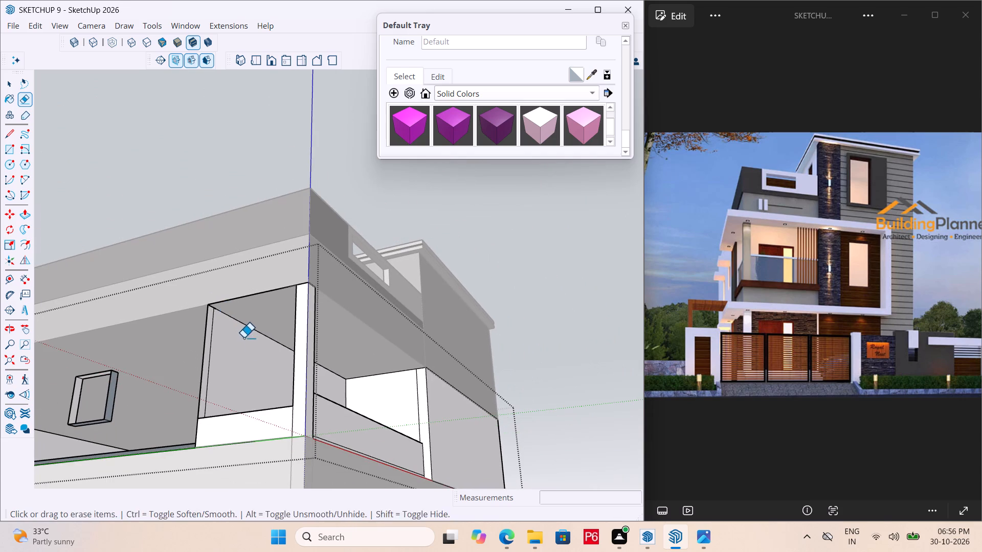
# Undo the recent edge erasures on the first-floor walls around the side opening, going back eight edits.
pyautogui.moveTo(265, 376); pyautogui.dragTo(238, 402, button='middle')
pyautogui.scroll(-4, 318, 365)
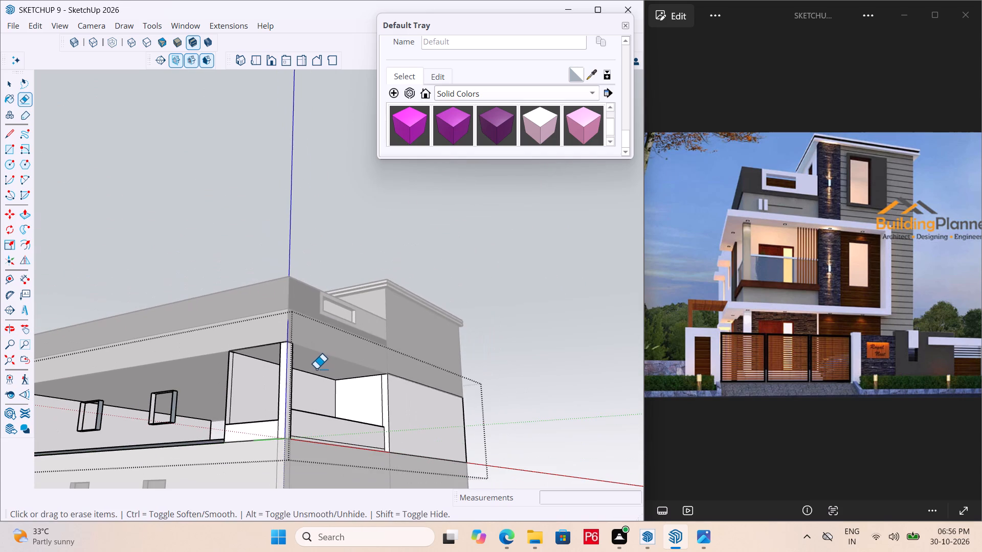
pyautogui.hotkey('ctrl', 'z')
pyautogui.hotkey('ctrl', 'z')
pyautogui.hotkey('ctrl', 'z')
pyautogui.hotkey('ctrl', 'z')
pyautogui.hotkey('ctrl', 'z')
pyautogui.hotkey('ctrl', 'z')
pyautogui.hotkey('ctrl', 'z')
pyautogui.hotkey('ctrl', 'z')
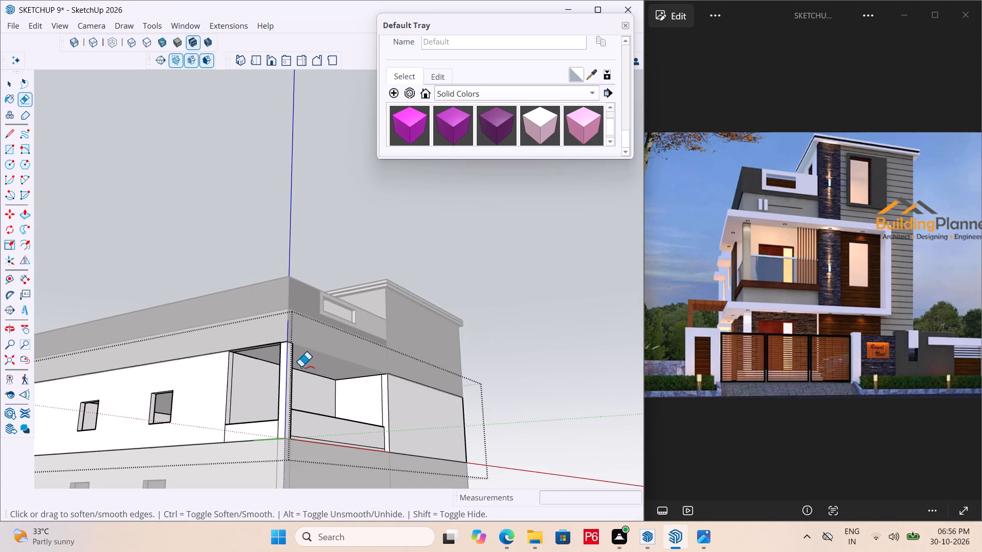
# Check the restored walls from the front and side, save the model and close the first-floor wall group.
pyautogui.moveTo(260, 368); pyautogui.dragTo(27, 399, button='middle')
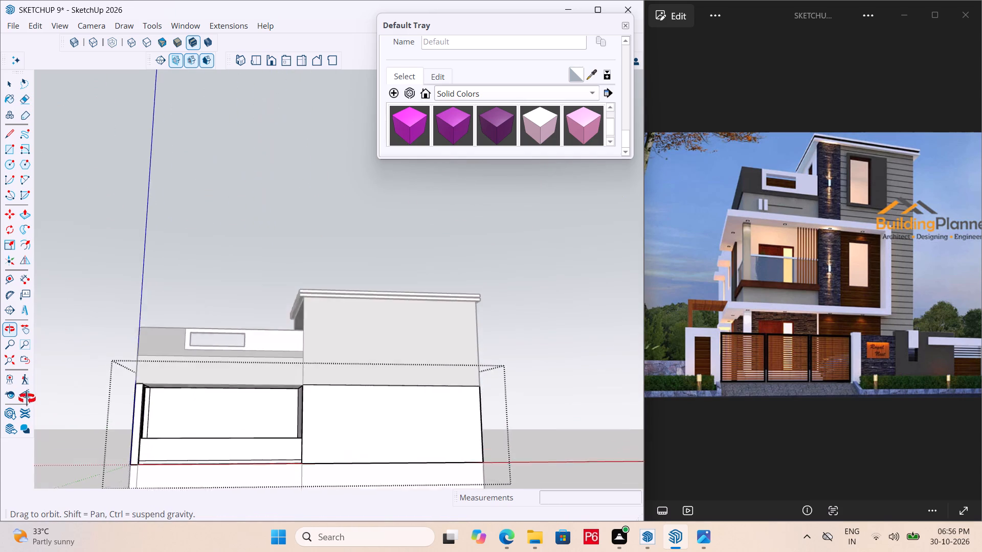
pyautogui.moveTo(27, 399); pyautogui.dragTo(0, 418, button='middle')
pyautogui.moveTo(225, 418); pyautogui.dragTo(313, 436, button='middle')
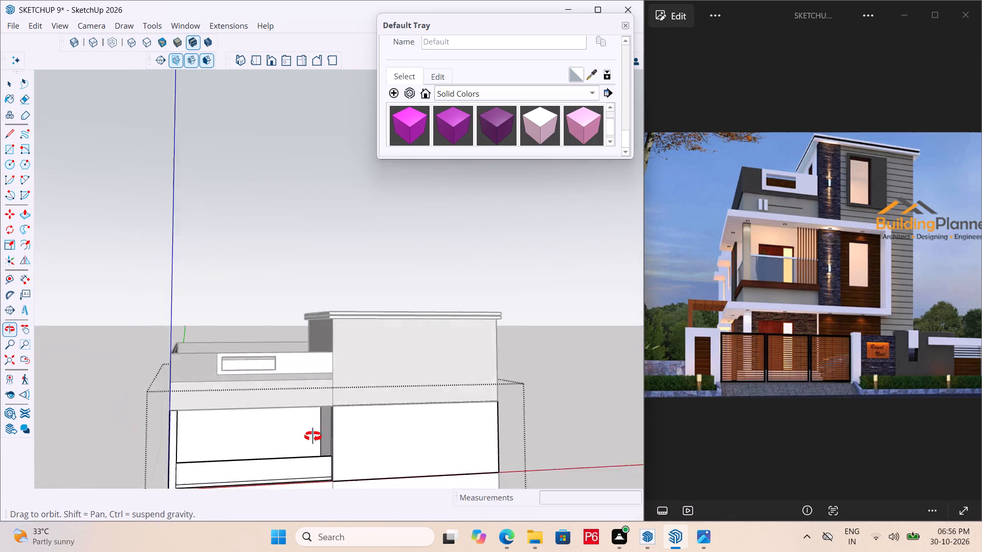
pyautogui.moveTo(313, 436); pyautogui.dragTo(428, 428, button='middle')
pyautogui.hotkey('ctrl', 's')
pyautogui.hotkey('ctrl', 's')
pyautogui.hotkey('ctrl', 's')
pyautogui.hotkey('ctrl', 's')
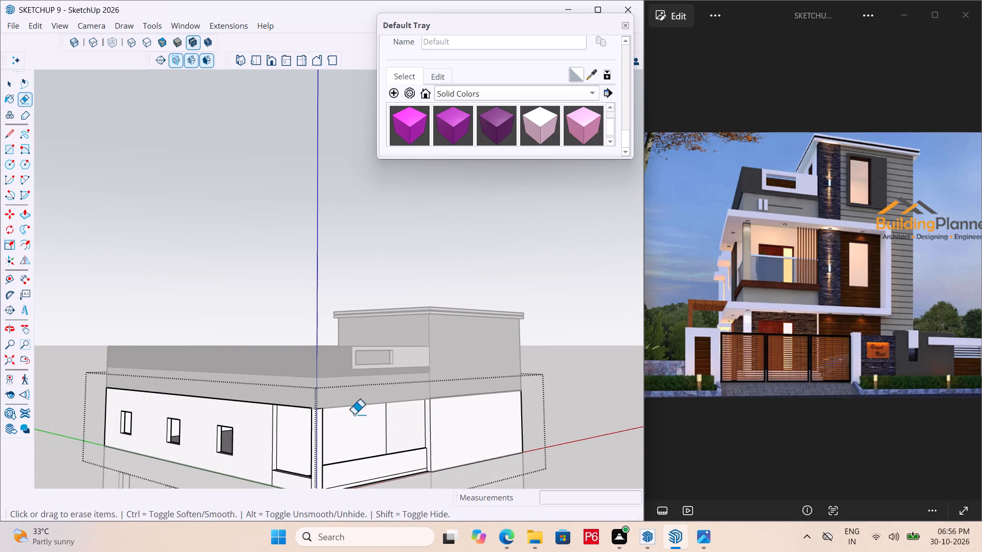
pyautogui.hotkey('ctrl', 's')
pyautogui.scroll(-6, 304, 399)
pyautogui.middleClick(345, 471)
pyautogui.press('space')
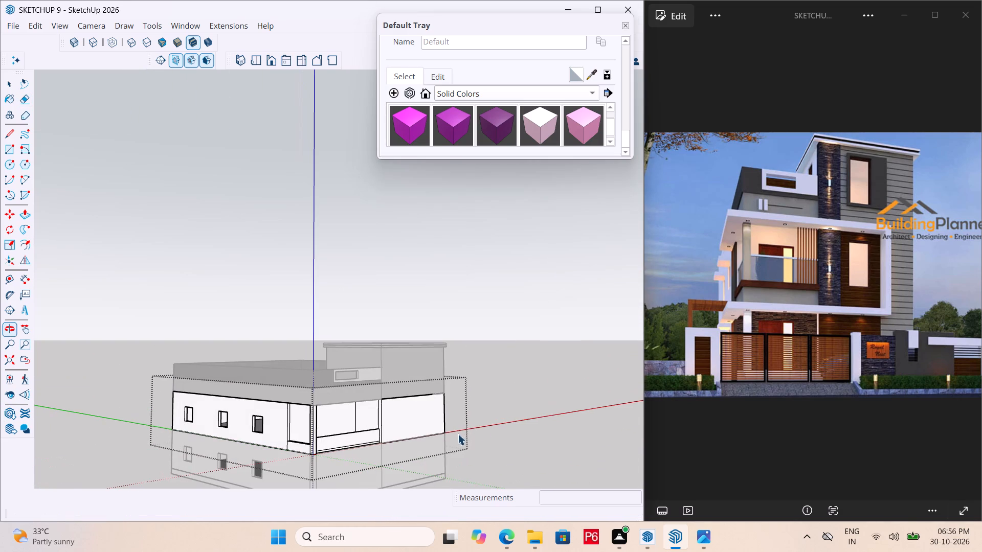
pyautogui.click(485, 429)
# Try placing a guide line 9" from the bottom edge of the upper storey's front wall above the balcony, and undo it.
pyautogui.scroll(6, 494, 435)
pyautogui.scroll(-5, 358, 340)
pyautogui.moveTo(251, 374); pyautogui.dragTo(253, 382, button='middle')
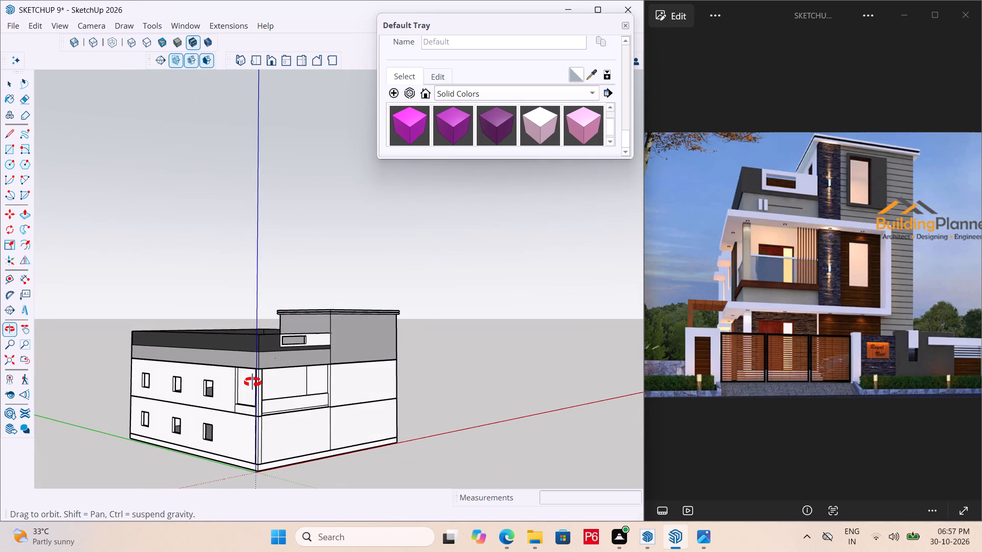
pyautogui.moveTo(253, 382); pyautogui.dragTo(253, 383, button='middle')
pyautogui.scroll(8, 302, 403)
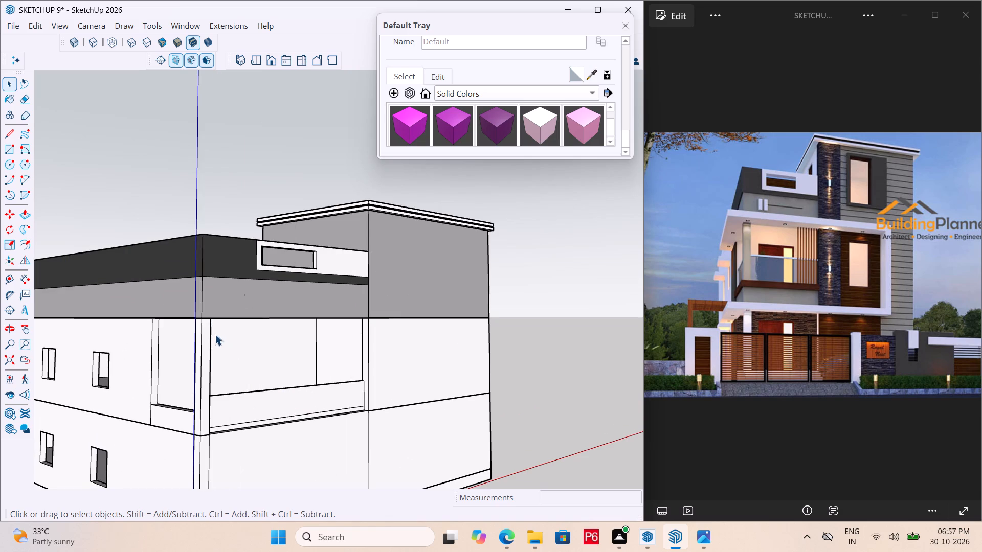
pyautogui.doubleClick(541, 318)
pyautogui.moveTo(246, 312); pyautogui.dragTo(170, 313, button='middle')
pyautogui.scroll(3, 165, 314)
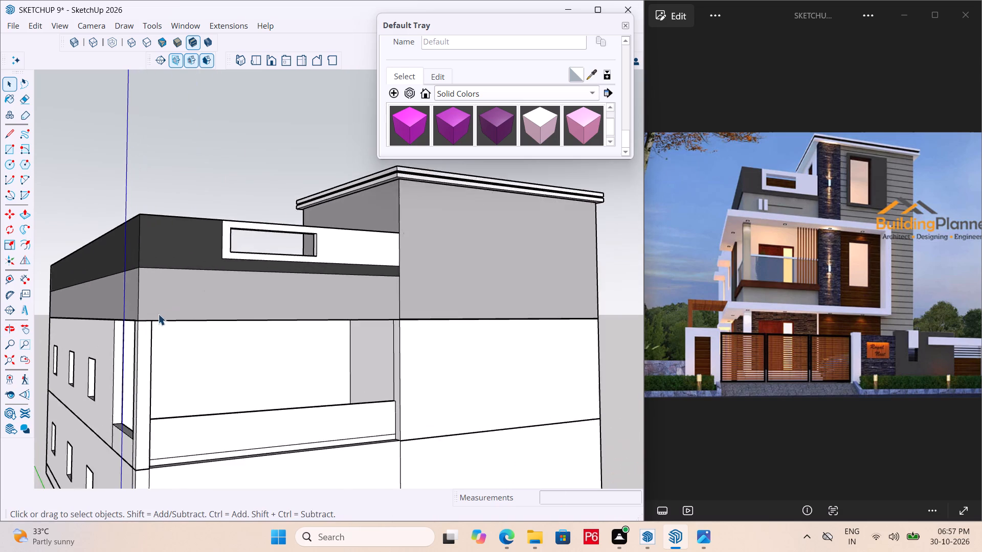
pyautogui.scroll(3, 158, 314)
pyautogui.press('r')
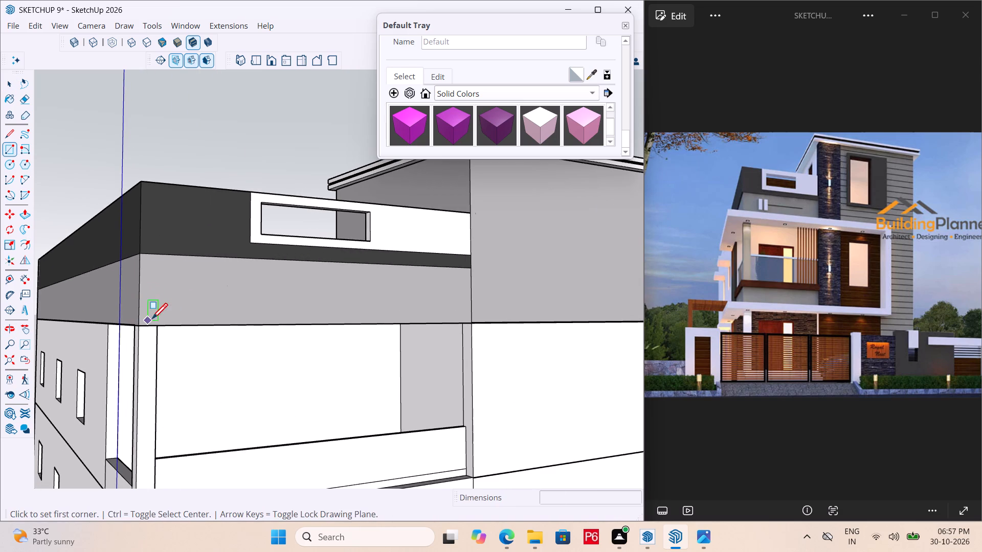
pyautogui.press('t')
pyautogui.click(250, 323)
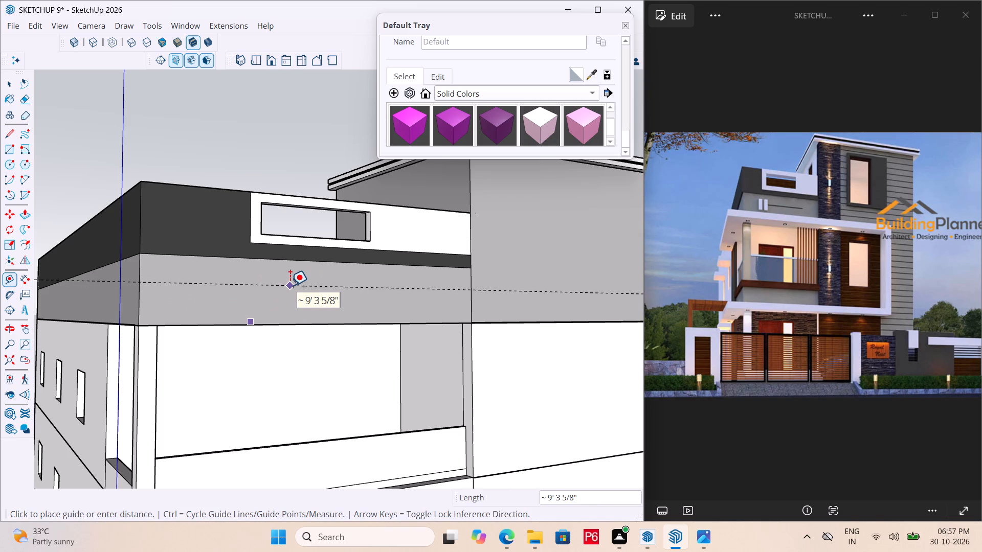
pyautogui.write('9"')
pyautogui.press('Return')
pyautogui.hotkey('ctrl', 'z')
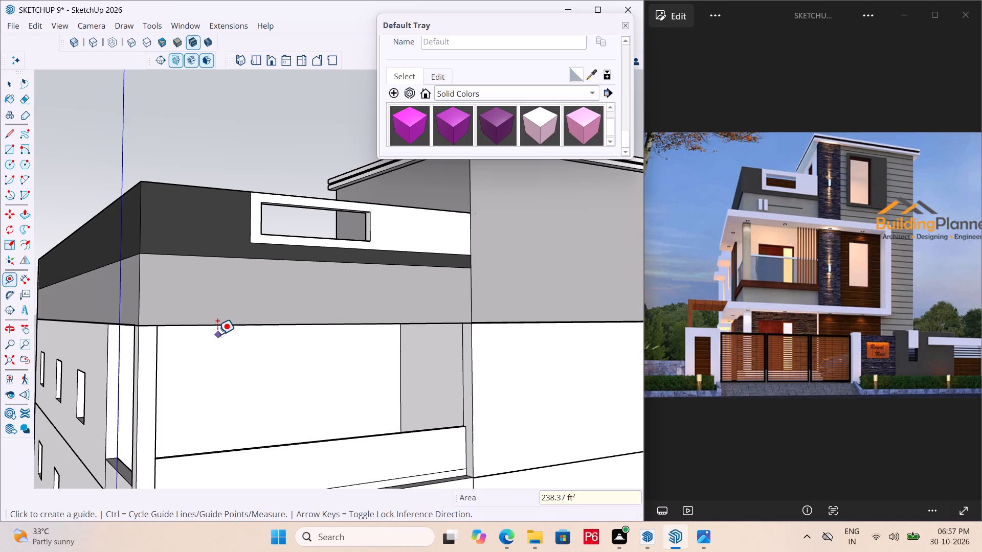
# Place a guide line 9" above the bottom edge of the upper storey's front face and save the model.
pyautogui.scroll(-12, 209, 335)
pyautogui.moveTo(178, 330); pyautogui.dragTo(237, 347, button='middle')
pyautogui.scroll(9, 237, 347)
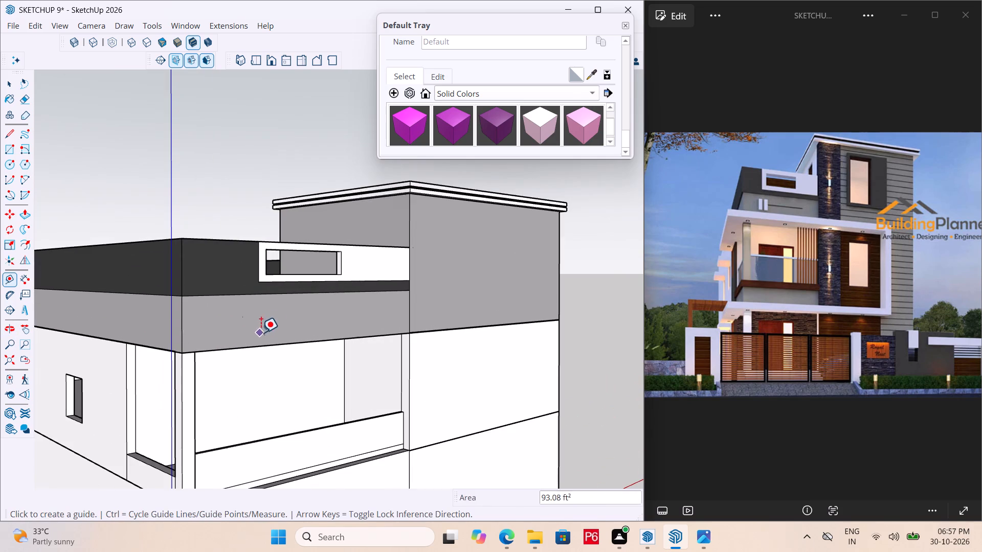
pyautogui.press('space')
pyautogui.click(269, 327)
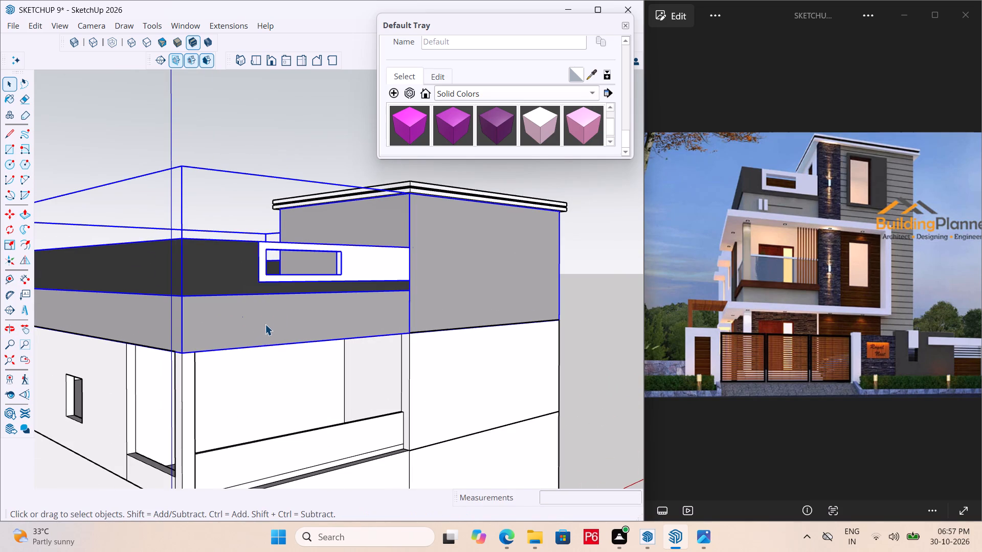
pyautogui.scroll(3, 265, 324)
pyautogui.press('t')
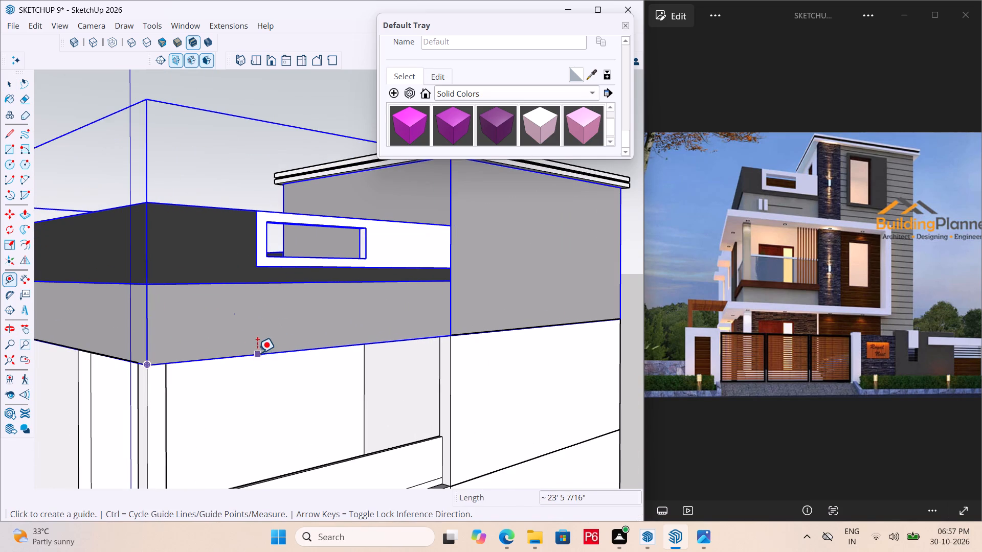
pyautogui.click(257, 353)
pyautogui.write('9"')
pyautogui.press('Return')
pyautogui.hotkey('ctrl', 's')
# Draw a rectangle about 23' 5 7/16" by 9" between the guide and the bottom edge above the balcony, and save.
pyautogui.moveTo(191, 350); pyautogui.dragTo(189, 349, button='middle')
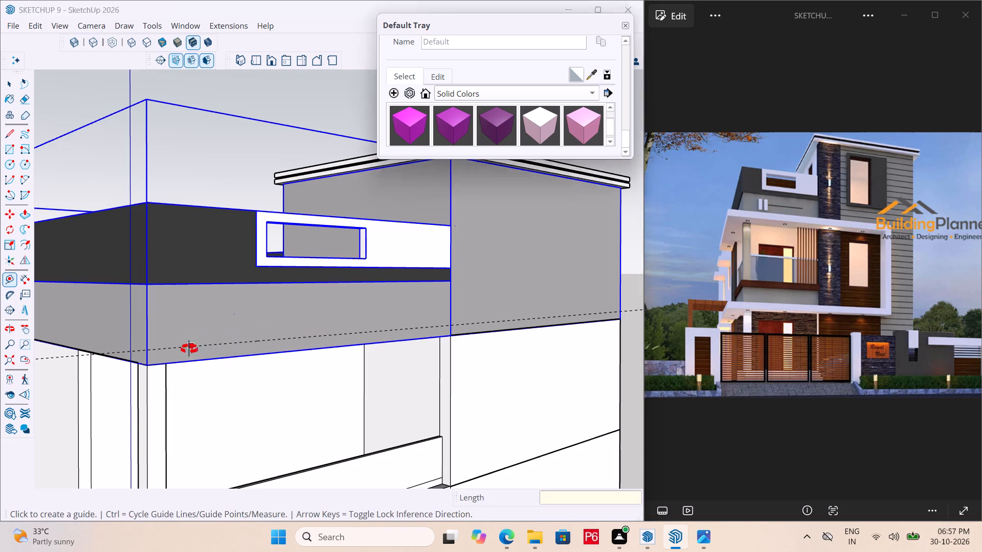
pyautogui.moveTo(189, 349); pyautogui.dragTo(141, 335, button='middle')
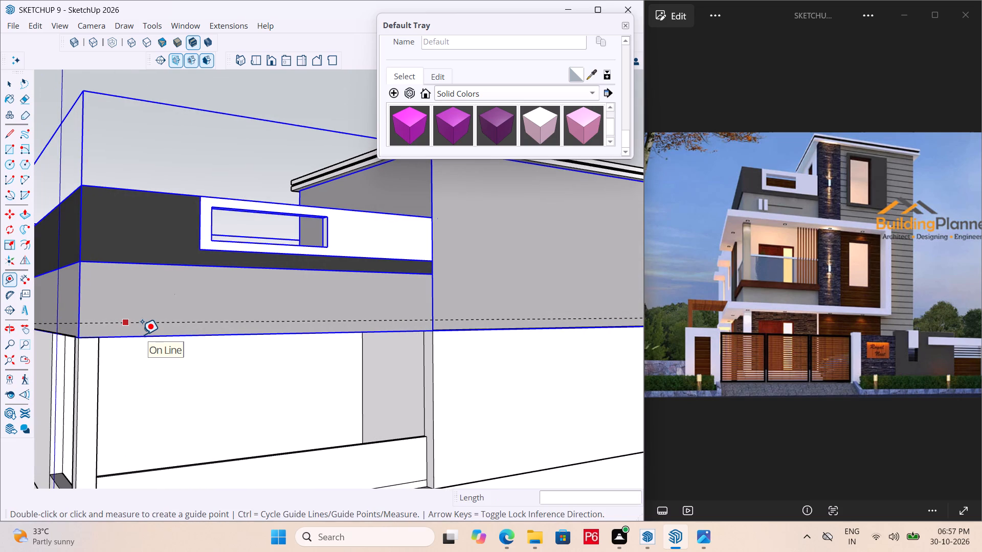
pyautogui.scroll(4, 70, 322)
pyautogui.press('space')
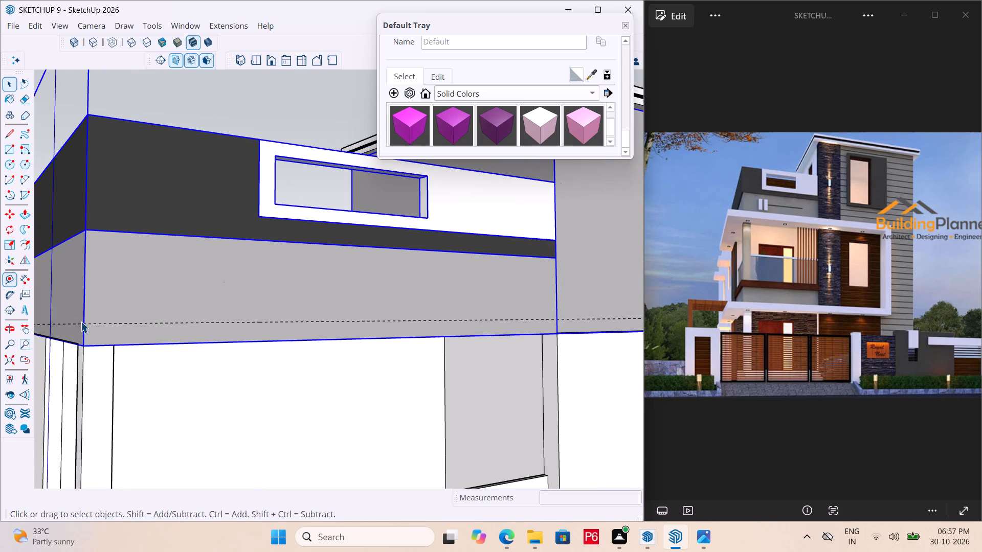
pyautogui.press('r')
pyautogui.click(83, 321)
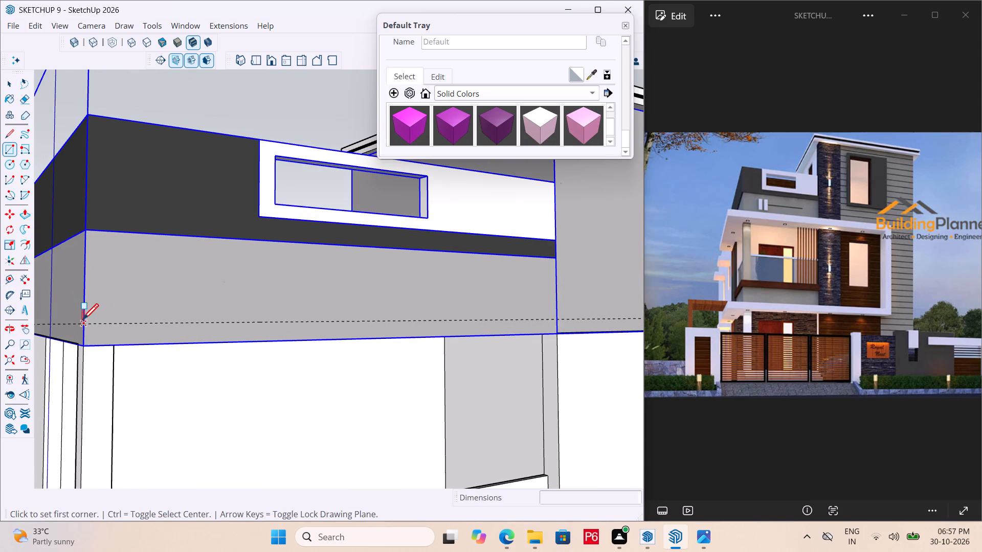
pyautogui.click(558, 336)
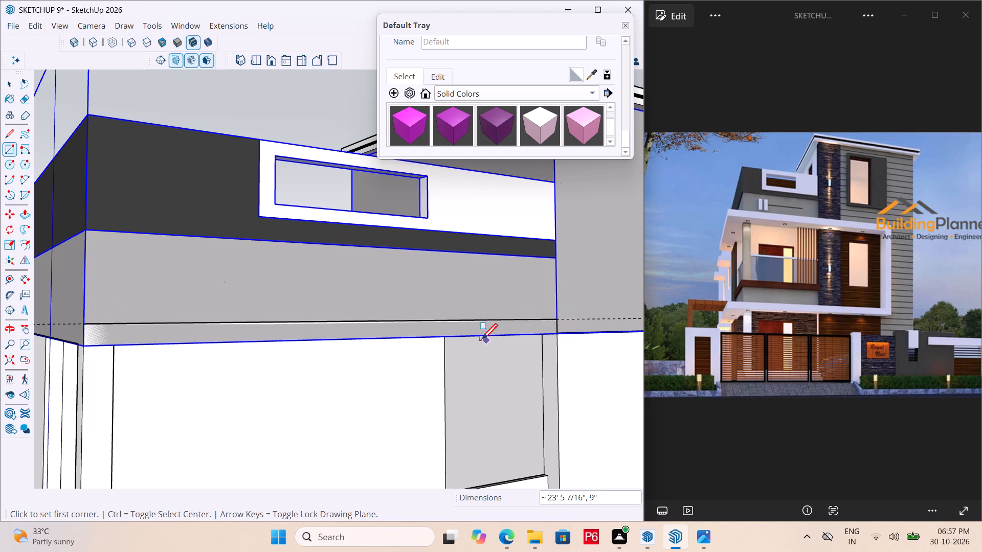
pyautogui.hotkey('ctrl', 's')
# Make the 9" strip above the balcony a group and close the upper-storey group opened by accident.
pyautogui.press('space')
pyautogui.doubleClick(350, 334)
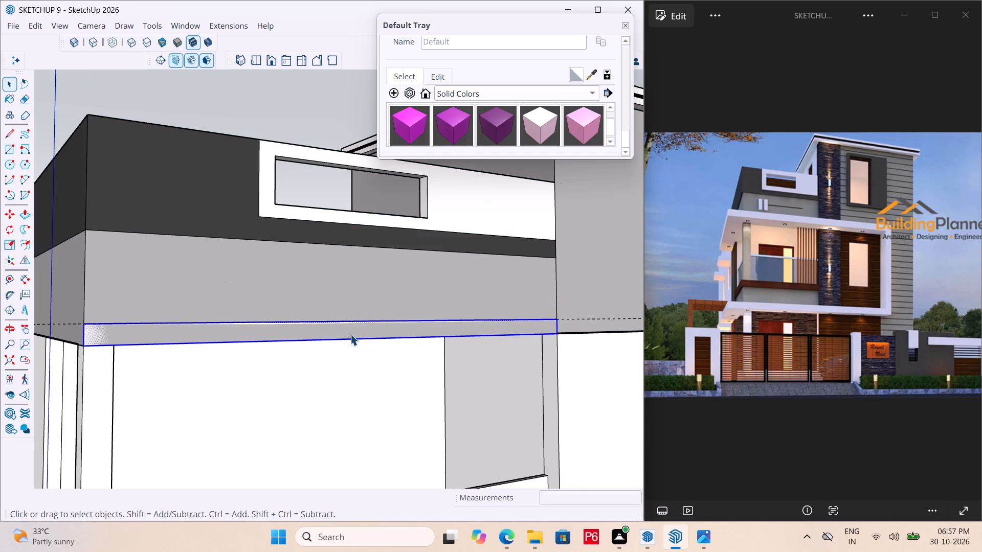
pyautogui.rightClick(350, 334)
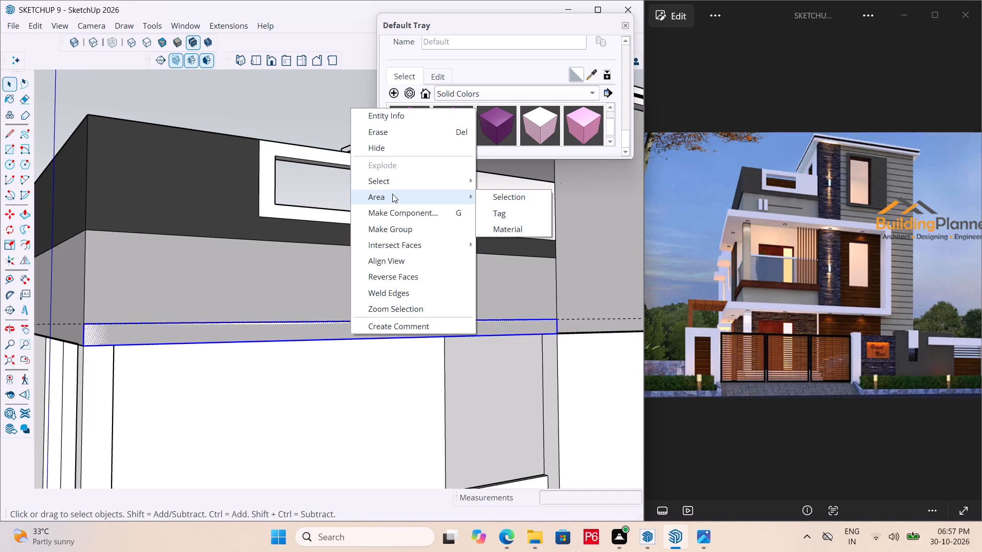
pyautogui.doubleClick(404, 233)
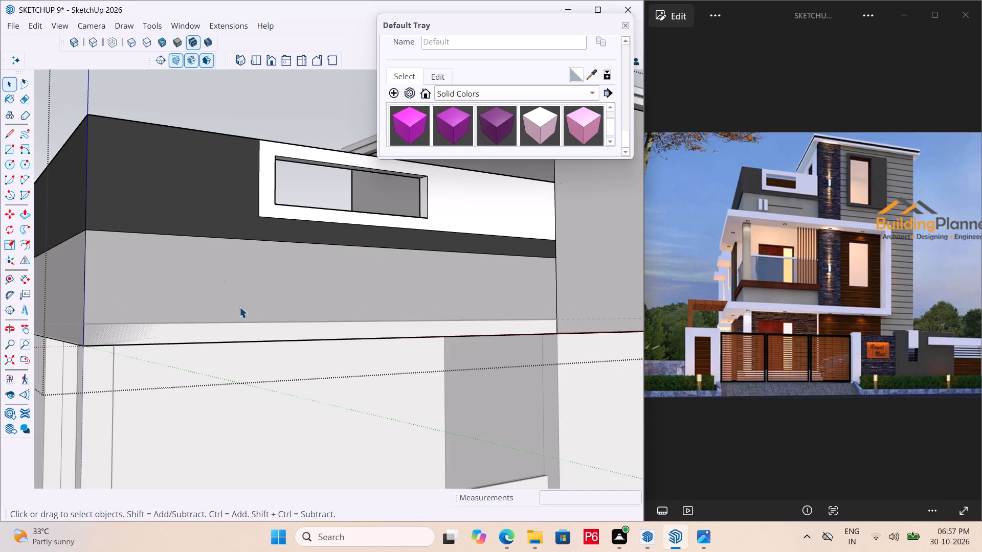
pyautogui.scroll(-4, 221, 302)
pyautogui.press('space')
pyautogui.click(274, 169)
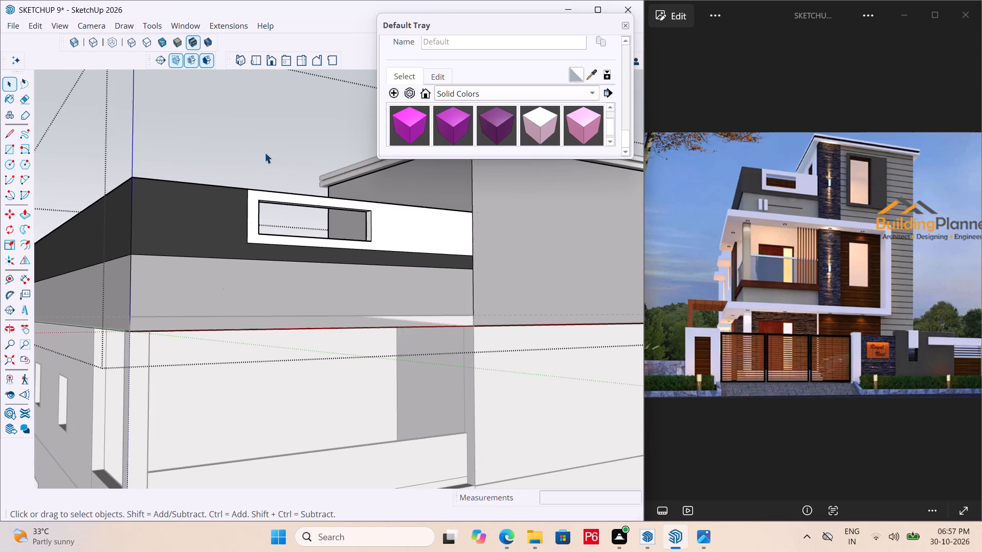
pyautogui.doubleClick(264, 152)
# Erase the guide line running along the top of the 9" strip.
pyautogui.click(150, 325)
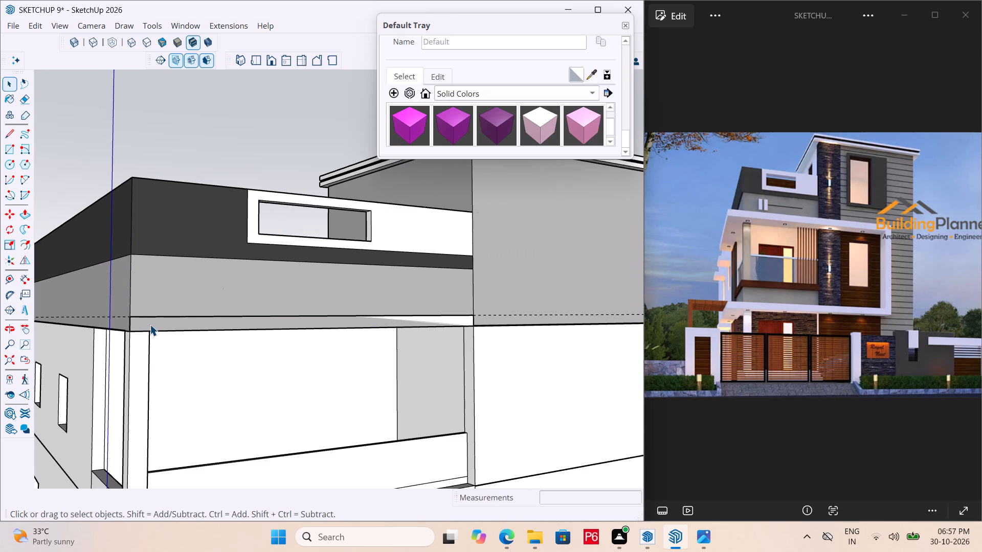
pyautogui.press('w')
pyautogui.press('e')
pyautogui.click(86, 315)
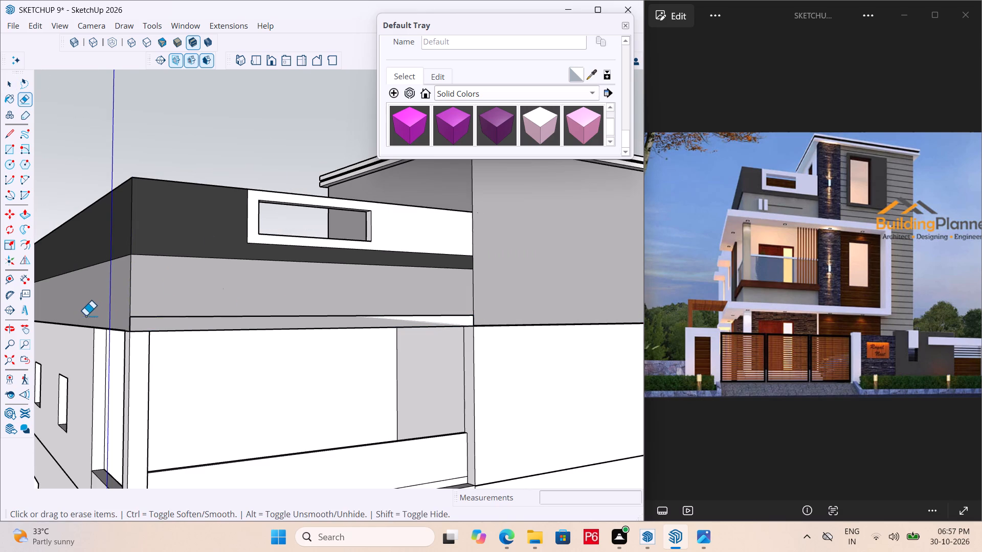
# Open the strip group above the balcony and pull its front face out 1'.
pyautogui.press('space')
pyautogui.doubleClick(163, 320)
pyautogui.click(158, 323)
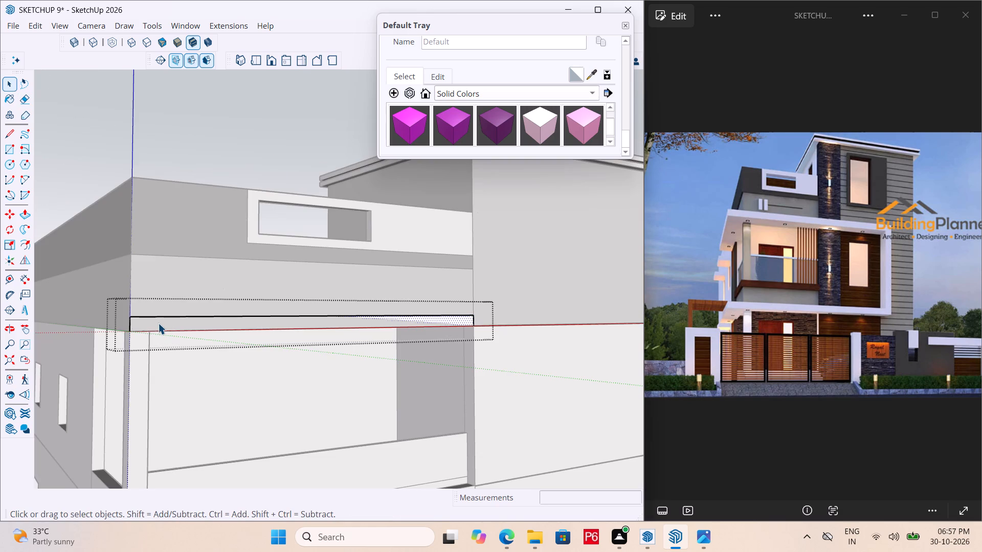
pyautogui.click(158, 323)
pyautogui.press('p')
pyautogui.click(158, 323)
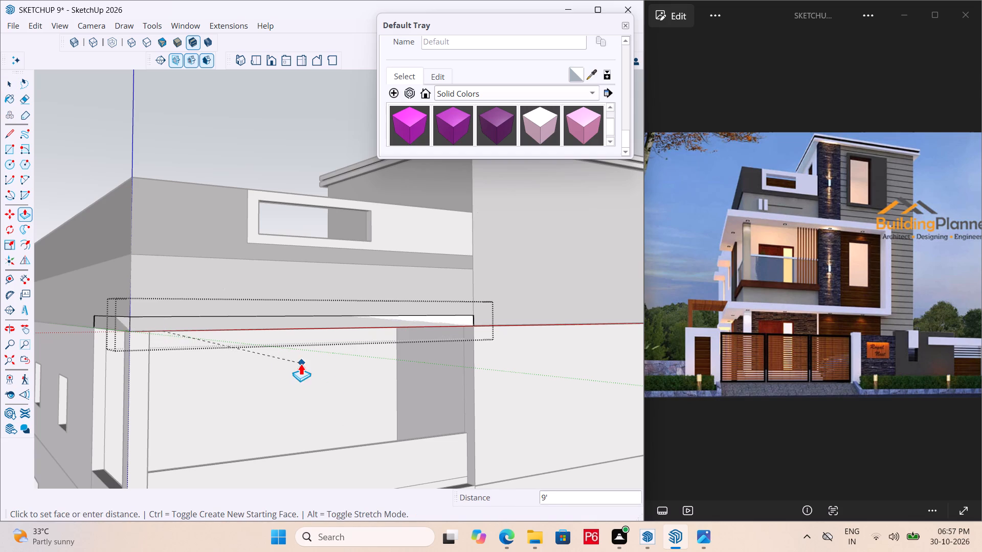
pyautogui.scroll(-4, 357, 341)
pyautogui.scroll(-1, 441, 372)
pyautogui.moveTo(440, 371); pyautogui.dragTo(444, 335, button='middle')
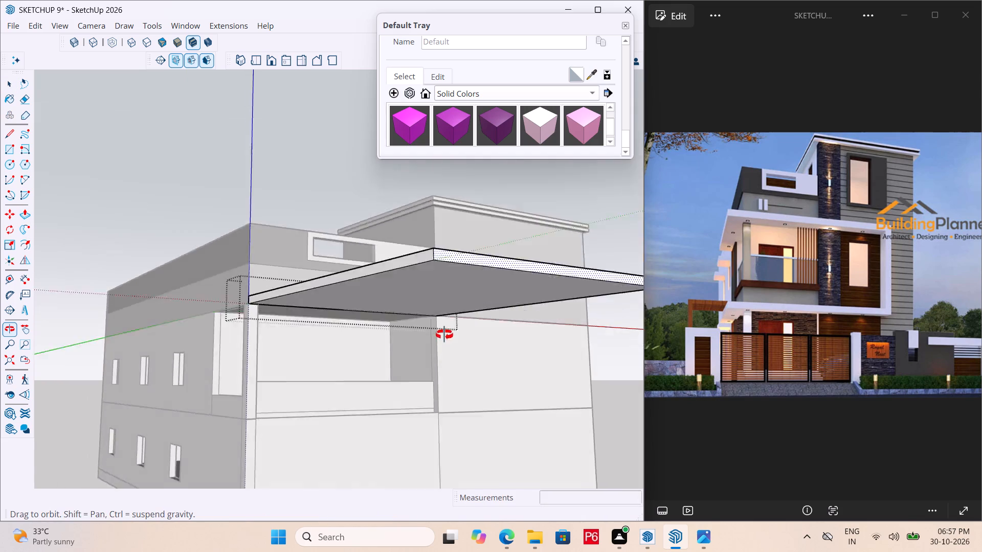
pyautogui.moveTo(444, 335); pyautogui.dragTo(407, 399, button='middle')
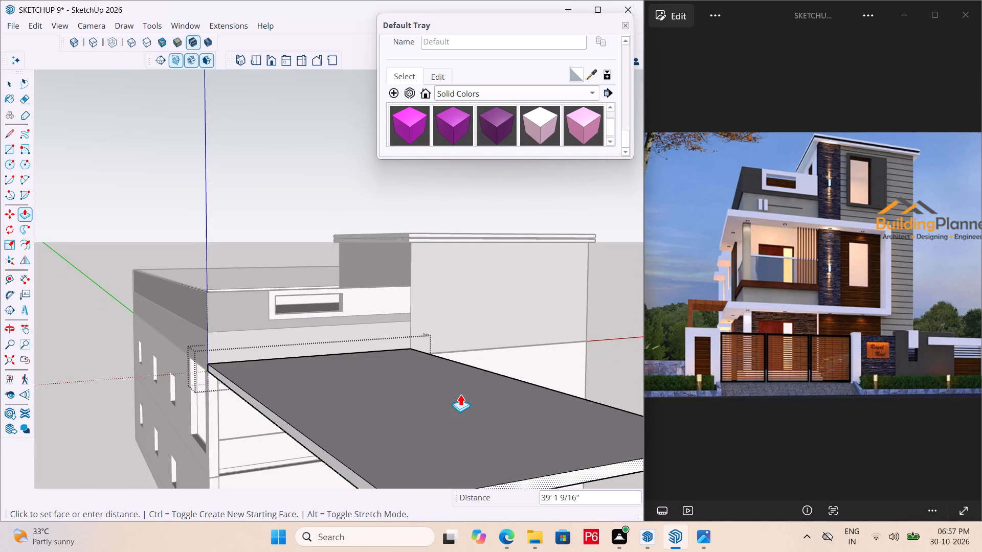
pyautogui.write("1'")
pyautogui.press('Return')
# Pull the slab band's front face out by another 1' and save the model.
pyautogui.moveTo(318, 417); pyautogui.dragTo(330, 400, button='middle')
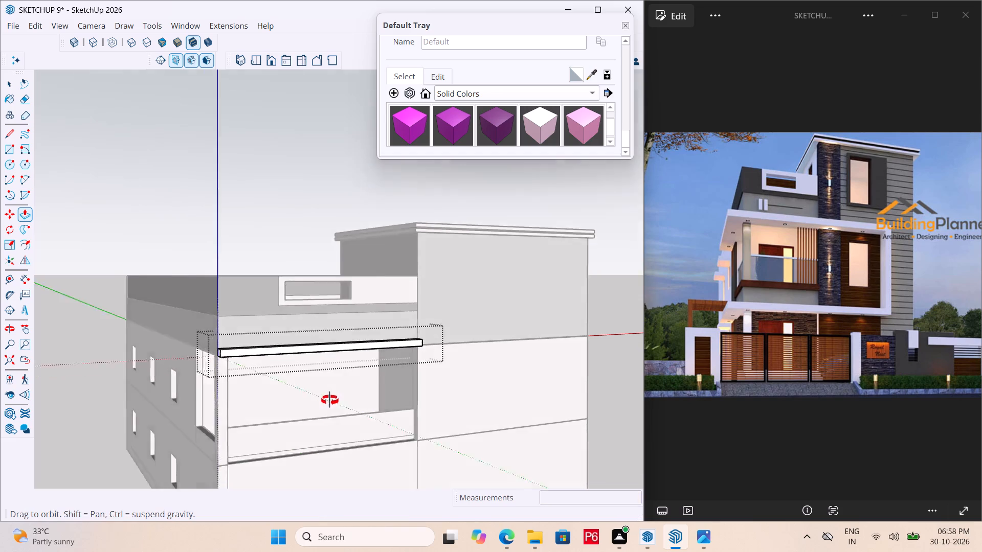
pyautogui.moveTo(330, 400); pyautogui.dragTo(447, 355, button='middle')
pyautogui.scroll(15, 408, 273)
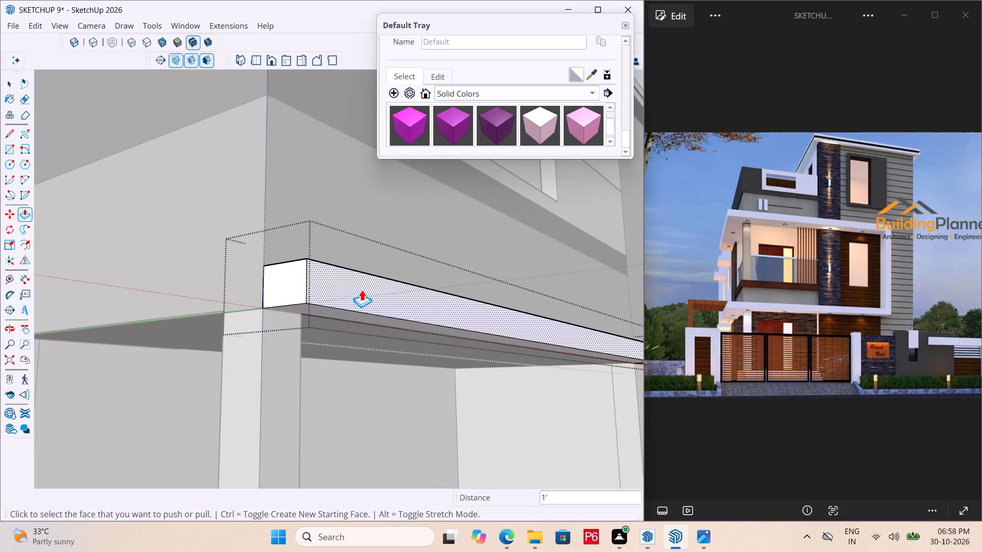
pyautogui.click(362, 289)
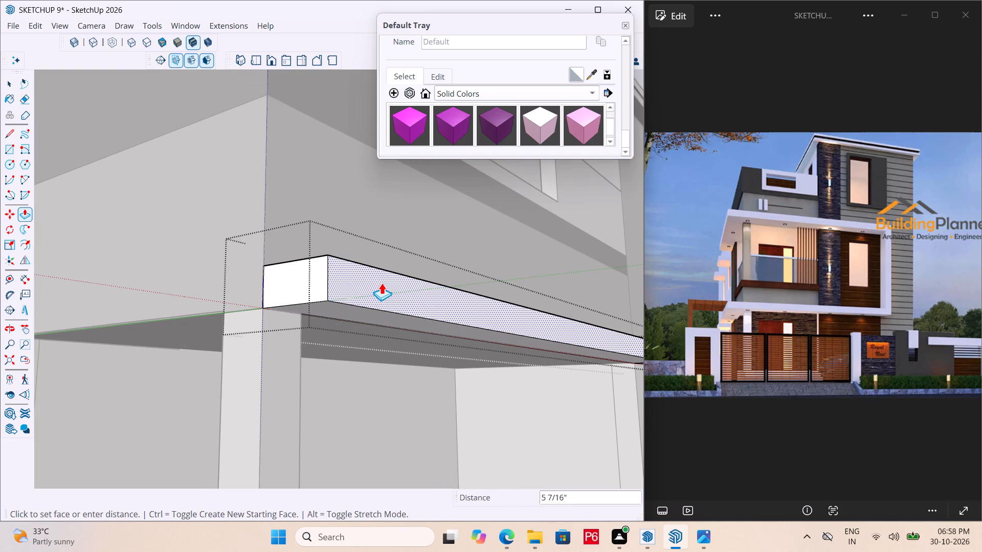
pyautogui.write("1'")
pyautogui.press('Return')
pyautogui.scroll(-3, 266, 322)
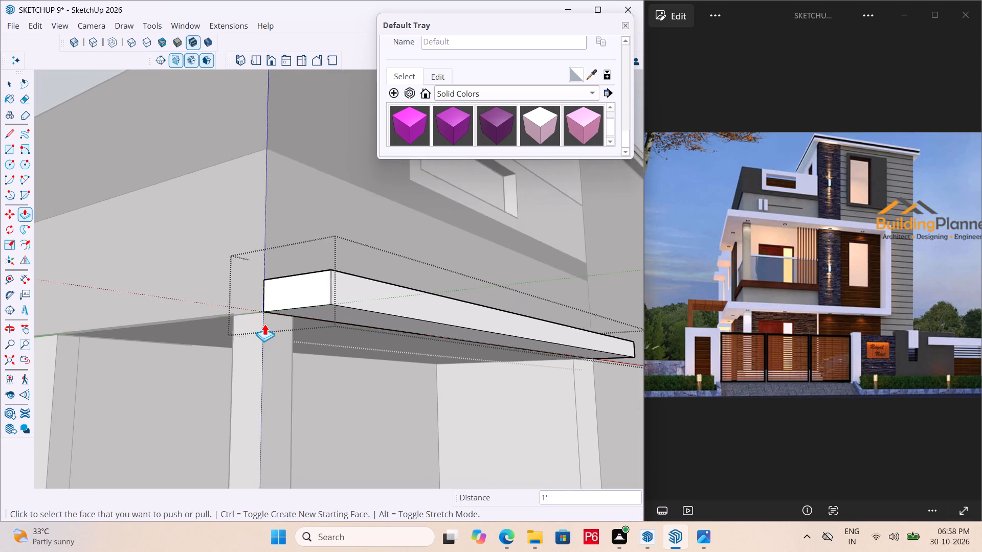
pyautogui.scroll(-1, 264, 324)
pyautogui.hotkey('ctrl', 's')
pyautogui.hotkey('ctrl', 's')
pyautogui.hotkey('ctrl', 's')
pyautogui.keyDown('ctrl'); pyautogui.scroll(-6, 248, 328); pyautogui.keyUp('ctrl')
pyautogui.scroll(-5, 394, 329)
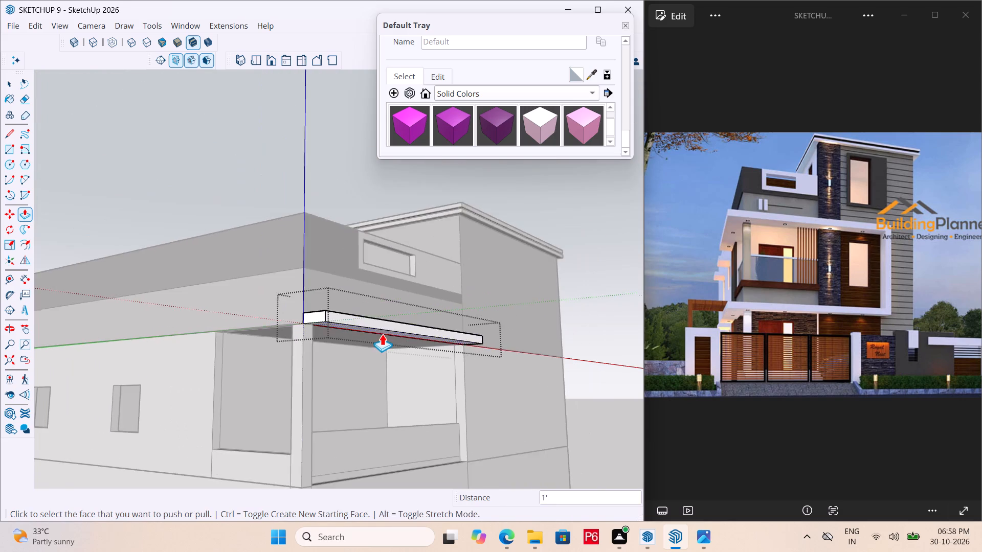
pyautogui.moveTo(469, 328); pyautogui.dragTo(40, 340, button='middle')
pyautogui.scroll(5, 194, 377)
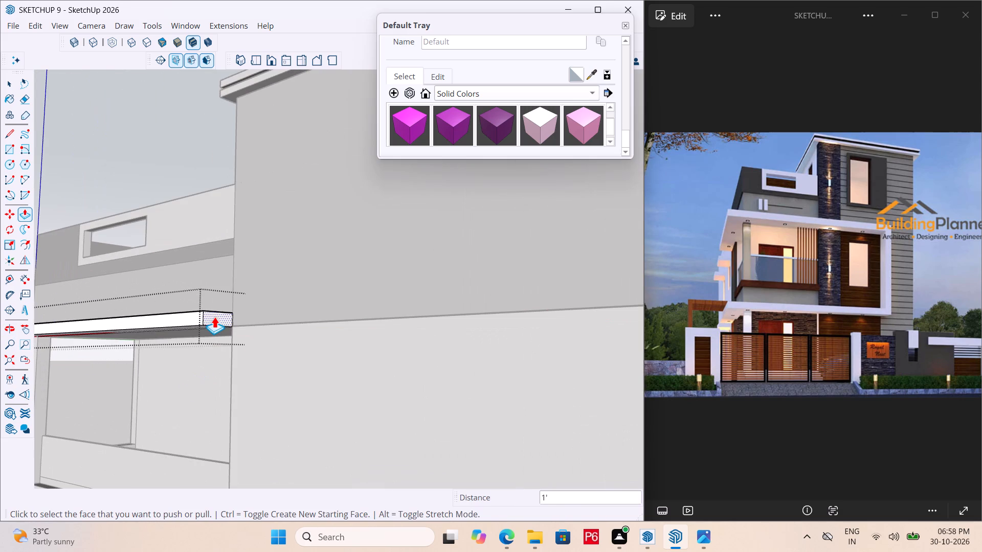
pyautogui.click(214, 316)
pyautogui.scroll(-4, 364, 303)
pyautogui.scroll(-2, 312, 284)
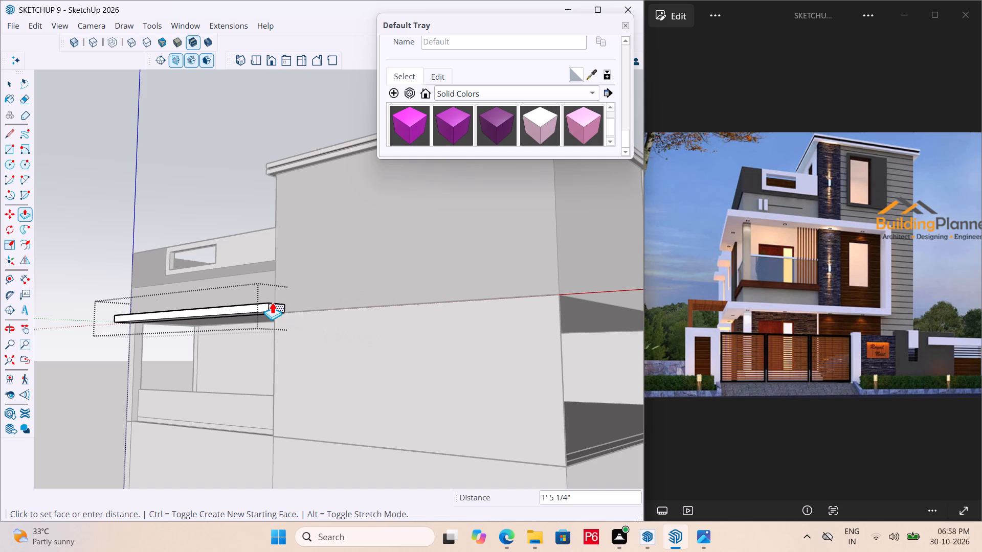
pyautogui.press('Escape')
# Save the model and close the slab band group.
pyautogui.hotkey('ctrl', 's')
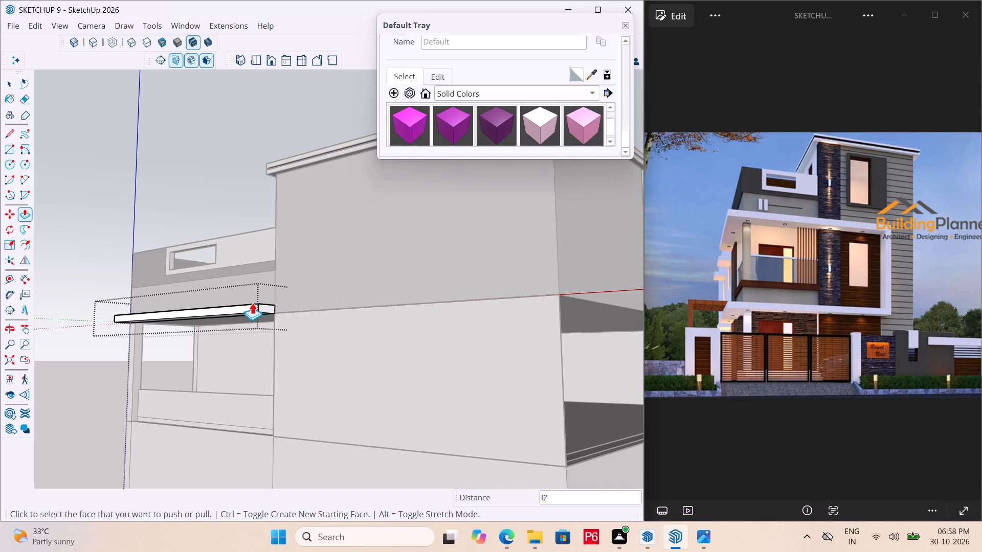
pyautogui.hotkey('ctrl', 's')
pyautogui.hotkey('ctrl', 's')
pyautogui.scroll(-4, 171, 294)
pyautogui.press('space')
pyautogui.click(104, 330)
# Place a vertical guide line on the front wall 10' from its edge beside the balcony, and save the model.
pyautogui.moveTo(269, 310); pyautogui.dragTo(275, 315, button='middle')
pyautogui.scroll(-3, 176, 227)
pyautogui.moveTo(239, 278); pyautogui.dragTo(243, 285, button='middle')
pyautogui.scroll(3, 244, 306)
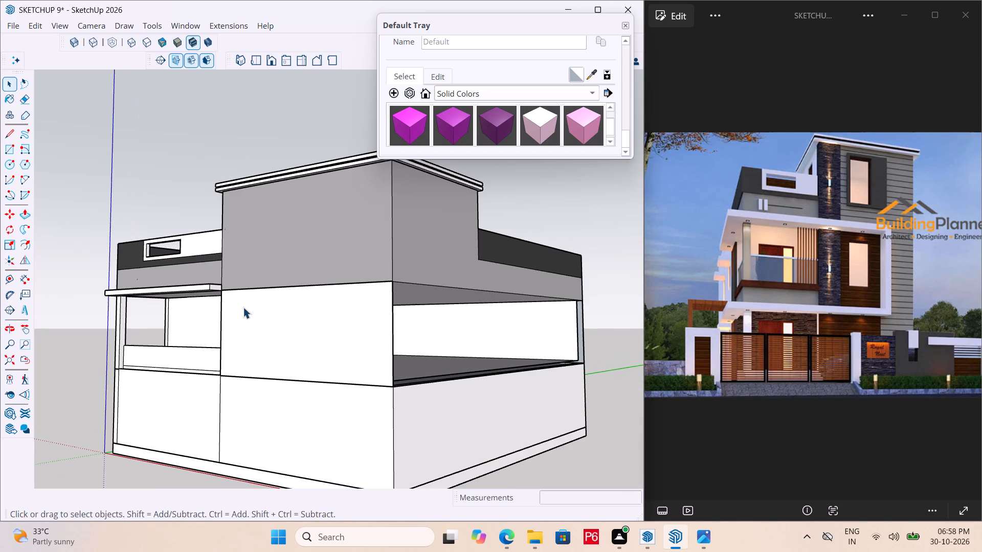
pyautogui.press('t')
pyautogui.click(224, 324)
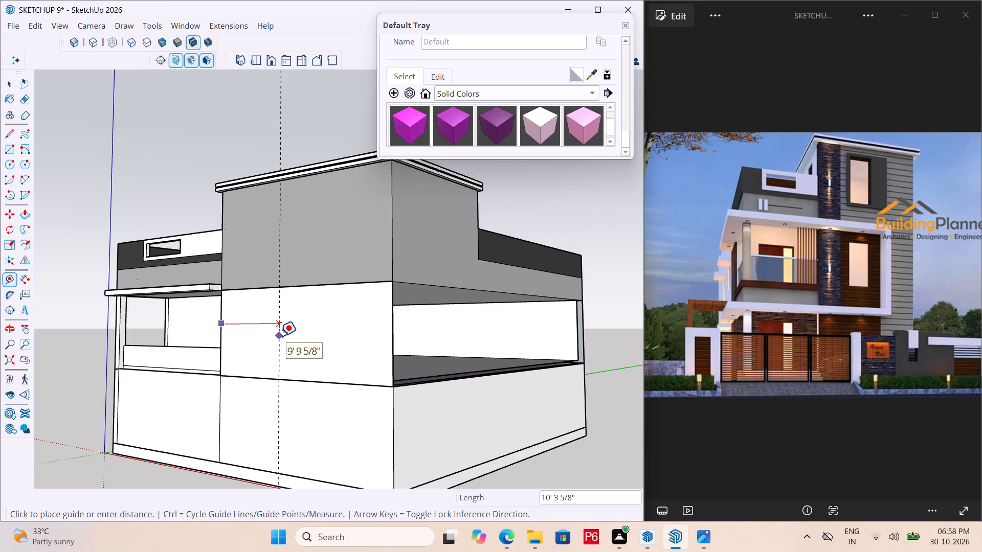
pyautogui.write("10'")
pyautogui.press('Return')
pyautogui.moveTo(286, 296); pyautogui.dragTo(304, 288, button='middle')
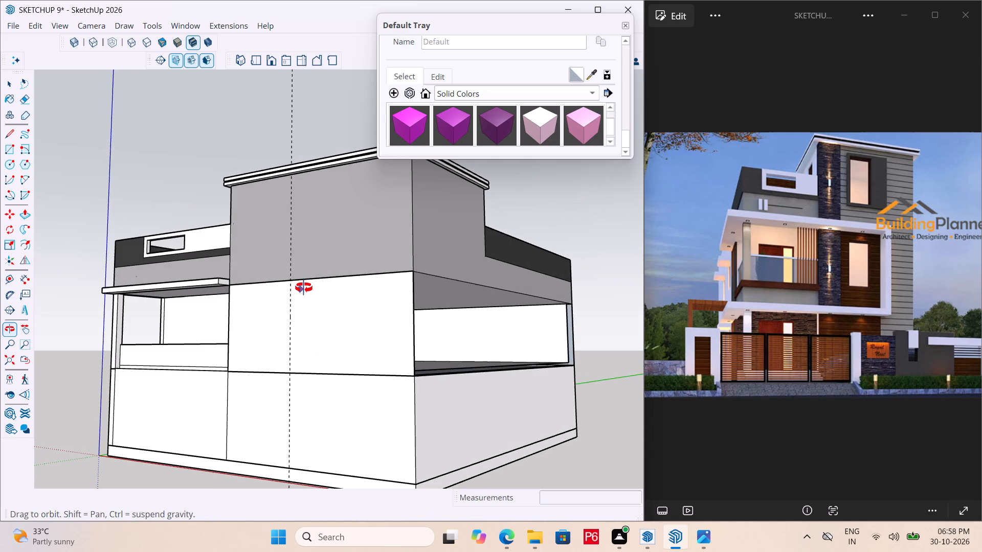
pyautogui.moveTo(304, 288); pyautogui.dragTo(307, 288, button='middle')
pyautogui.hotkey('ctrl', 's')
pyautogui.hotkey('ctrl', 's')
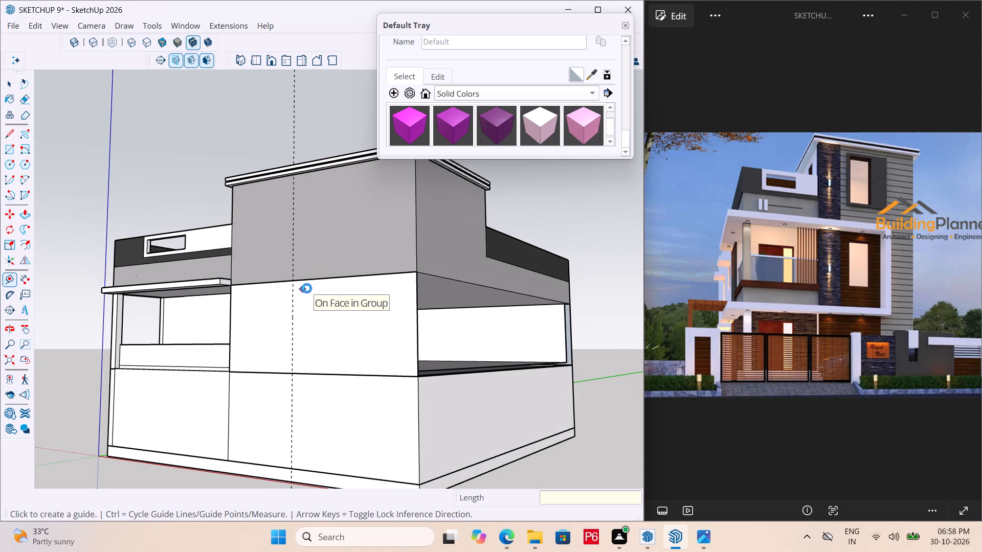
pyautogui.hotkey('ctrl', 's')
pyautogui.hotkey('ctrl', 's')
pyautogui.hotkey('ctrl', 's')
pyautogui.hotkey('ctrl', 's')
pyautogui.hotkey('ctrl', 's')
pyautogui.hotkey('ctrl', 's')
pyautogui.hotkey('ctrl', 's')
pyautogui.hotkey('ctrl', 's')
pyautogui.hotkey('ctrl', 's')
pyautogui.hotkey('ctrl', 's')
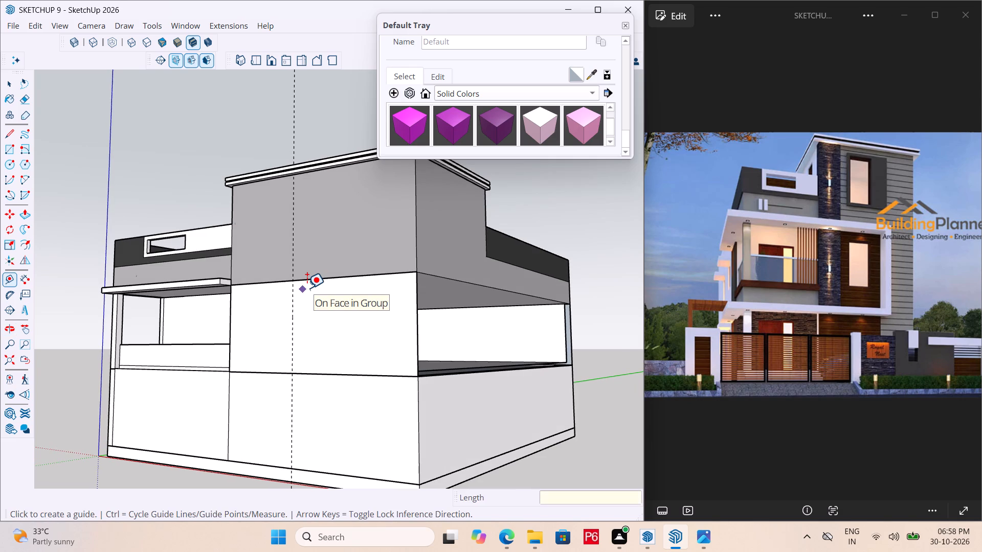
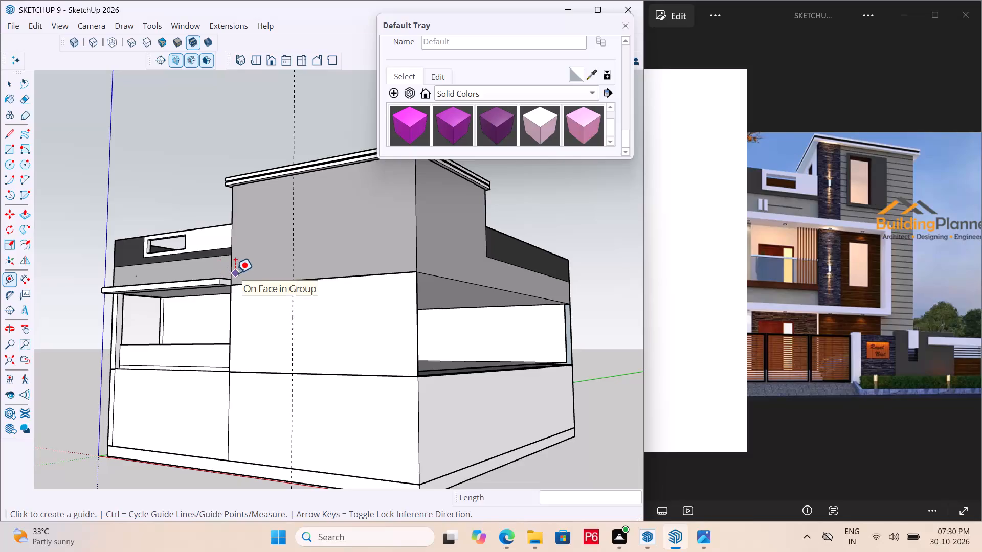
# Save the model.
pyautogui.hotkey('ctrl', 's')
pyautogui.hotkey('ctrl', 's')
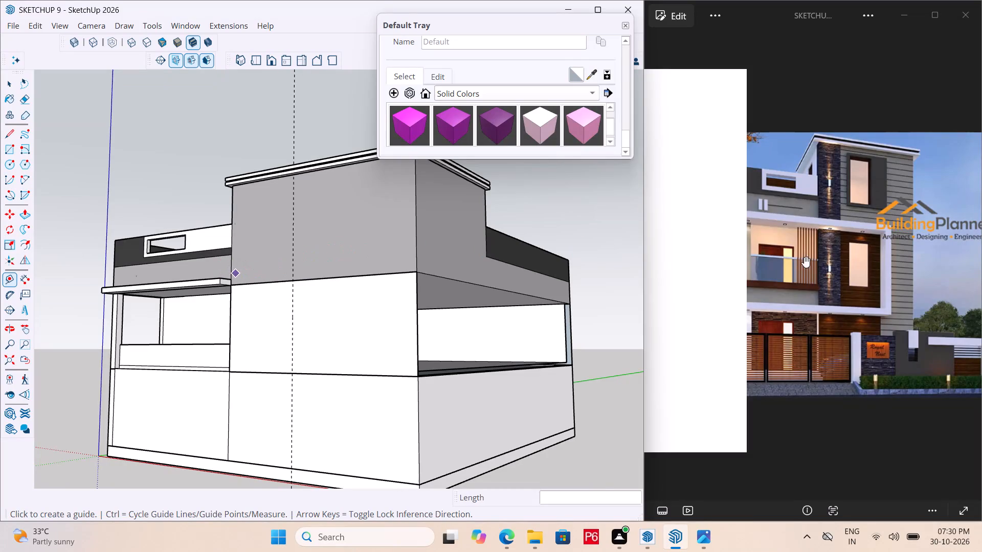
# Undo the recent edits, including the guide line and slab band, back to where the first floor's long side wall is intact.
pyautogui.click(853, 260)
pyautogui.scroll(-4, 358, 325)
pyautogui.moveTo(389, 321); pyautogui.dragTo(343, 365, button='middle')
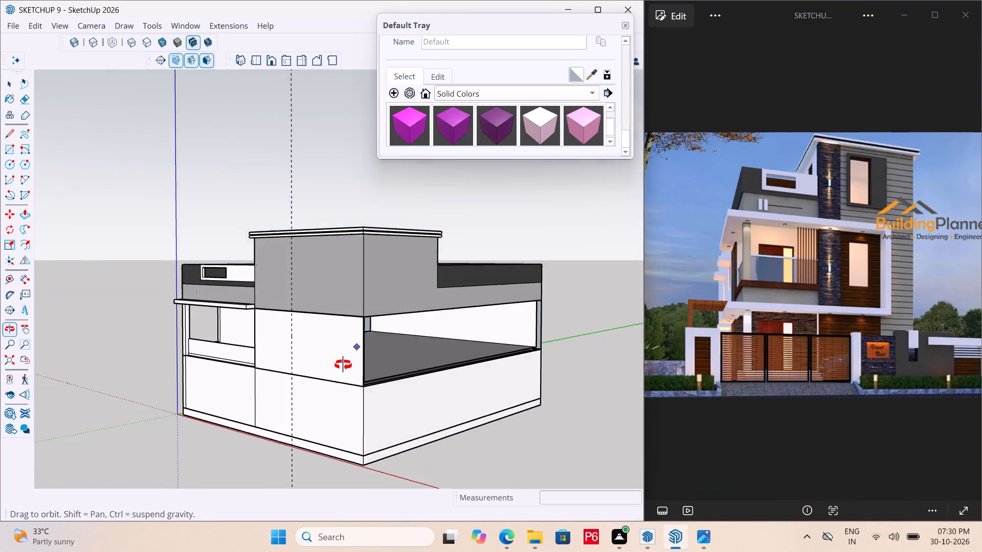
pyautogui.moveTo(343, 365); pyautogui.dragTo(368, 382, button='middle')
pyautogui.middleClick(368, 382)
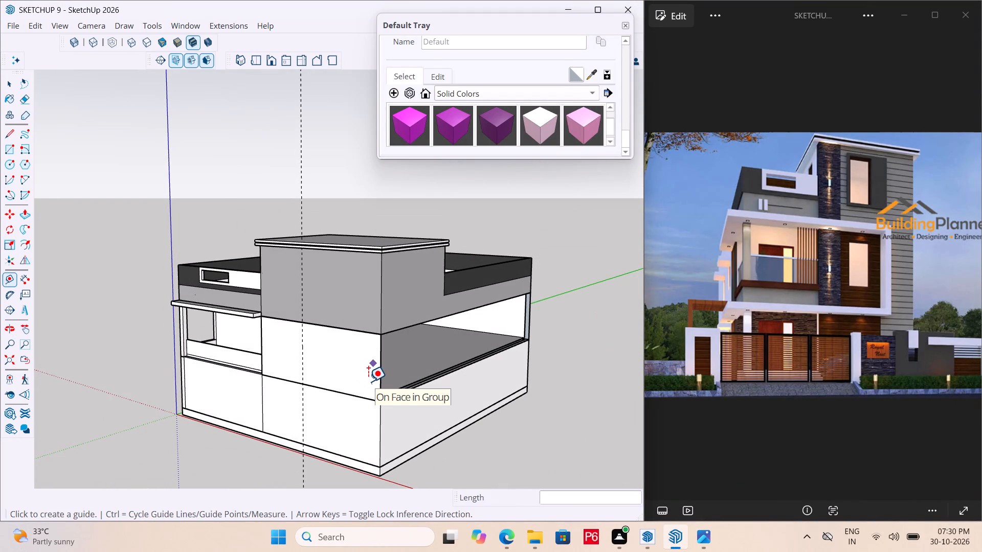
pyautogui.moveTo(368, 382); pyautogui.dragTo(418, 382, button='middle')
pyautogui.hotkey('ctrl', 'z')
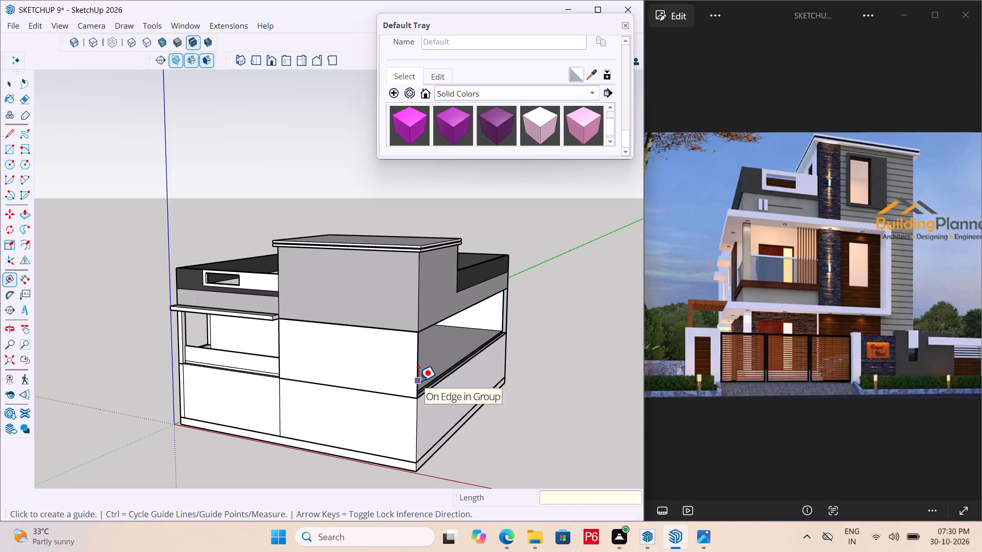
pyautogui.moveTo(417, 356); pyautogui.dragTo(152, 353, button='middle')
pyautogui.scroll(1, 414, 355)
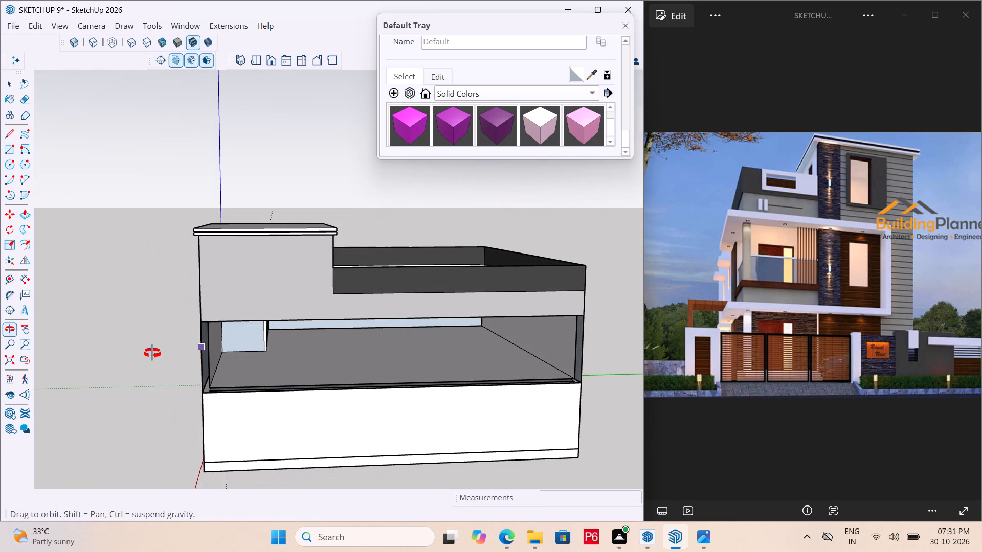
pyautogui.moveTo(152, 353); pyautogui.dragTo(207, 349, button='middle')
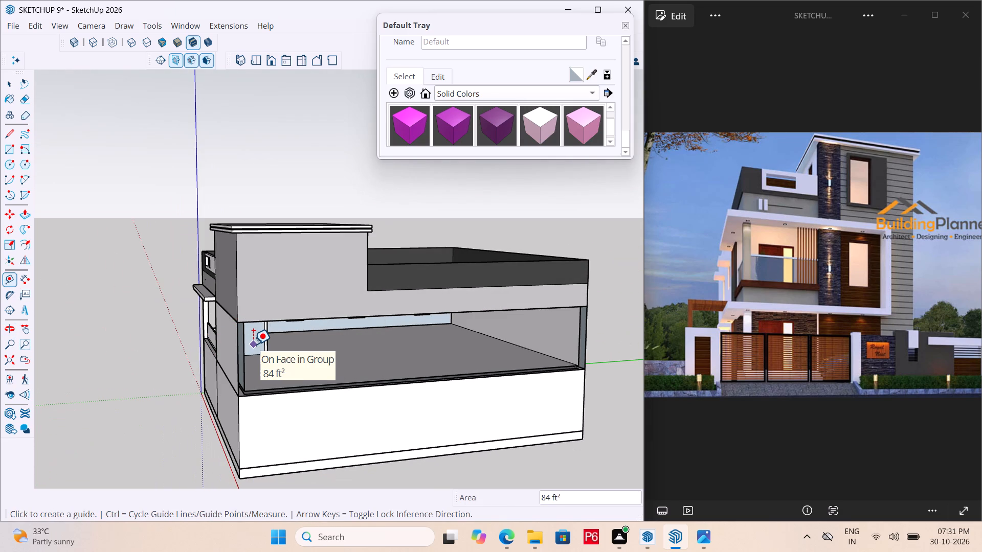
pyautogui.hotkey('ctrl', 'z')
pyautogui.hotkey('ctrl', 'z')
pyautogui.hotkey('ctrl', 'z')
pyautogui.hotkey('ctrl', 'z')
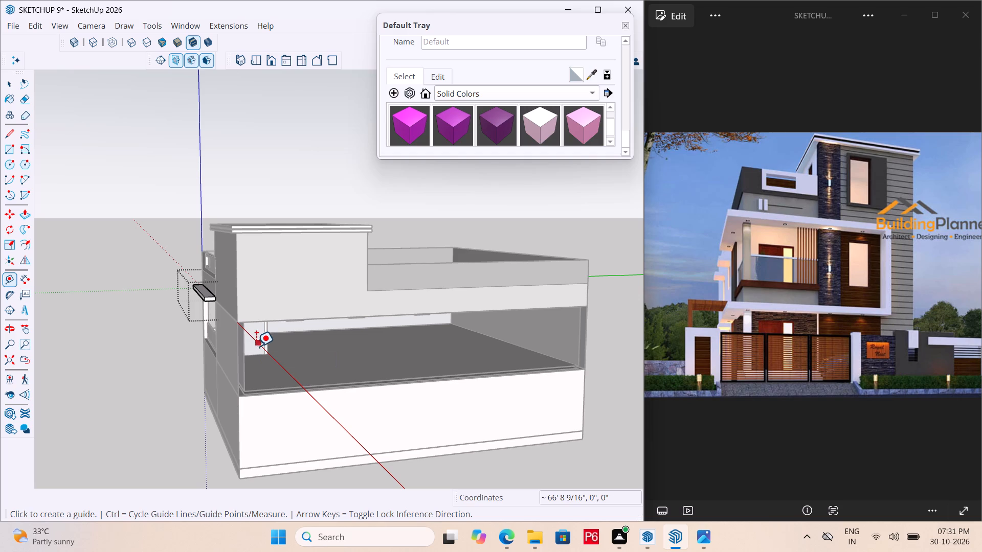
pyautogui.hotkey('ctrl', 'z')
pyautogui.hotkey('ctrl', 'z')
pyautogui.hotkey('ctrl', 'z')
pyautogui.hotkey('ctrl', 'z')
pyautogui.hotkey('ctrl', 'z')
pyautogui.hotkey('ctrl', 'z')
pyautogui.hotkey('ctrl', 'z')
pyautogui.hotkey('ctrl', 'z')
pyautogui.hotkey('ctrl', 'z')
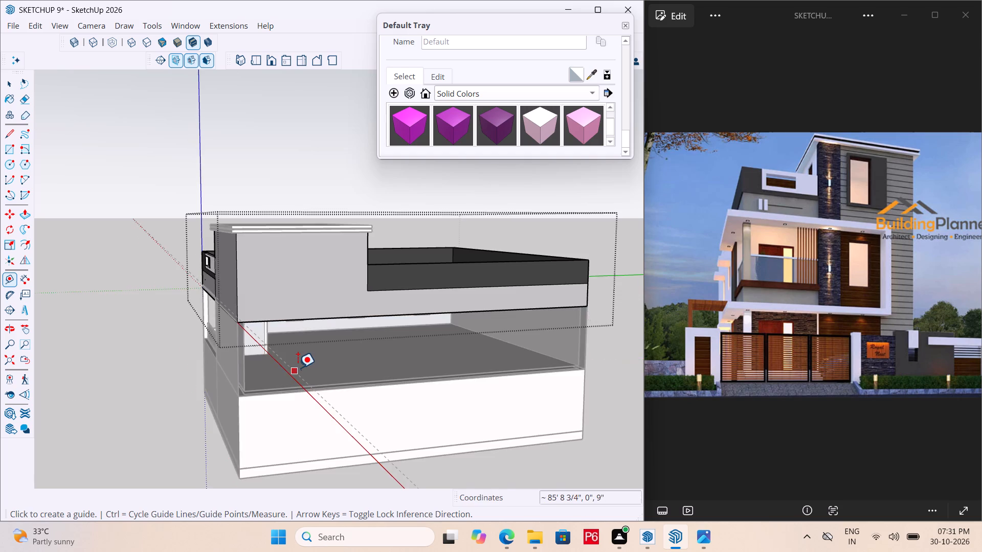
pyautogui.hotkey('ctrl', 'z')
pyautogui.hotkey('ctrl', 'z')
pyautogui.hotkey('ctrl', 'z')
pyautogui.hotkey('ctrl', 'z')
pyautogui.hotkey('ctrl', 'z')
pyautogui.hotkey('ctrl', 'z')
pyautogui.hotkey('ctrl', 'z')
pyautogui.hotkey('ctrl', 'z')
pyautogui.hotkey('ctrl', 'z')
pyautogui.hotkey('ctrl', 'z')
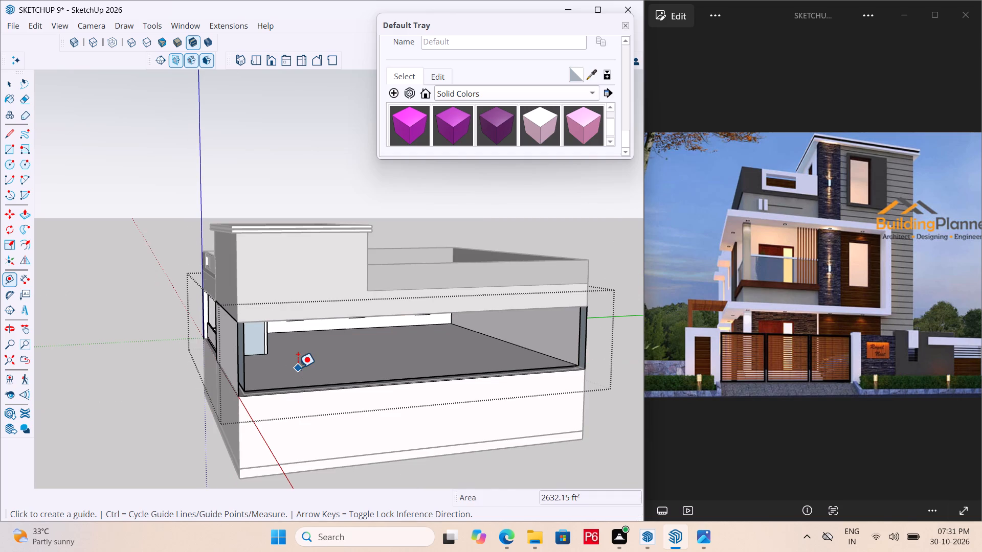
pyautogui.hotkey('ctrl', 'z')
pyautogui.hotkey('ctrl', 'z')
pyautogui.hotkey('ctrl', 'z')
pyautogui.hotkey('ctrl', 'z')
pyautogui.hotkey('ctrl', 'z')
pyautogui.hotkey('ctrl', 'z')
pyautogui.hotkey('ctrl', 'z')
pyautogui.hotkey('ctrl', 'z')
pyautogui.hotkey('ctrl', 'z')
pyautogui.hotkey('ctrl', 'z')
pyautogui.hotkey('ctrl', 'z')
pyautogui.hotkey('ctrl', 'z')
pyautogui.hotkey('ctrl', 'z')
pyautogui.hotkey('ctrl', 'z')
pyautogui.hotkey('ctrl', 'z')
pyautogui.hotkey('ctrl', 'z')
pyautogui.hotkey('ctrl', 'z')
pyautogui.hotkey('ctrl', 'z')
pyautogui.hotkey('ctrl', 'z')
pyautogui.hotkey('ctrl', 'z')
pyautogui.hotkey('ctrl', 'z')
pyautogui.hotkey('ctrl', 'z')
pyautogui.hotkey('ctrl', 'z')
pyautogui.hotkey('ctrl', 'z')
pyautogui.hotkey('ctrl', 'z')
pyautogui.hotkey('ctrl', 'z')
pyautogui.hotkey('ctrl', 'z')
pyautogui.hotkey('ctrl', 'z')
pyautogui.hotkey('ctrl', 'z')
pyautogui.hotkey('ctrl', 'z')
pyautogui.hotkey('ctrl', 'z')
pyautogui.hotkey('ctrl', 'z')
pyautogui.hotkey('ctrl', 'z')
pyautogui.hotkey('ctrl', 'z')
pyautogui.hotkey('ctrl', 'z')
pyautogui.hotkey('ctrl', 'z')
pyautogui.hotkey('ctrl', 'z')
pyautogui.hotkey('ctrl', 'z')
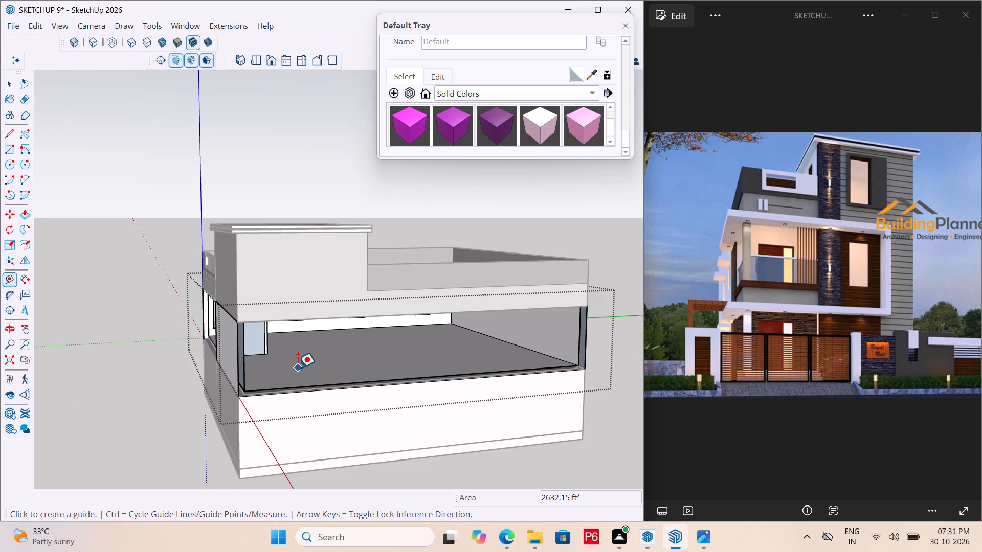
pyautogui.hotkey('ctrl', 'z')
pyautogui.hotkey('ctrl', 'z')
pyautogui.hotkey('ctrl', 'z')
pyautogui.hotkey('ctrl', 'z')
pyautogui.hotkey('ctrl', 'z')
pyautogui.hotkey('ctrl', 'z')
pyautogui.hotkey('ctrl', 'z')
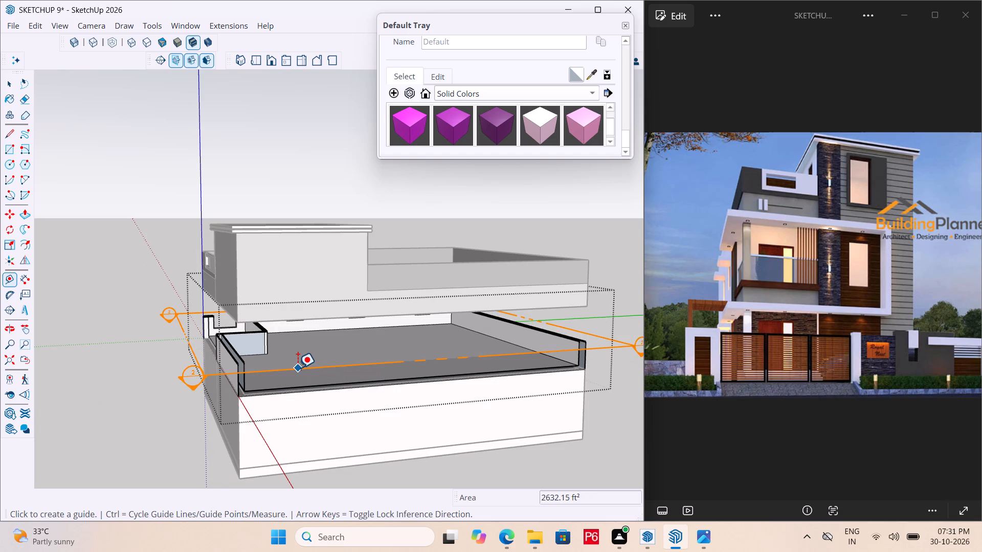
pyautogui.hotkey('ctrl', 'z')
pyautogui.hotkey('ctrl', 'z')
pyautogui.hotkey('ctrl', 'z')
pyautogui.hotkey('ctrl', 'z')
pyautogui.hotkey('ctrl', 'z')
pyautogui.hotkey('ctrl', 'z')
pyautogui.hotkey('ctrl', 'z')
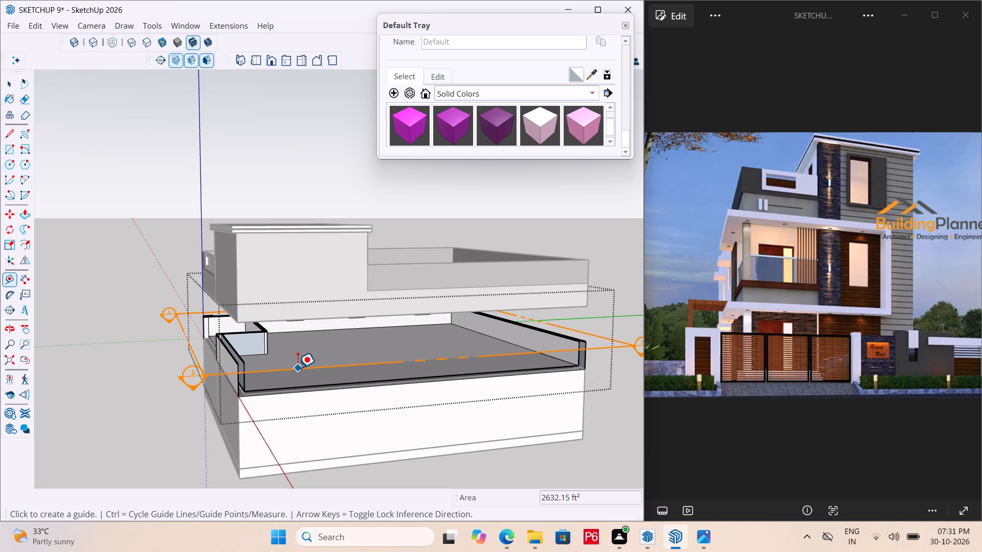
pyautogui.hotkey('ctrl', 'z')
pyautogui.hotkey('ctrl', 'z')
pyautogui.hotkey('ctrl', 'z')
pyautogui.hotkey('ctrl', 'z')
pyautogui.hotkey('ctrl', 'z')
pyautogui.hotkey('ctrl', 'z')
pyautogui.hotkey('ctrl', 'z')
pyautogui.hotkey('ctrl', 'z')
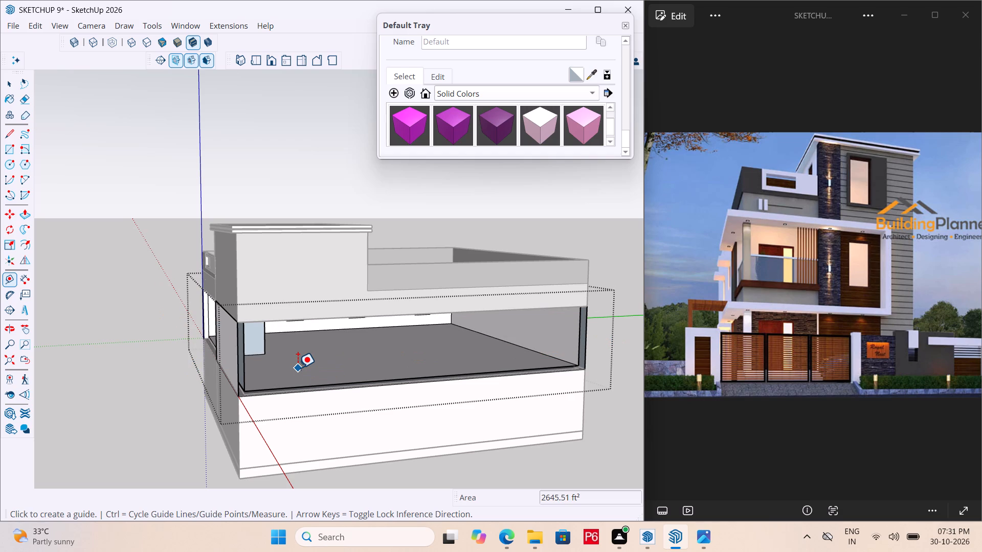
pyautogui.hotkey('ctrl', 'z')
pyautogui.hotkey('ctrl', 'z')
pyautogui.hotkey('ctrl', 'z')
pyautogui.hotkey('ctrl', 'z')
pyautogui.hotkey('ctrl', 'z')
pyautogui.hotkey('ctrl', 'z')
pyautogui.hotkey('ctrl', 'z')
pyautogui.hotkey('ctrl', 'z')
pyautogui.hotkey('ctrl', 'z')
pyautogui.hotkey('ctrl', 'z')
# Close the first-floor group and save the model.
pyautogui.moveTo(292, 369); pyautogui.dragTo(325, 374, button='middle')
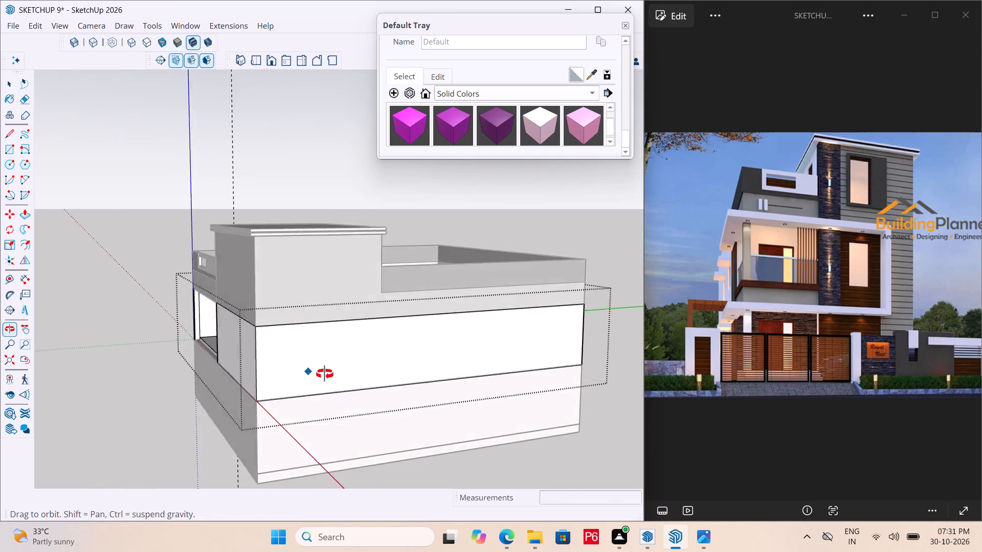
pyautogui.moveTo(325, 374); pyautogui.dragTo(756, 385, button='middle')
pyautogui.moveTo(326, 362); pyautogui.dragTo(344, 362, button='middle')
pyautogui.press('space')
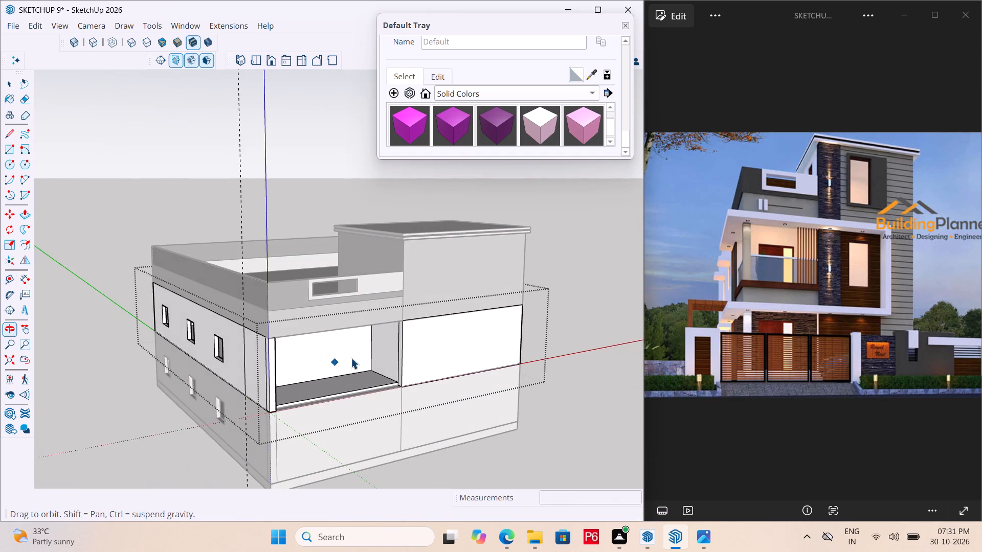
pyautogui.click(544, 267)
pyautogui.moveTo(351, 369); pyautogui.dragTo(304, 368, button='middle')
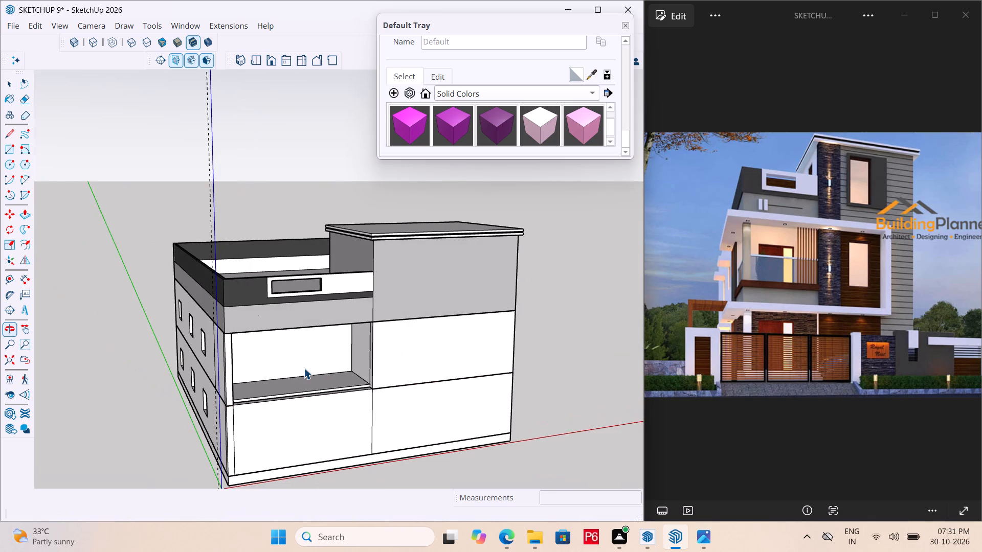
pyautogui.hotkey('ctrl', 's')
pyautogui.hotkey('ctrl', 's')
pyautogui.hotkey('ctrl', 's')
pyautogui.hotkey('ctrl', 's')
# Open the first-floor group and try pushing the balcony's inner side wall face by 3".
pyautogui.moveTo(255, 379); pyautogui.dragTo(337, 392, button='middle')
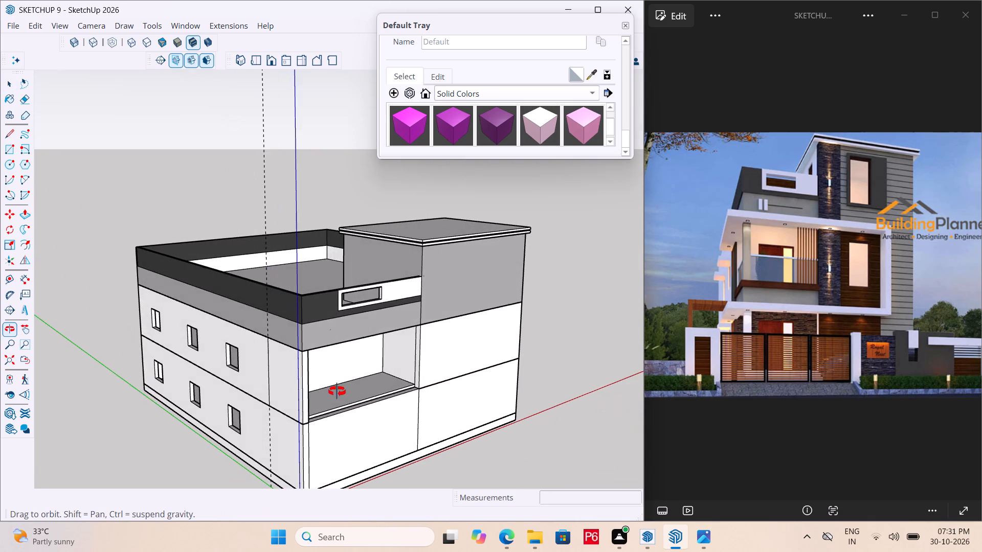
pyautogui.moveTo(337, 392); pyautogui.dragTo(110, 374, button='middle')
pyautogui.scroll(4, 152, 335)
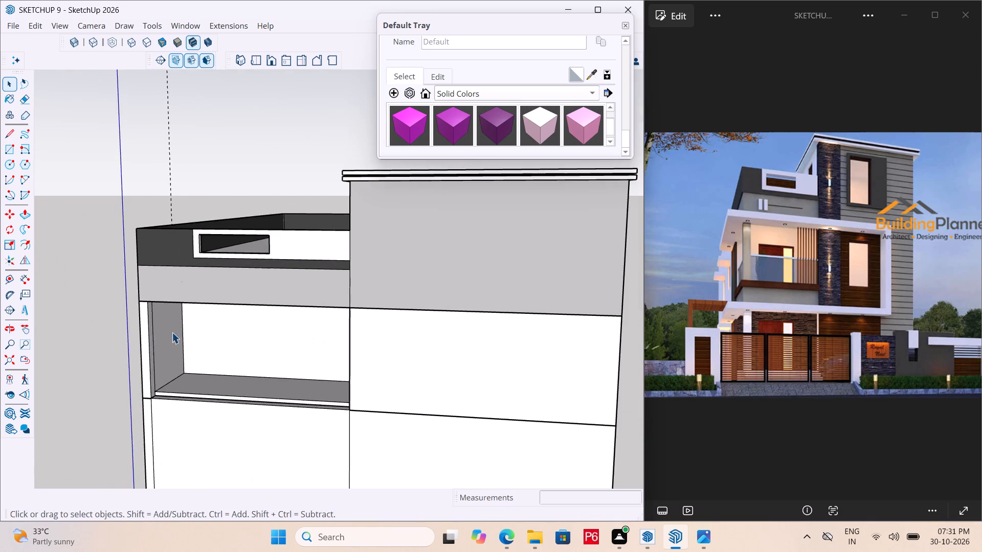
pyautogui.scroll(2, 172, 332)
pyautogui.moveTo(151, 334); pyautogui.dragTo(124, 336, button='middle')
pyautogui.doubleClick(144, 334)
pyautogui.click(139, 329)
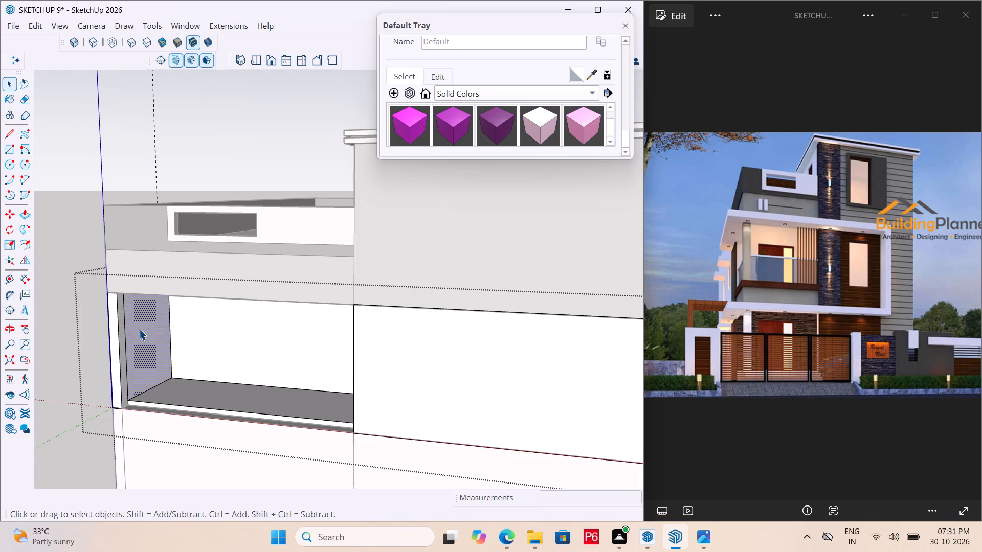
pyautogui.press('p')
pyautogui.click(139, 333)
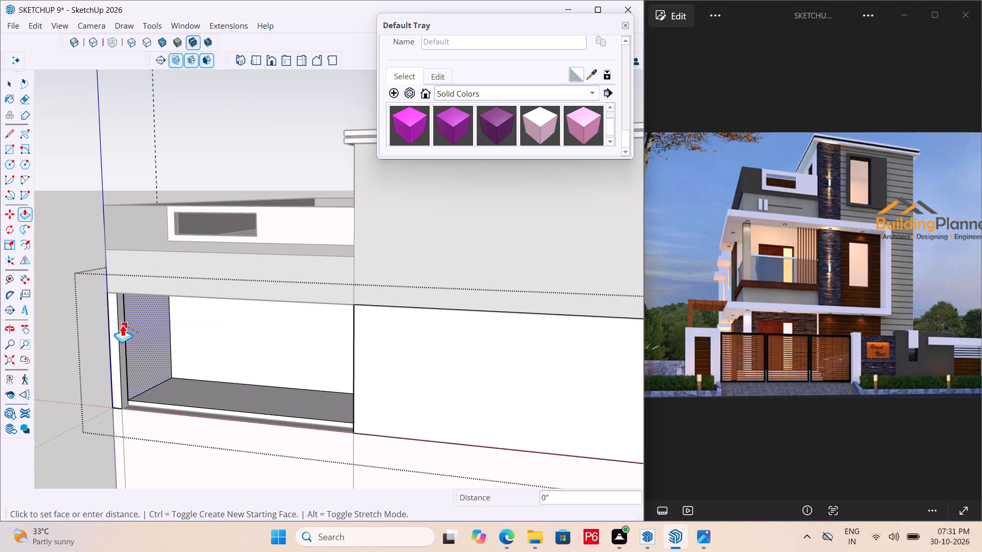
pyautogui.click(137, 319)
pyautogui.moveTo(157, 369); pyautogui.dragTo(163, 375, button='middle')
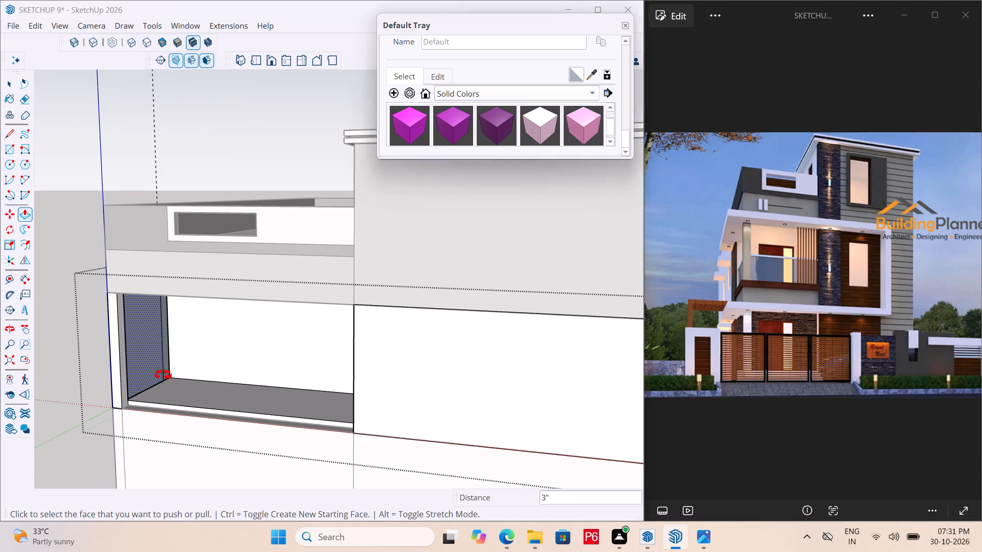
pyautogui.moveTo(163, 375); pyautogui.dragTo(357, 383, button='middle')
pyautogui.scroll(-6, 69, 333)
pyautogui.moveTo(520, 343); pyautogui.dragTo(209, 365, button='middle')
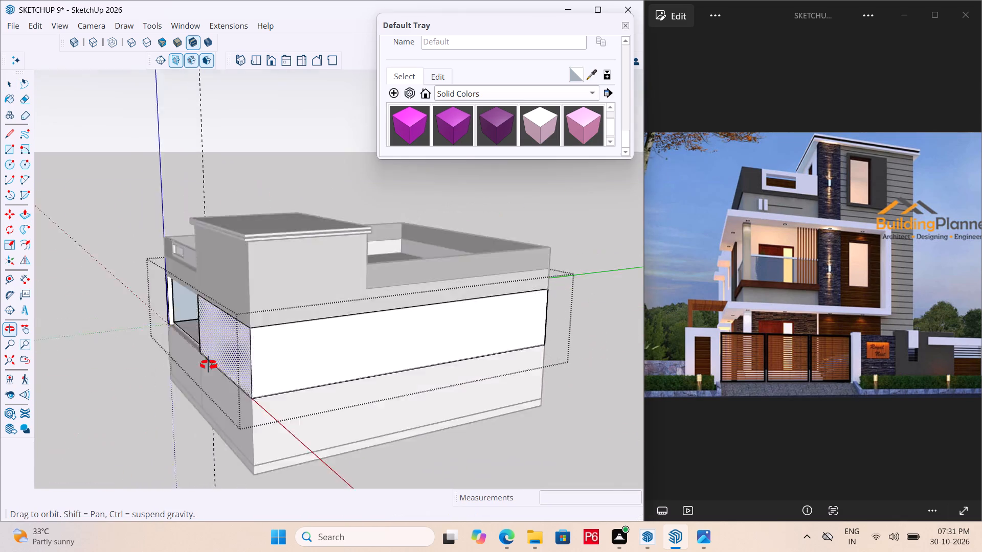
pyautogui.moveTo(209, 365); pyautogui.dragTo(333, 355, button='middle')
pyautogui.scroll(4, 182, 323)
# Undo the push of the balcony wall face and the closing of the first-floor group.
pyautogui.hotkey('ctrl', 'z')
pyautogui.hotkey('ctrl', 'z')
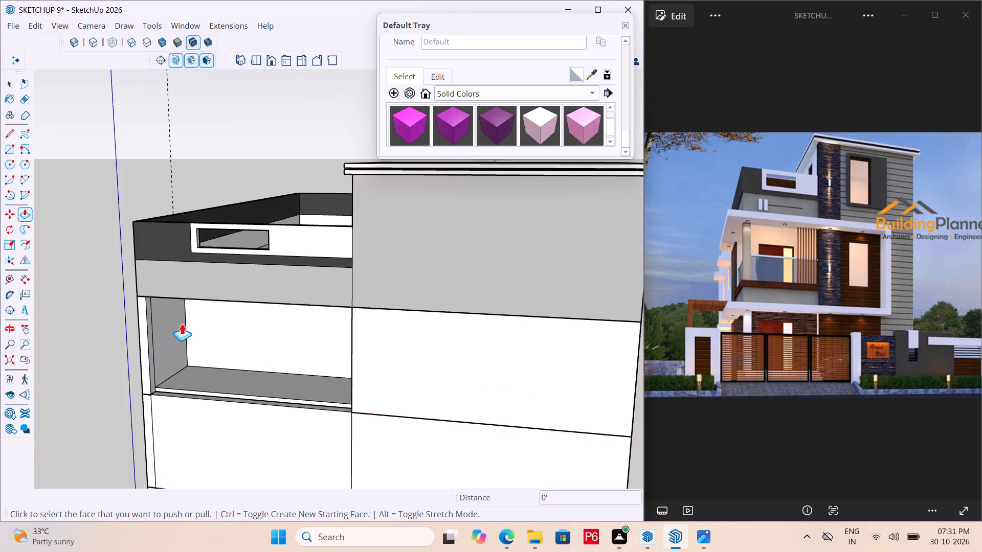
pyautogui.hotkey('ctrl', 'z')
# Place a horizontal section plane in the open first-floor group, named Section 3 with symbol 3.
pyautogui.moveTo(179, 371); pyautogui.dragTo(333, 353, button='middle')
pyautogui.scroll(-1, 179, 371)
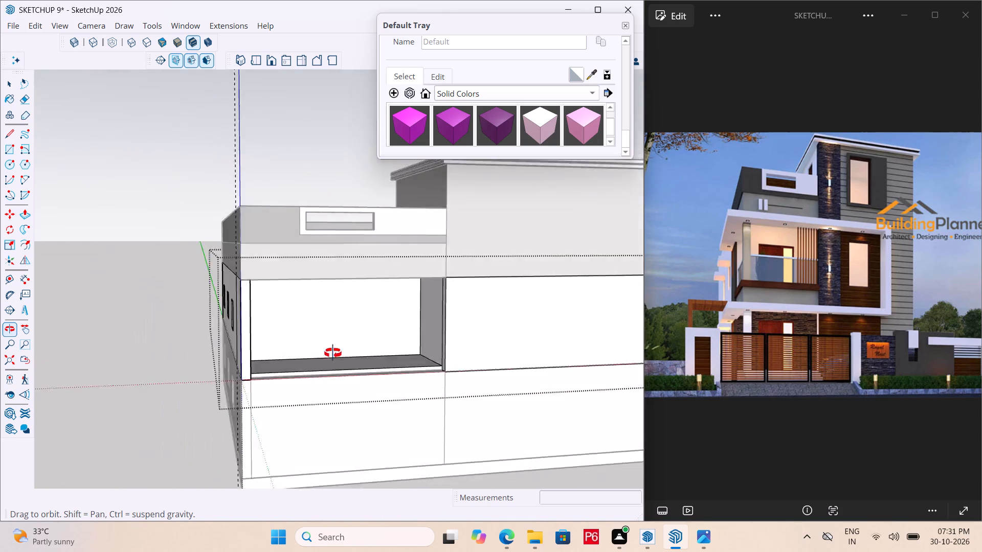
pyautogui.moveTo(333, 353); pyautogui.dragTo(418, 392, button='middle')
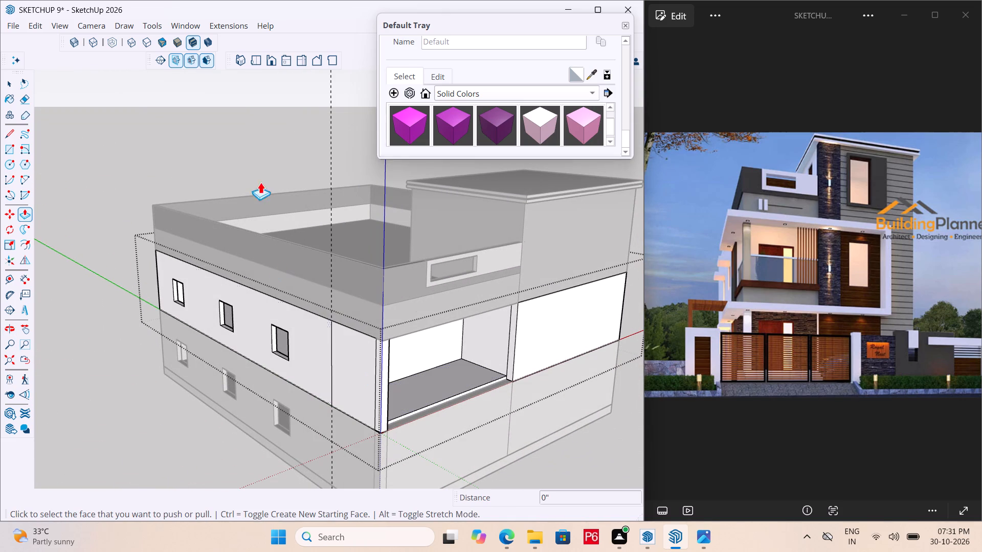
pyautogui.click(160, 56)
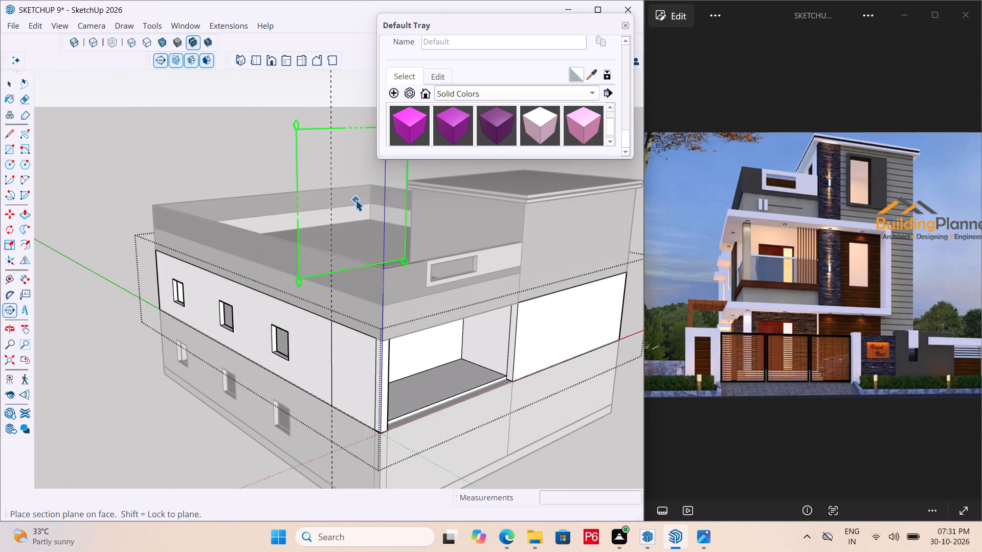
pyautogui.scroll(-6, 298, 284)
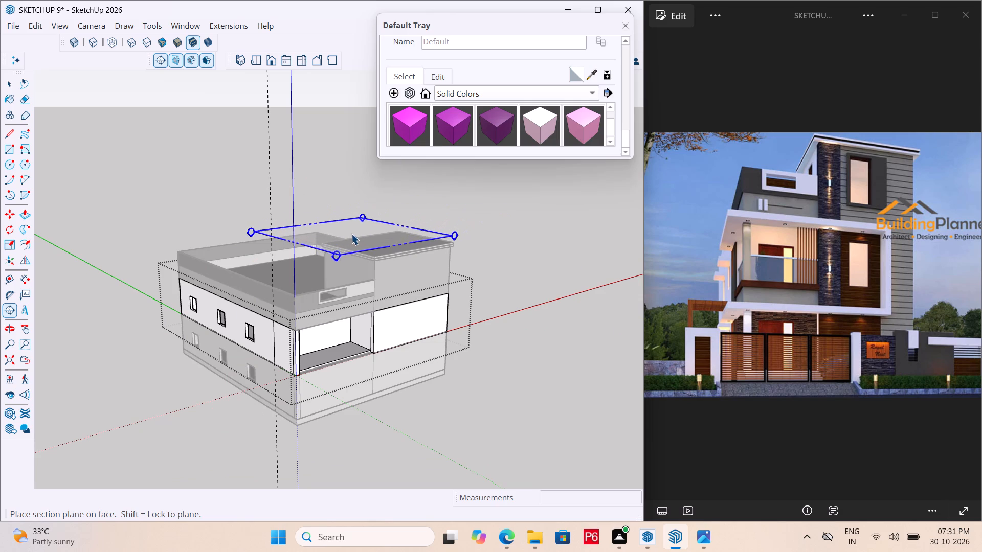
pyautogui.click(349, 234)
pyautogui.click(526, 296)
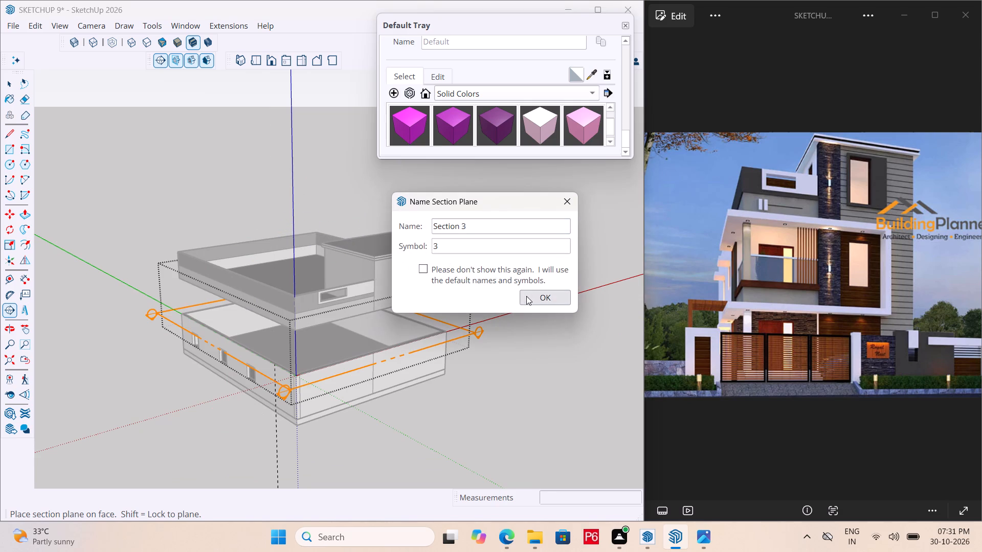
# Move the section plane up about 6' 3" so it cuts through the first-floor walls.
pyautogui.press('m')
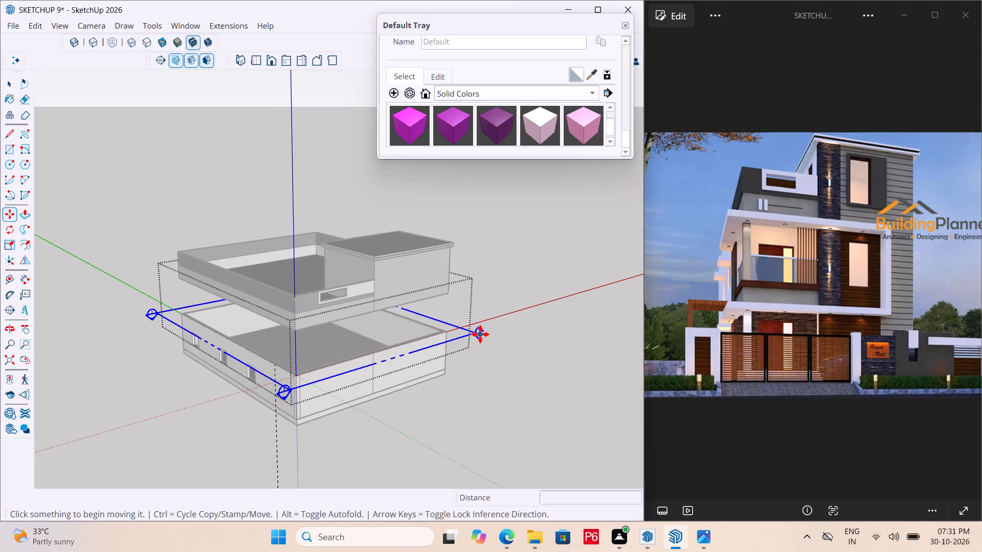
pyautogui.click(480, 334)
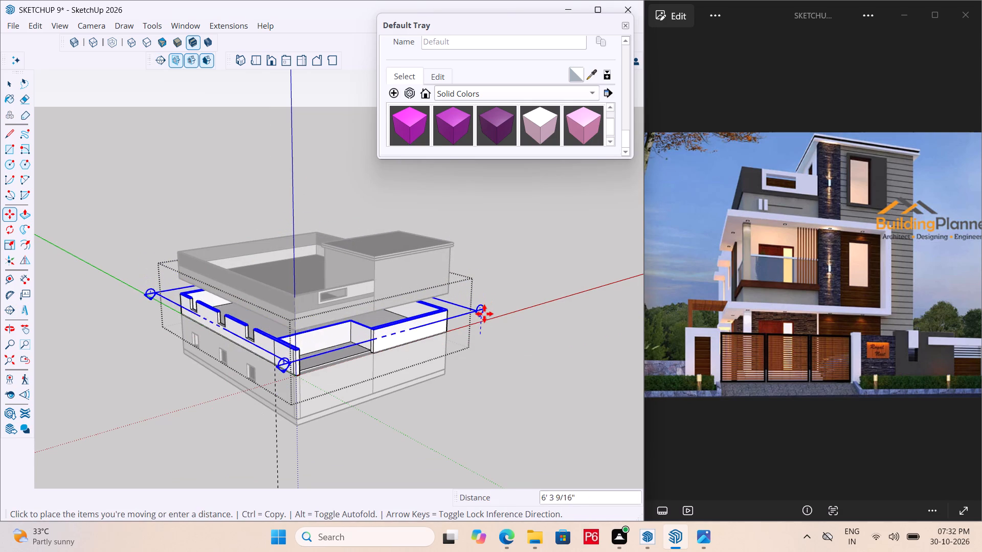
pyautogui.click(484, 314)
pyautogui.moveTo(372, 335); pyautogui.dragTo(263, 315, button='middle')
pyautogui.scroll(5, 300, 321)
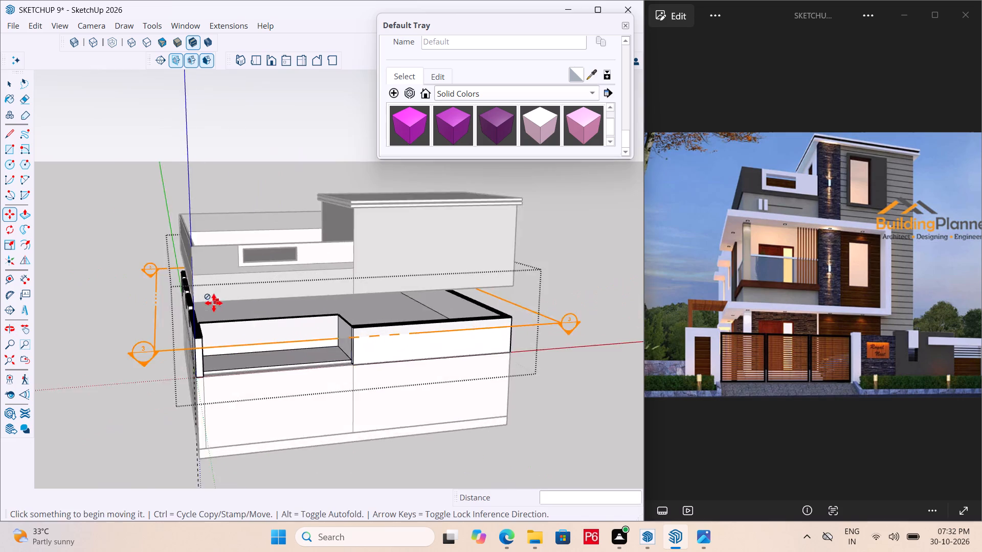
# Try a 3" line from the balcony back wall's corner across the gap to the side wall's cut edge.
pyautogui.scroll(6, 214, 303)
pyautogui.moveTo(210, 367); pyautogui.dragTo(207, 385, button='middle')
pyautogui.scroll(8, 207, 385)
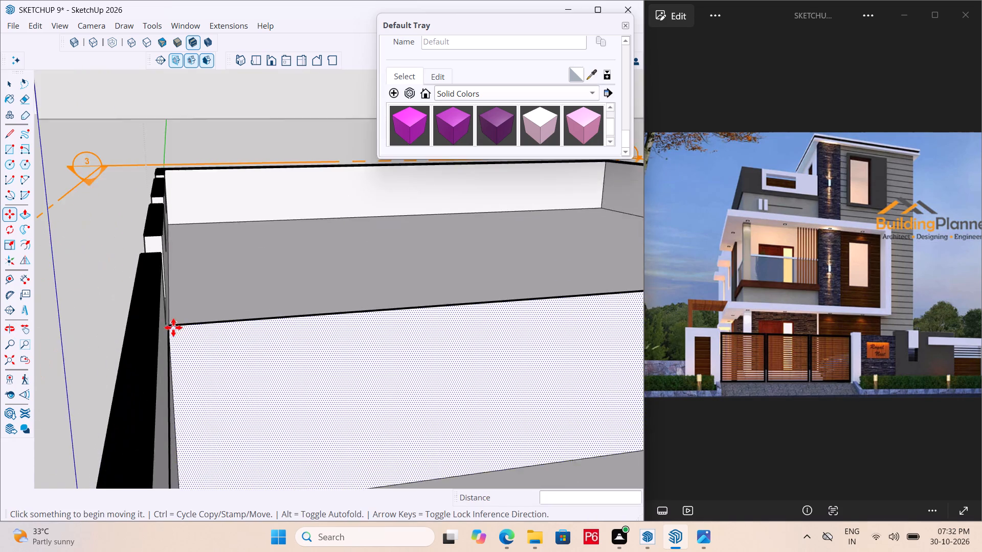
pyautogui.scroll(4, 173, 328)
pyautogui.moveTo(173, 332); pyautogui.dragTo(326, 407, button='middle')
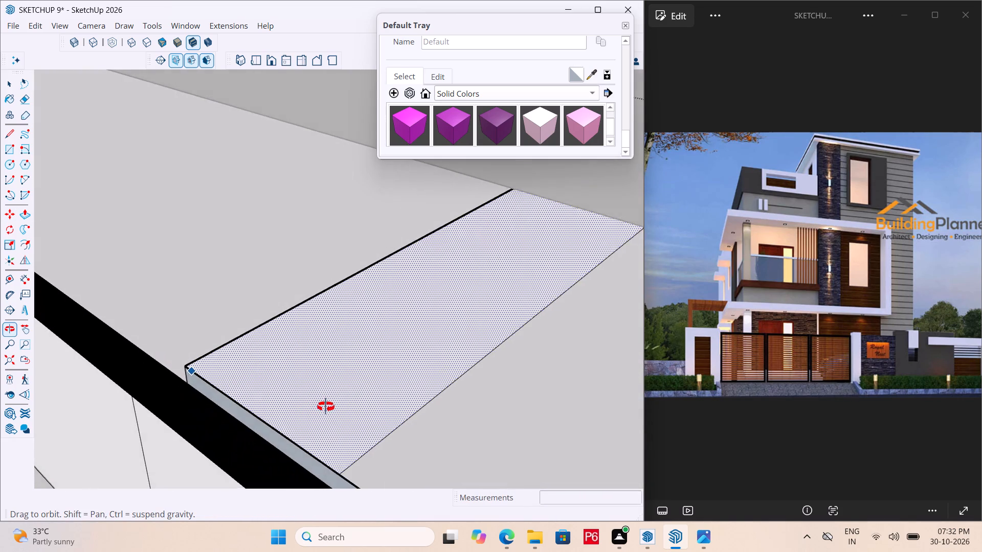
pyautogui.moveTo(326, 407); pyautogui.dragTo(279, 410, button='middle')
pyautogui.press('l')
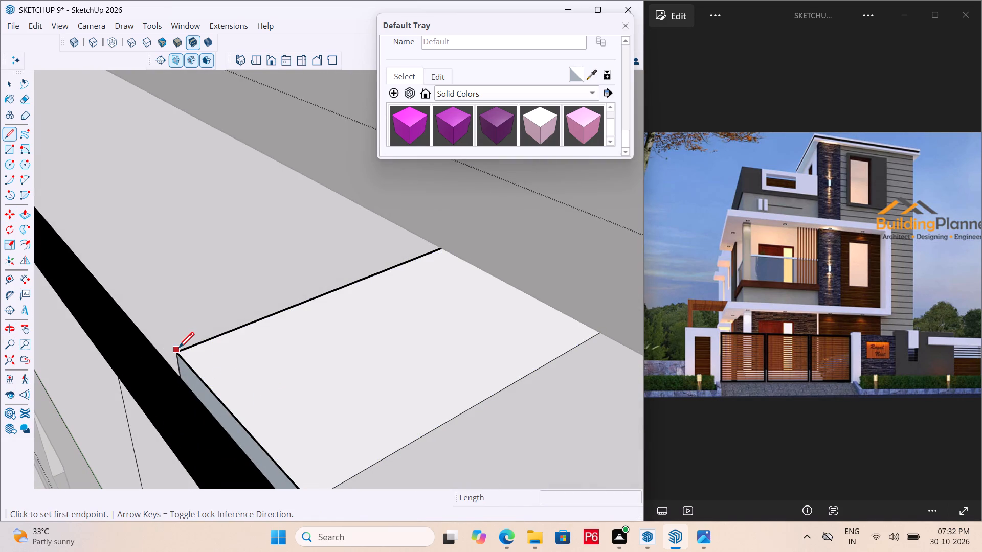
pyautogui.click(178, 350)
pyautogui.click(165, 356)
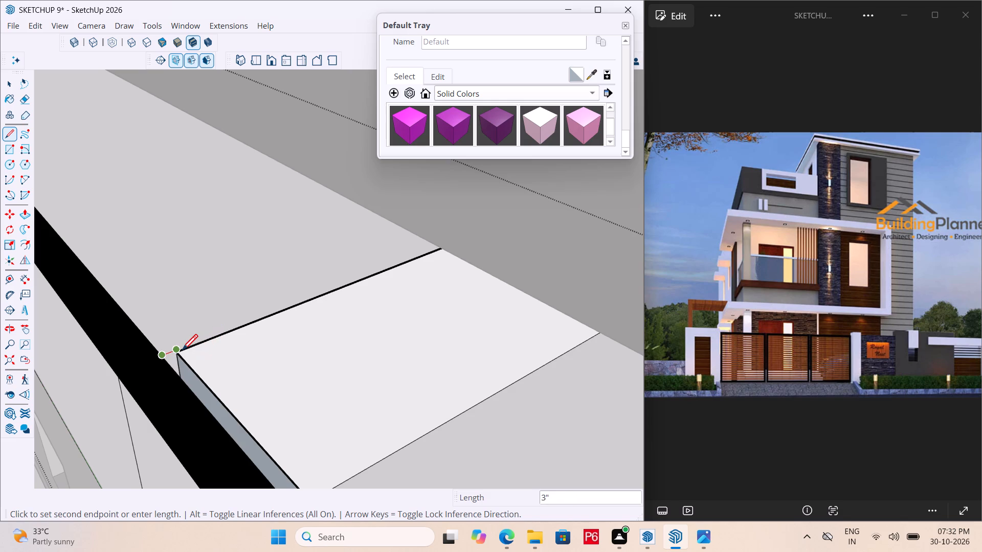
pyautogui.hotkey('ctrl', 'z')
# Push the balcony's inner side wall face back by 3".
pyautogui.scroll(-6, 129, 321)
pyautogui.scroll(-5, 211, 332)
pyautogui.moveTo(321, 381); pyautogui.dragTo(174, 356, button='middle')
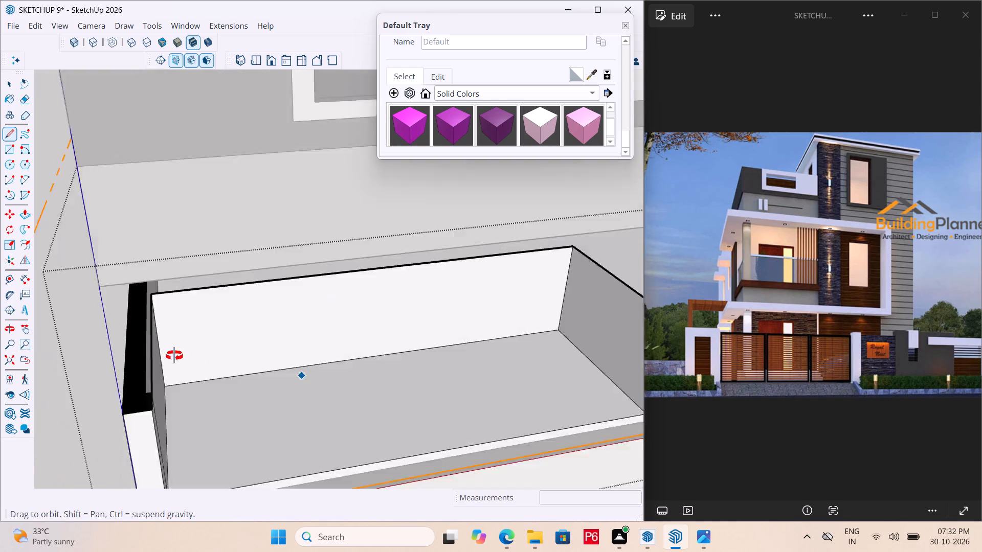
pyautogui.moveTo(174, 356); pyautogui.dragTo(89, 346, button='middle')
pyautogui.scroll(2, 129, 301)
pyautogui.press('space')
pyautogui.click(123, 314)
pyautogui.doubleClick(111, 314)
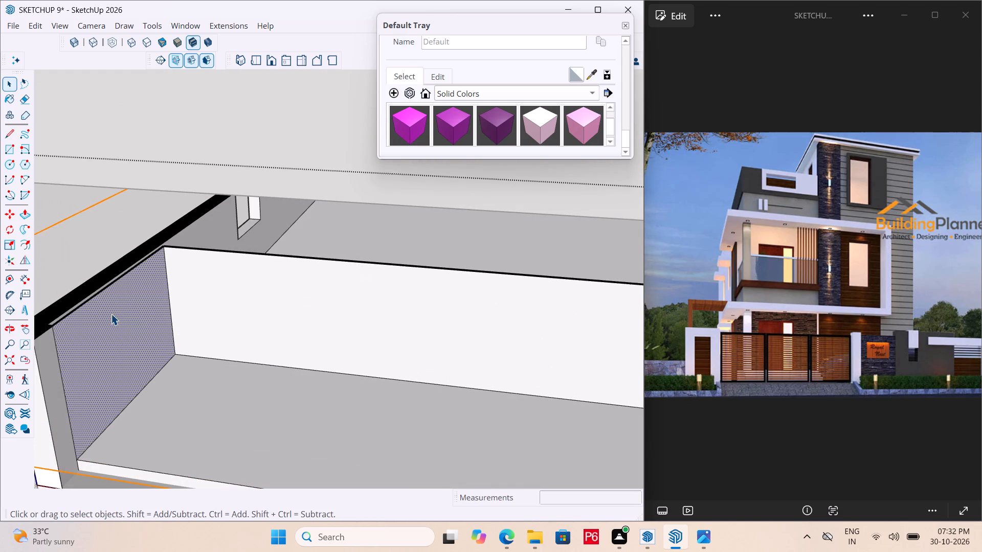
pyautogui.press('p')
pyautogui.click(111, 314)
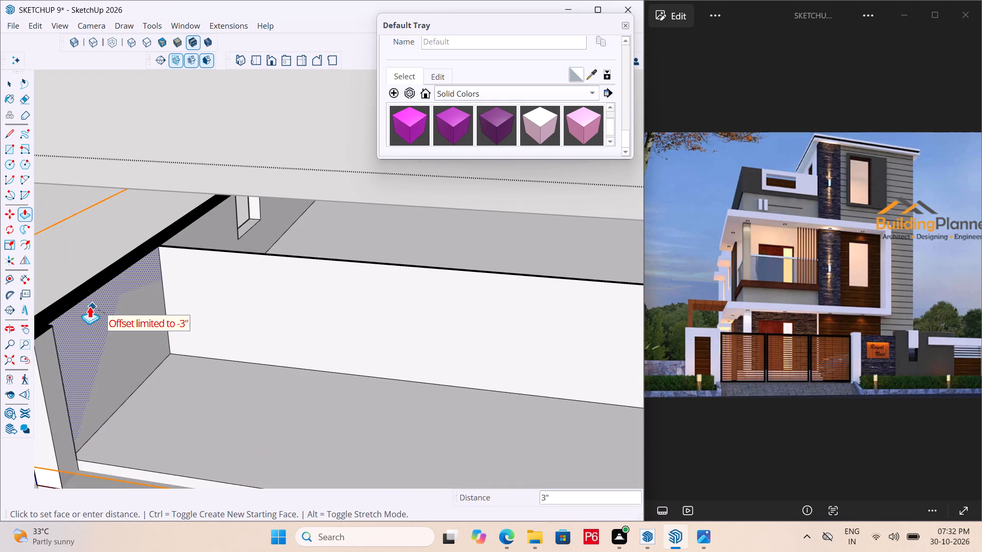
pyautogui.click(90, 306)
# Draw a rectangle, 8' by about 5' 4 15/16", closing the open side wall from the back corner's cut top to the floor.
pyautogui.moveTo(105, 324); pyautogui.dragTo(116, 330, button='middle')
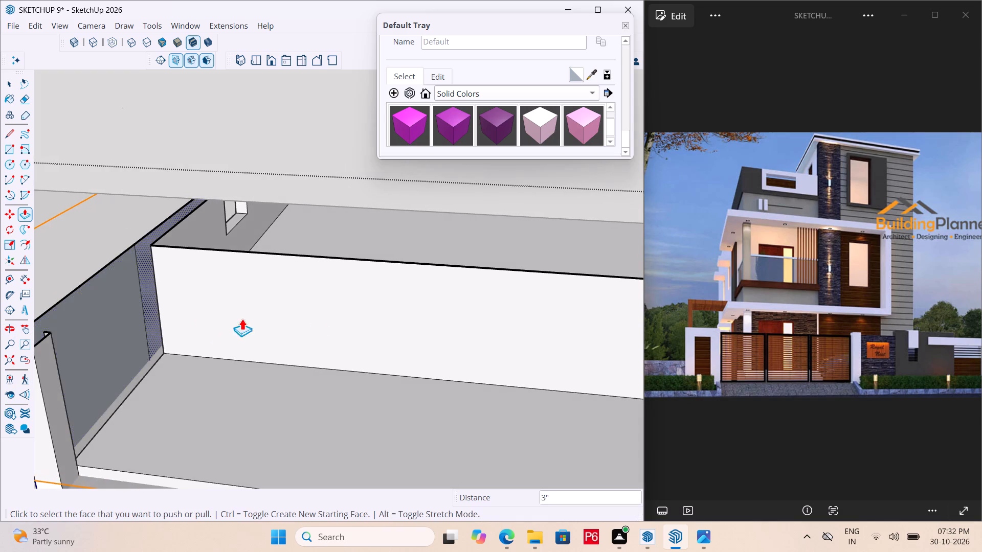
pyautogui.scroll(-5, 390, 338)
pyautogui.moveTo(203, 316); pyautogui.dragTo(11, 270, button='middle')
pyautogui.scroll(5, 233, 343)
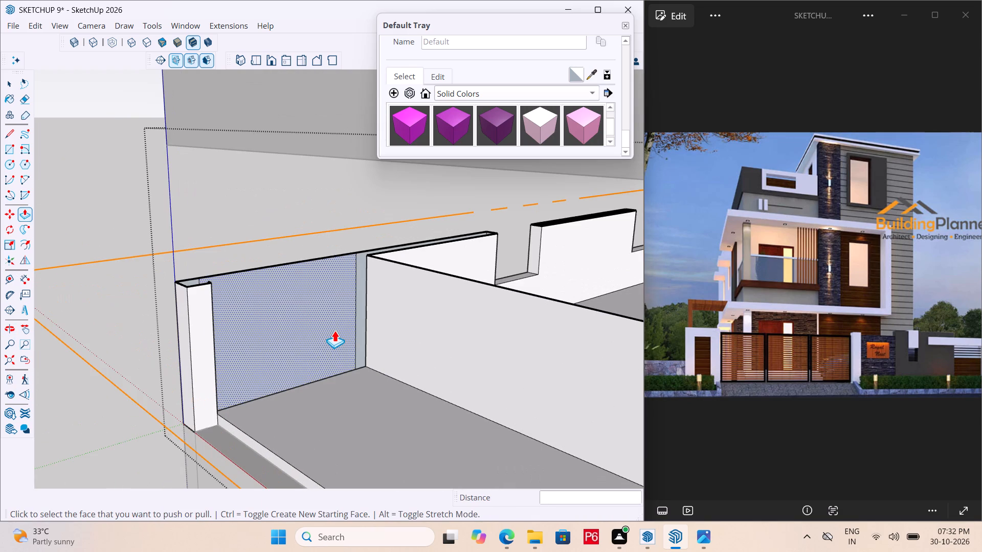
pyautogui.press('r')
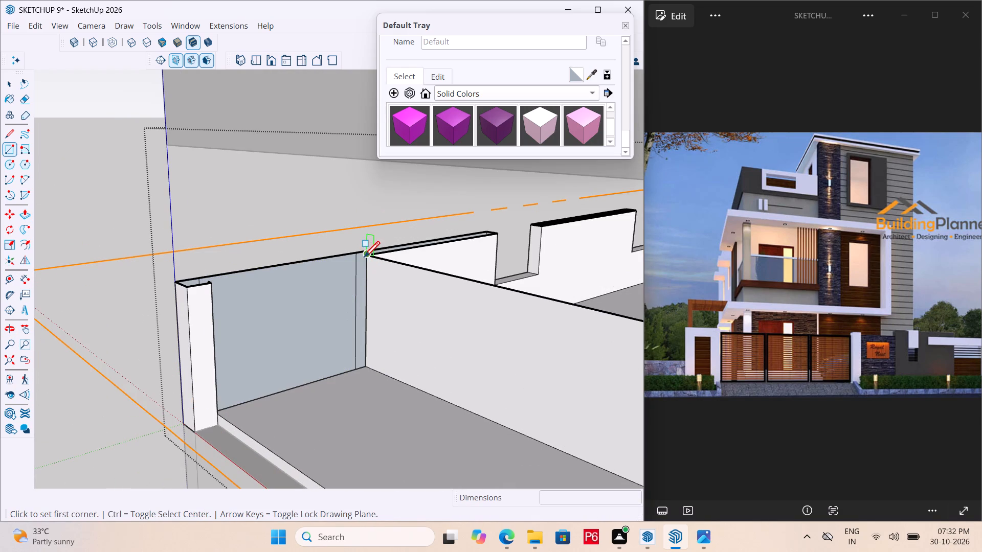
pyautogui.click(367, 259)
pyautogui.moveTo(220, 377); pyautogui.dragTo(260, 434, button='middle')
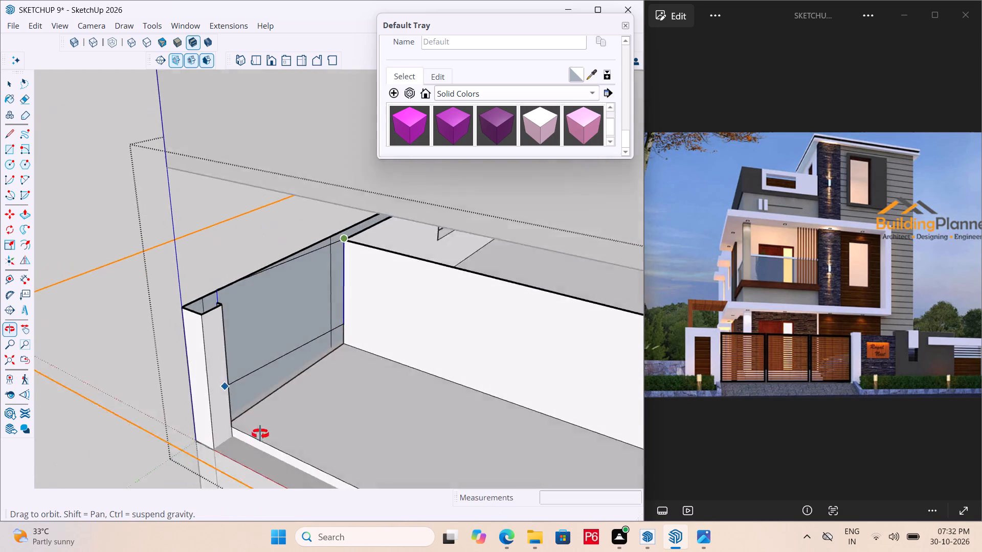
pyautogui.moveTo(260, 434); pyautogui.dragTo(236, 402, button='middle')
pyautogui.scroll(4, 235, 393)
pyautogui.moveTo(232, 380); pyautogui.dragTo(19, 358, button='middle')
pyautogui.scroll(5, 365, 399)
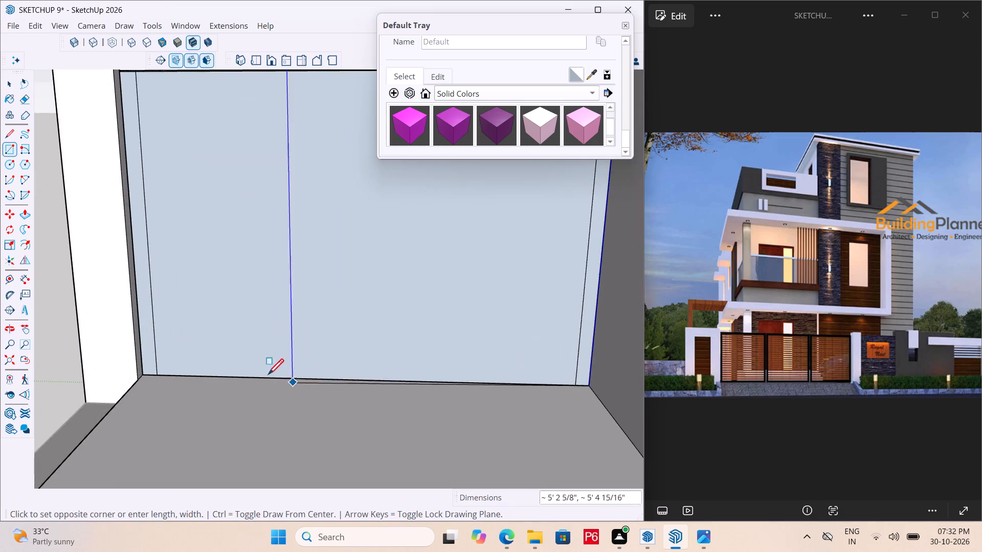
pyautogui.scroll(5, 206, 349)
pyautogui.click(99, 390)
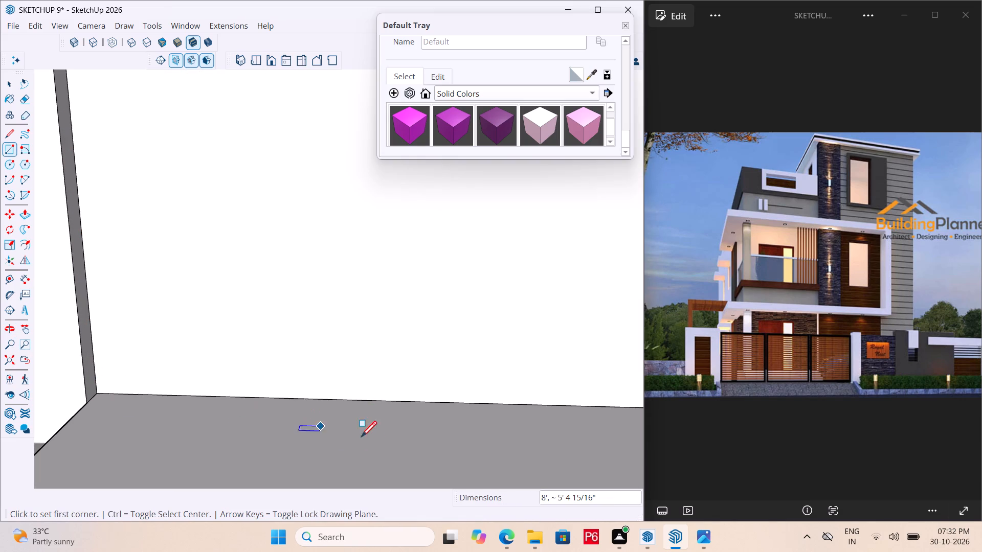
# Save the model.
pyautogui.scroll(-3, 368, 444)
pyautogui.moveTo(329, 447); pyautogui.dragTo(544, 461, button='middle')
pyautogui.scroll(-10, 145, 346)
pyautogui.moveTo(225, 335); pyautogui.dragTo(241, 337, button='middle')
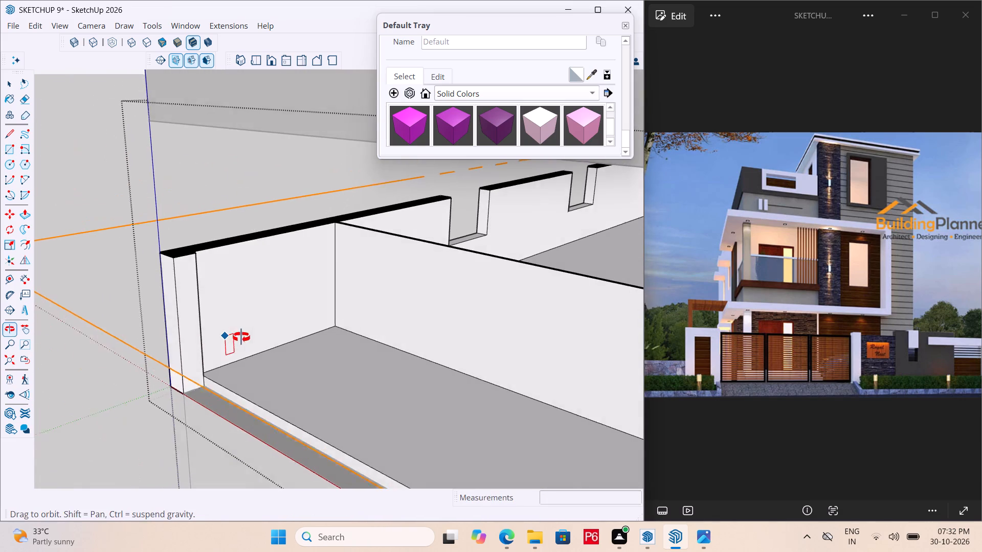
pyautogui.moveTo(241, 337); pyautogui.dragTo(243, 337, button='middle')
pyautogui.hotkey('ctrl', 's')
pyautogui.hotkey('ctrl', 's')
pyautogui.hotkey('ctrl', 's')
# Close and reopen the first-floor group, and deactivate the cut of section plane 3.
pyautogui.keyDown('ctrl'); pyautogui.scroll(-5, 243, 337); pyautogui.keyUp('ctrl')
pyautogui.scroll(-10, 269, 324)
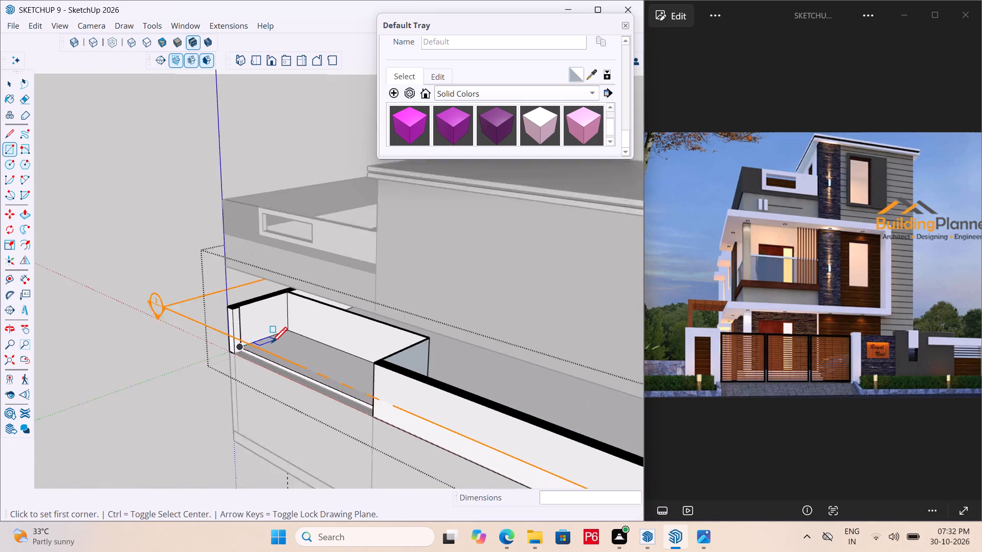
pyautogui.scroll(-2, 272, 344)
pyautogui.moveTo(272, 348); pyautogui.dragTo(310, 331, button='middle')
pyautogui.press('space')
pyautogui.click(143, 261)
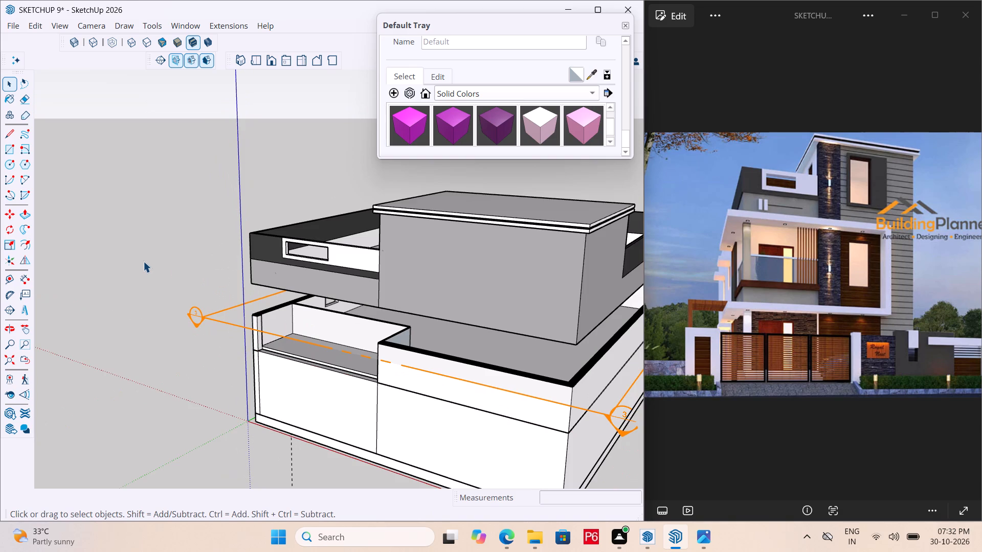
pyautogui.doubleClick(143, 261)
pyautogui.doubleClick(157, 263)
pyautogui.doubleClick(212, 320)
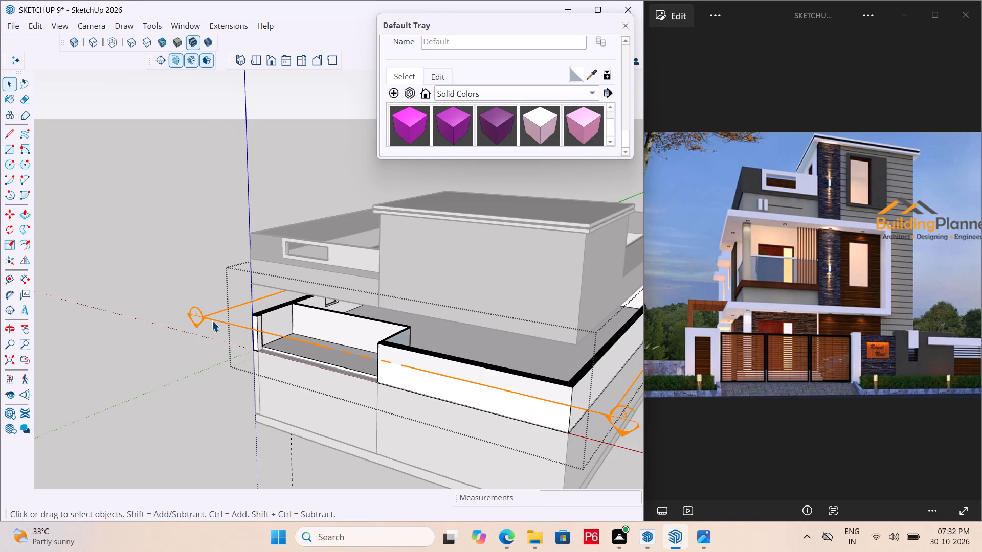
pyautogui.doubleClick(212, 320)
# Scale the new lower face of the balcony side wall upward by about 1.94 to reach the ceiling.
pyautogui.moveTo(314, 330); pyautogui.dragTo(273, 274, button='middle')
pyautogui.scroll(7, 273, 274)
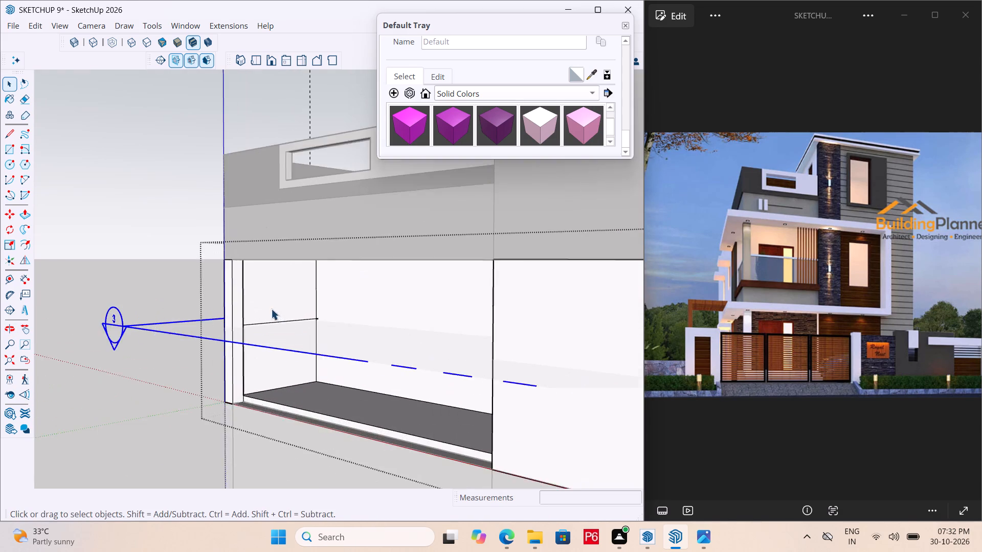
pyautogui.scroll(4, 271, 309)
pyautogui.click(271, 328)
pyautogui.doubleClick(276, 328)
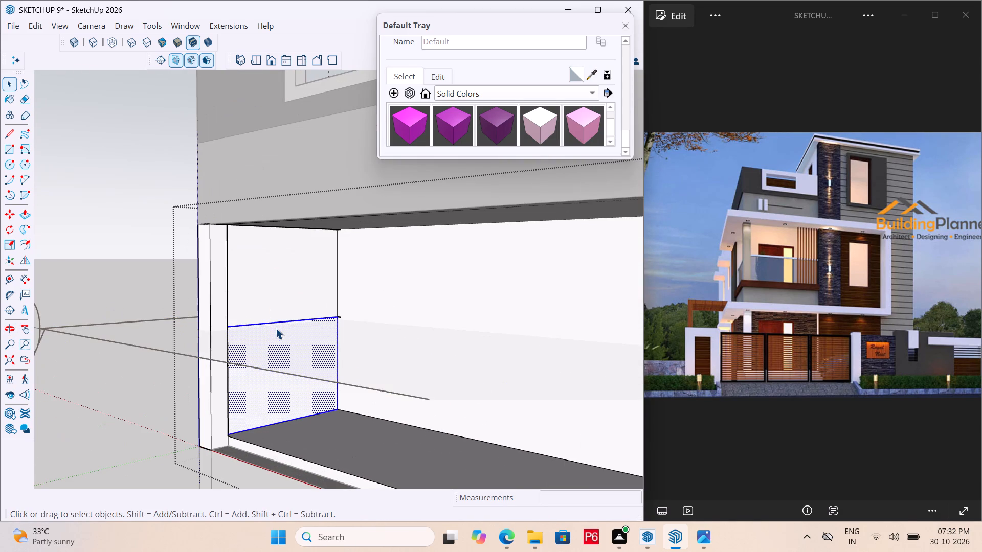
pyautogui.write('SC')
pyautogui.press('s')
pyautogui.click(285, 321)
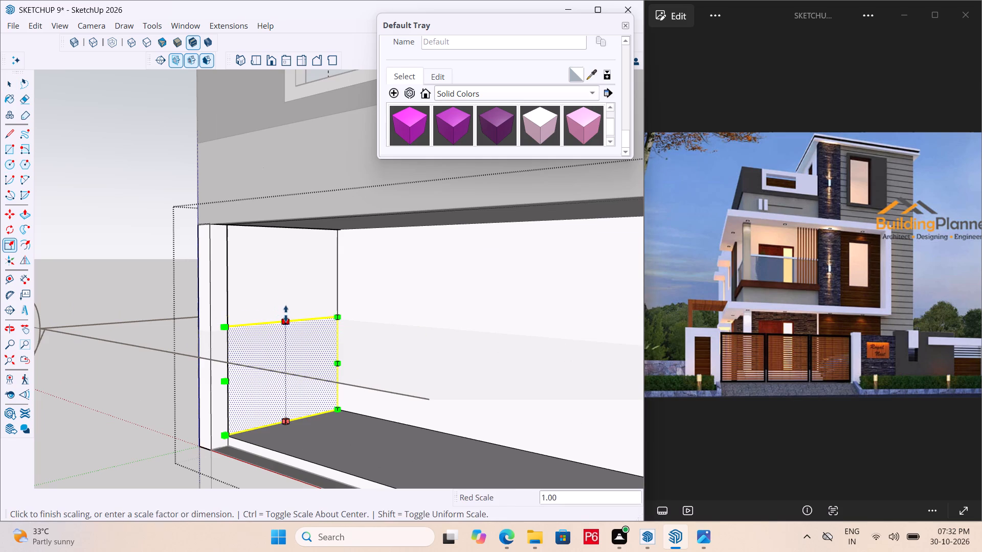
pyautogui.moveTo(278, 222); pyautogui.dragTo(275, 164, button='middle')
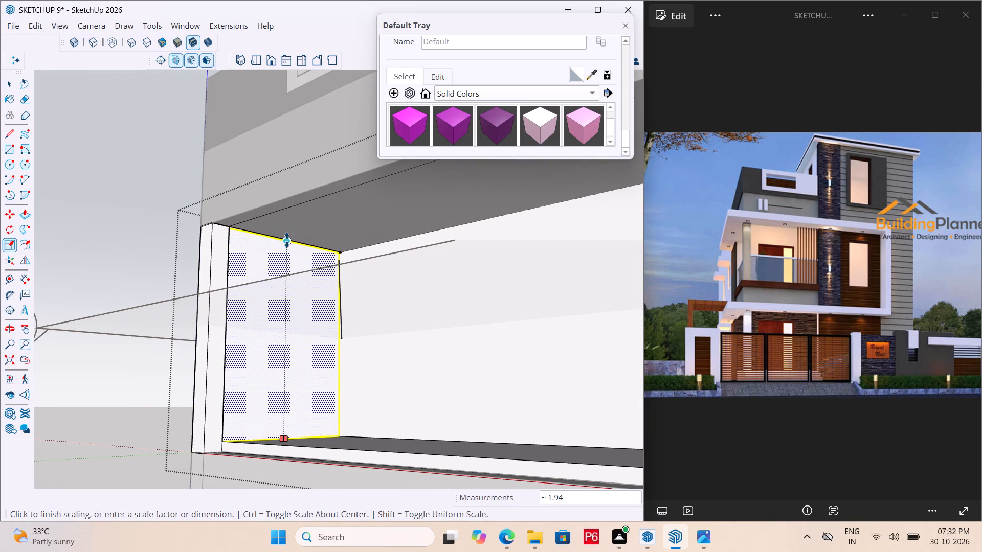
pyautogui.click(287, 240)
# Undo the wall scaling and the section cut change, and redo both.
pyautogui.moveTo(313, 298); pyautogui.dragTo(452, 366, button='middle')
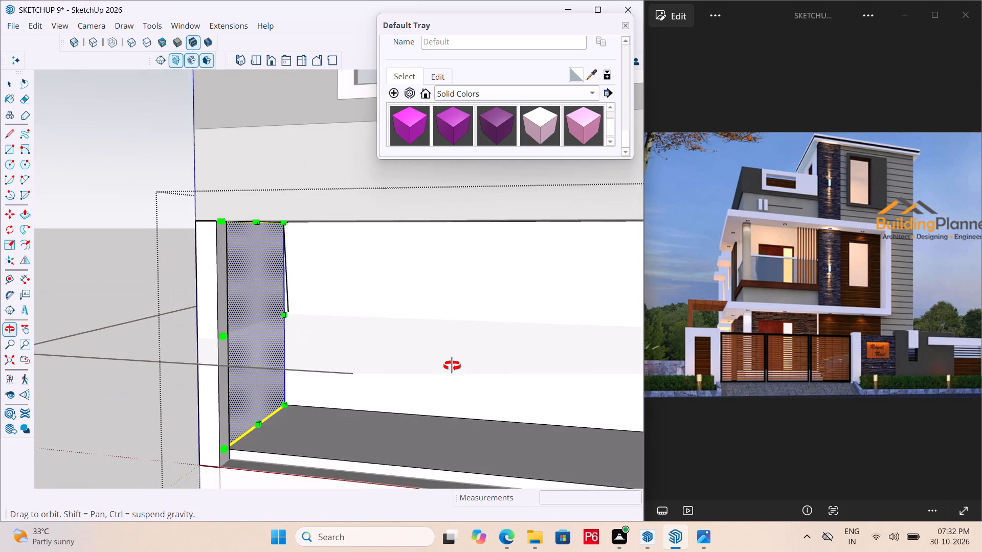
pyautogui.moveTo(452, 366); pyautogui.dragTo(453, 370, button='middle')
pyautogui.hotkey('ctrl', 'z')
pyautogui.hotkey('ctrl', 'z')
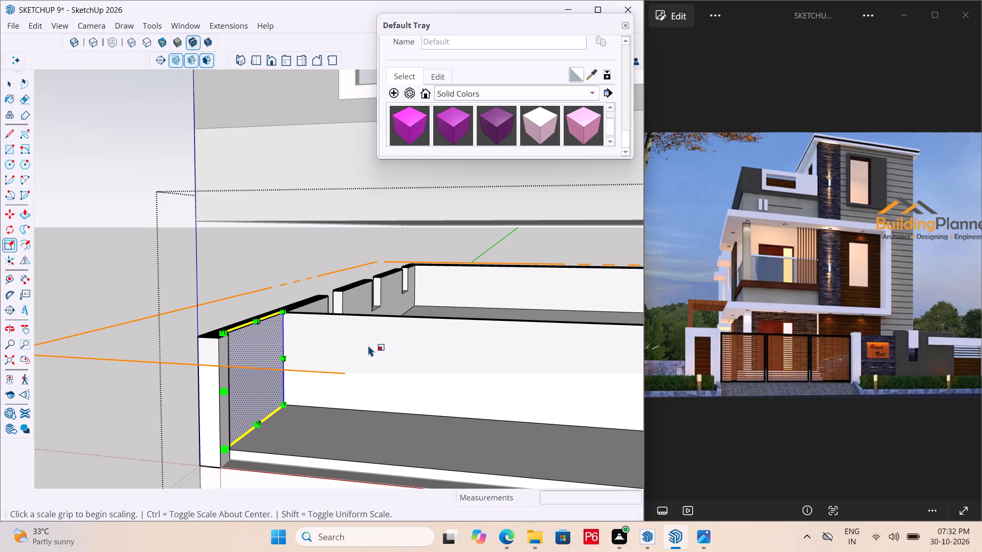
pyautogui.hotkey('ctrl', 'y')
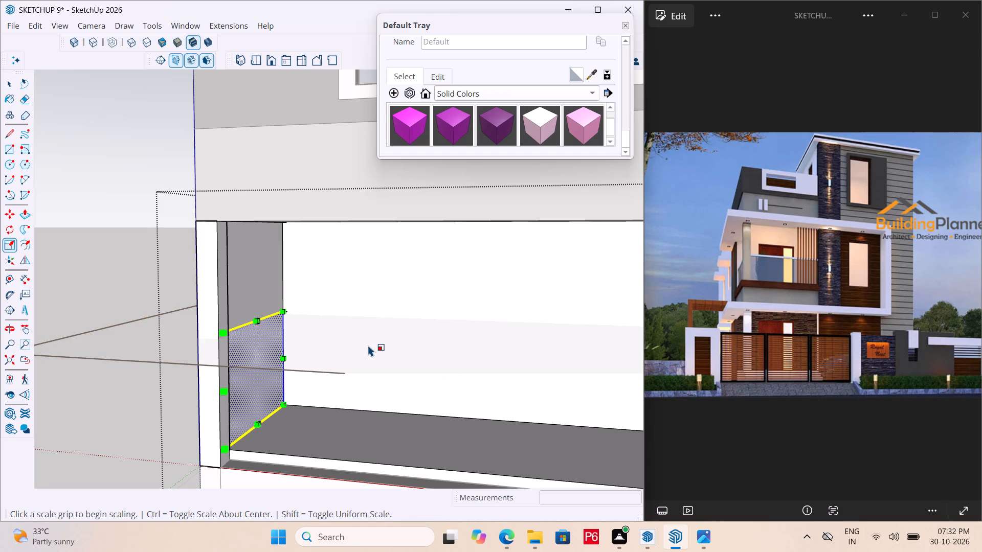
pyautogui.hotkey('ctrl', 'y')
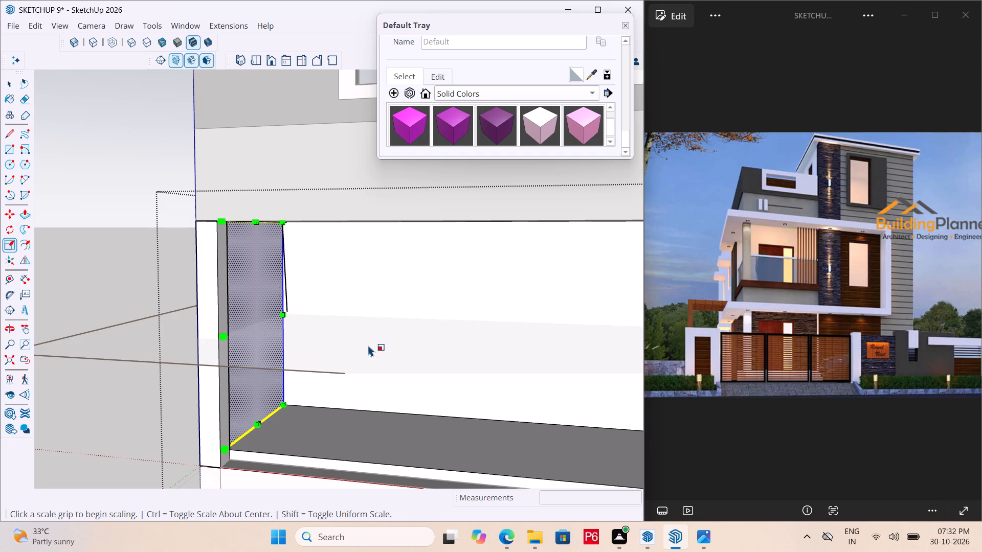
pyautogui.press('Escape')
# Erase the stray edges on the back wall and at the ceiling corner beside the scaled side wall.
pyautogui.press('e')
pyautogui.scroll(4, 299, 317)
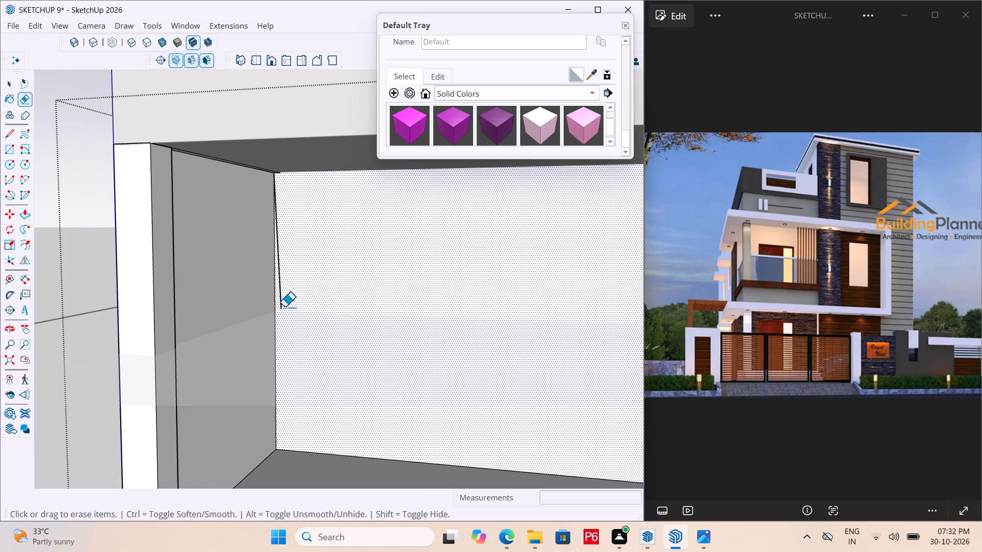
pyautogui.doubleClick(282, 304)
pyautogui.scroll(-5, 319, 318)
pyautogui.moveTo(303, 269); pyautogui.dragTo(283, 163, button='middle')
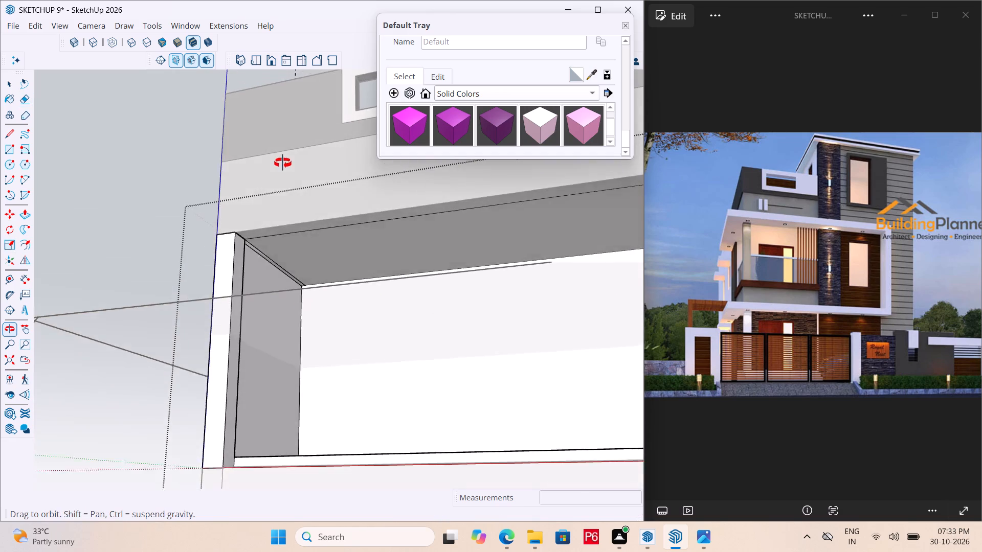
pyautogui.moveTo(283, 163); pyautogui.dragTo(283, 162, button='middle')
pyautogui.scroll(11, 280, 275)
pyautogui.doubleClick(306, 289)
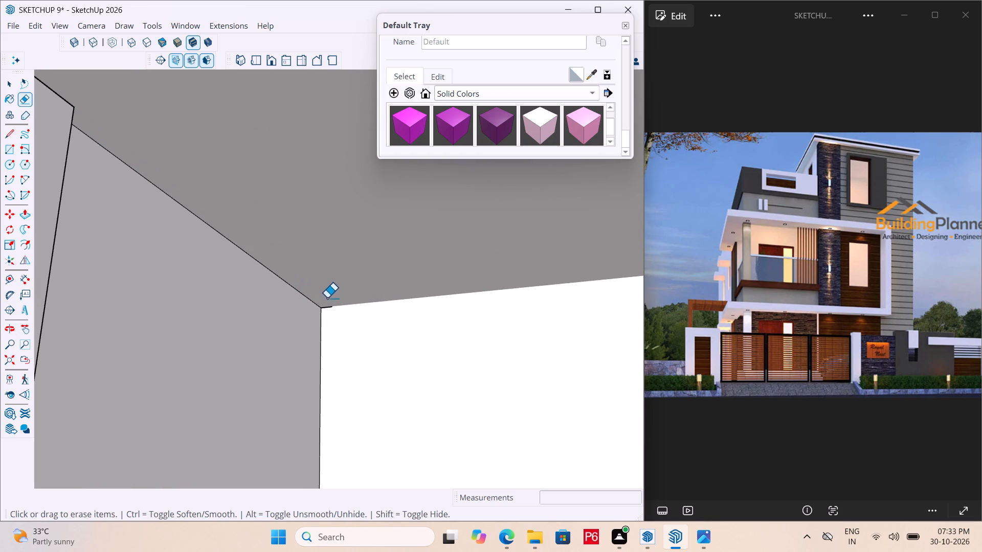
# Save the model with the reworked balcony wall.
pyautogui.scroll(-7, 289, 281)
pyautogui.scroll(-7, 263, 330)
pyautogui.moveTo(170, 334); pyautogui.dragTo(169, 335, button='middle')
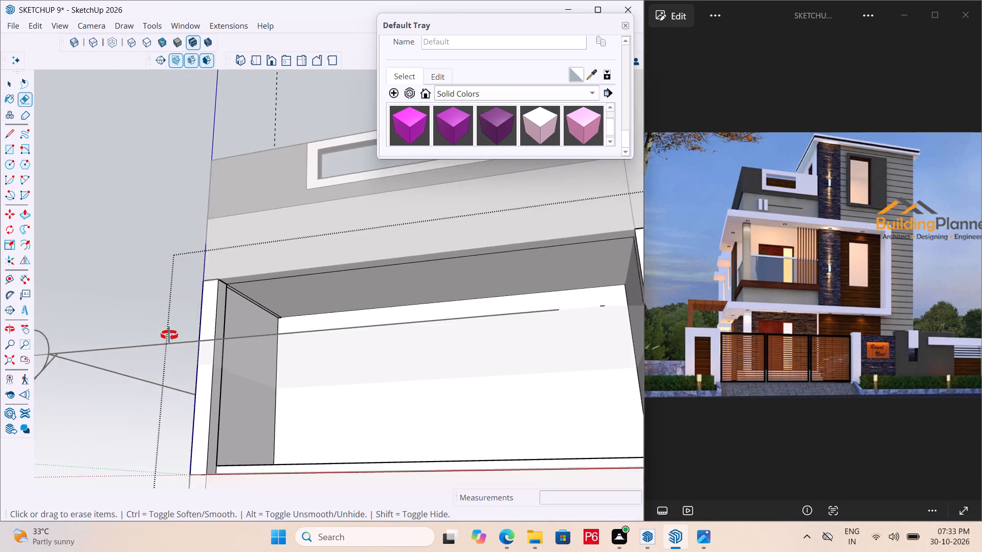
pyautogui.moveTo(169, 335); pyautogui.dragTo(693, 434, button='middle')
pyautogui.scroll(-7, 0, 367)
pyautogui.scroll(-7, 302, 370)
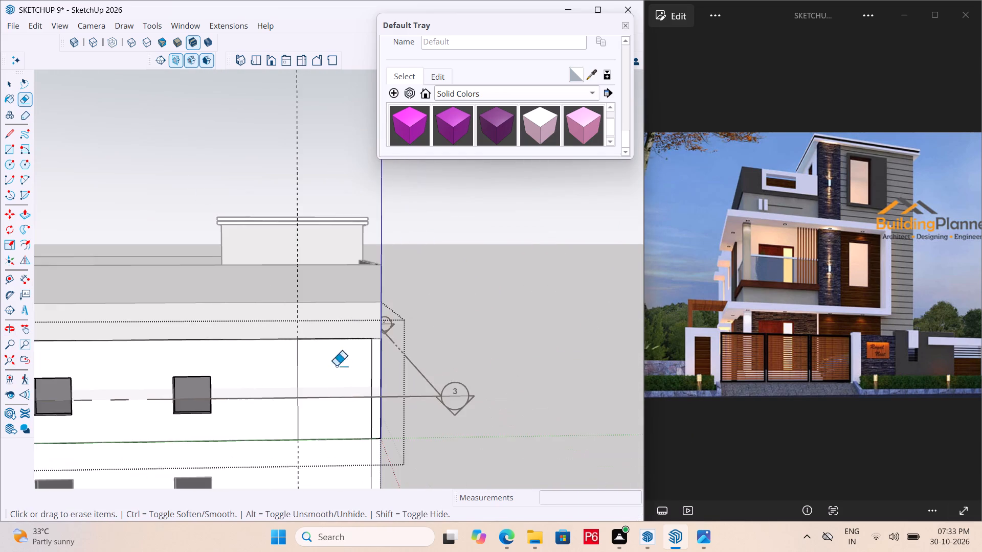
pyautogui.moveTo(499, 377); pyautogui.dragTo(0, 371, button='middle')
pyautogui.moveTo(461, 369); pyautogui.dragTo(538, 372, button='middle')
pyautogui.hotkey('ctrl', 's')
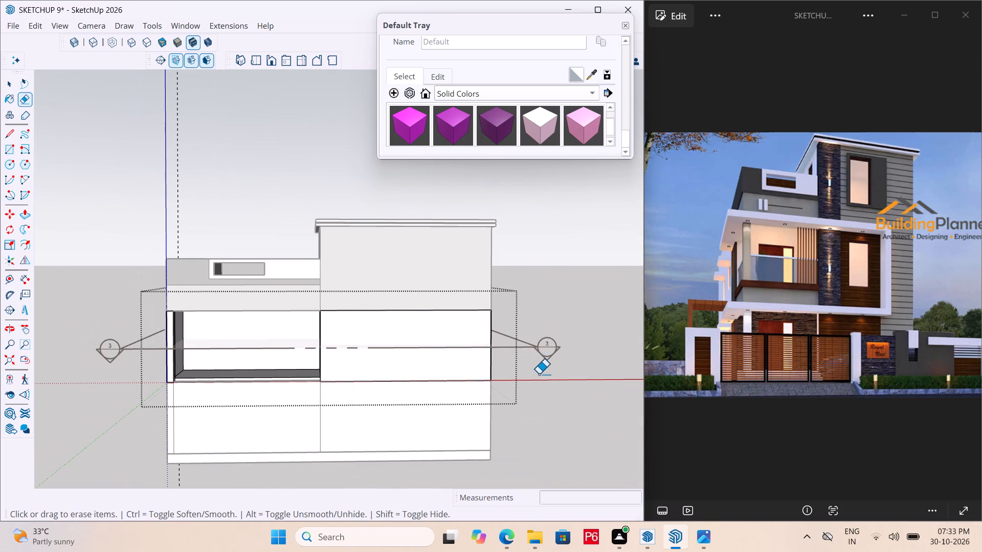
pyautogui.hotkey('ctrl', 's')
pyautogui.hotkey('ctrl', 's')
# Close the first-floor group.
pyautogui.press('space')
pyautogui.click(559, 409)
# Examine the balcony opening and the outer side wall from the front and side of the building.
pyautogui.moveTo(343, 391); pyautogui.dragTo(52, 337, button='middle')
pyautogui.scroll(7, 52, 337)
pyautogui.moveTo(221, 328); pyautogui.dragTo(228, 356, button='middle')
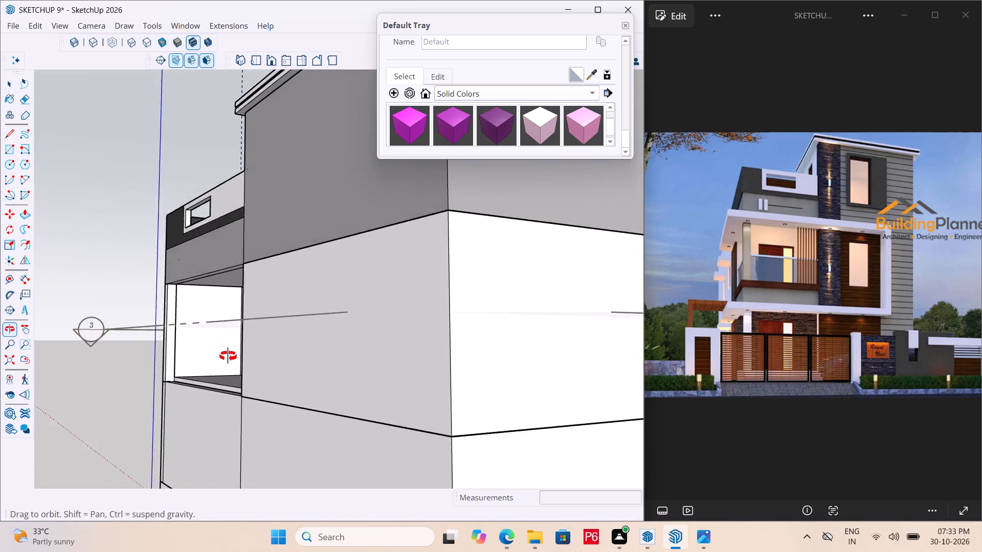
pyautogui.moveTo(228, 356); pyautogui.dragTo(658, 340, button='middle')
pyautogui.moveTo(262, 354); pyautogui.dragTo(393, 415, button='middle')
pyautogui.scroll(-5, 87, 327)
pyautogui.middleClick(429, 387)
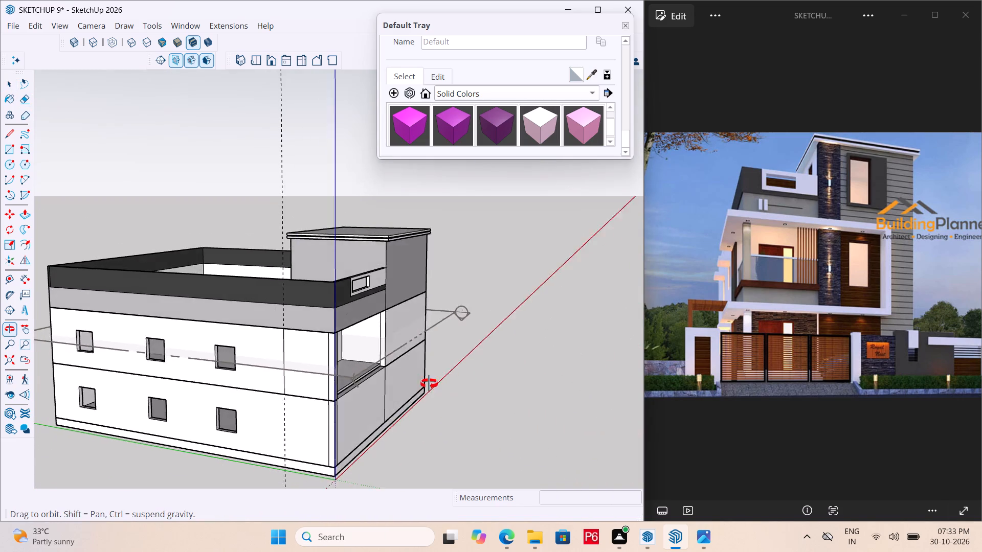
pyautogui.scroll(4, 406, 381)
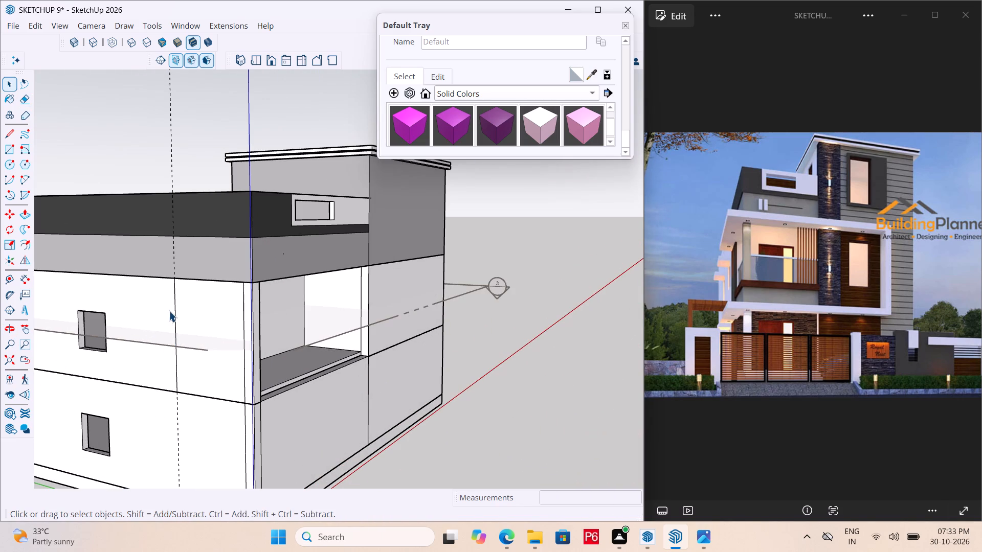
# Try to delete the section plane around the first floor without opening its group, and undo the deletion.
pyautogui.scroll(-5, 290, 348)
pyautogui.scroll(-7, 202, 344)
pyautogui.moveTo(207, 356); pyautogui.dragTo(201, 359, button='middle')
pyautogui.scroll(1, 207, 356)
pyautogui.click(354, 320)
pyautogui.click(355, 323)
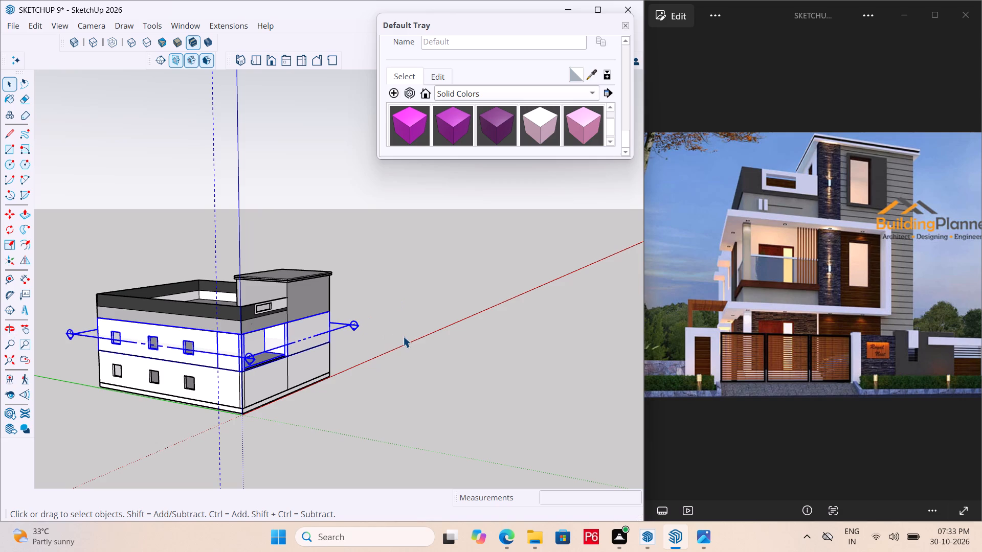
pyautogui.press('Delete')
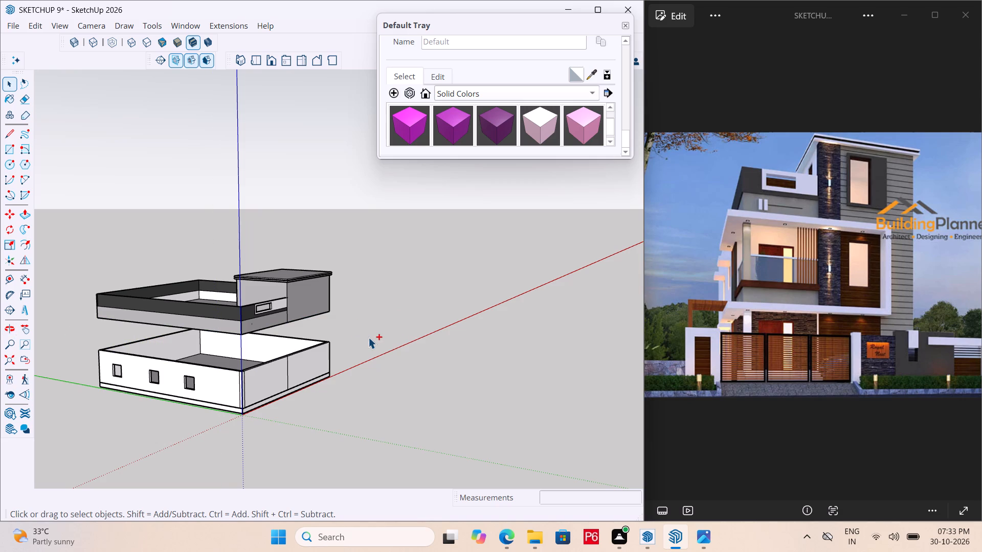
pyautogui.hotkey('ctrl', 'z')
# Open the first-floor group and delete the section plane inside it.
pyautogui.press('space')
pyautogui.tripleClick(389, 341)
pyautogui.click(347, 325)
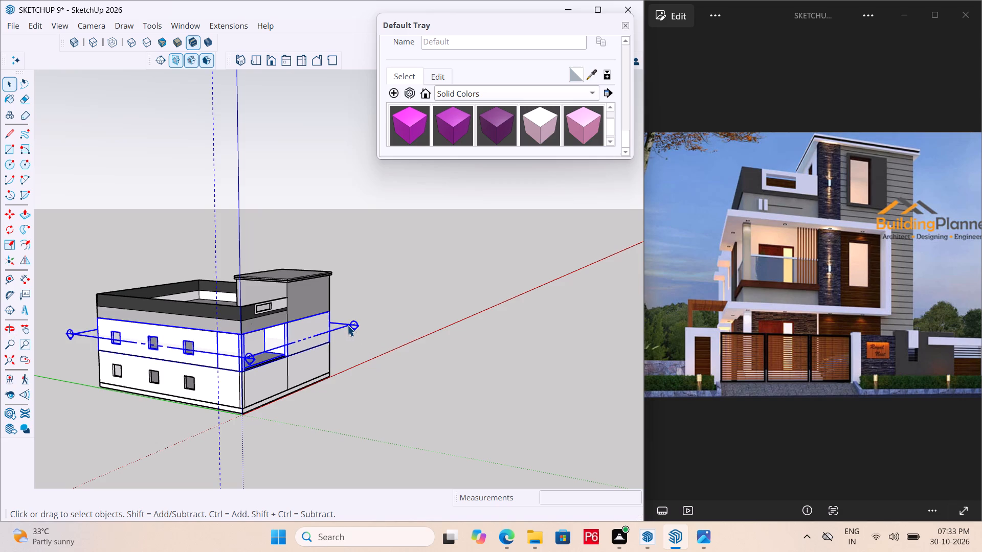
pyautogui.doubleClick(347, 325)
pyautogui.click(347, 325)
pyautogui.press('Delete')
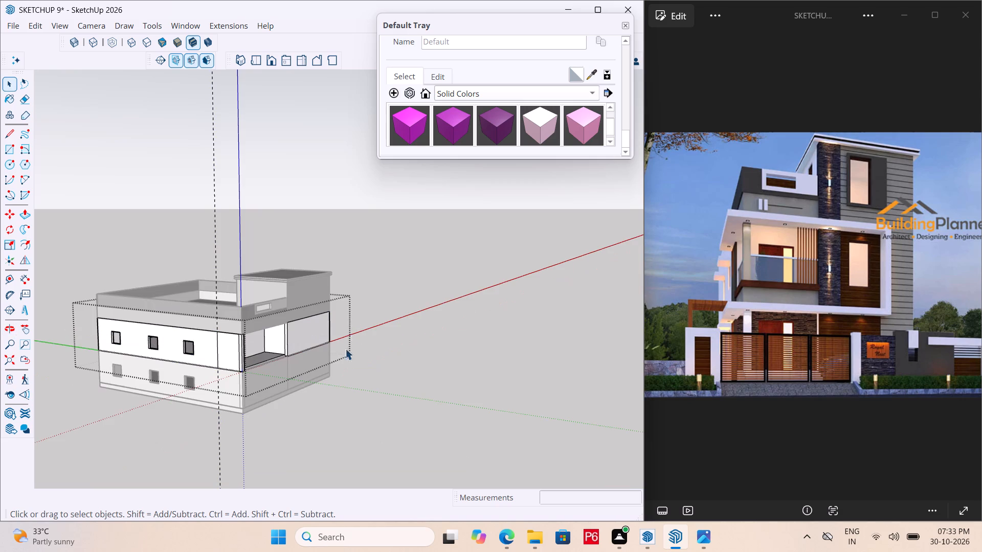
# Save the model with the section plane removed.
pyautogui.hotkey('ctrl', 's')
pyautogui.hotkey('ctrl', 's')
# Draw a rectangle about 5' by 6' 3" on the first-floor outer side wall, between the dashed guide and the balcony's front corner.
pyautogui.keyDown('ctrl'); pyautogui.scroll(9, 123, 371); pyautogui.keyUp('ctrl')
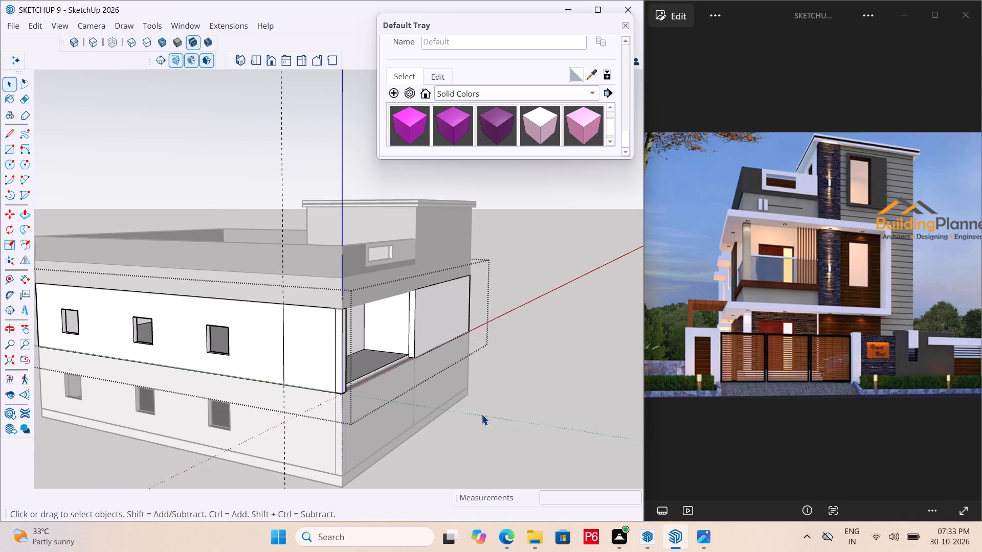
pyautogui.scroll(5, 311, 349)
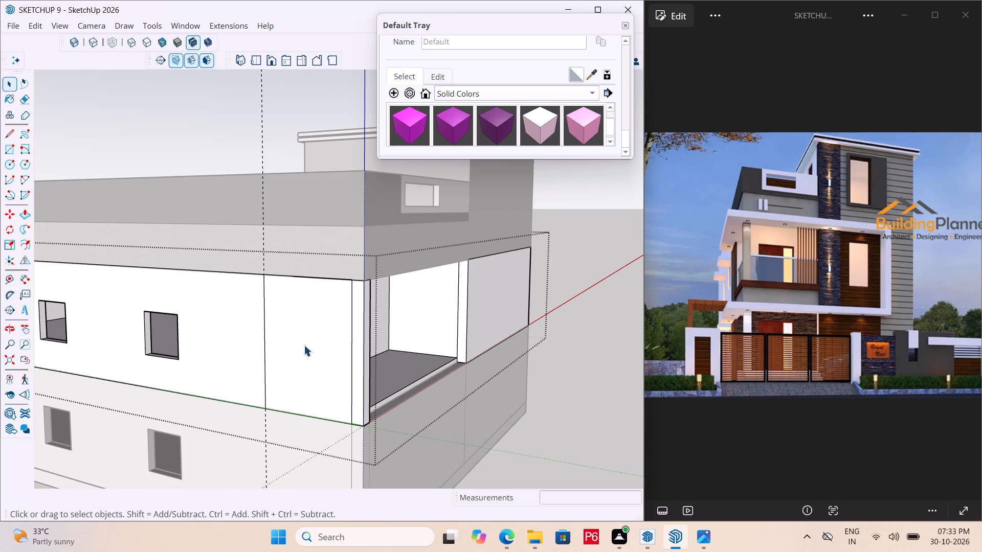
pyautogui.write('RE')
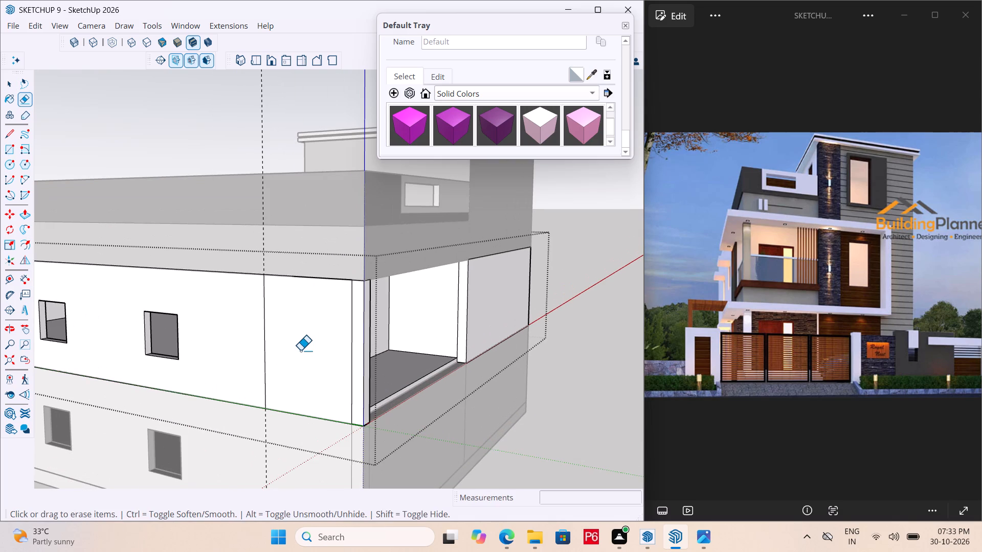
pyautogui.press('r')
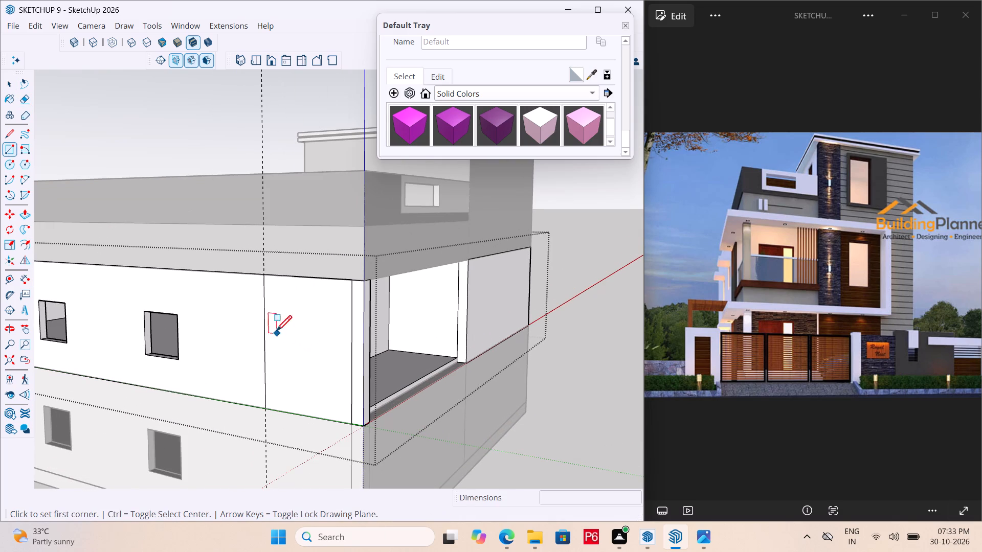
pyautogui.click(281, 304)
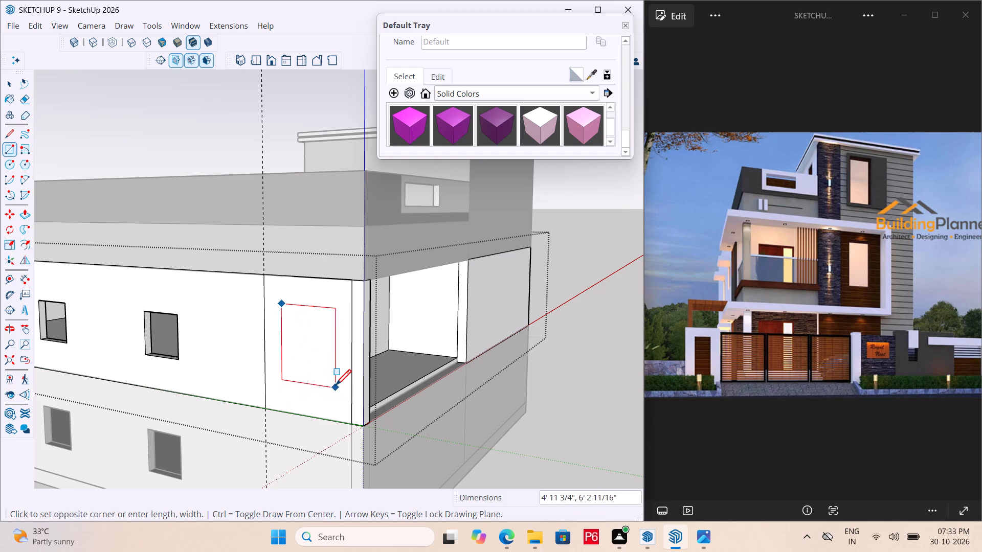
pyautogui.click(336, 387)
# Push the rectangle 9" through the side wall to cut an opening into the balcony.
pyautogui.press('space')
pyautogui.click(318, 365)
pyautogui.press('p')
pyautogui.click(286, 346)
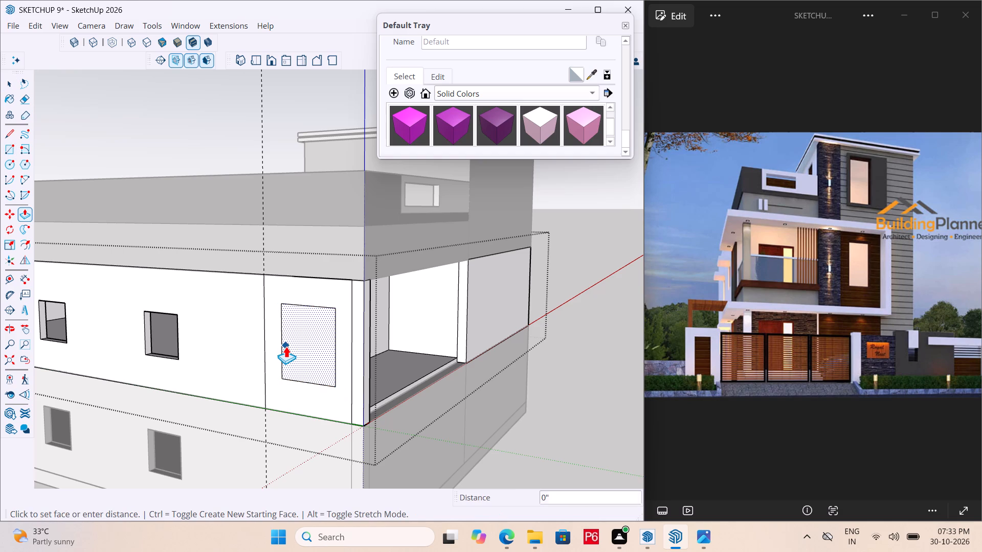
pyautogui.click(304, 329)
# Save the model with the new side-wall opening.
pyautogui.moveTo(436, 340); pyautogui.dragTo(0, 356, button='middle')
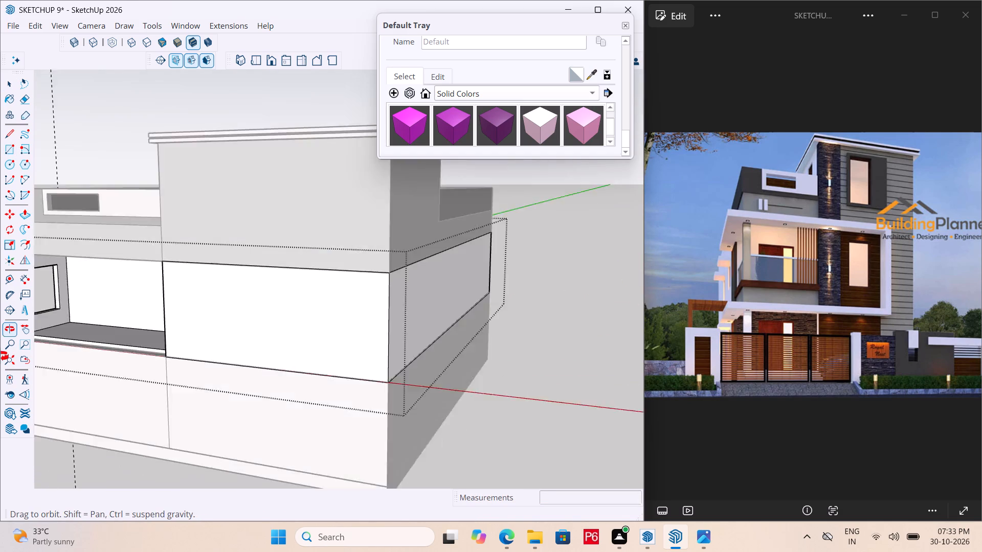
pyautogui.moveTo(0, 356); pyautogui.dragTo(20, 358, button='middle')
pyautogui.scroll(-4, 538, 370)
pyautogui.hotkey('ctrl', 's')
pyautogui.hotkey('ctrl', 's')
pyautogui.keyDown('ctrl'); pyautogui.scroll(-3, 569, 383); pyautogui.keyUp('ctrl')
pyautogui.hotkey('ctrl', 's')
pyautogui.hotkey('ctrl', 's')
pyautogui.hotkey('ctrl', 's')
pyautogui.keyDown('ctrl'); pyautogui.scroll(-1, 313, 366); pyautogui.keyUp('ctrl')
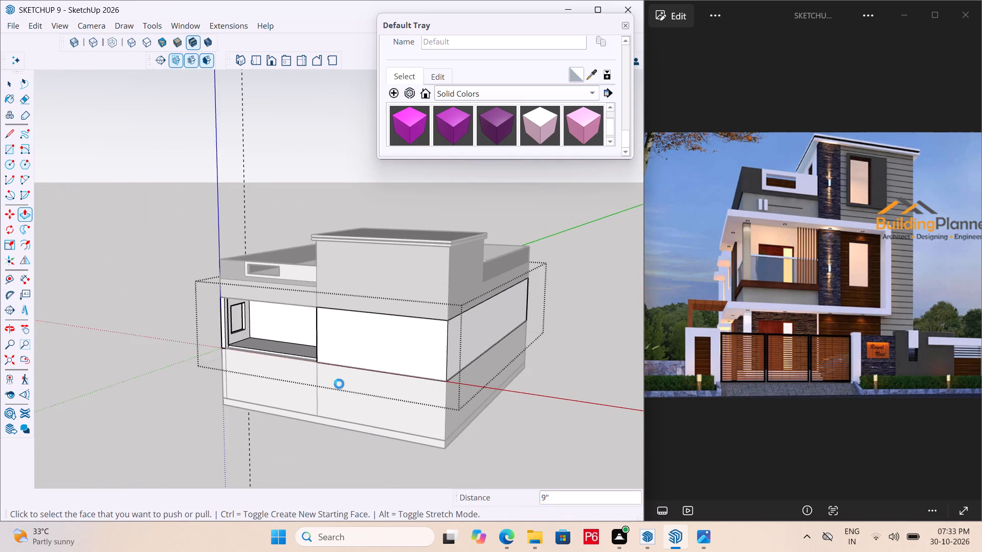
# Push the opening's rear jamb back about 1' 8" to widen the opening to the balcony's back wall.
pyautogui.keyDown('ctrl'); pyautogui.scroll(-3, 339, 384); pyautogui.keyUp('ctrl')
pyautogui.scroll(20, 267, 348)
pyautogui.scroll(1, 267, 348)
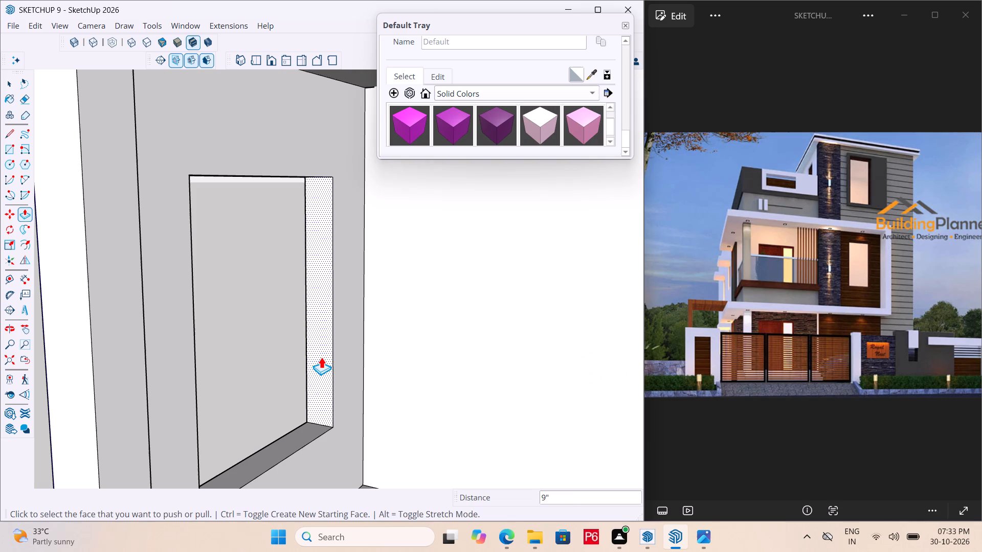
pyautogui.click(321, 357)
pyautogui.click(367, 280)
# Push the opening's front jamb about 1' 5" towards the balcony's front corner to widen the opening.
pyautogui.scroll(-5, 514, 319)
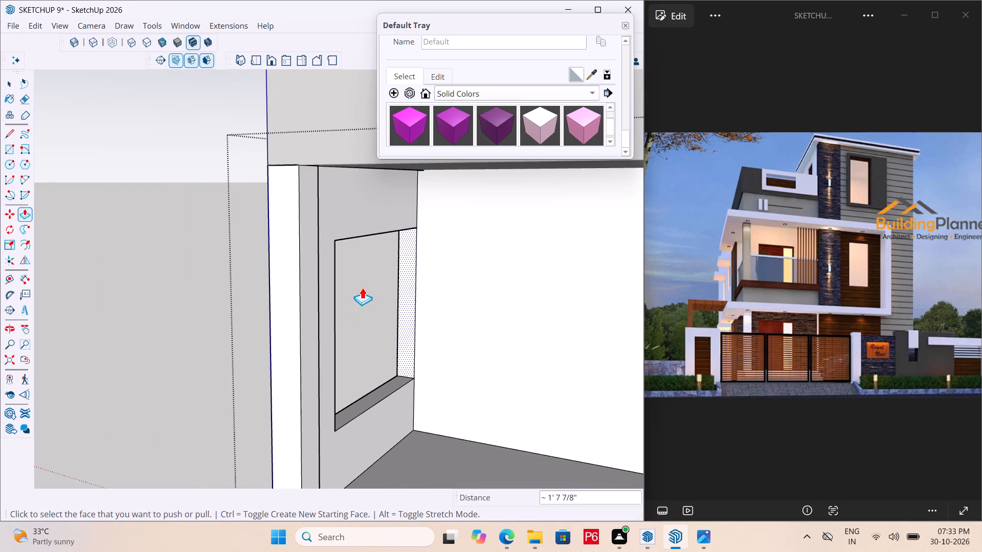
pyautogui.moveTo(366, 275); pyautogui.dragTo(472, 326, button='middle')
pyautogui.scroll(-12, 269, 261)
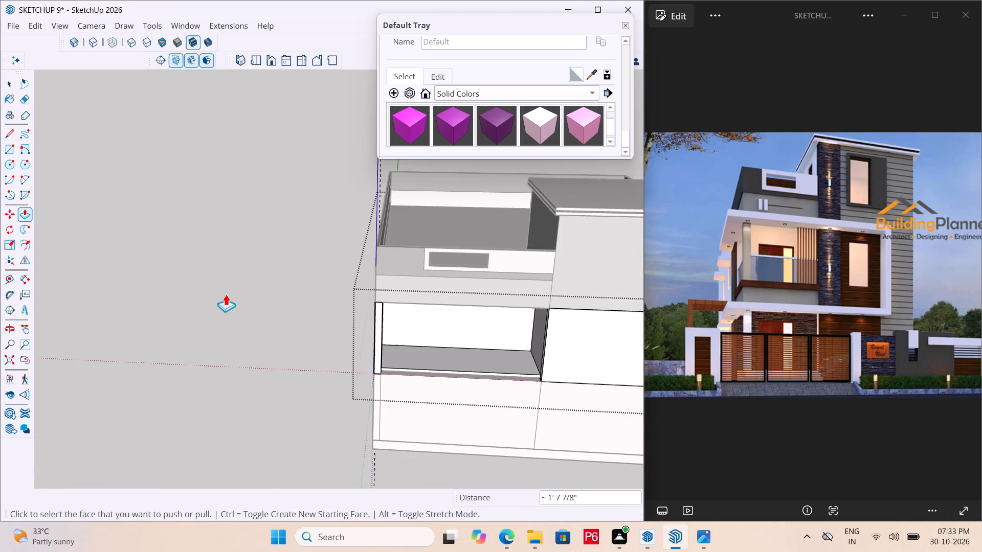
pyautogui.moveTo(310, 356); pyautogui.dragTo(593, 373, button='middle')
pyautogui.scroll(5, 534, 265)
pyautogui.moveTo(452, 330); pyautogui.dragTo(693, 308, button='middle')
pyautogui.scroll(11, 625, 330)
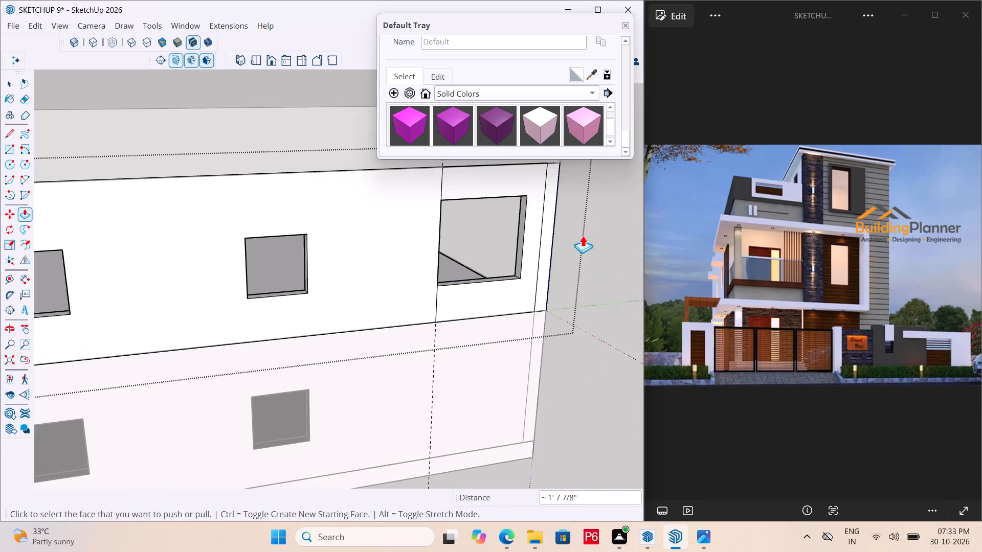
pyautogui.scroll(6, 583, 235)
pyautogui.click(509, 326)
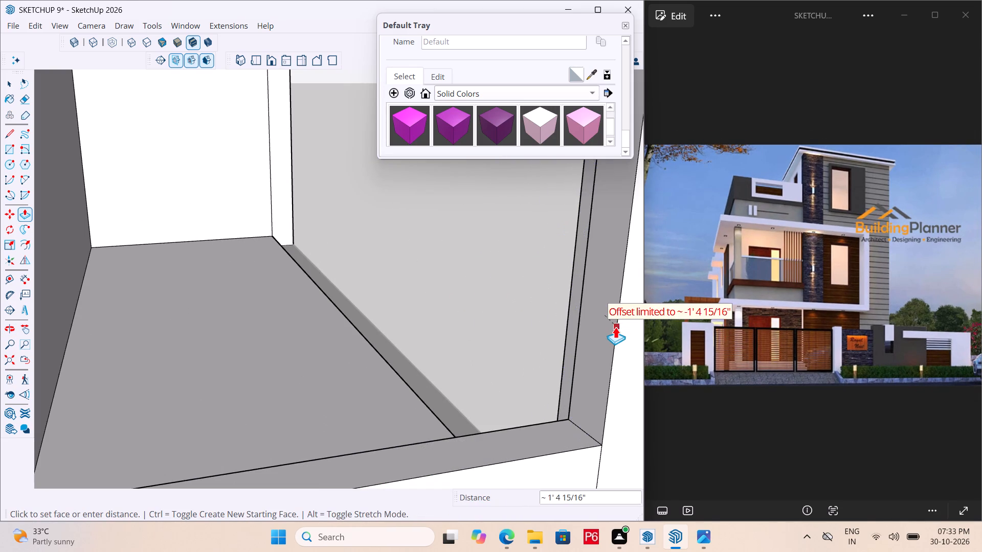
pyautogui.click(615, 327)
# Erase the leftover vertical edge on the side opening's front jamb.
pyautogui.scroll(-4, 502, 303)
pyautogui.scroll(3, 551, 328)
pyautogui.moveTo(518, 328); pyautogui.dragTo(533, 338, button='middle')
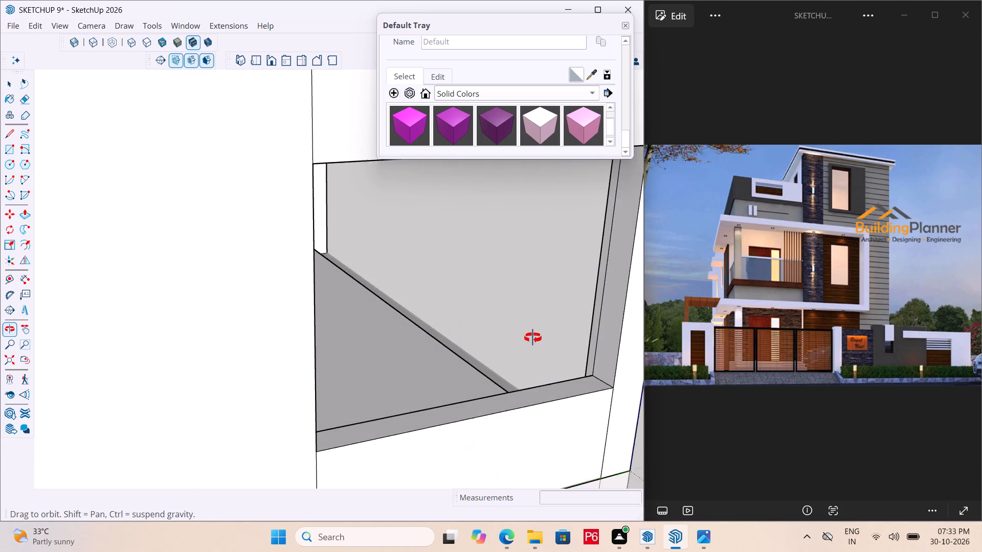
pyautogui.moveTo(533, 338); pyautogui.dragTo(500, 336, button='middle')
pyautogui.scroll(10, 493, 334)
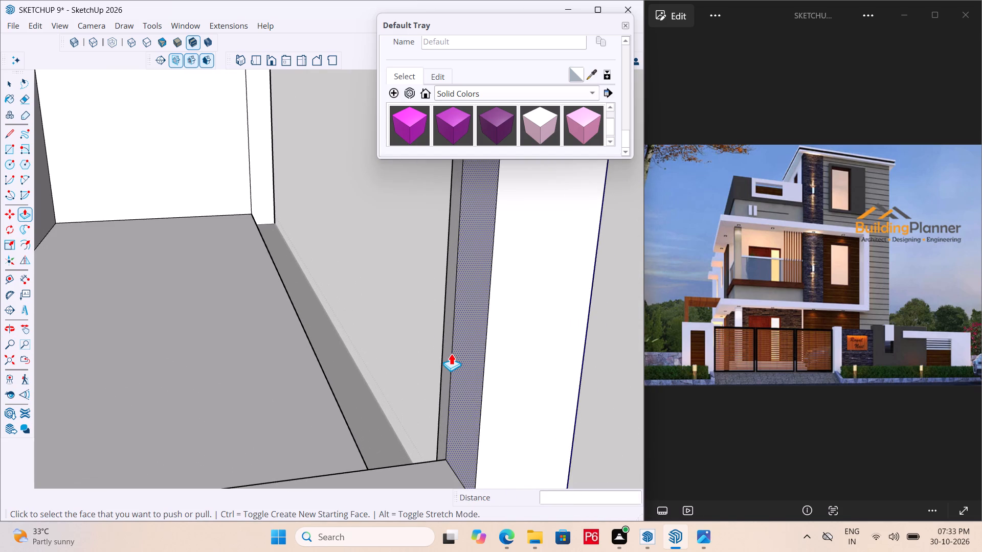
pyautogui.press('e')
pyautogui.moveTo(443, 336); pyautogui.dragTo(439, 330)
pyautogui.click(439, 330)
# Examine the widened side opening from the balcony corner and the front of the building.
pyautogui.scroll(-5, 477, 322)
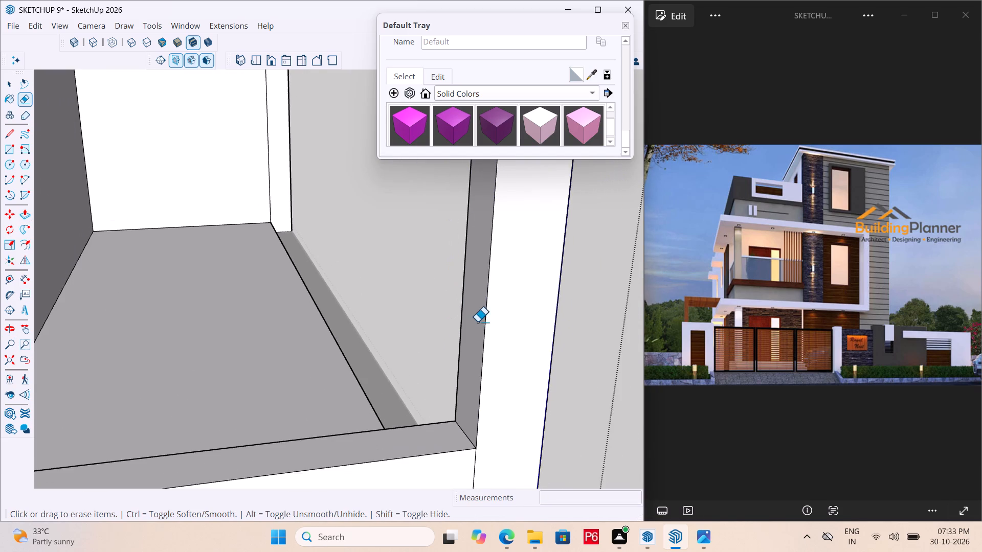
pyautogui.scroll(-18, 481, 339)
pyautogui.moveTo(459, 383); pyautogui.dragTo(92, 361, button='middle')
pyautogui.moveTo(532, 381); pyautogui.dragTo(465, 381, button='middle')
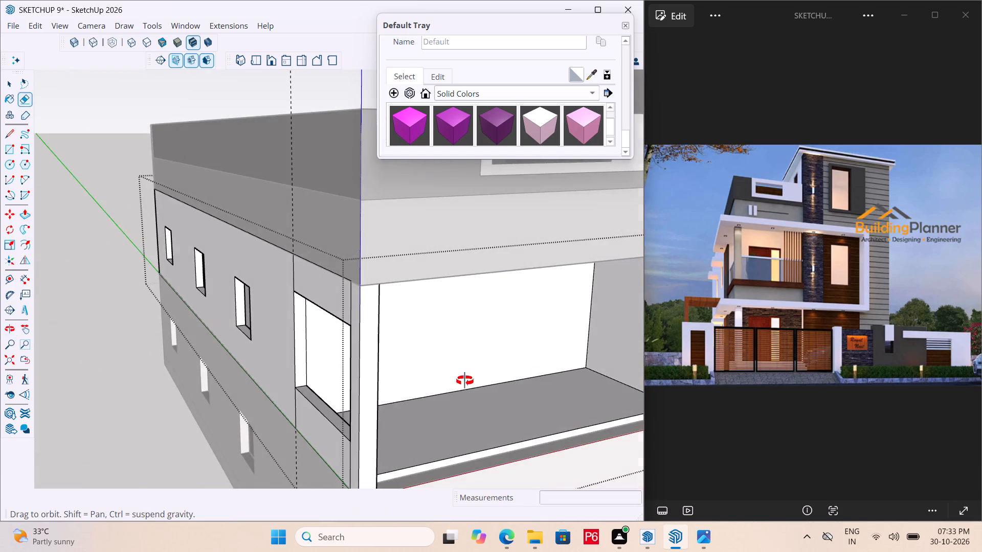
pyautogui.moveTo(465, 381); pyautogui.dragTo(306, 382, button='middle')
pyautogui.scroll(-9, 514, 362)
pyautogui.moveTo(194, 330); pyautogui.dragTo(133, 288, button='middle')
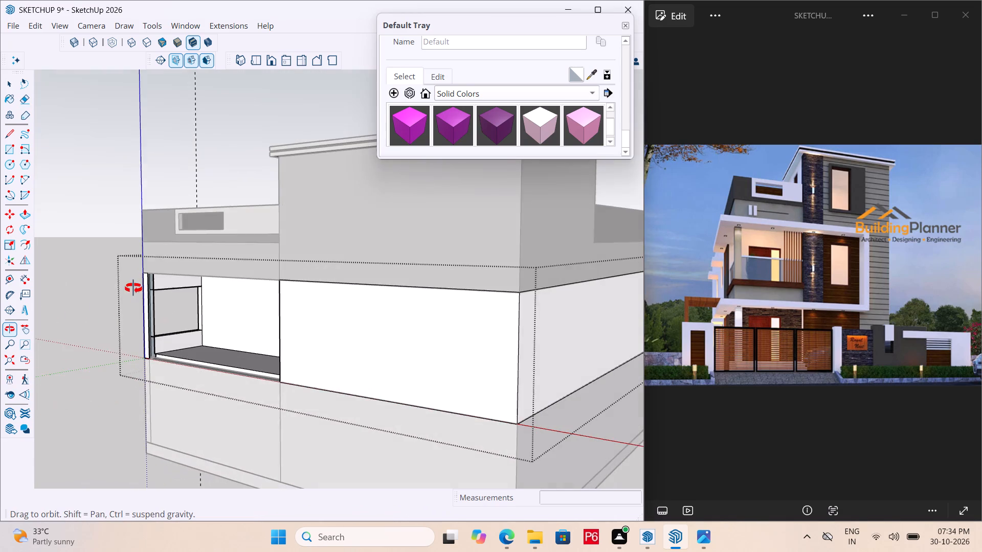
pyautogui.moveTo(133, 288); pyautogui.dragTo(129, 289, button='middle')
# Save the model with the widened side opening.
pyautogui.hotkey('ctrl', 's')
pyautogui.hotkey('ctrl', 's')
pyautogui.hotkey('ctrl', 's')
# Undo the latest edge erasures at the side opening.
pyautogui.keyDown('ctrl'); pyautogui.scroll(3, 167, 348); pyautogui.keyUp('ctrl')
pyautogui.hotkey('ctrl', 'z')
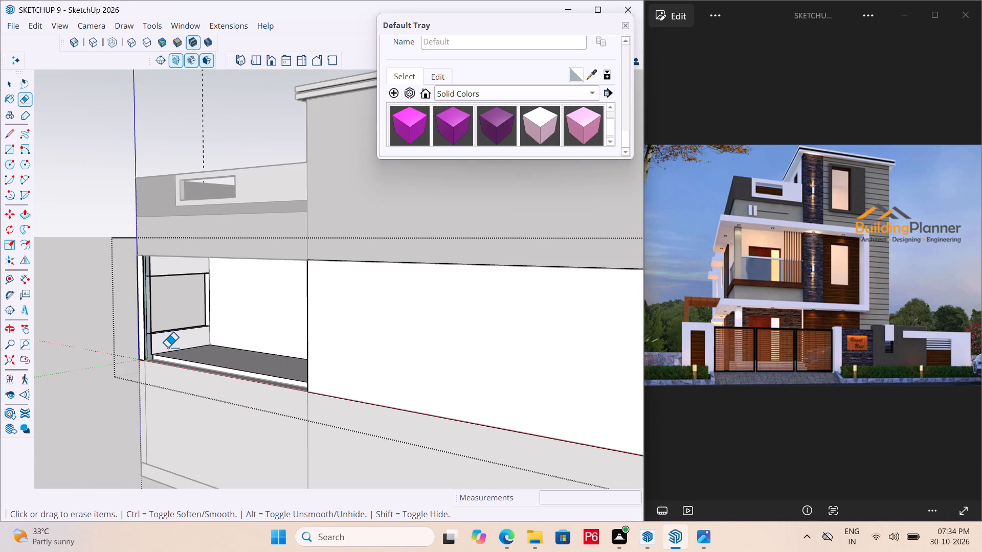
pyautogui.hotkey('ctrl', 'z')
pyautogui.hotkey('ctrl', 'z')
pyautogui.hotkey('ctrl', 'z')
# Examine the side opening's sill and front jamb up close from inside and outside the balcony.
pyautogui.moveTo(138, 360); pyautogui.dragTo(158, 364, button='middle')
pyautogui.scroll(16, 157, 358)
pyautogui.moveTo(147, 360); pyautogui.dragTo(204, 464, button='middle')
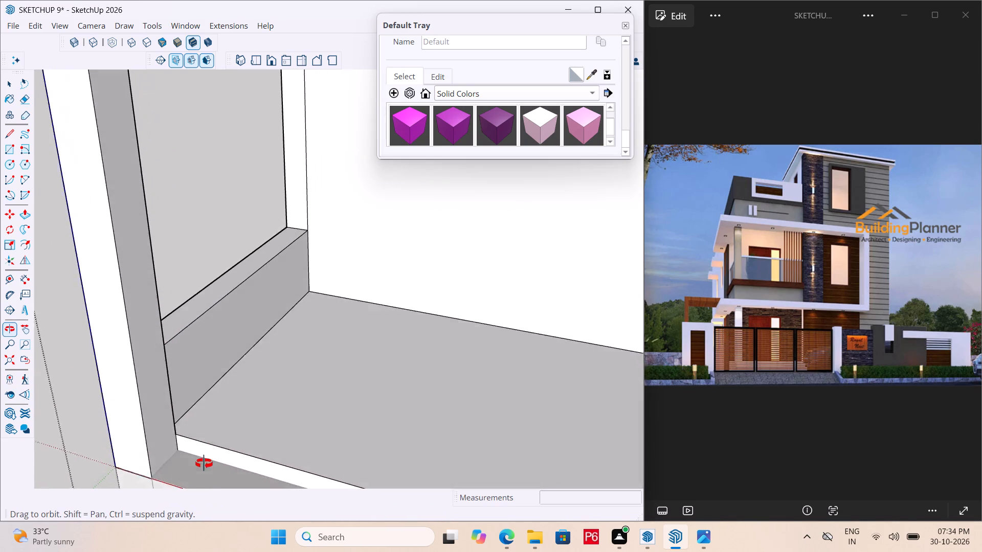
pyautogui.moveTo(204, 464); pyautogui.dragTo(806, 400, button='middle')
pyautogui.moveTo(576, 369); pyautogui.dragTo(527, 415, button='middle')
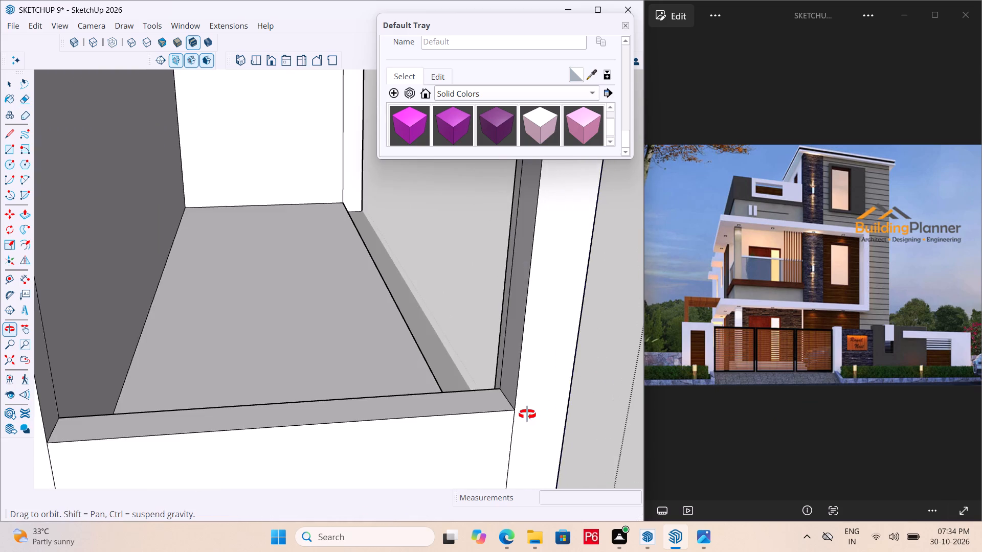
pyautogui.moveTo(527, 415); pyautogui.dragTo(555, 404, button='middle')
pyautogui.scroll(9, 555, 404)
pyautogui.moveTo(423, 367); pyautogui.dragTo(501, 420, button='middle')
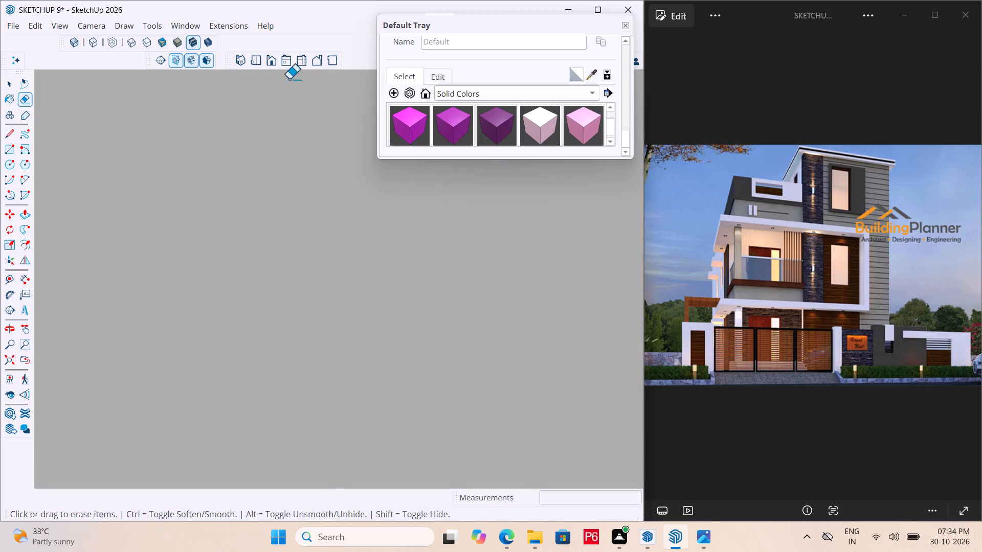
# Bring the whole house back into view using the standard Top view and orbit to the side wall with the opening.
pyautogui.click(239, 62)
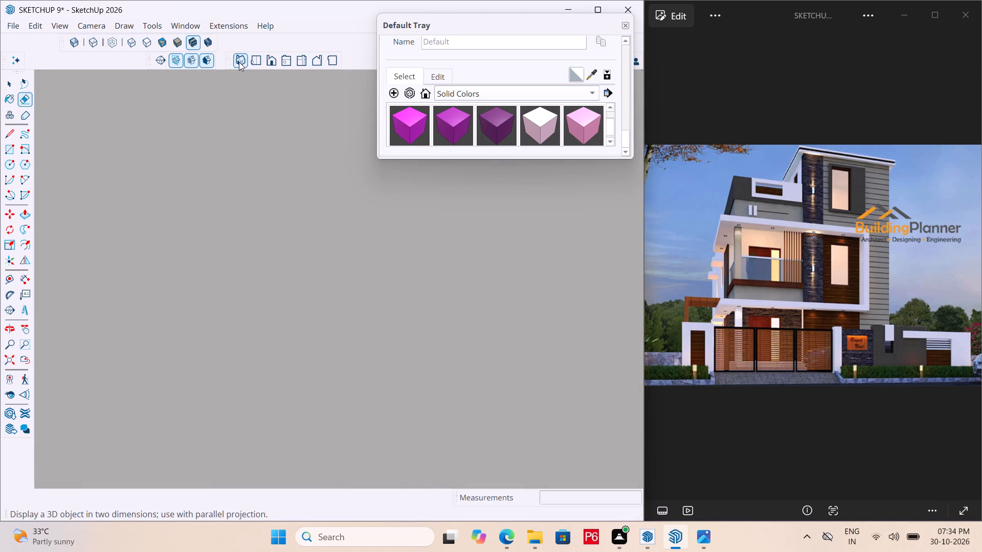
pyautogui.scroll(-10, 270, 221)
pyautogui.click(258, 66)
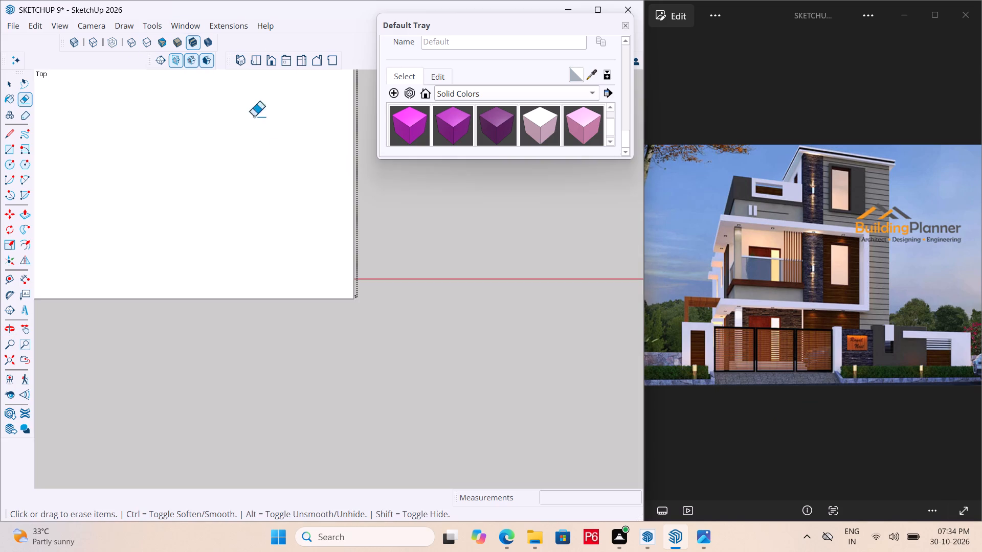
pyautogui.scroll(-20, 304, 219)
pyautogui.scroll(-2, 304, 219)
pyautogui.moveTo(378, 314); pyautogui.dragTo(188, 36, button='middle')
pyautogui.scroll(1, 230, 120)
pyautogui.moveTo(196, 363); pyautogui.dragTo(660, 309, button='middle')
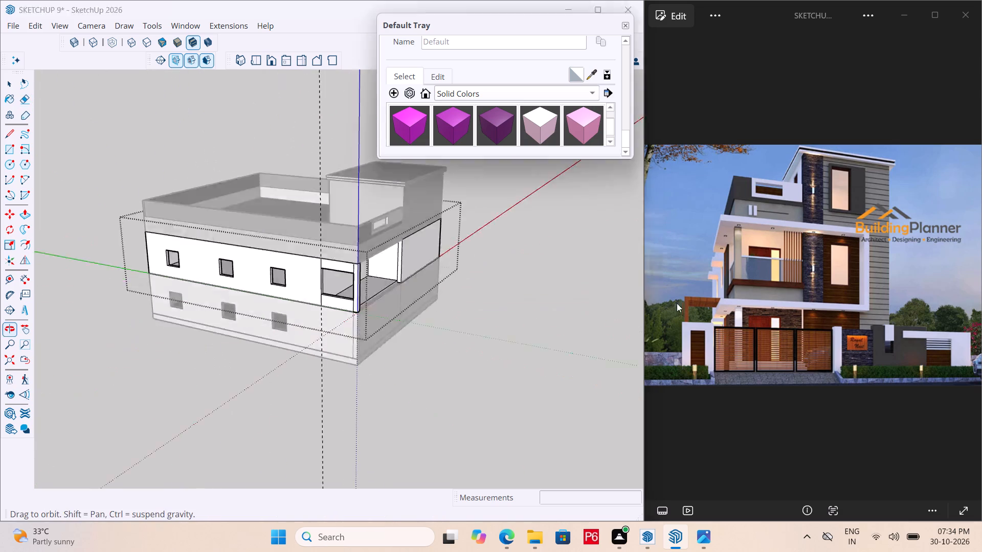
pyautogui.moveTo(279, 323); pyautogui.dragTo(329, 333, button='middle')
# Erase the extra vertical edge on the side opening's front jamb, just below the head of the opening.
pyautogui.scroll(12, 329, 333)
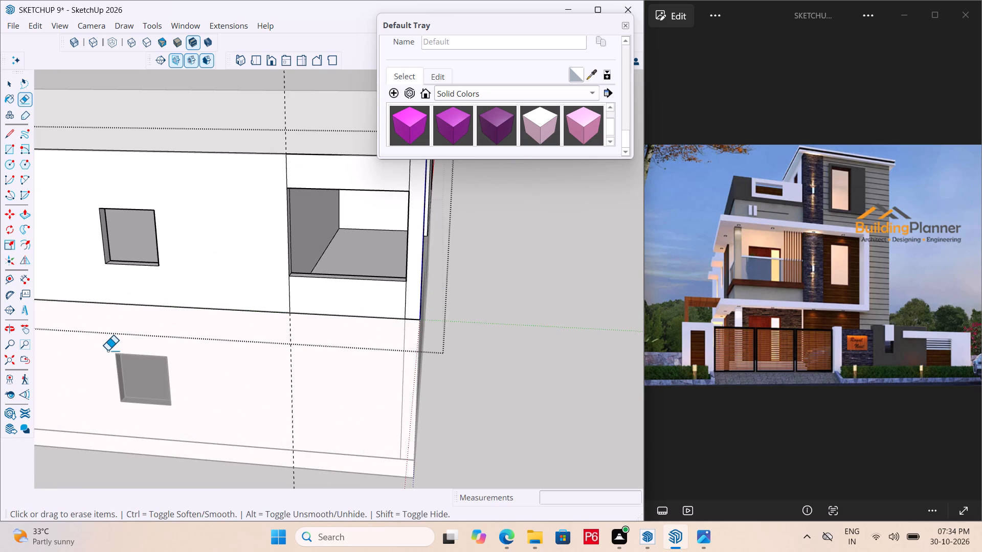
pyautogui.scroll(3, 368, 312)
pyautogui.scroll(-11, 287, 451)
pyautogui.moveTo(273, 457); pyautogui.dragTo(462, 417, button='middle')
pyautogui.scroll(6, 462, 417)
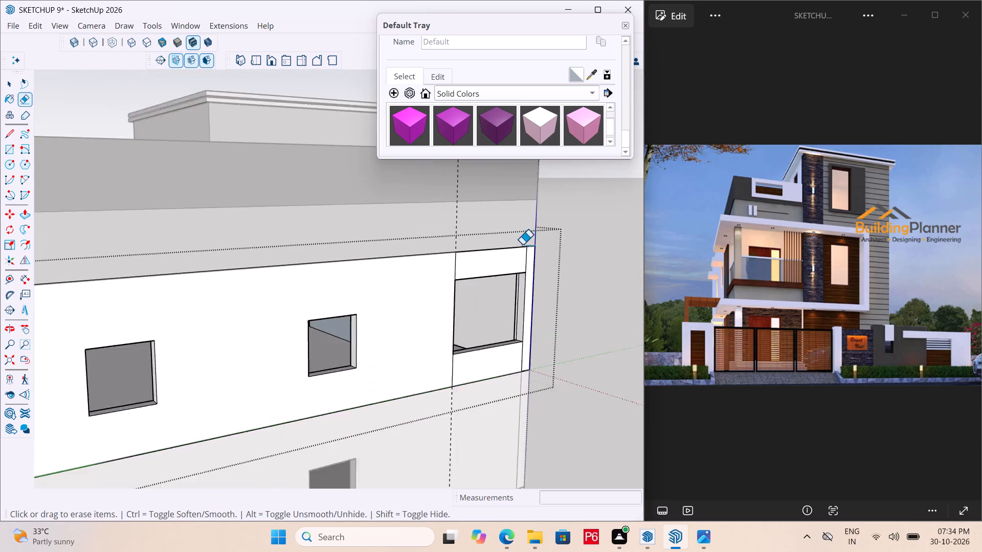
pyautogui.scroll(11, 522, 245)
pyautogui.moveTo(532, 281); pyautogui.dragTo(680, 148, button='middle')
pyautogui.scroll(2, 532, 281)
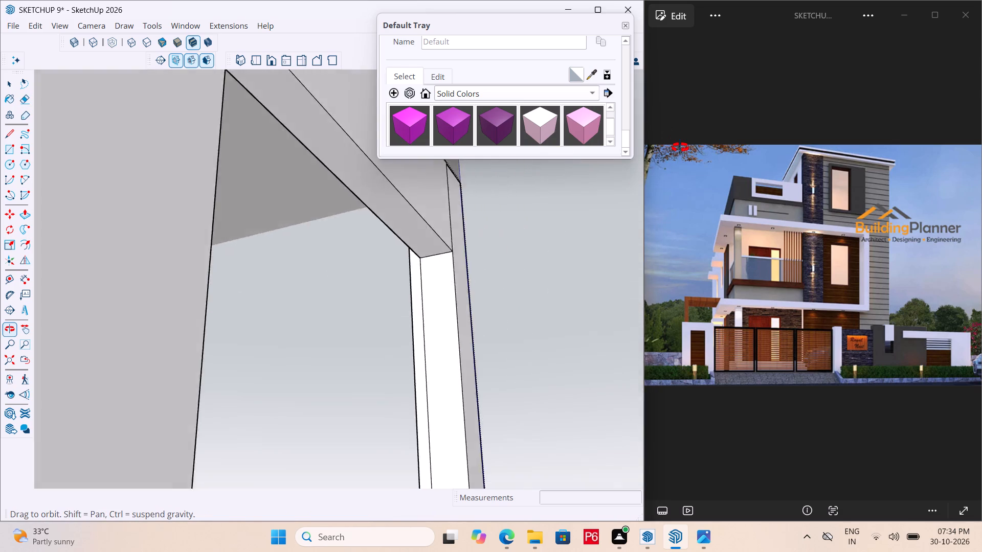
pyautogui.moveTo(680, 148); pyautogui.dragTo(679, 188, button='middle')
pyautogui.scroll(3, 476, 251)
pyautogui.doubleClick(386, 254)
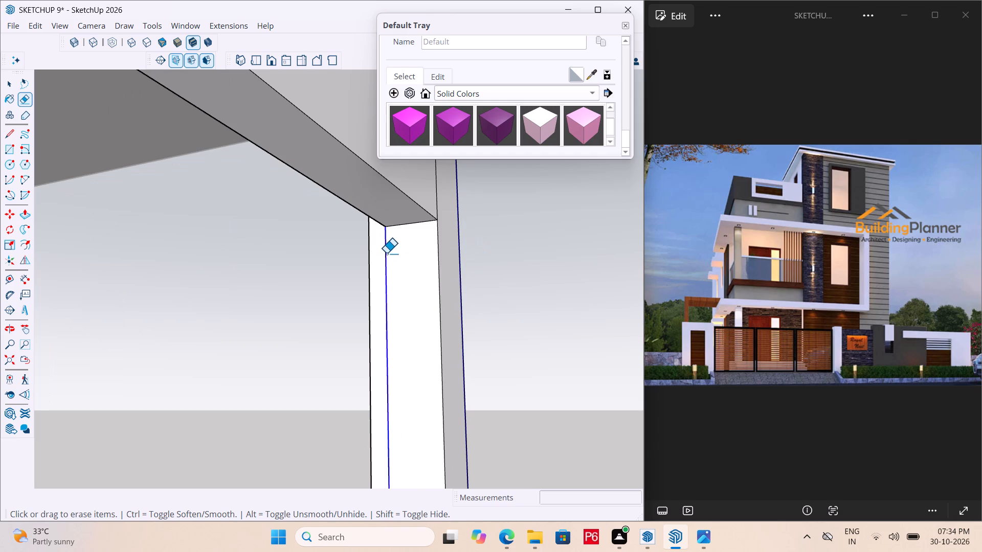
# Examine the side wall openings and the balcony front from several sides of the house.
pyautogui.scroll(-11, 479, 304)
pyautogui.moveTo(407, 346); pyautogui.dragTo(368, 349, button='middle')
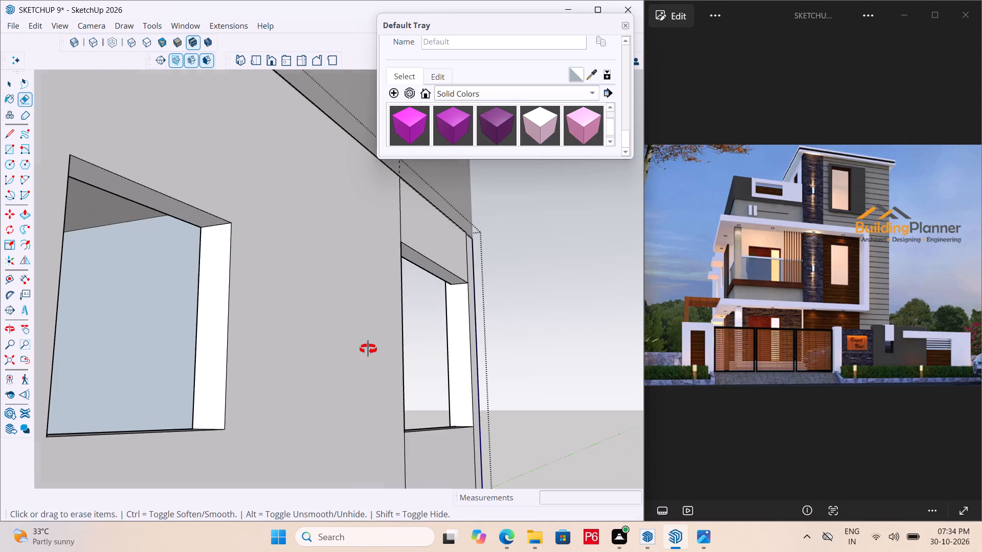
pyautogui.moveTo(368, 349); pyautogui.dragTo(0, 378, button='middle')
pyautogui.moveTo(518, 378); pyautogui.dragTo(181, 384, button='middle')
pyautogui.scroll(-1, 515, 378)
pyautogui.scroll(-5, 641, 396)
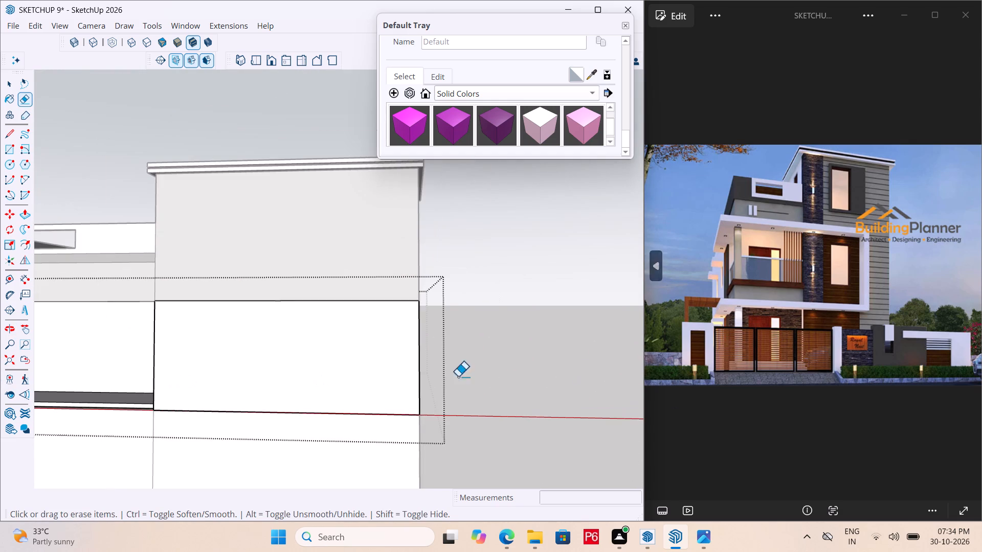
pyautogui.scroll(-10, 509, 366)
pyautogui.moveTo(427, 385); pyautogui.dragTo(227, 376, button='middle')
pyautogui.scroll(15, 226, 376)
pyautogui.middleClick(276, 373)
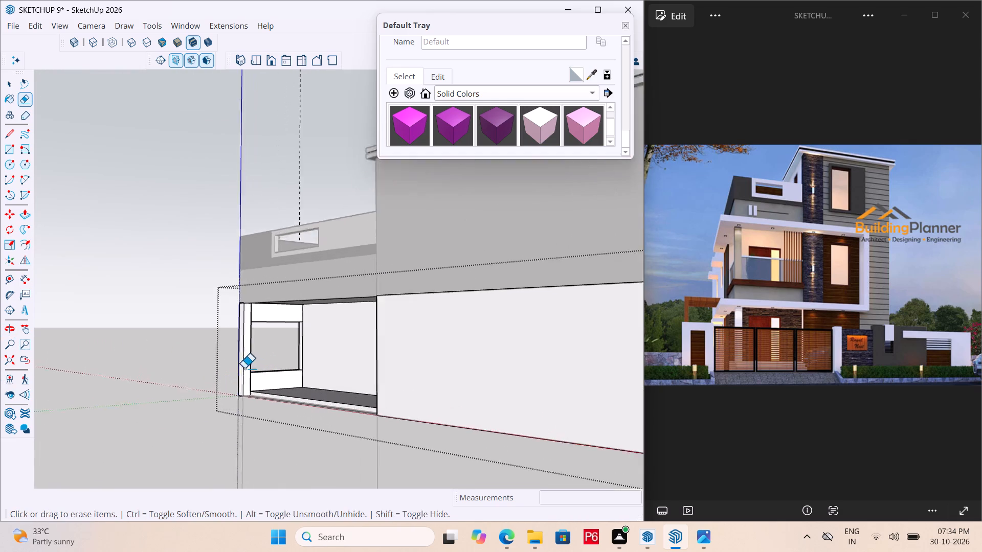
pyautogui.scroll(2, 244, 369)
# Save the model.
pyautogui.hotkey('ctrl', 's')
pyautogui.hotkey('ctrl', 's')
pyautogui.hotkey('ctrl', 's')
pyautogui.keyDown('ctrl'); pyautogui.scroll(-5, 247, 367); pyautogui.keyUp('ctrl')
pyautogui.hotkey('ctrl', 's')
pyautogui.scroll(-5, 202, 389)
# Erase the vertical dashed guide line rising above the balcony side wall and save the model.
pyautogui.moveTo(209, 405); pyautogui.dragTo(910, 459, button='middle')
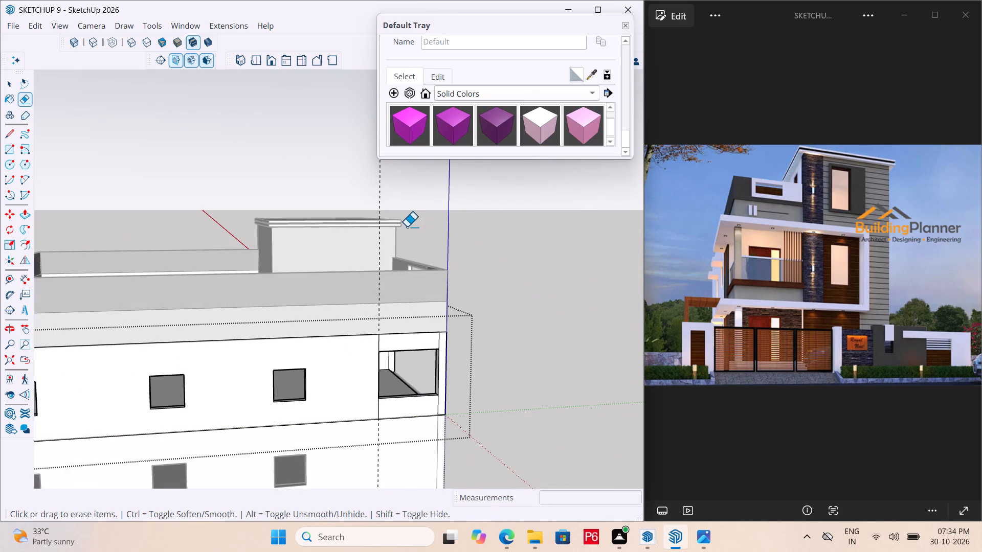
pyautogui.moveTo(383, 187); pyautogui.dragTo(374, 180)
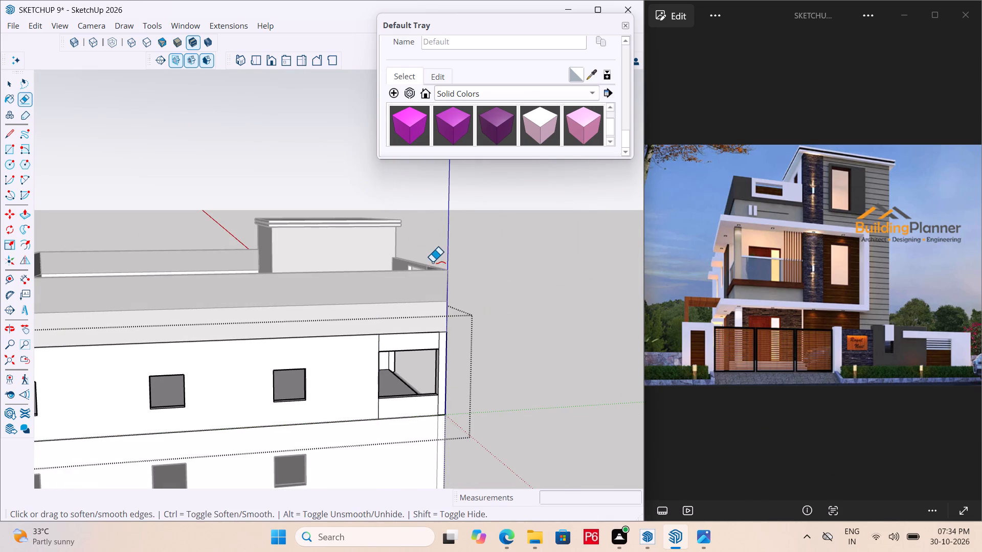
pyautogui.hotkey('ctrl', 's')
pyautogui.hotkey('ctrl', 's')
pyautogui.hotkey('ctrl', 's')
pyautogui.hotkey('ctrl', 's')
pyautogui.hotkey('ctrl', 's')
pyautogui.hotkey('ctrl', 's')
pyautogui.hotkey('ctrl', 's')
pyautogui.hotkey('ctrl', 's')
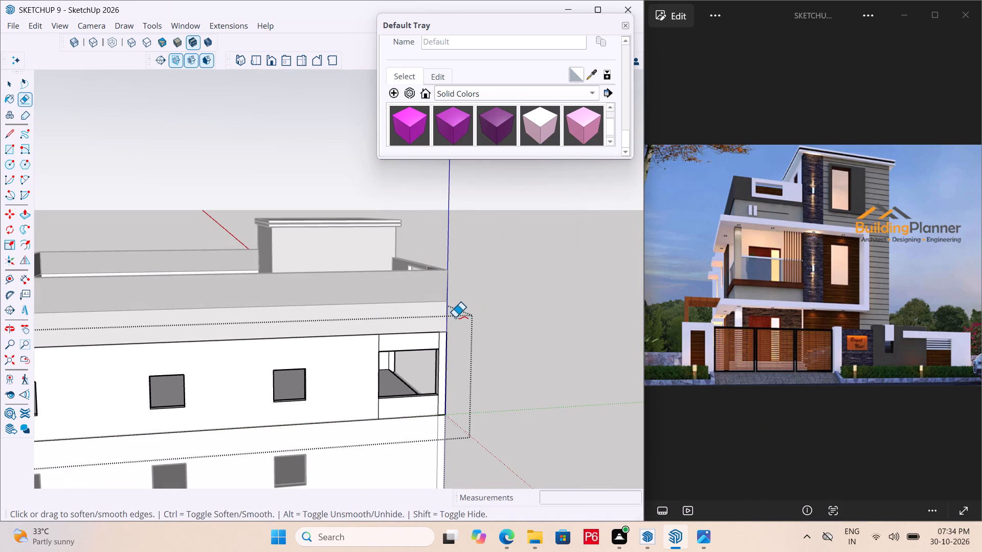
pyautogui.hotkey('ctrl', 's')
pyautogui.hotkey('ctrl', 's')
pyautogui.hotkey('ctrl', 's')
pyautogui.hotkey('ctrl', 's')
pyautogui.hotkey('ctrl', 's')
pyautogui.hotkey('ctrl', 's')
# Examine the side opening, the corner post and the front edge of the balcony floor from outside.
pyautogui.moveTo(467, 411); pyautogui.dragTo(346, 411, button='middle')
pyautogui.scroll(11, 258, 439)
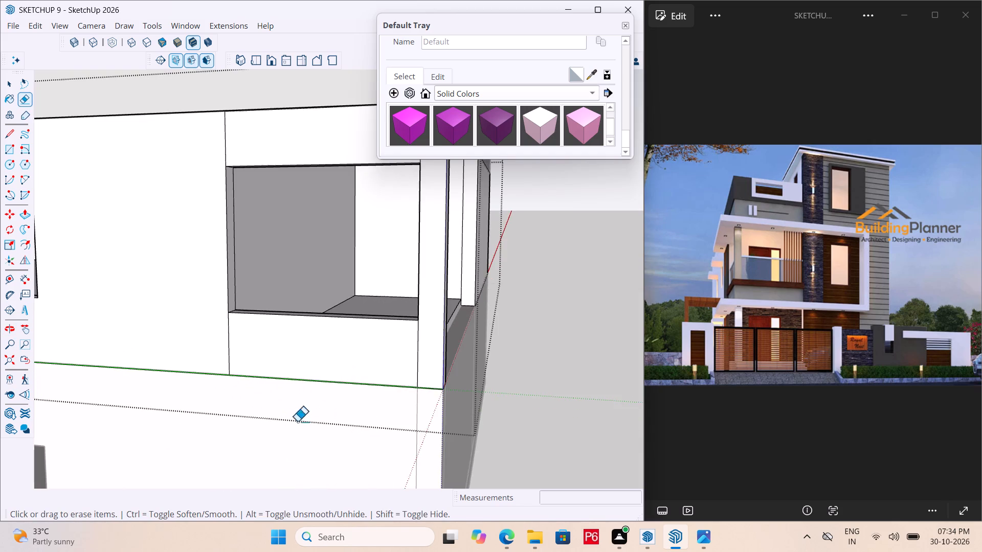
pyautogui.moveTo(329, 415); pyautogui.dragTo(186, 416, button='middle')
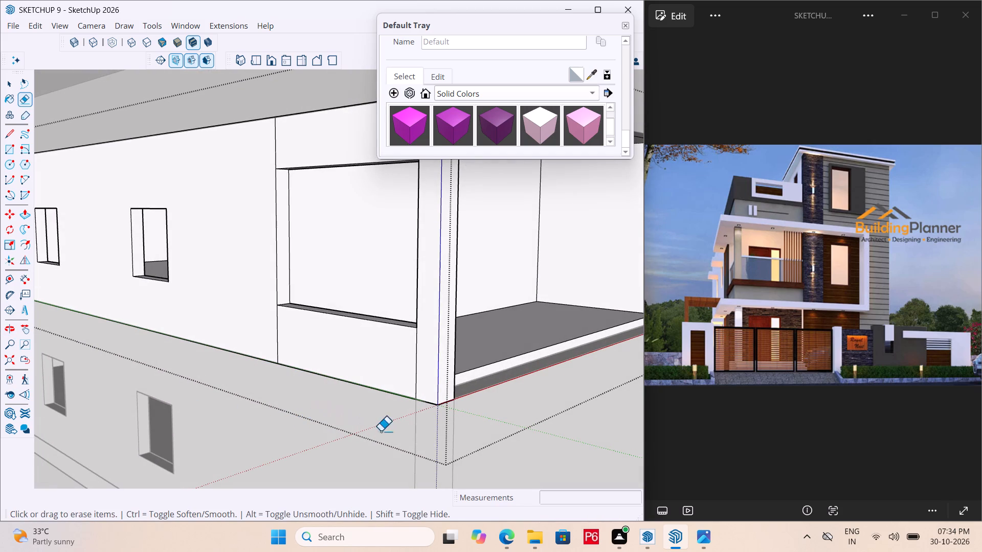
pyautogui.scroll(-11, 284, 382)
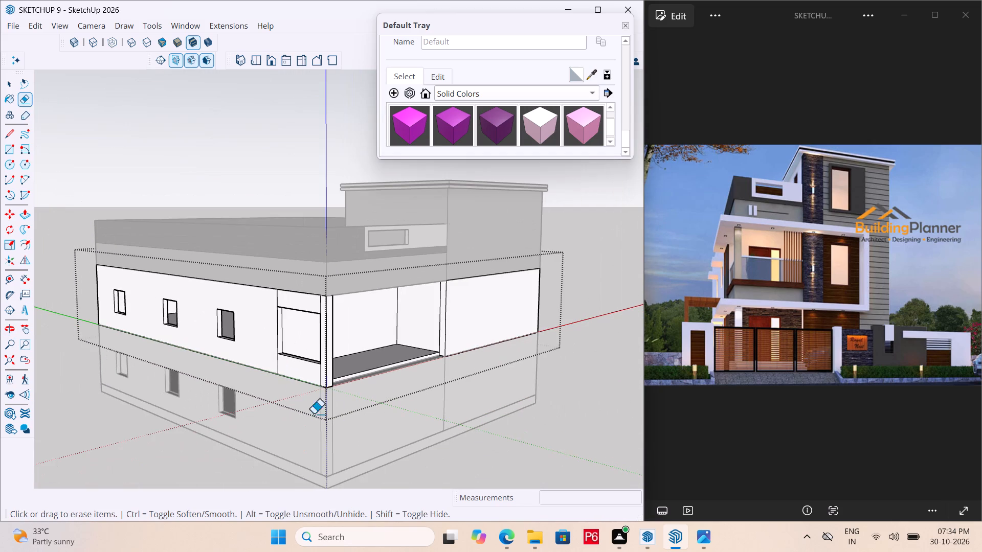
pyautogui.scroll(3, 378, 427)
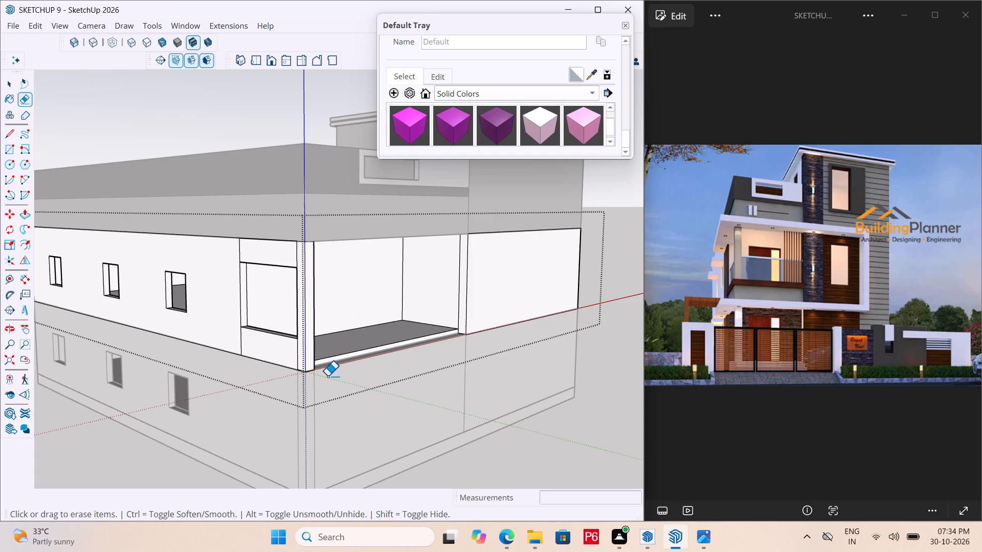
pyautogui.scroll(5, 427, 362)
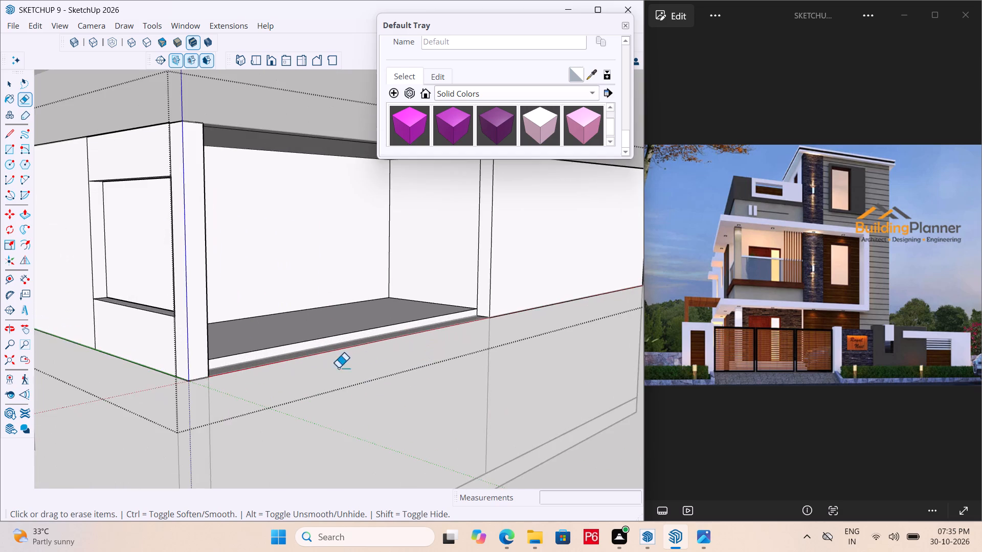
pyautogui.moveTo(338, 368); pyautogui.dragTo(162, 424, button='middle')
pyautogui.scroll(-6, 229, 321)
pyautogui.press('space')
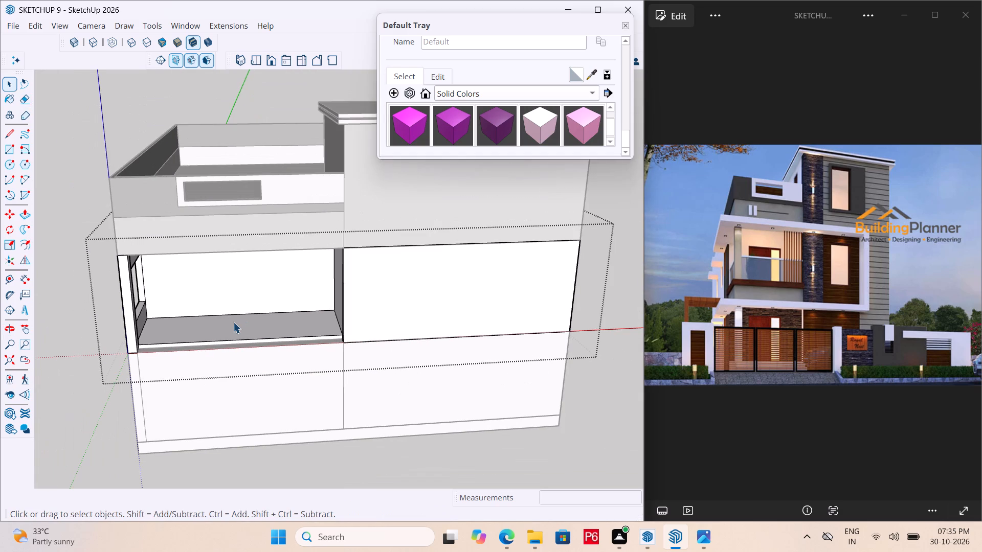
# Save the model again.
pyautogui.hotkey('ctrl', 's')
pyautogui.hotkey('ctrl', 's')
pyautogui.hotkey('ctrl', 's')
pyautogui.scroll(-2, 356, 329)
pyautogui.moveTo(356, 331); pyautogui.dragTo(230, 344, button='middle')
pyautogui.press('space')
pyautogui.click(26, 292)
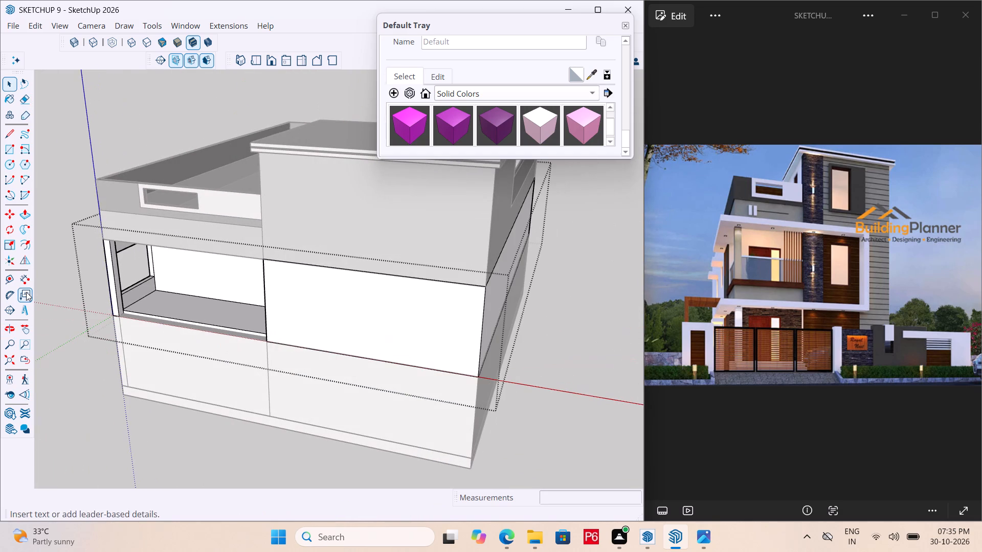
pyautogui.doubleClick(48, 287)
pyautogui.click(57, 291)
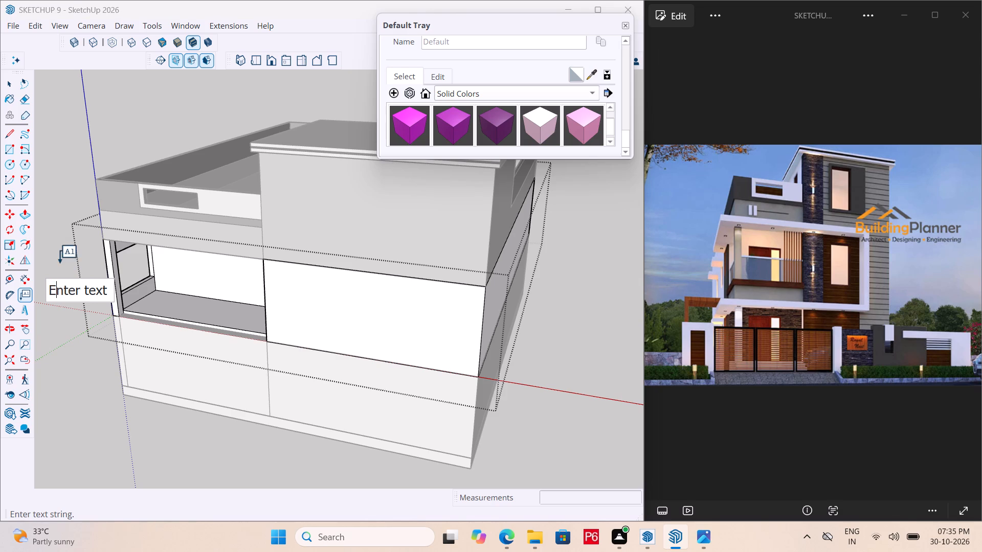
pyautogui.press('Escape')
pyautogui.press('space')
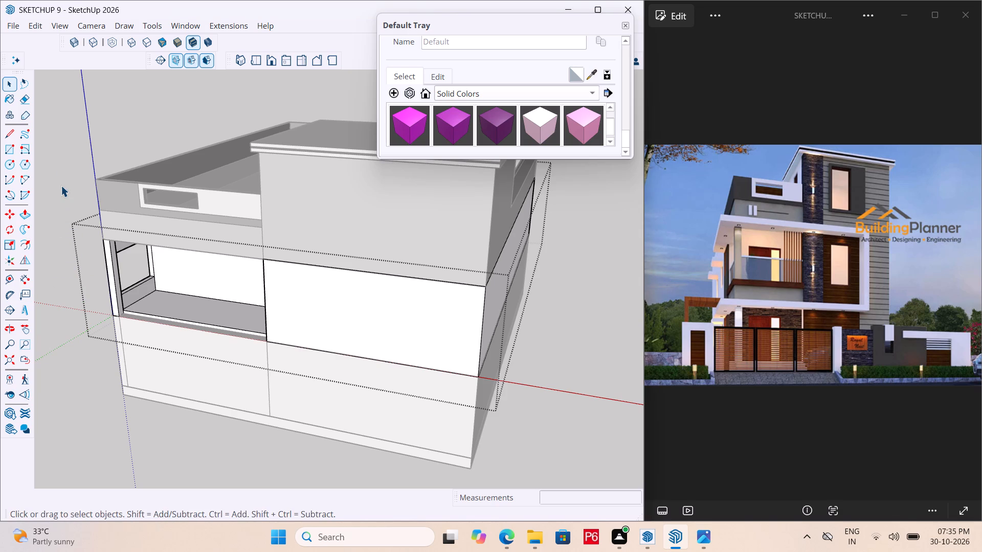
# Push/Pull the balcony floor's front edge face out 1' with a new starting face, flush with the front wall.
pyautogui.click(61, 186)
pyautogui.scroll(6, 145, 323)
pyautogui.moveTo(153, 327); pyautogui.dragTo(141, 357, button='middle')
pyautogui.scroll(3, 141, 357)
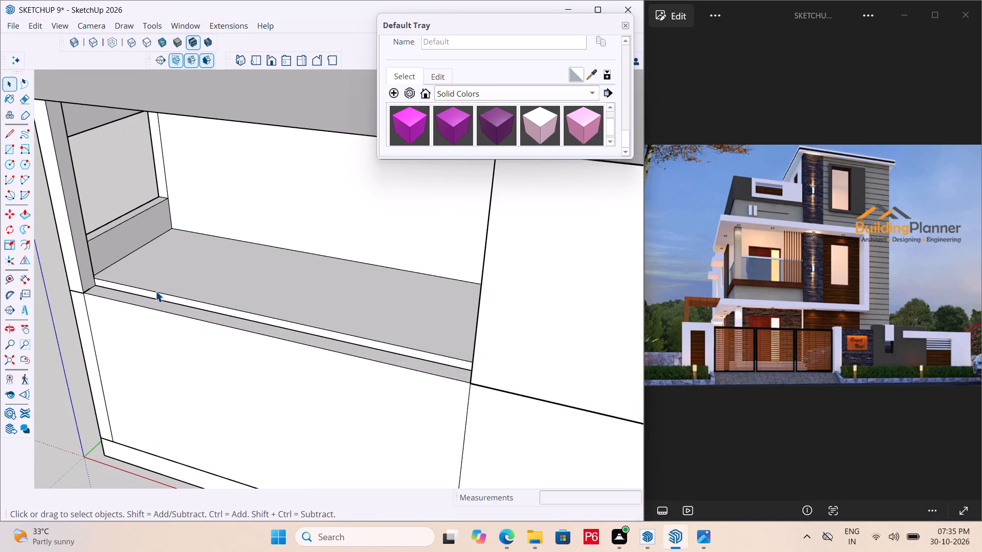
pyautogui.click(155, 292)
pyautogui.doubleClick(155, 287)
pyautogui.click(155, 280)
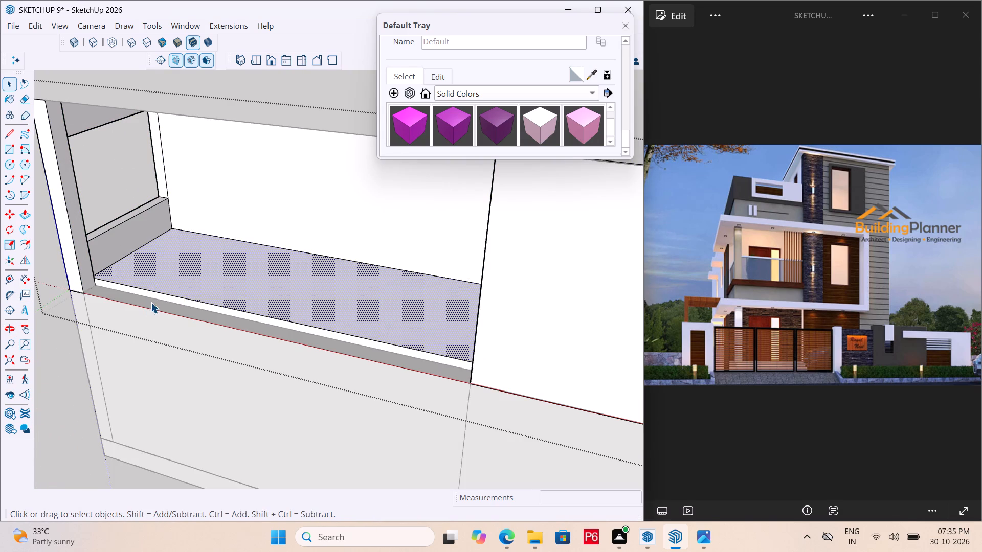
pyautogui.click(157, 298)
pyautogui.press('p')
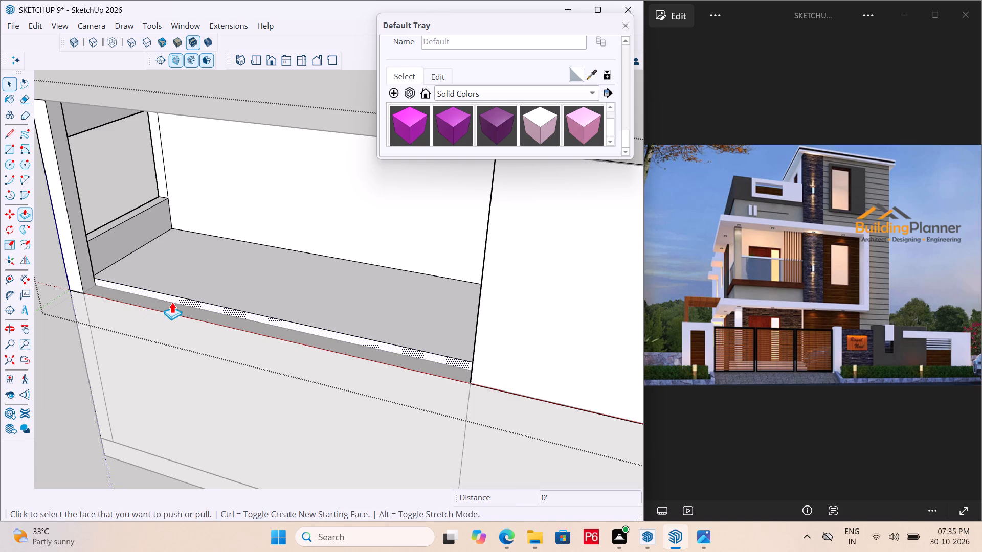
pyautogui.click(177, 300)
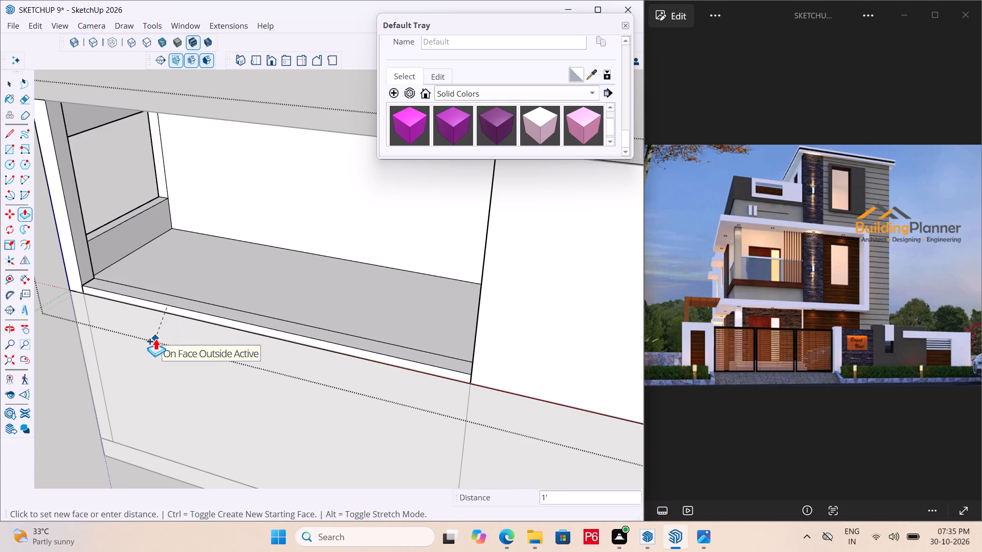
pyautogui.doubleClick(155, 338)
# Push/Pull the balcony floor's front edge face another 2" outward, beyond the front wall.
pyautogui.scroll(4, 167, 326)
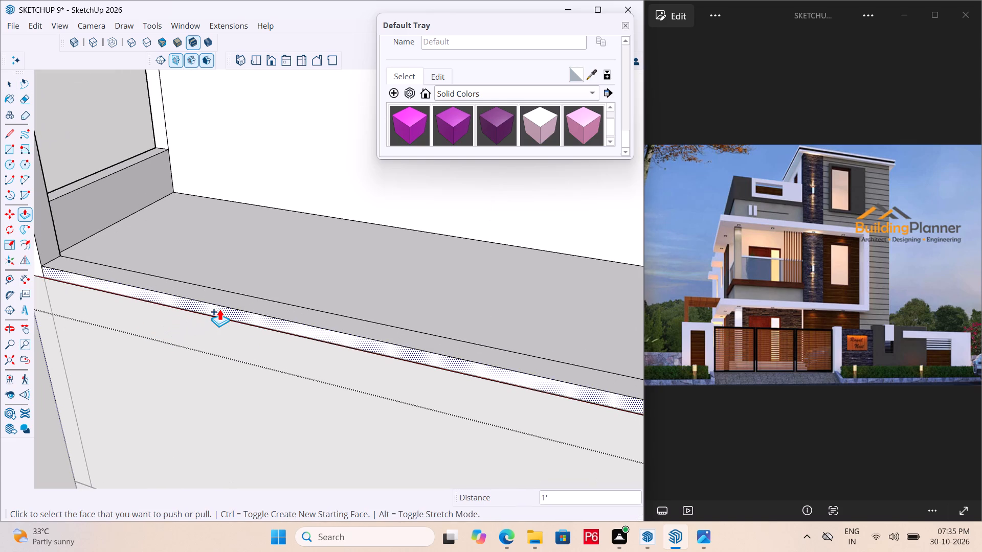
pyautogui.click(219, 309)
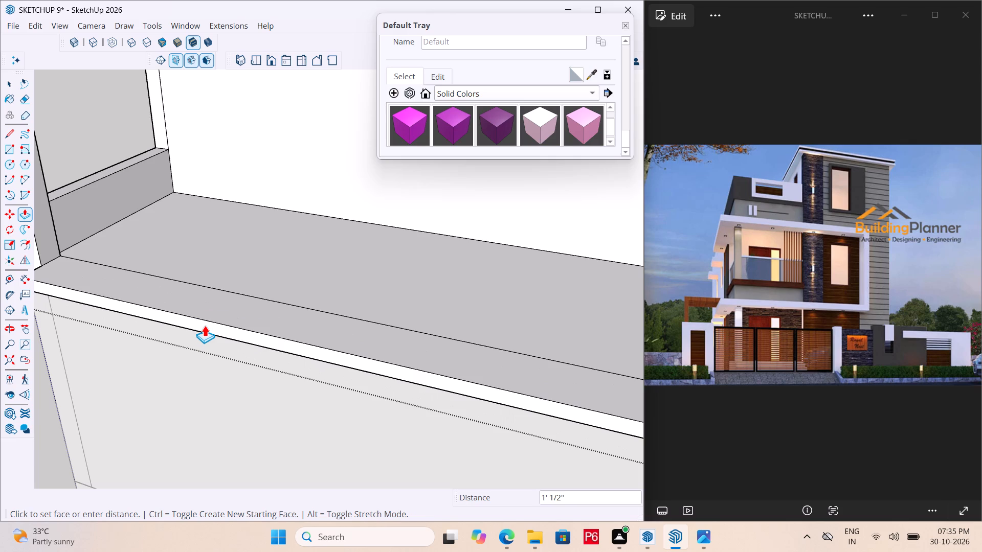
pyautogui.press('2')
pyautogui.hotkey('shift', '"')
pyautogui.press('Return')
# Push/Pull the top face of the strip along the balcony's front edge up 10" to form a kerb.
pyautogui.moveTo(216, 319); pyautogui.dragTo(611, 215, button='middle')
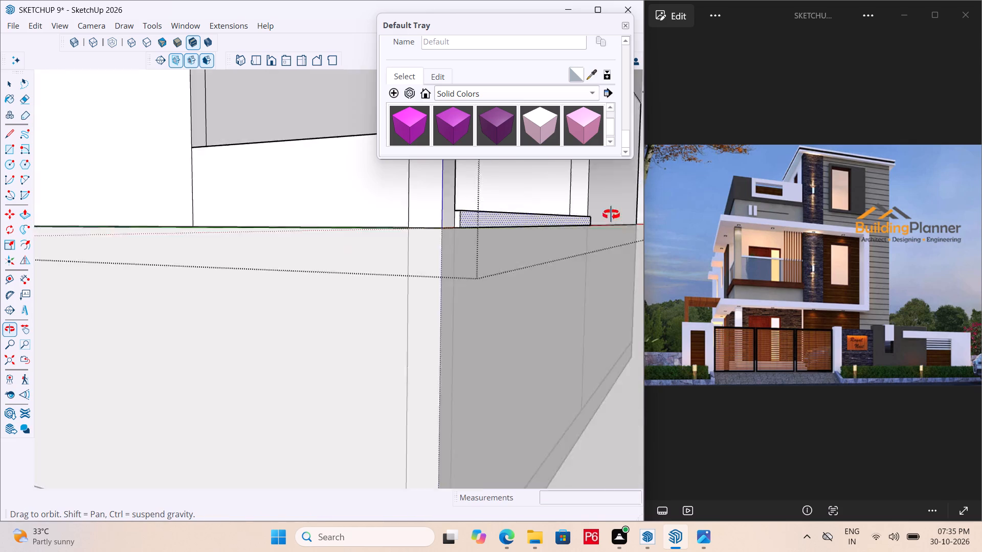
pyautogui.moveTo(611, 215); pyautogui.dragTo(628, 232, button='middle')
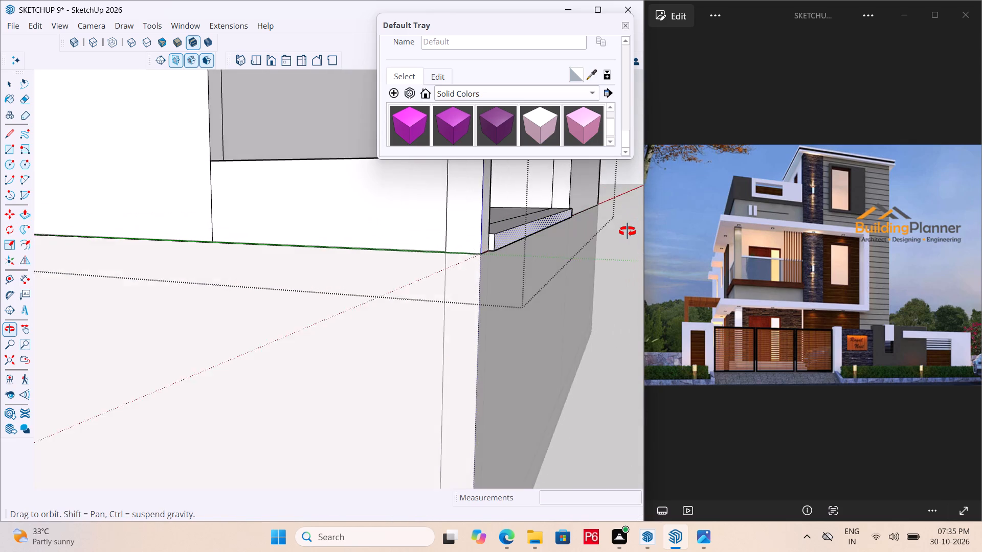
pyautogui.moveTo(628, 232); pyautogui.dragTo(406, 340, button='middle')
pyautogui.scroll(1, 356, 324)
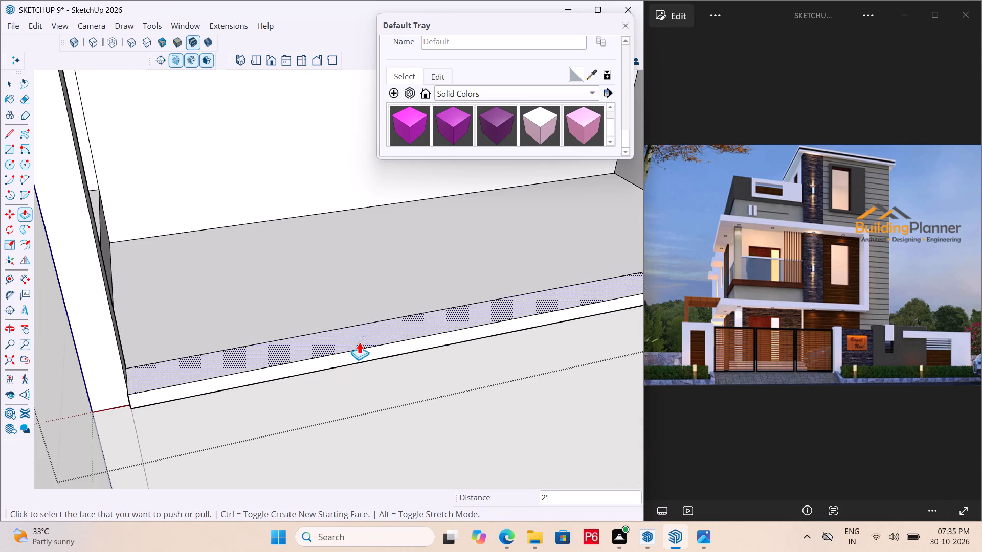
pyautogui.click(361, 329)
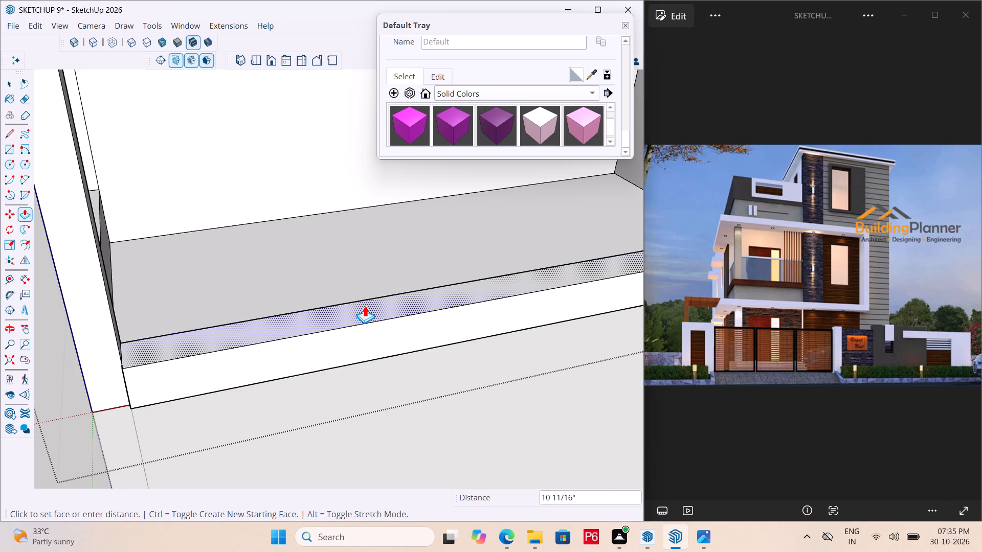
pyautogui.write('10"')
pyautogui.press('Return')
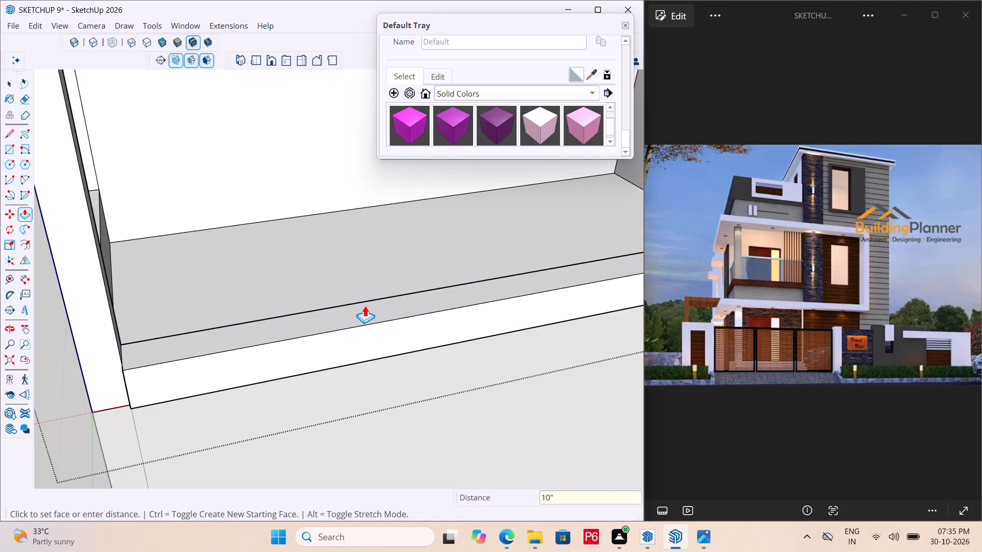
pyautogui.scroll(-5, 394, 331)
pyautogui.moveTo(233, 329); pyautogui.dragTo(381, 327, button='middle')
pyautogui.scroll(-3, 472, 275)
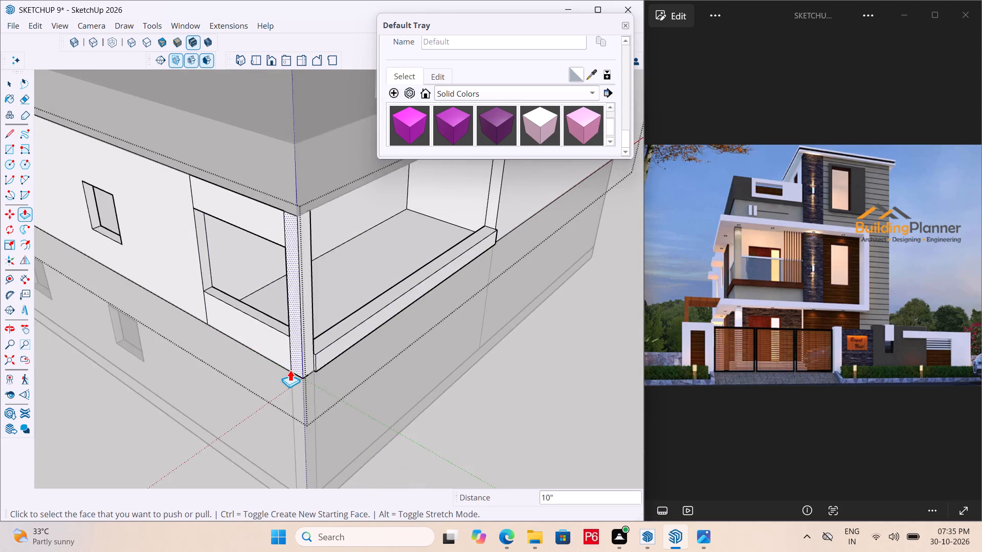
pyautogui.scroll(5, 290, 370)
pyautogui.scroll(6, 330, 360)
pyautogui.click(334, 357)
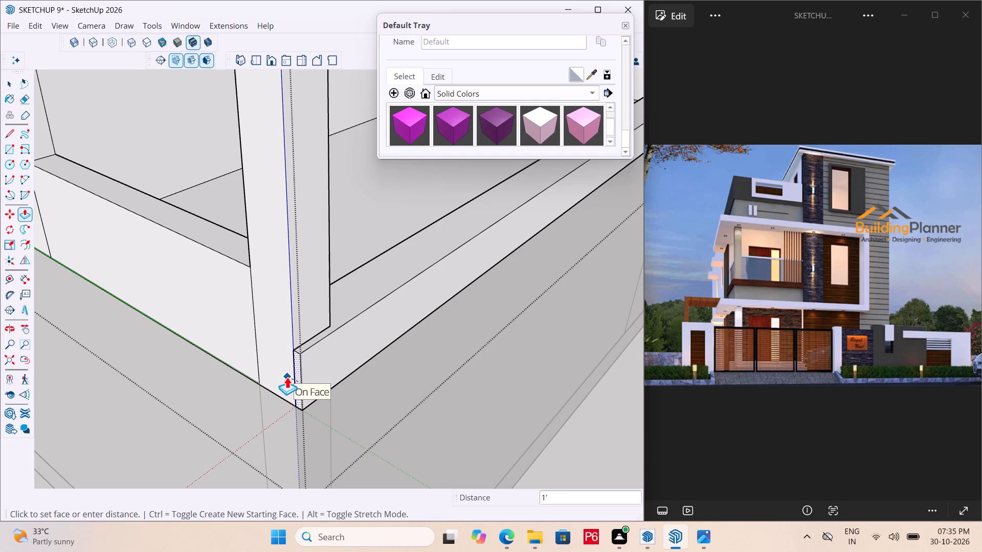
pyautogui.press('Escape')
# Save the model with the new balcony front kerb.
pyautogui.hotkey('ctrl', 's')
pyautogui.hotkey('ctrl', 's')
pyautogui.hotkey('ctrl', 's')
pyautogui.scroll(-3, 366, 342)
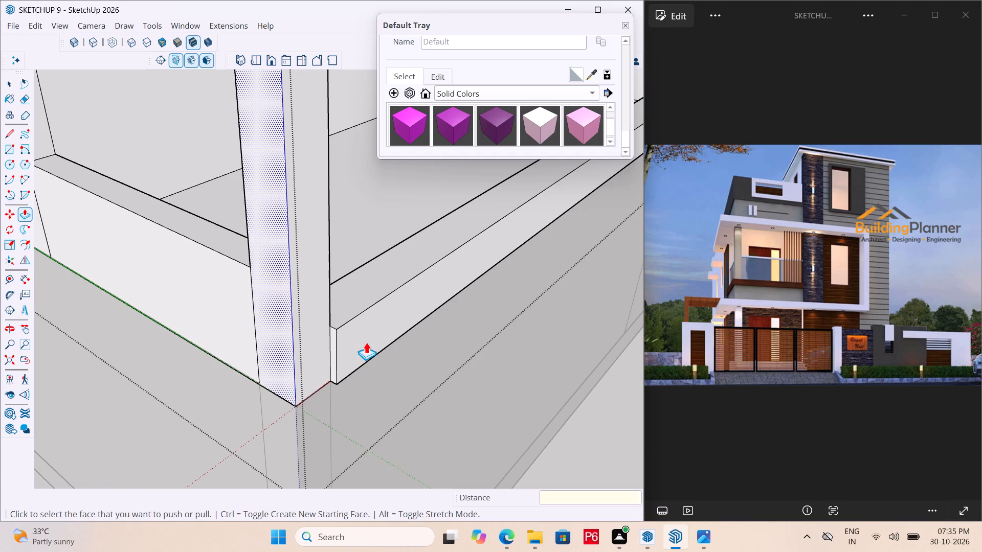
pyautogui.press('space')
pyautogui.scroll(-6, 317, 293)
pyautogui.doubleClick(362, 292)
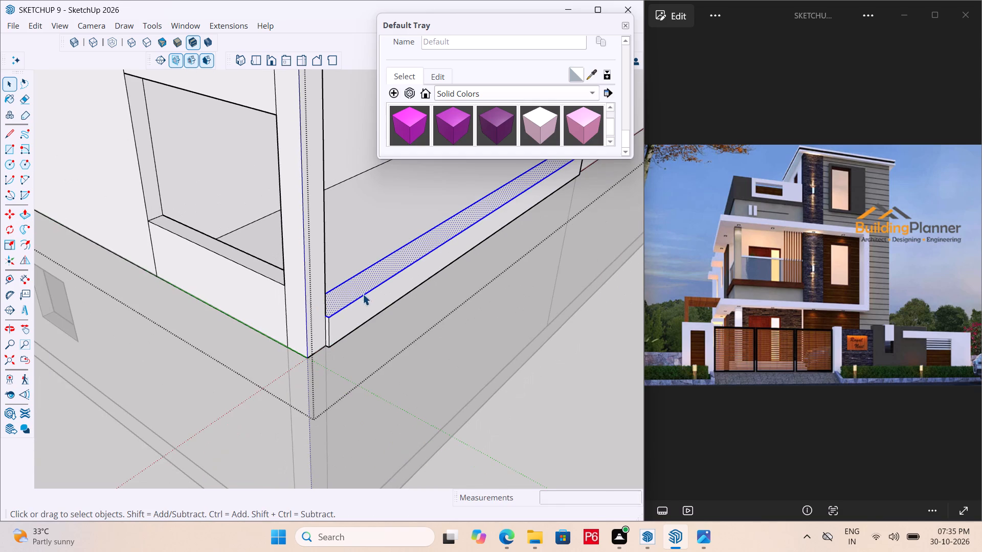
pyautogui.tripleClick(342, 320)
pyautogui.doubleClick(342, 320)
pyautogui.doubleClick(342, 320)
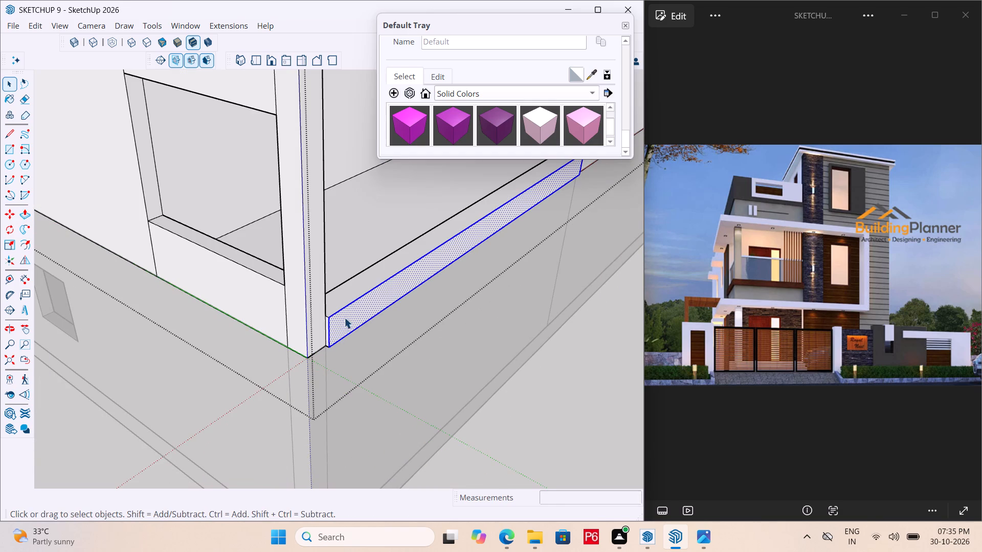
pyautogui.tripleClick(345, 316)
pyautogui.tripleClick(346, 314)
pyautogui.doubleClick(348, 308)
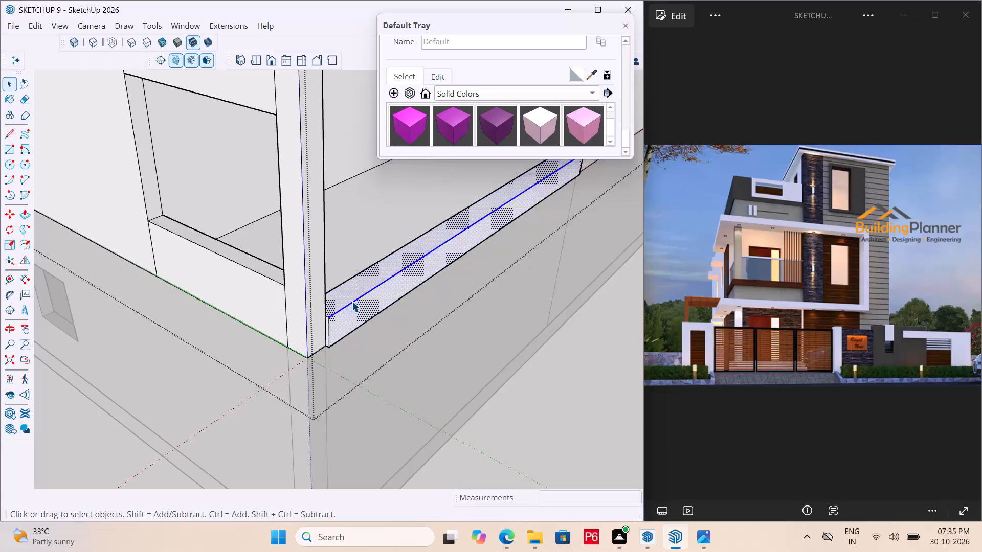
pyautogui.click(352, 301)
# Push/Pull the balcony kerb's exposed end face slightly inward along the kerb, away from the corner pillar.
pyautogui.scroll(5, 312, 320)
pyautogui.press('p')
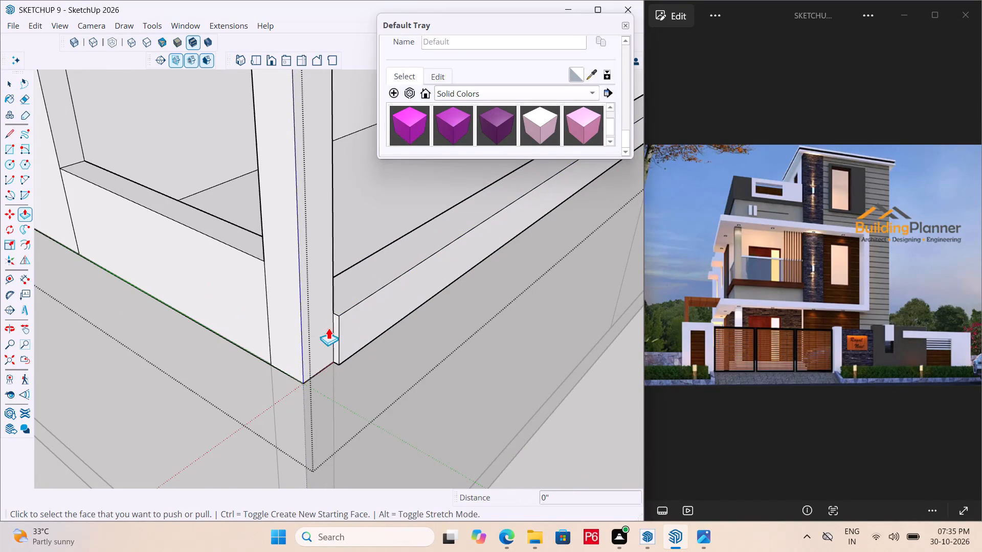
pyautogui.moveTo(336, 343); pyautogui.dragTo(341, 335)
pyautogui.scroll(6, 338, 317)
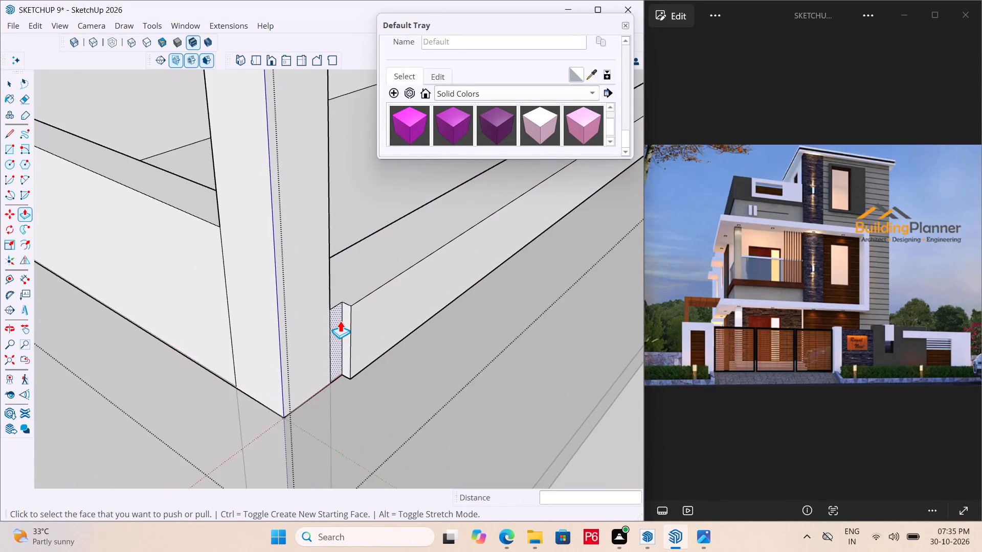
# Push/Pull the narrow front strip between the corner pillar and the kerb's end back to the kerb's inner edge.
pyautogui.moveTo(340, 321); pyautogui.dragTo(181, 308, button='middle')
pyautogui.click(331, 337)
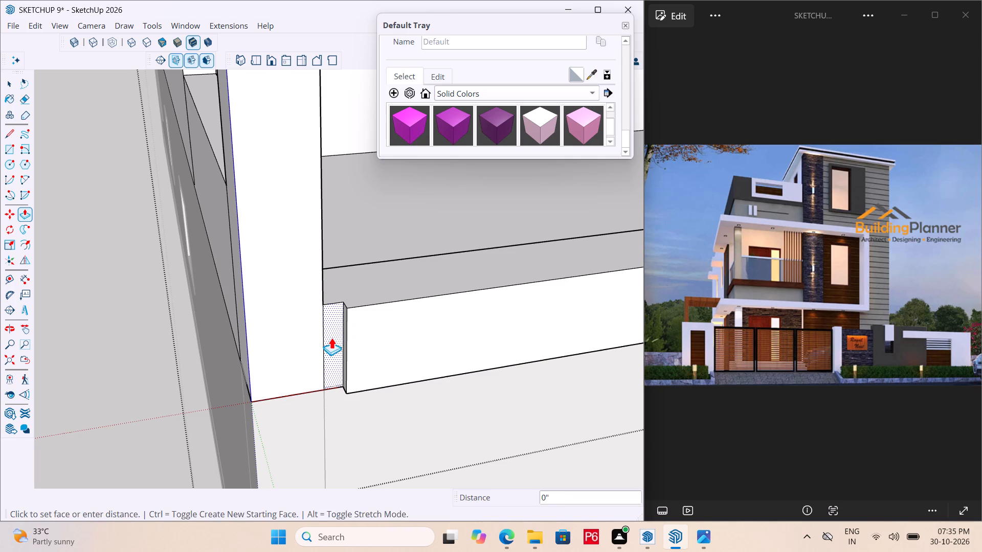
pyautogui.moveTo(339, 262); pyautogui.dragTo(145, 427, button='middle')
pyautogui.moveTo(145, 427); pyautogui.dragTo(212, 415, button='middle')
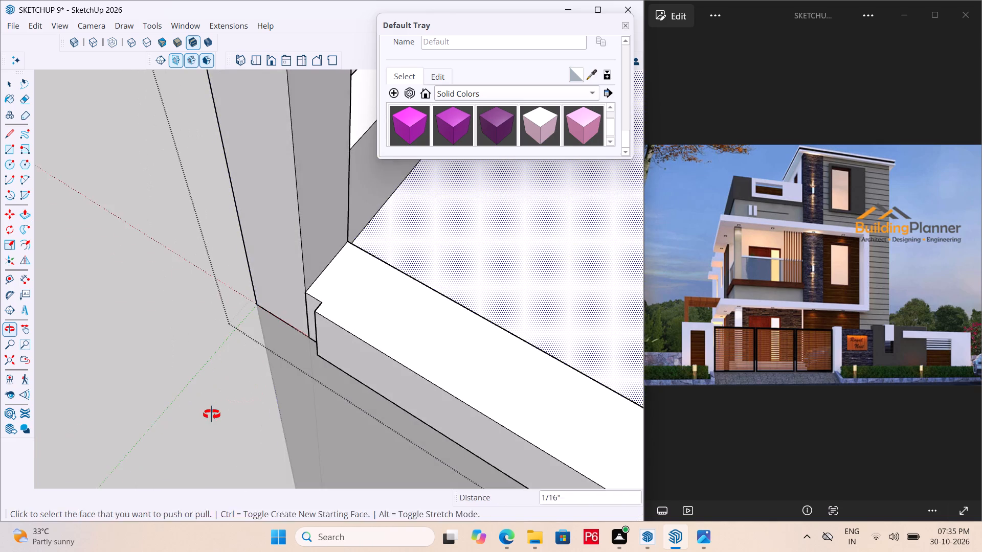
pyautogui.moveTo(212, 415); pyautogui.dragTo(275, 372, button='middle')
pyautogui.scroll(4, 344, 325)
pyautogui.click(348, 284)
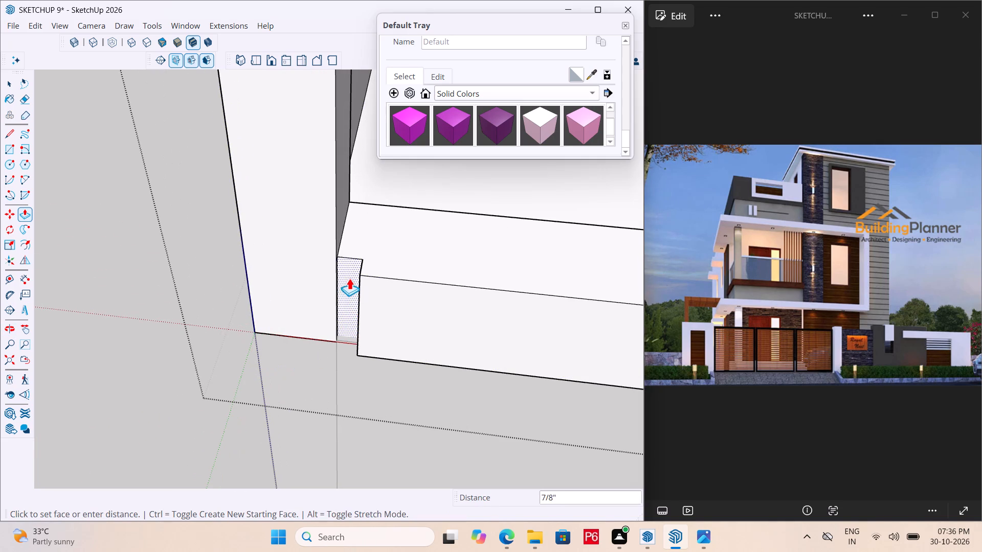
pyautogui.click(360, 204)
# Erase the leftover edges of the cut strip between the kerb's end and the corner pillar.
pyautogui.scroll(-1, 358, 232)
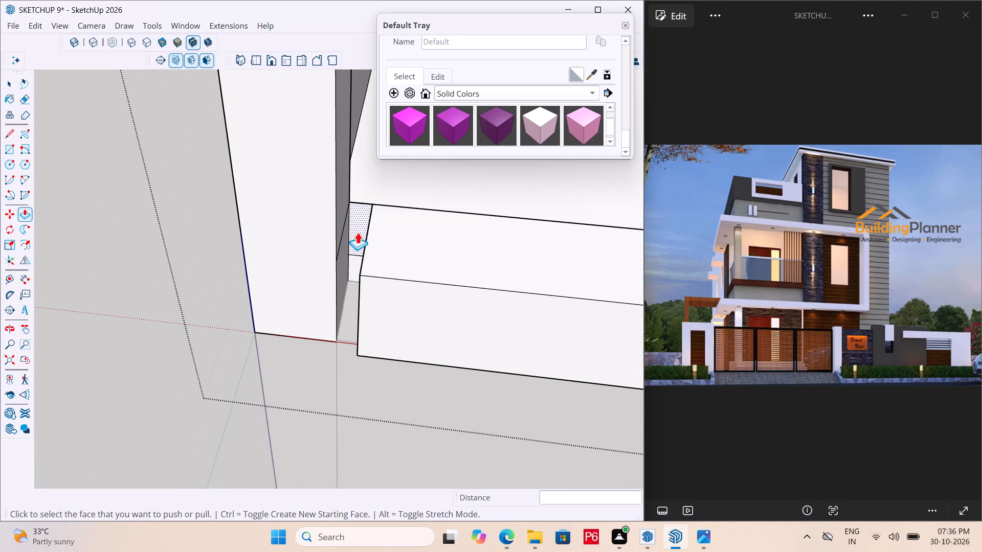
pyautogui.scroll(-2, 358, 232)
pyautogui.moveTo(362, 240); pyautogui.dragTo(224, 232, button='middle')
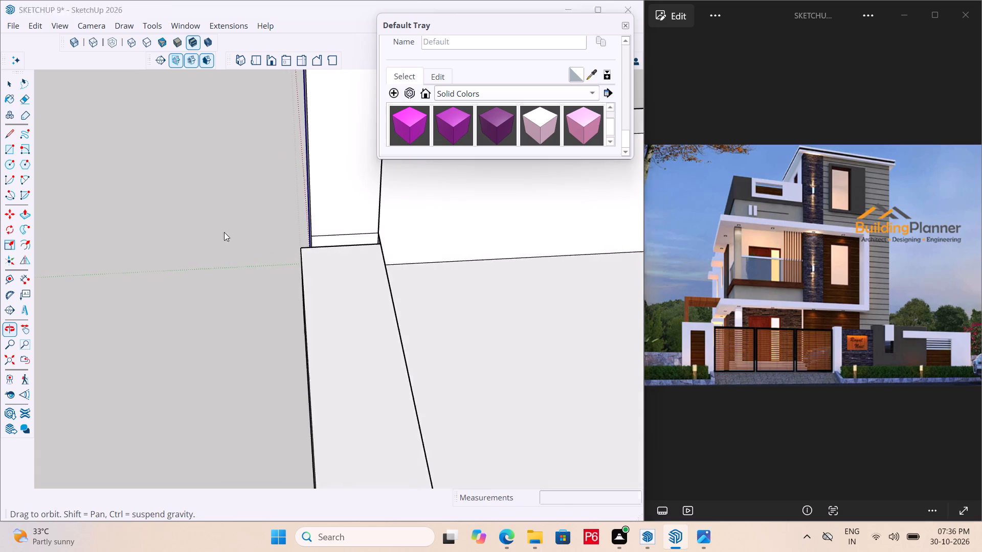
pyautogui.moveTo(224, 232); pyautogui.dragTo(19, 228, button='middle')
pyautogui.moveTo(348, 245); pyautogui.dragTo(178, 244, button='middle')
pyautogui.scroll(8, 416, 249)
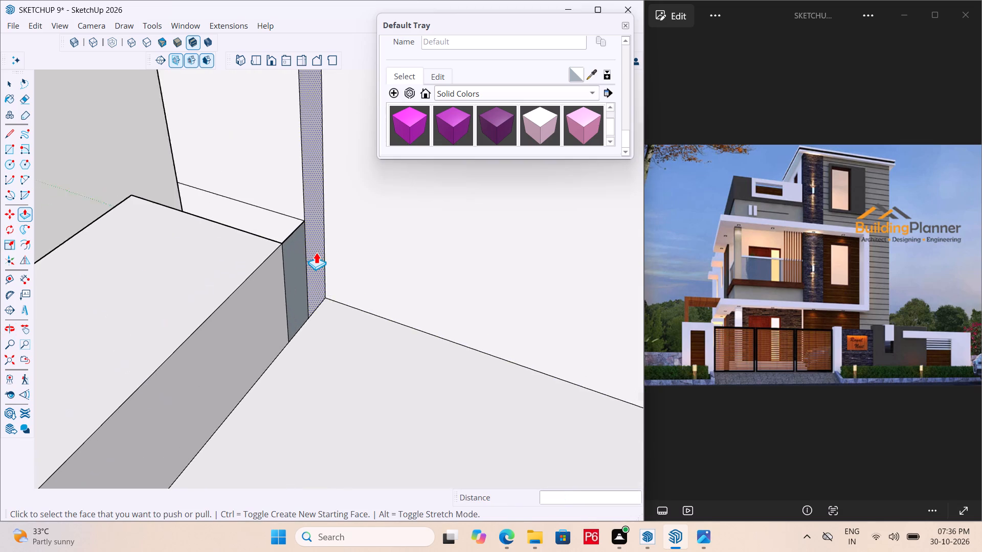
pyautogui.scroll(2, 316, 252)
pyautogui.press('e')
pyautogui.doubleClick(280, 227)
pyautogui.click(286, 210)
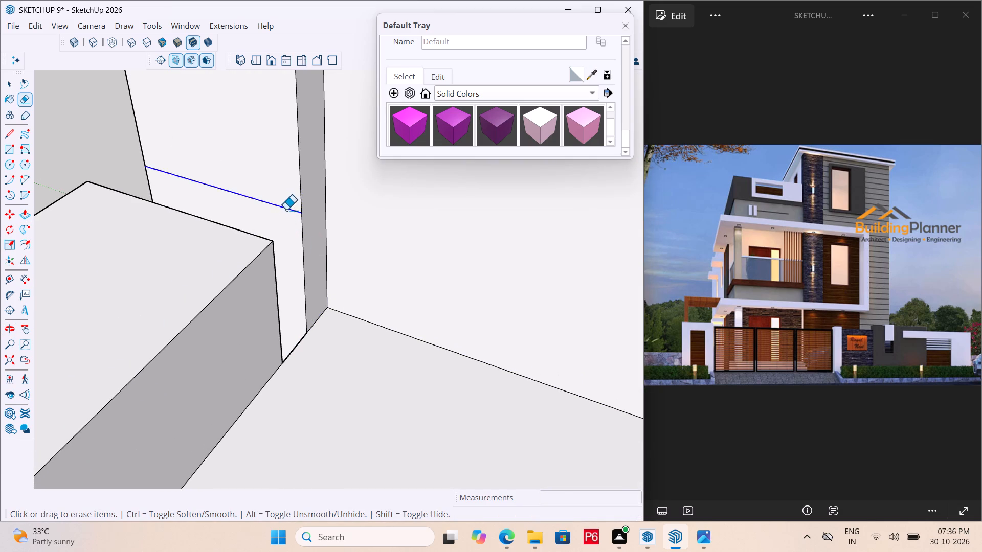
pyautogui.scroll(-4, 244, 271)
# Save the model with the kerb's end separated from the corner pillar.
pyautogui.moveTo(217, 292); pyautogui.dragTo(601, 328, button='middle')
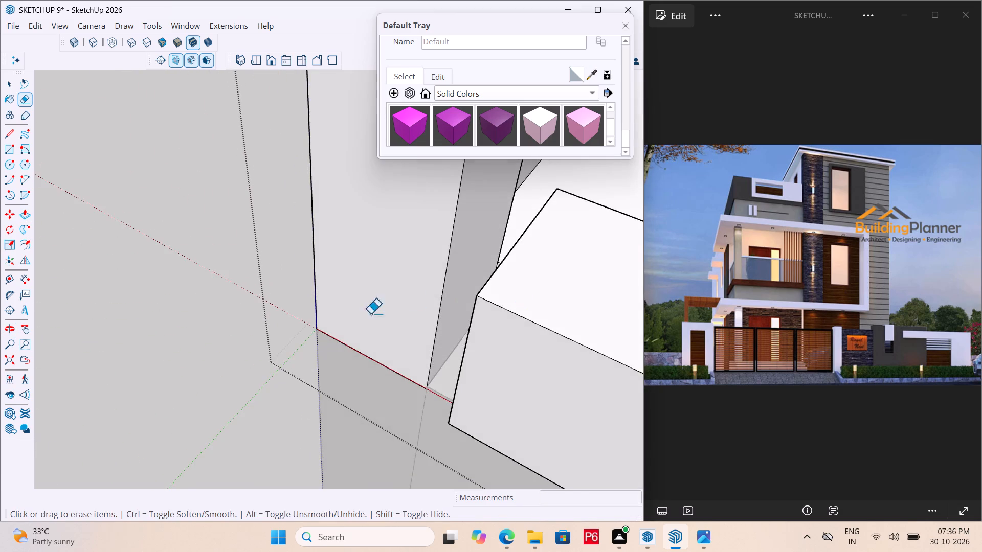
pyautogui.scroll(-4, 344, 325)
pyautogui.hotkey('ctrl', 's')
pyautogui.hotkey('ctrl', 's')
pyautogui.hotkey('ctrl', 's')
pyautogui.hotkey('ctrl', 's')
pyautogui.hotkey('ctrl', 's')
pyautogui.hotkey('ctrl', 's')
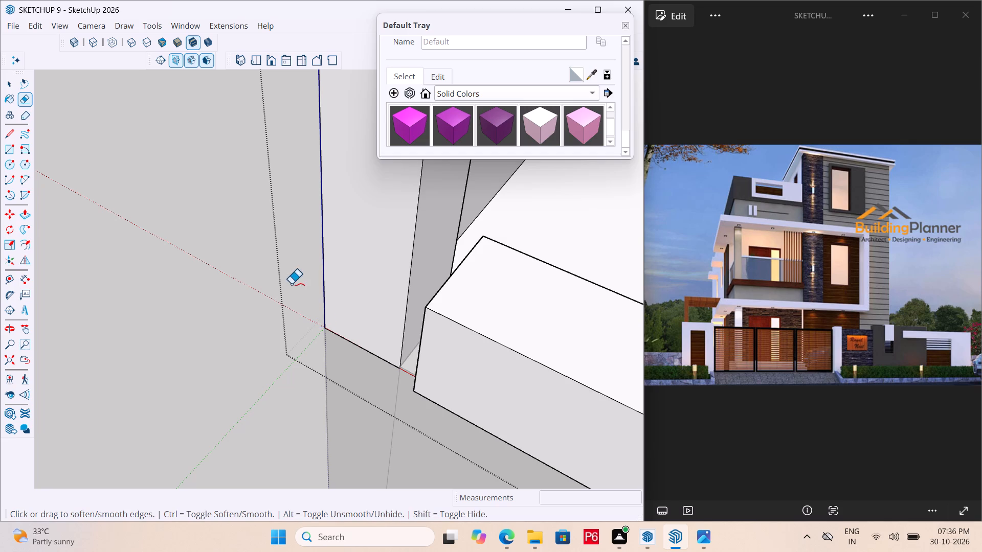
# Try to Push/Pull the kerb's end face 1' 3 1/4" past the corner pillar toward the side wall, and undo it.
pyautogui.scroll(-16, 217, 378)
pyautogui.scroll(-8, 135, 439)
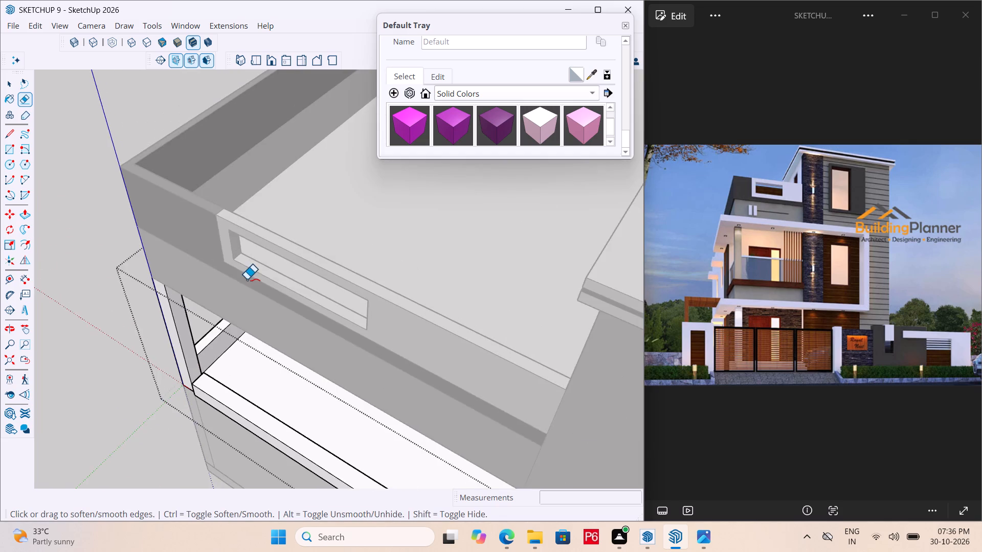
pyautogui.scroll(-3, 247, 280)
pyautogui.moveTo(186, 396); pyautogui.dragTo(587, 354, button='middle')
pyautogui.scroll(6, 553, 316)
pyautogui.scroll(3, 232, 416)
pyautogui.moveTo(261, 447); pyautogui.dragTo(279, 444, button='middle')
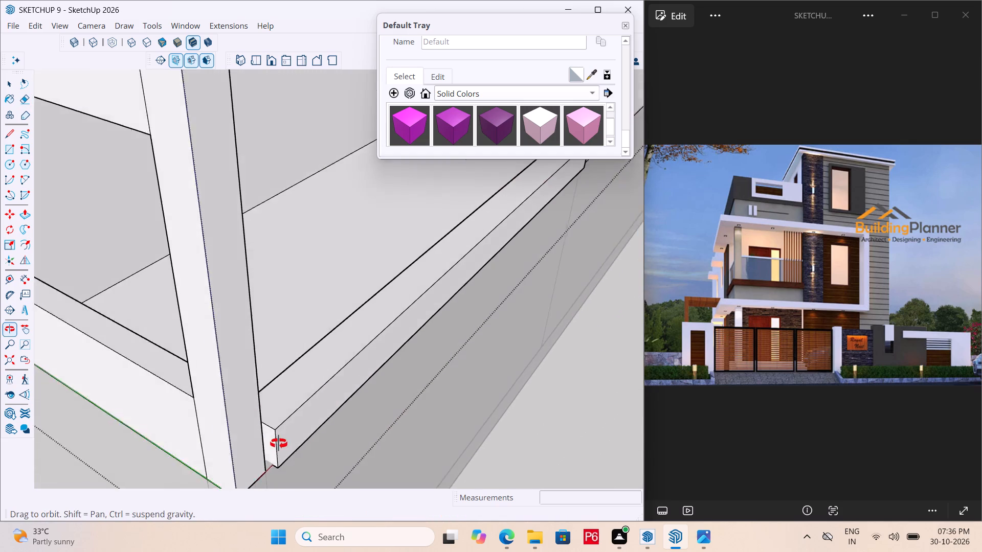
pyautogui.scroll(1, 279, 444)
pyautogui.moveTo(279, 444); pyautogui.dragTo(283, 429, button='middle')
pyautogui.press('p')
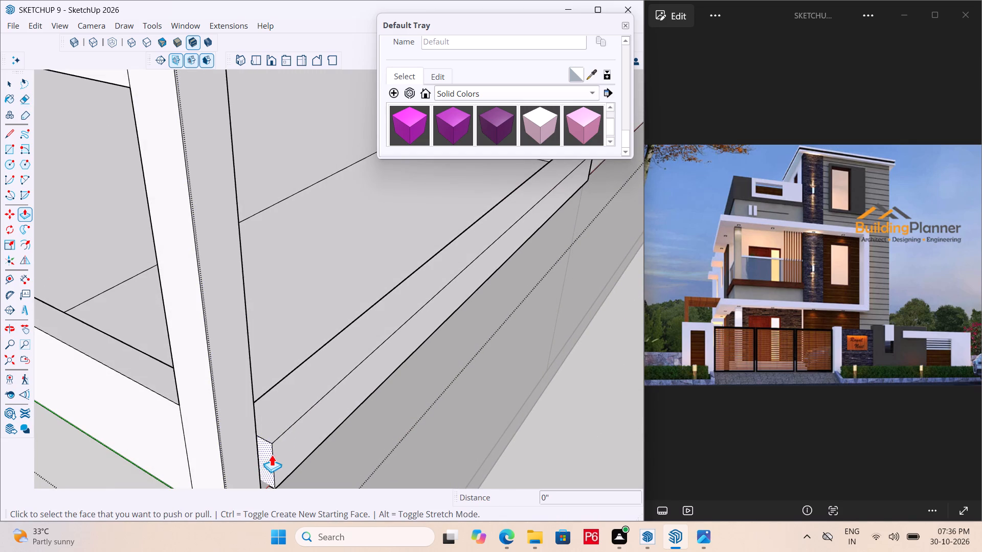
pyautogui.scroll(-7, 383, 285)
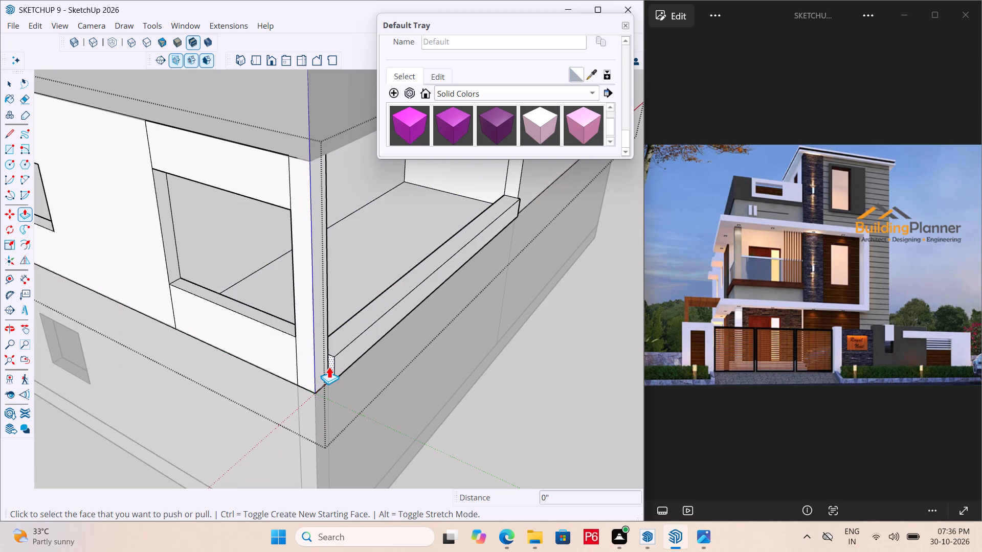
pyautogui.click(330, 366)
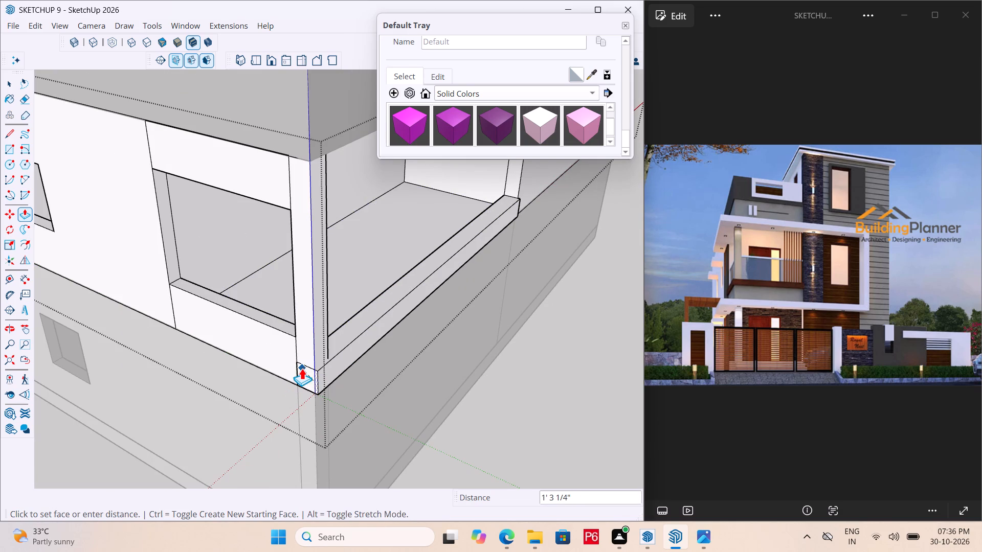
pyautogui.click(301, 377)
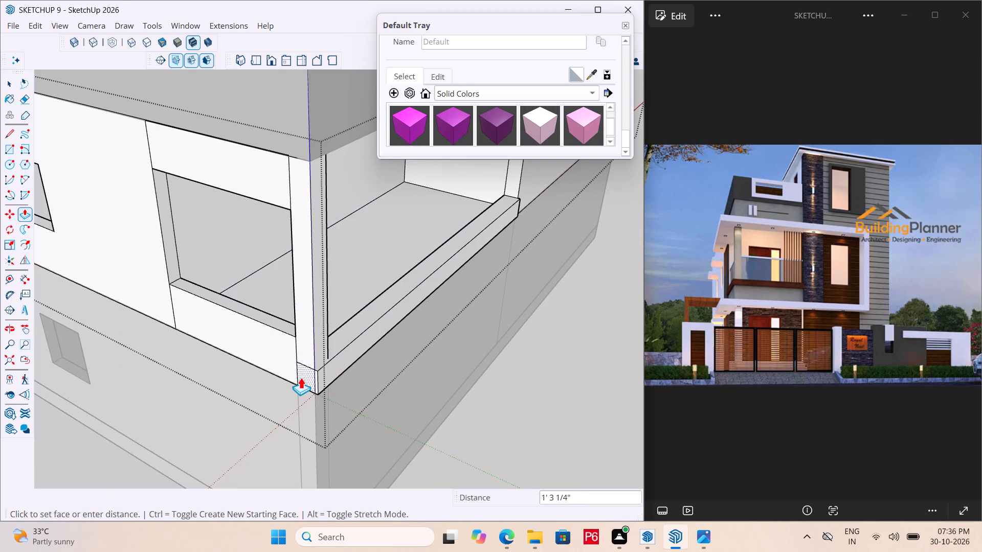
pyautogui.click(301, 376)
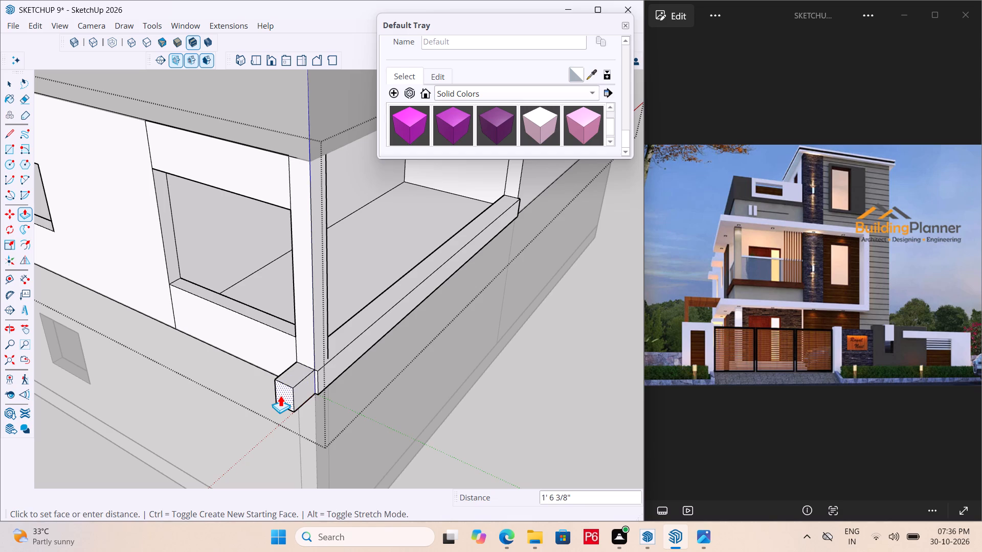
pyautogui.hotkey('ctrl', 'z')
# Select the balcony kerb's end, front, top and inner faces with their edges and make them a group.
pyautogui.scroll(-1, 383, 307)
pyautogui.press('space')
pyautogui.moveTo(366, 330); pyautogui.dragTo(345, 285, button='middle')
pyautogui.scroll(10, 297, 330)
pyautogui.middleClick(297, 330)
pyautogui.middleClick(307, 336)
pyautogui.doubleClick(354, 313)
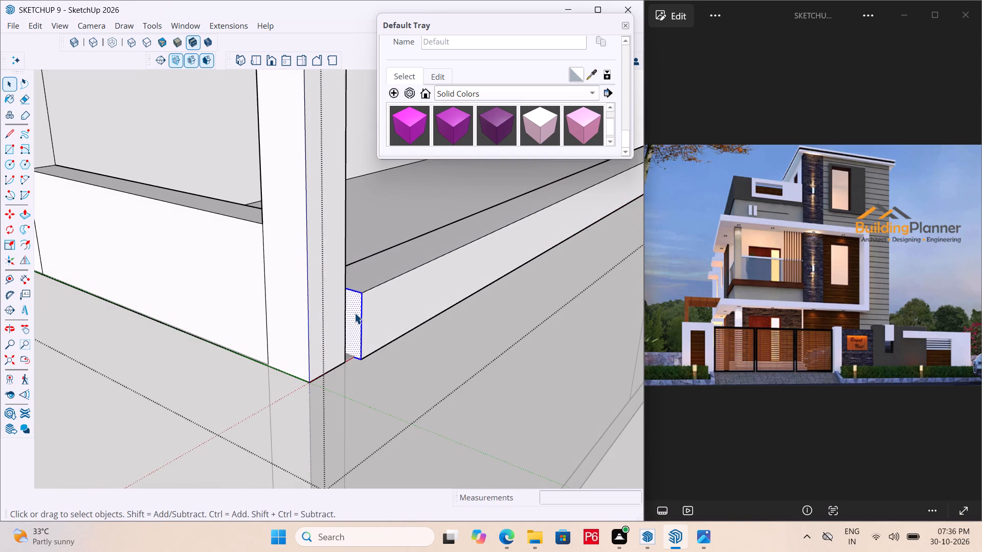
pyautogui.tripleClick(354, 309)
pyautogui.click(354, 309)
pyautogui.doubleClick(354, 309)
pyautogui.tripleClick(359, 308)
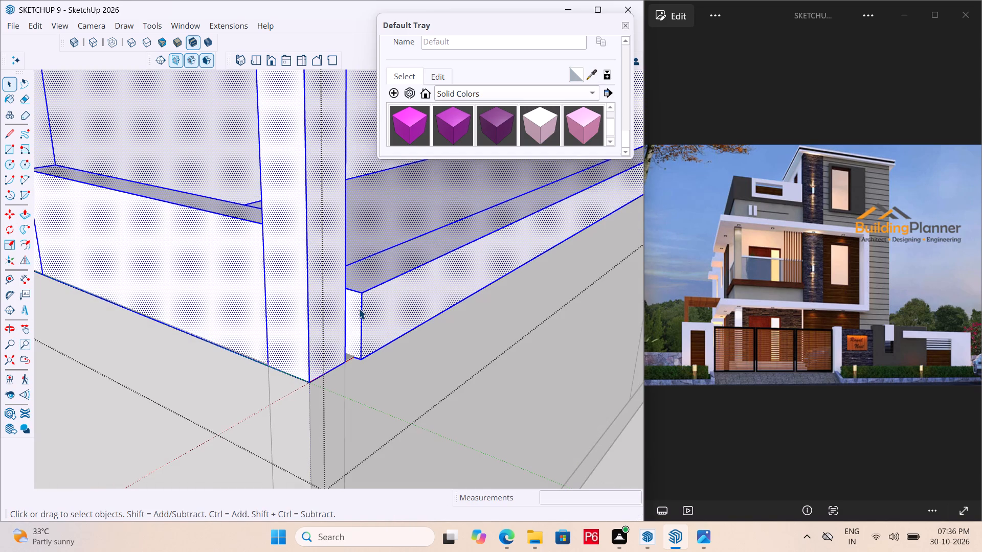
pyautogui.click(356, 304)
pyautogui.doubleClick(355, 313)
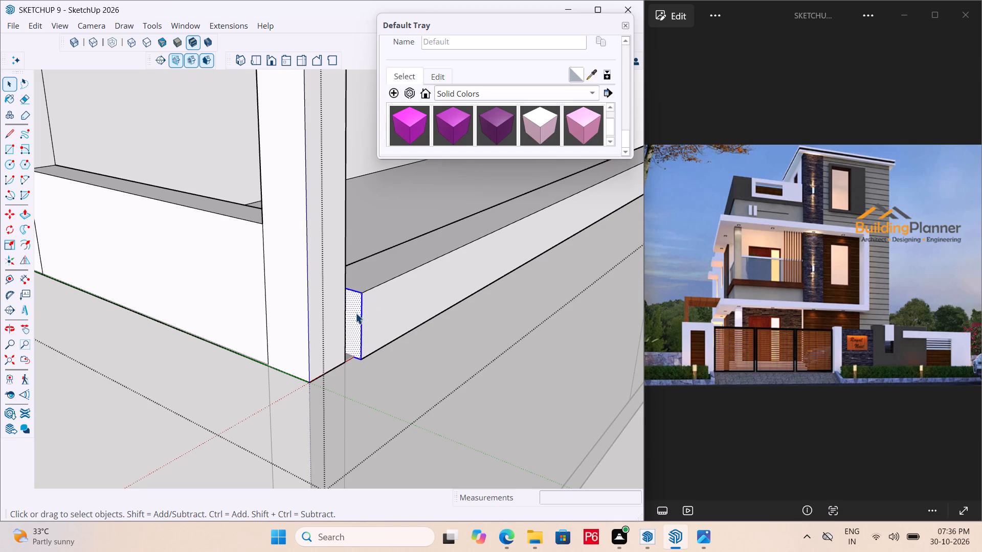
pyautogui.keyDown('ctrl'); pyautogui.doubleClick(383, 311); pyautogui.keyUp('ctrl')
pyautogui.keyDown('ctrl'); pyautogui.doubleClick(385, 278); pyautogui.keyUp('ctrl')
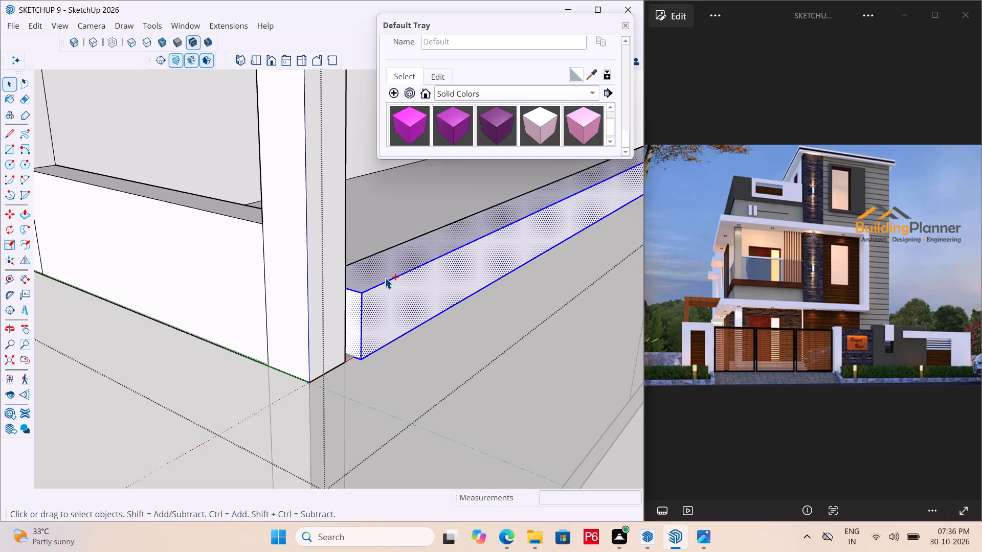
pyautogui.scroll(-12, 363, 300)
pyautogui.moveTo(413, 286); pyautogui.dragTo(286, 404, button='middle')
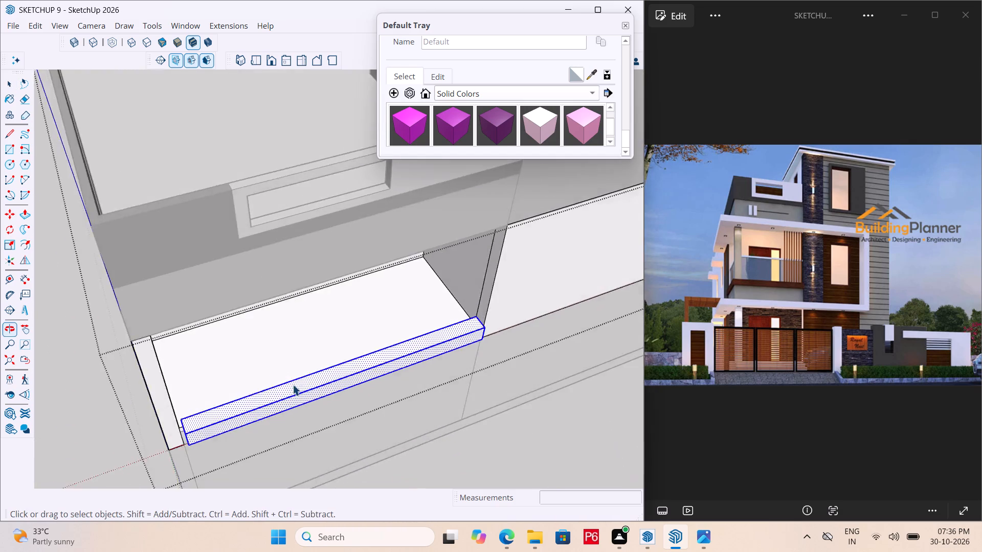
pyautogui.scroll(11, 293, 383)
pyautogui.moveTo(323, 416); pyautogui.dragTo(622, 339, button='middle')
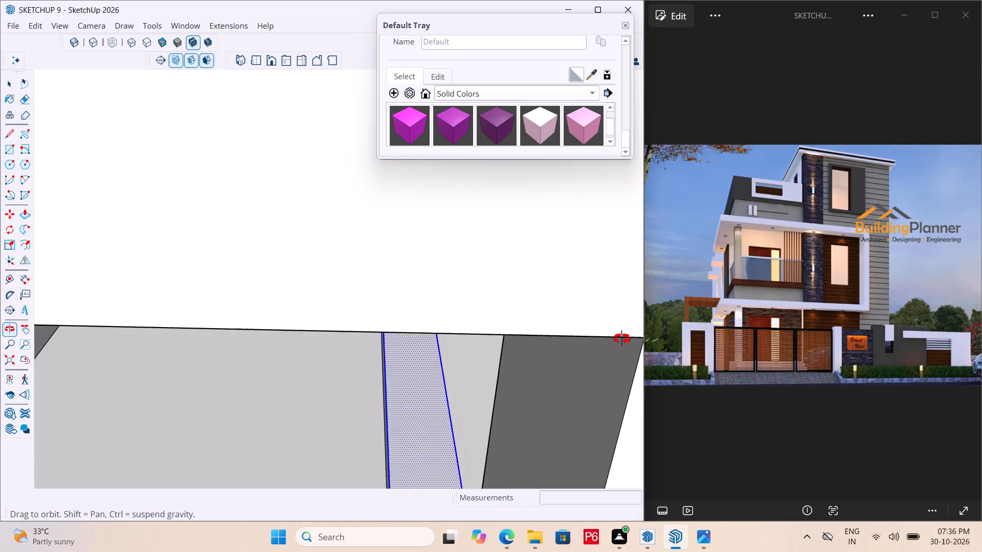
pyautogui.moveTo(622, 339); pyautogui.dragTo(715, 268, button='middle')
pyautogui.keyDown('ctrl'); pyautogui.doubleClick(433, 416); pyautogui.keyUp('ctrl')
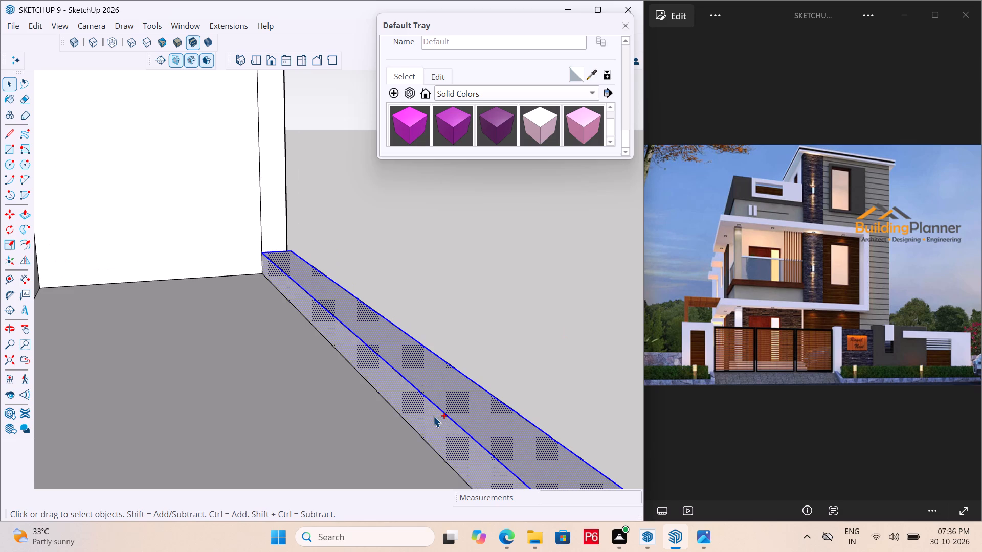
pyautogui.scroll(-11, 342, 334)
pyautogui.moveTo(429, 372); pyautogui.dragTo(7, 350, button='middle')
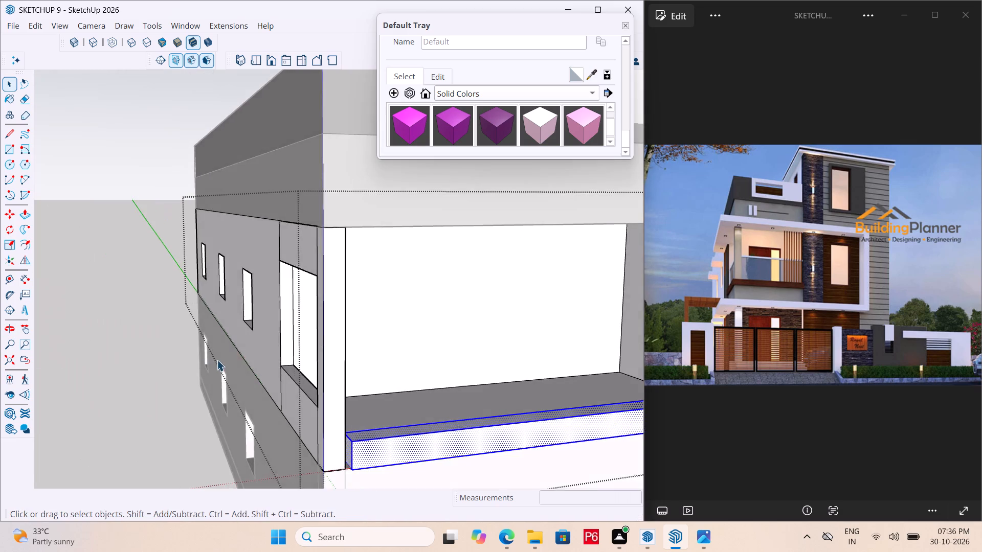
pyautogui.scroll(-7, 213, 376)
pyautogui.moveTo(312, 410); pyautogui.dragTo(370, 435, button='middle')
pyautogui.rightClick(374, 407)
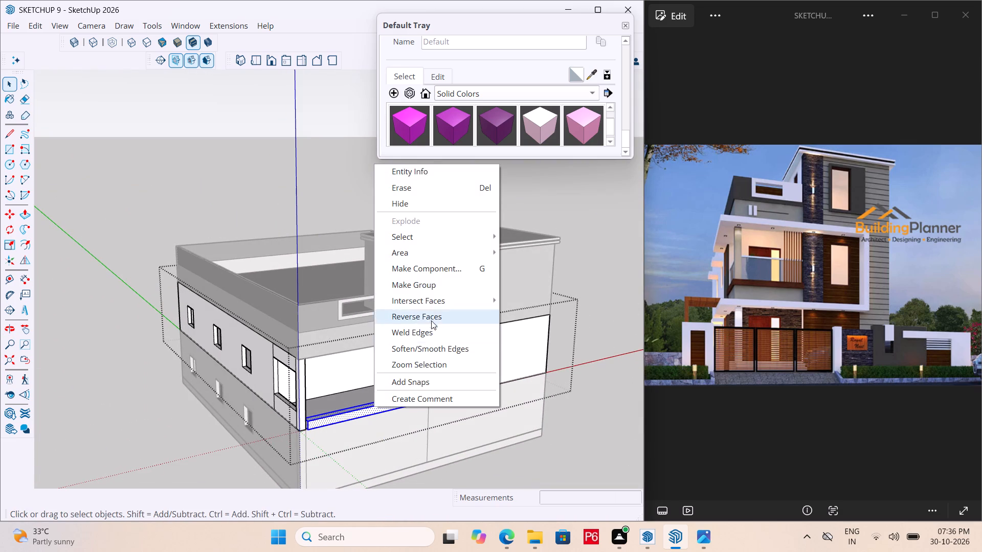
pyautogui.click(446, 285)
# Open the kerb group and Push/Pull its end face out 1' 3 1/4" past the corner pillar, toward the side wall.
pyautogui.moveTo(360, 412); pyautogui.dragTo(403, 422, button='middle')
pyautogui.scroll(2, 379, 433)
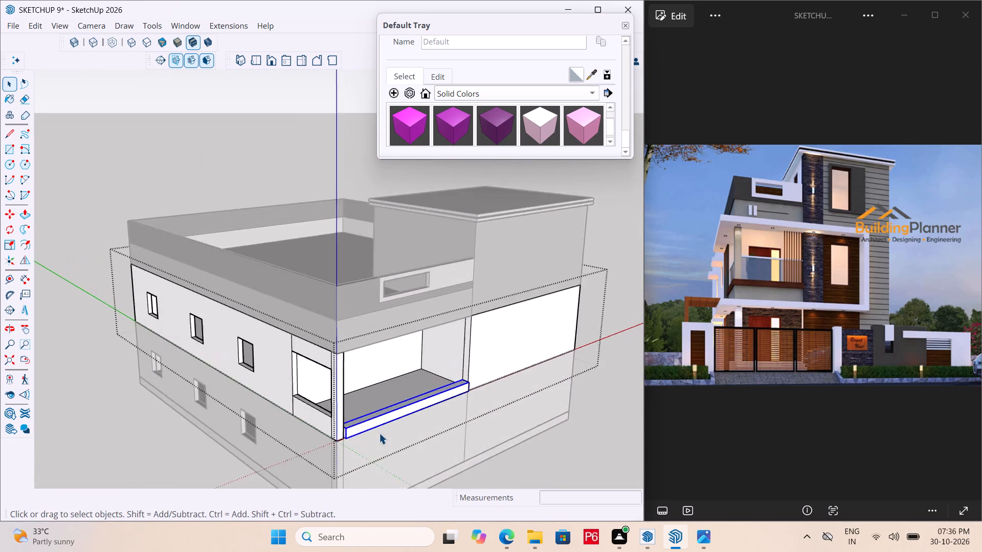
pyautogui.scroll(14, 379, 433)
pyautogui.scroll(6, 268, 443)
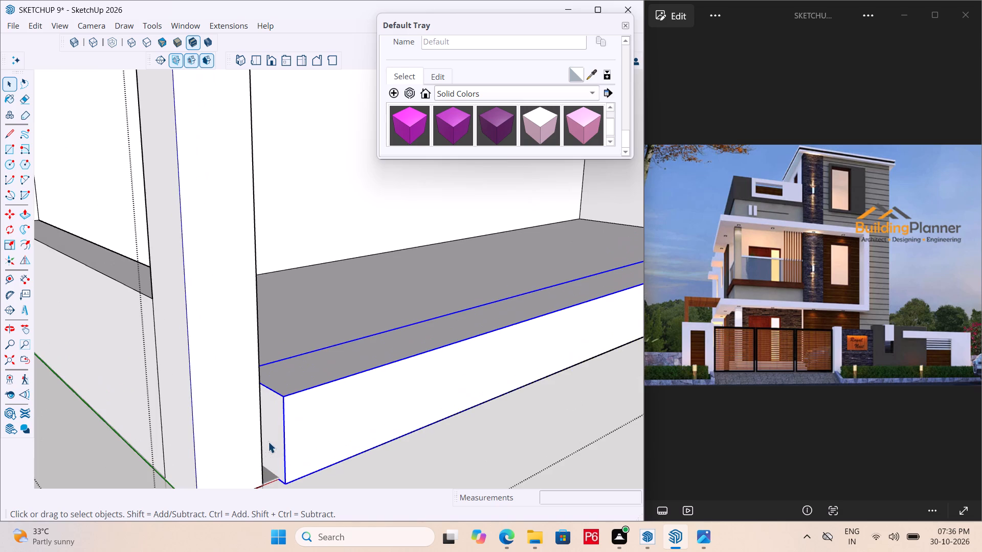
pyautogui.click(273, 429)
pyautogui.doubleClick(274, 424)
pyautogui.click(274, 421)
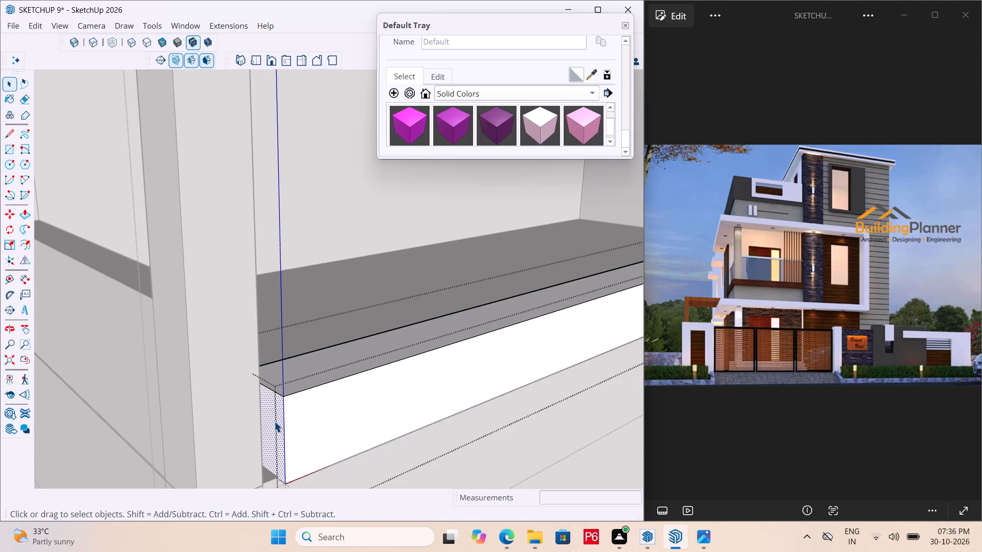
pyautogui.press('p')
pyautogui.click(274, 421)
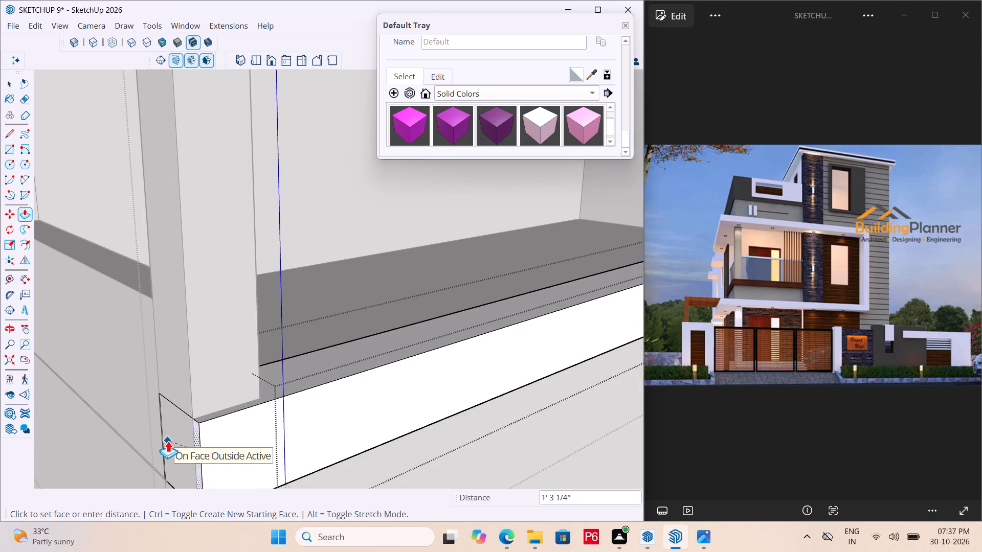
pyautogui.click(168, 441)
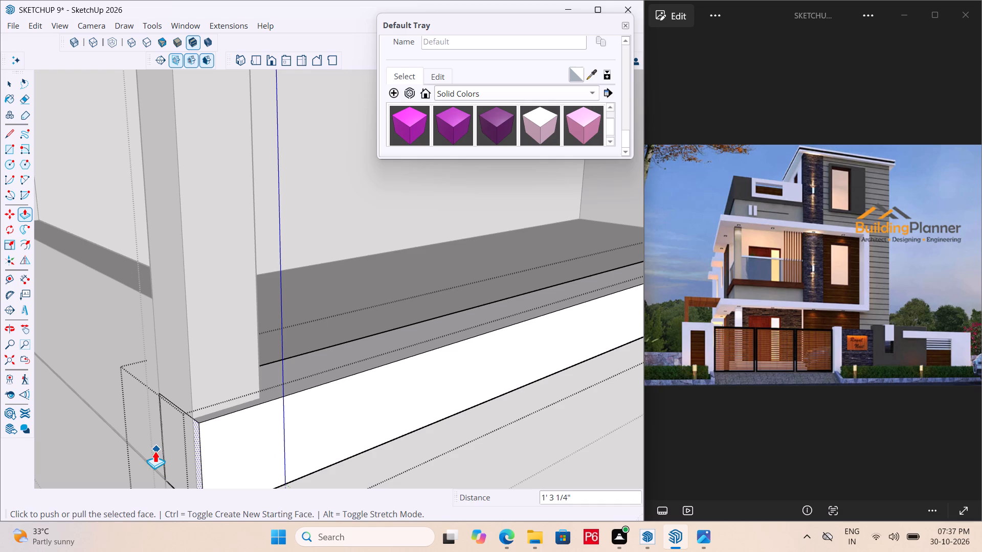
# Push/Pull the kerb's end face another 3" outward so the kerb projects beyond the side wall.
pyautogui.click(175, 441)
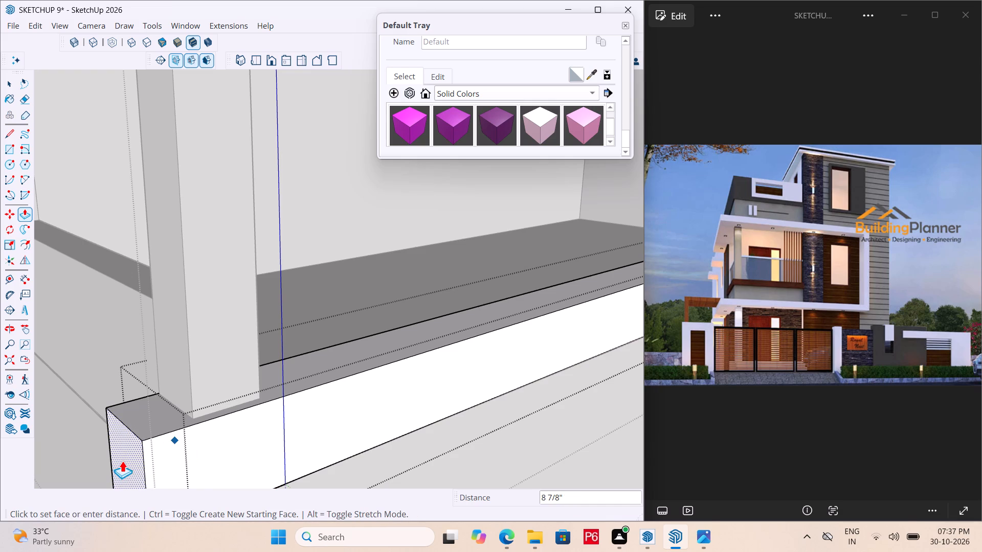
pyautogui.write('3"')
pyautogui.press('Return')
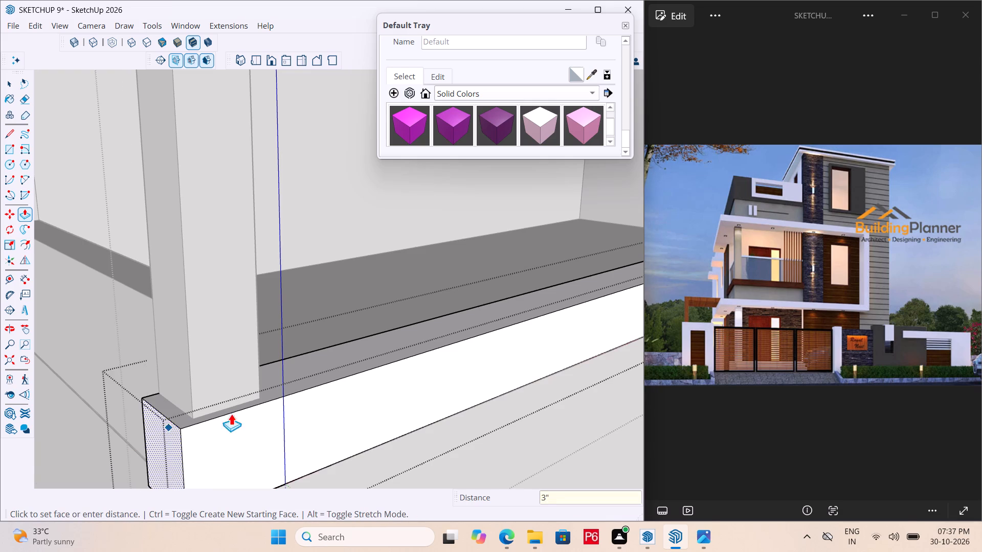
pyautogui.scroll(-10, 253, 413)
pyautogui.moveTo(147, 443); pyautogui.dragTo(428, 459, button='middle')
pyautogui.scroll(-5, 452, 400)
pyautogui.moveTo(233, 480); pyautogui.dragTo(427, 456, button='middle')
pyautogui.scroll(-4, 406, 378)
pyautogui.scroll(2, 357, 459)
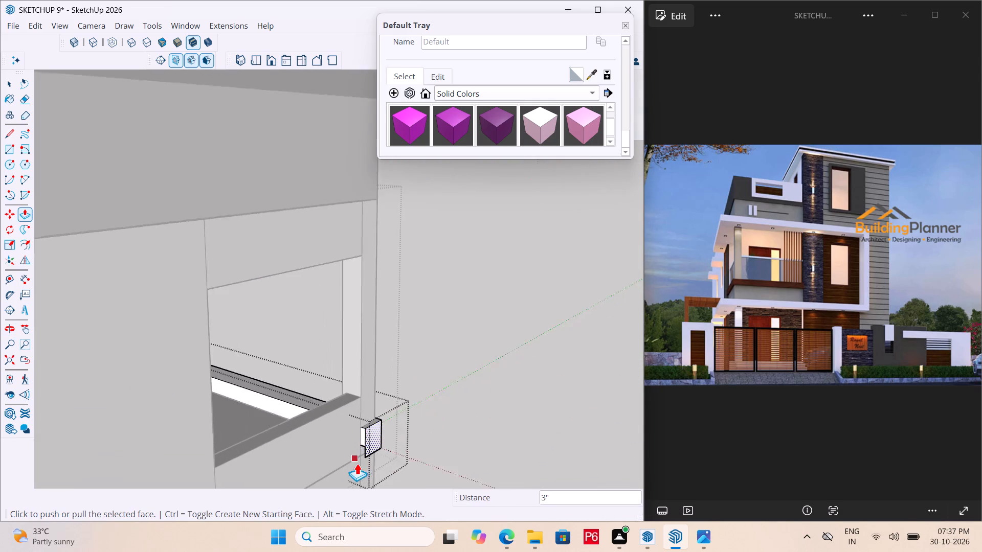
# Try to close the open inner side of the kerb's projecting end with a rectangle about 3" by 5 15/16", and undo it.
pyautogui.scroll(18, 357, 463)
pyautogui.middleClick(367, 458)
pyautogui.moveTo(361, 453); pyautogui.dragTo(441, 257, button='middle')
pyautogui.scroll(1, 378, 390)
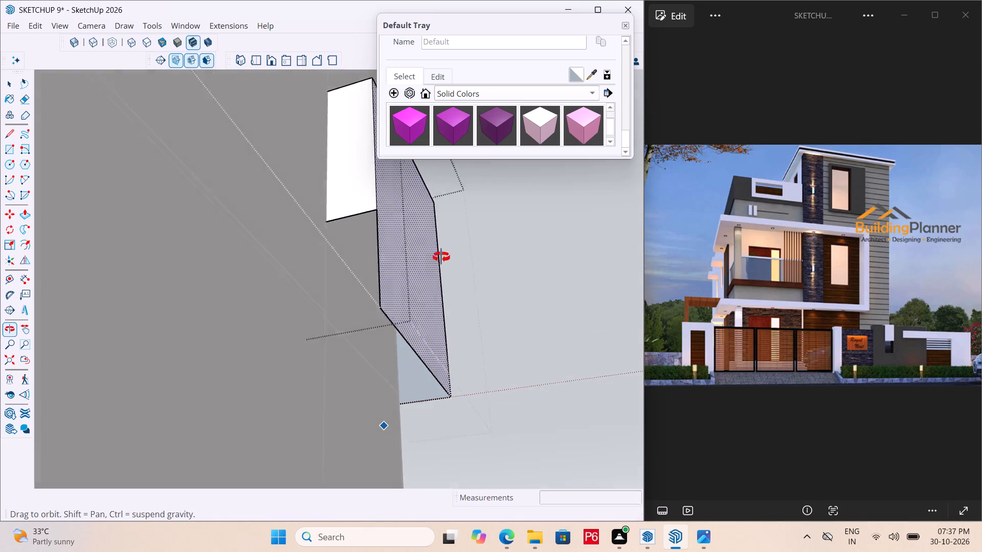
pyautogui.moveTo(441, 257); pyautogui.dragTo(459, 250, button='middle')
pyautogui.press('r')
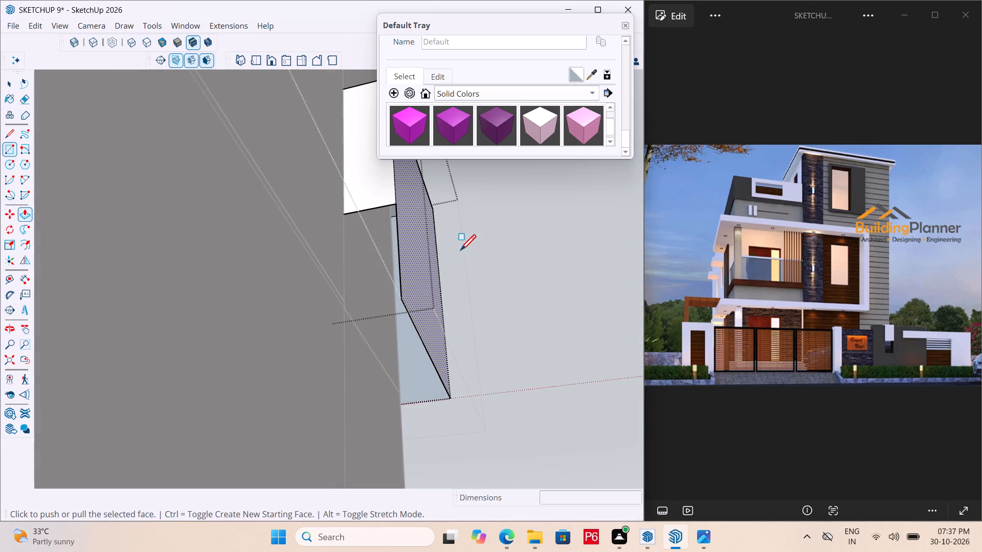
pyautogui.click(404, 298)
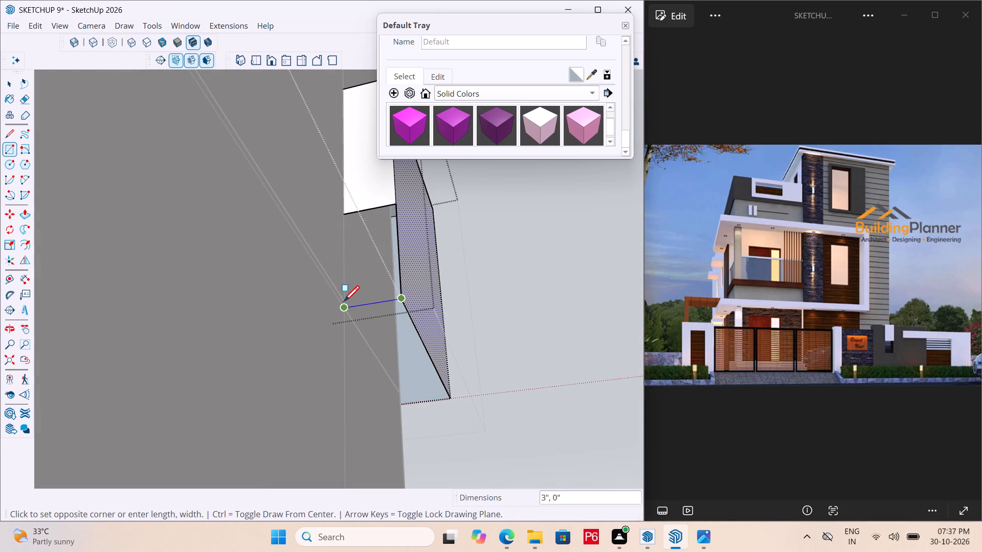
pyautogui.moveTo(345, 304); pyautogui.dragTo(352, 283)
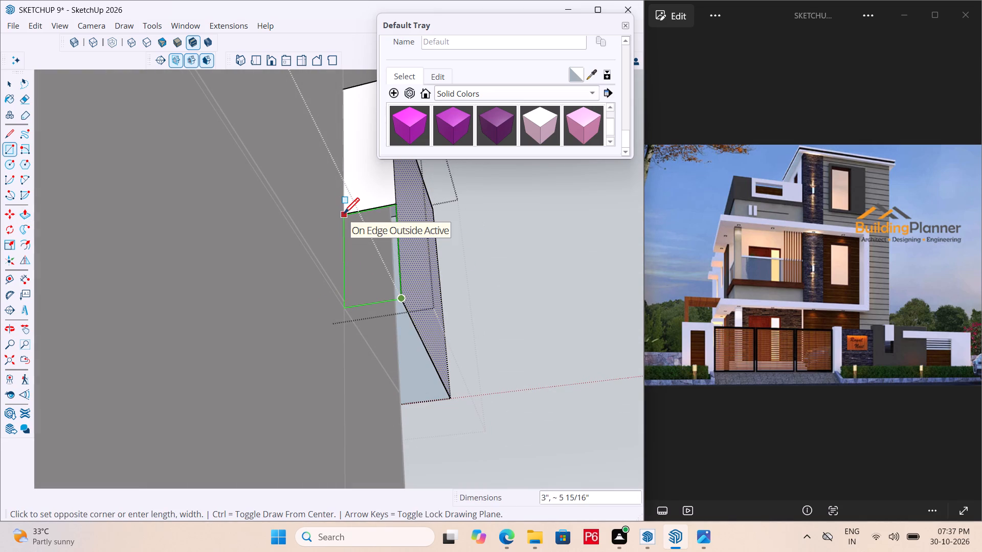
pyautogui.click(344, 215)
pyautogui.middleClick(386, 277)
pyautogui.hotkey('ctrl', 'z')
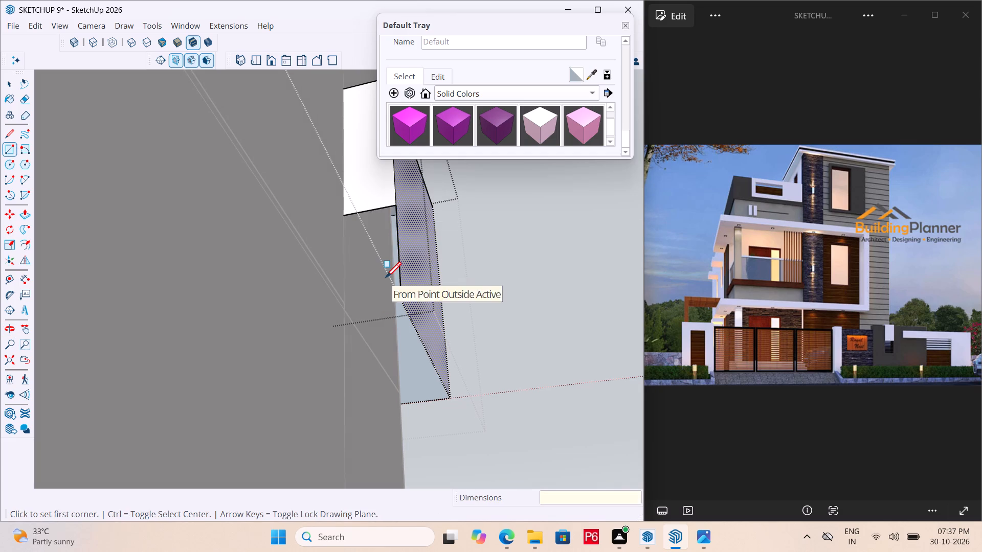
# Draw a 3" by 6" rectangle that closes the lower part of the projecting kerb end's inner side.
pyautogui.click(346, 214)
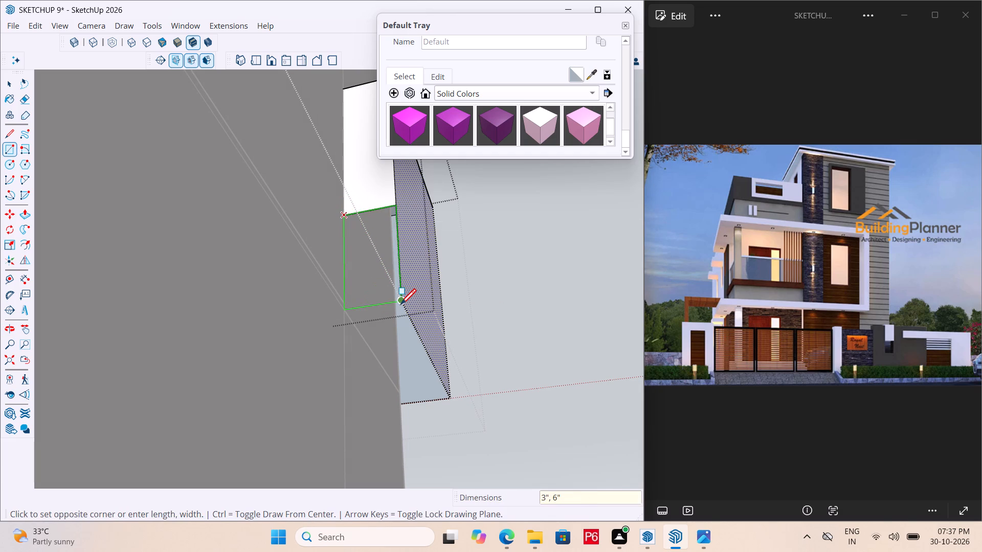
pyautogui.click(400, 306)
pyautogui.moveTo(426, 314); pyautogui.dragTo(358, 282, button='middle')
# Draw a rectangle across the underside of the kerb's projecting end, from its inner bottom corner to the wall corner.
pyautogui.click(305, 290)
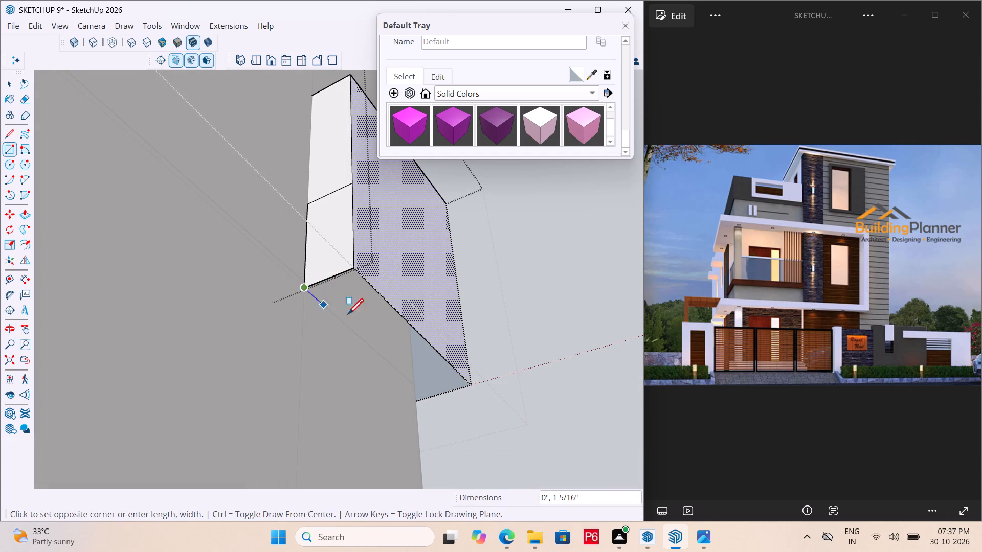
pyautogui.moveTo(434, 394); pyautogui.dragTo(0, 367, button='middle')
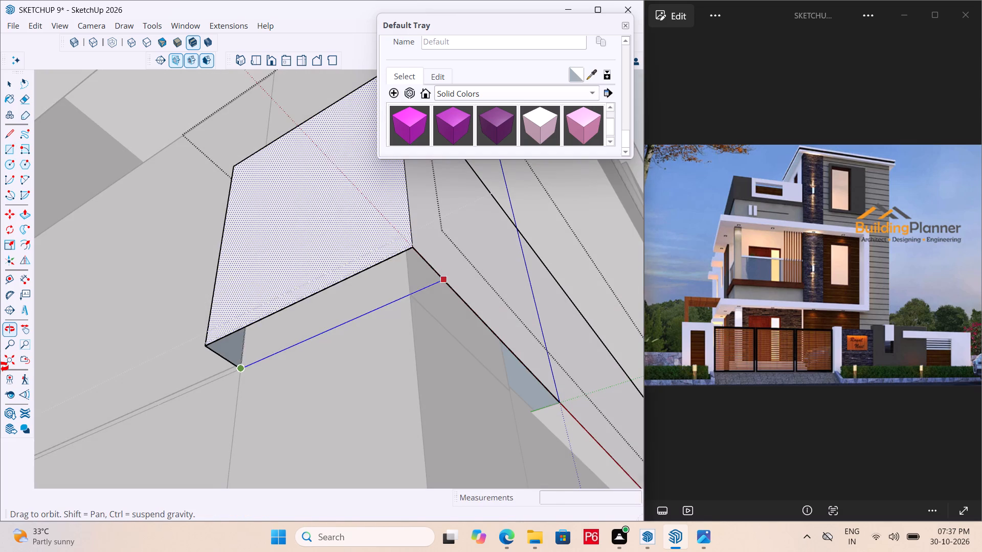
pyautogui.moveTo(0, 367); pyautogui.dragTo(0, 368, button='middle')
pyautogui.scroll(-20, 291, 374)
pyautogui.scroll(-7, 291, 374)
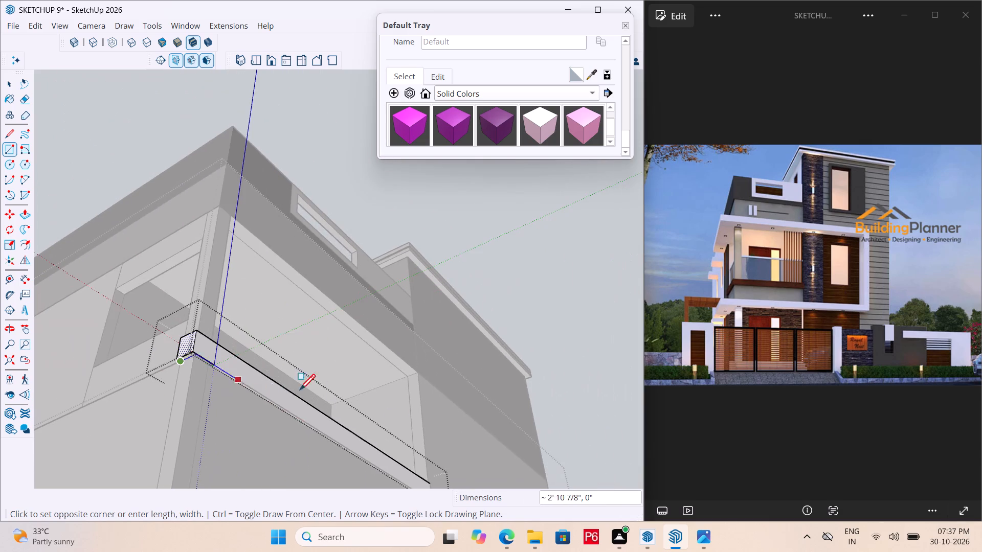
pyautogui.scroll(-7, 359, 416)
pyautogui.scroll(20, 381, 448)
pyautogui.middleClick(389, 470)
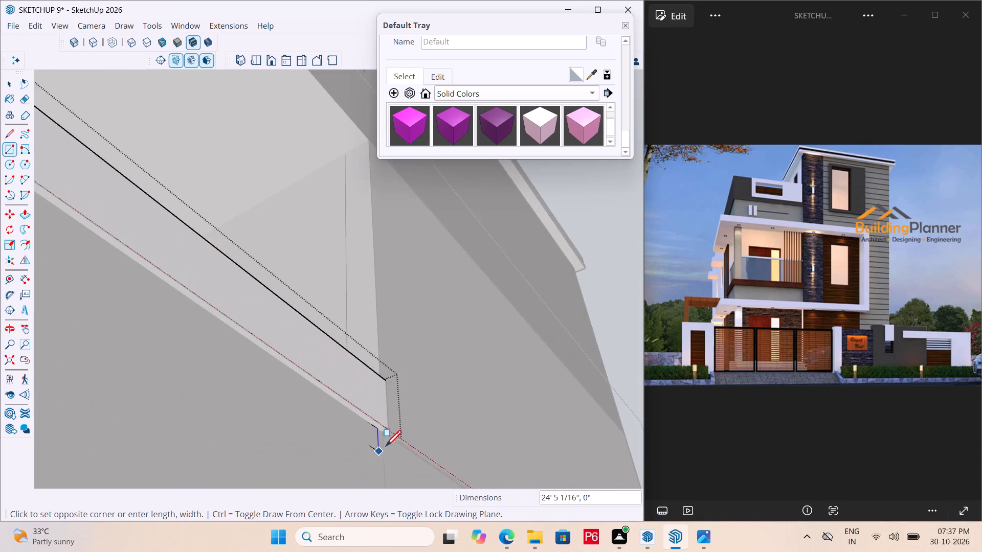
pyautogui.scroll(16, 386, 448)
pyautogui.scroll(-19, 463, 424)
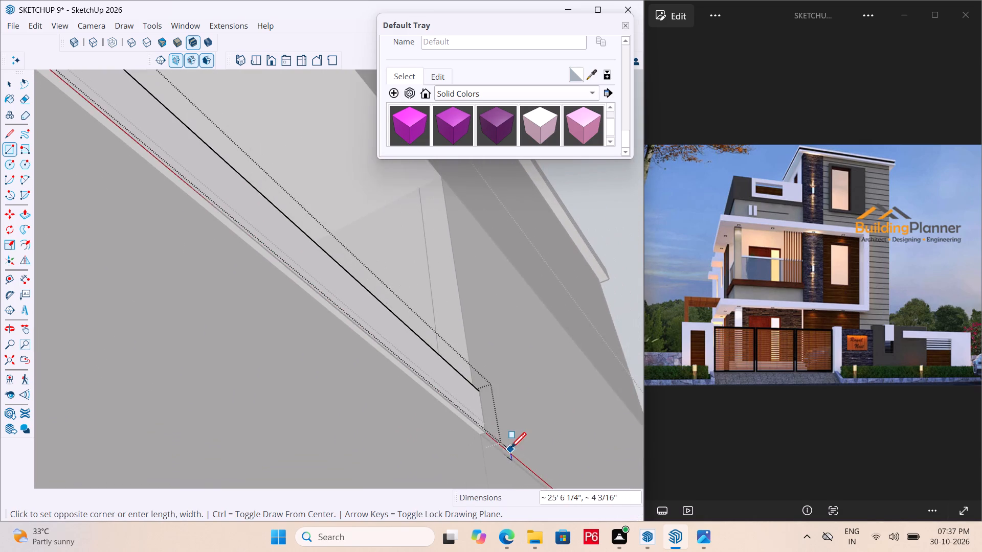
pyautogui.scroll(-7, 512, 454)
pyautogui.scroll(13, 220, 245)
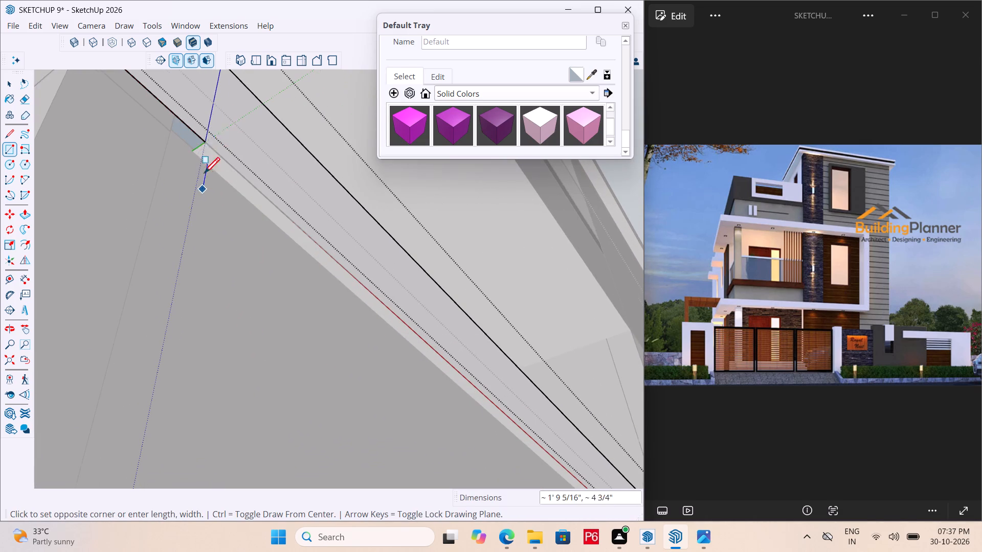
pyautogui.scroll(-5, 277, 215)
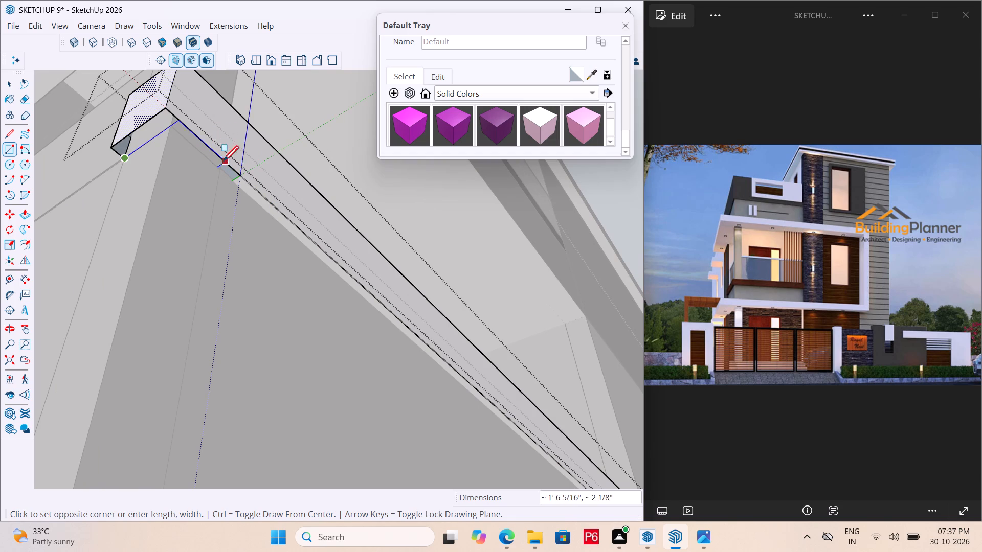
pyautogui.click(236, 174)
# Erase the dividing edge on the inner side of the kerb's projecting end so it forms one face.
pyautogui.moveTo(189, 193); pyautogui.dragTo(312, 316, button='middle')
pyautogui.scroll(-1, 189, 193)
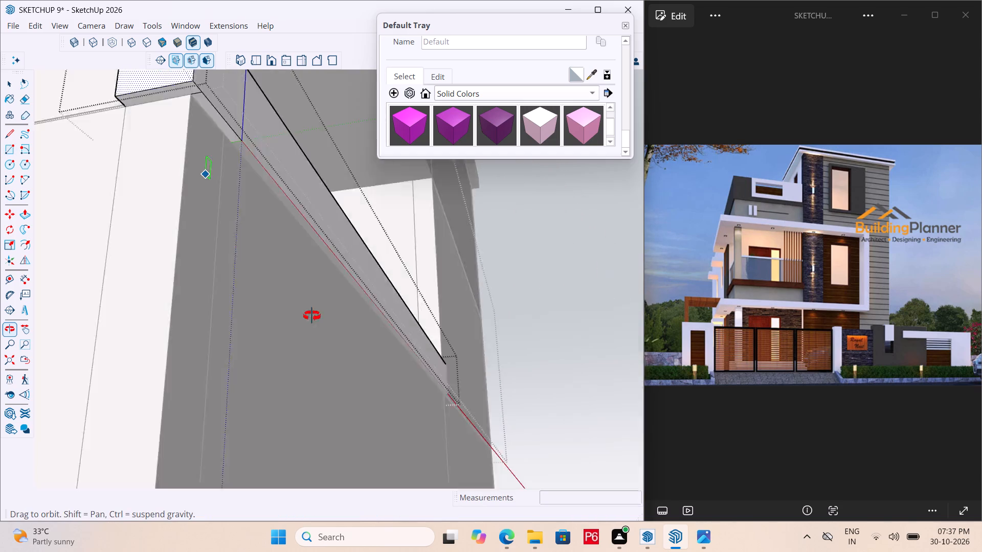
pyautogui.moveTo(312, 316); pyautogui.dragTo(485, 434, button='middle')
pyautogui.scroll(-4, 139, 220)
pyautogui.moveTo(160, 236); pyautogui.dragTo(285, 285, button='middle')
pyautogui.scroll(5, 181, 134)
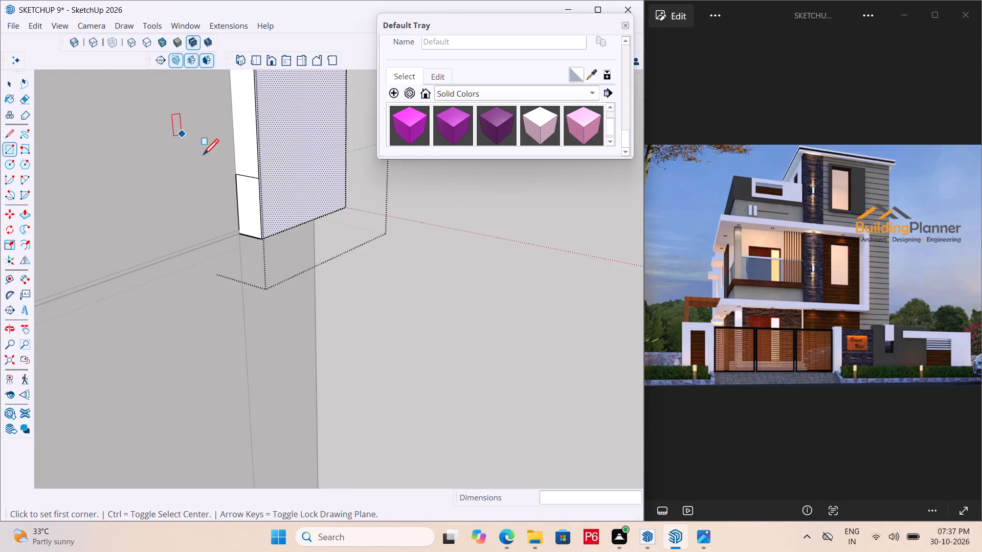
pyautogui.scroll(3, 218, 182)
pyautogui.press('e')
pyautogui.click(253, 170)
pyautogui.click(253, 174)
# Erase the long edge under the kerb's projecting end where its underside meets the side wall.
pyautogui.scroll(-2, 241, 171)
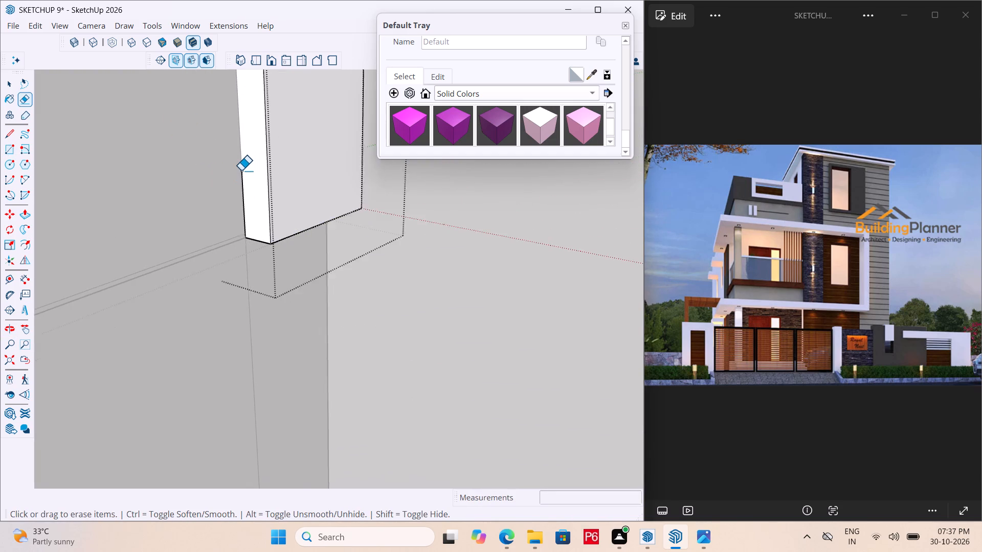
pyautogui.scroll(-10, 241, 171)
pyautogui.moveTo(267, 244); pyautogui.dragTo(260, 12, button='middle')
pyautogui.scroll(6, 284, 213)
pyautogui.moveTo(356, 246); pyautogui.dragTo(0, 202, button='middle')
pyautogui.scroll(5, 544, 274)
pyautogui.scroll(1, 323, 268)
pyautogui.scroll(-7, 433, 277)
pyautogui.scroll(-4, 538, 320)
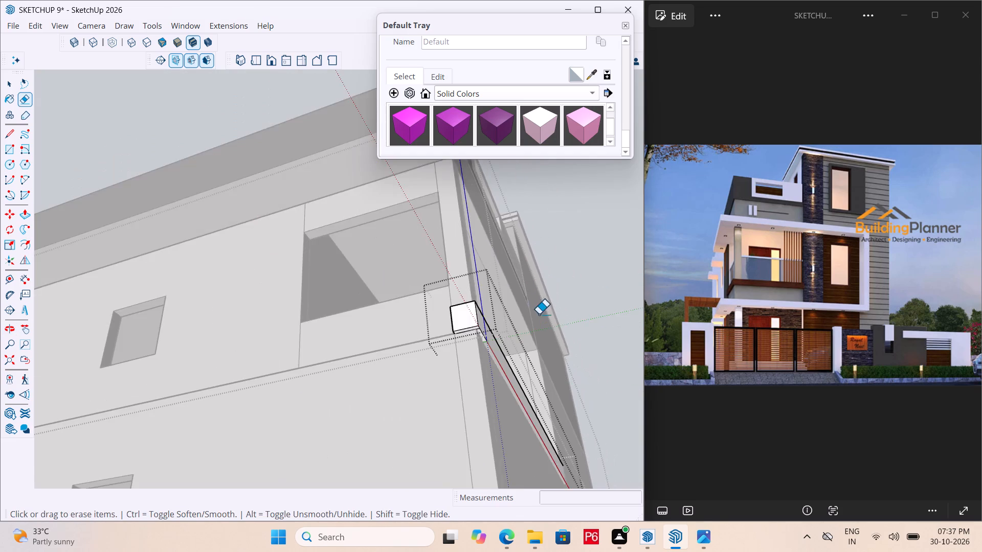
pyautogui.scroll(-6, 539, 314)
pyautogui.scroll(20, 499, 327)
pyautogui.scroll(6, 499, 327)
pyautogui.moveTo(457, 247); pyautogui.dragTo(460, 241)
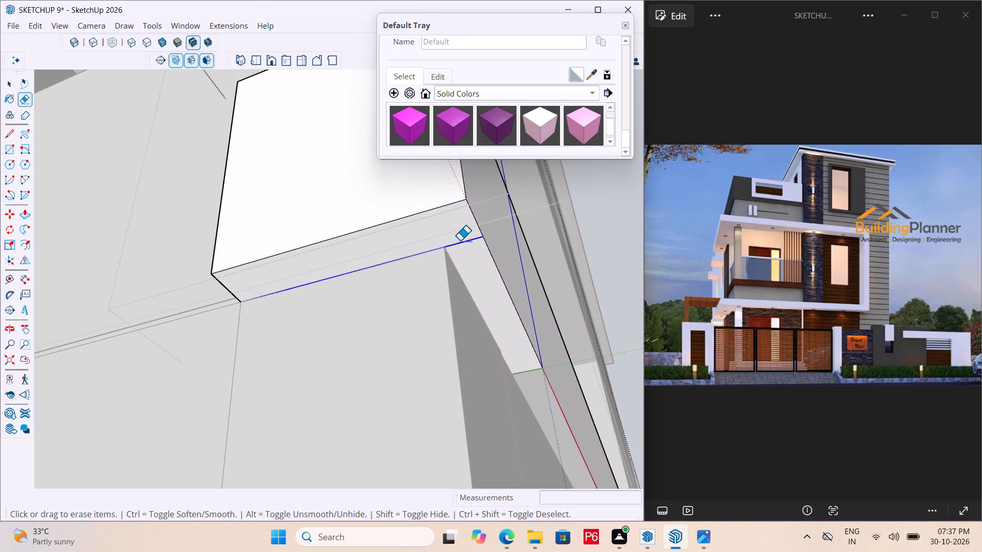
pyautogui.moveTo(460, 241); pyautogui.dragTo(461, 240)
pyautogui.scroll(-6, 436, 258)
# Save the model.
pyautogui.hotkey('ctrl', 's')
pyautogui.hotkey('ctrl', 's')
pyautogui.hotkey('ctrl', 's')
pyautogui.keyDown('ctrl'); pyautogui.scroll(-5, 375, 301); pyautogui.keyUp('ctrl')
pyautogui.hotkey('ctrl', 's')
pyautogui.hotkey('ctrl', 's')
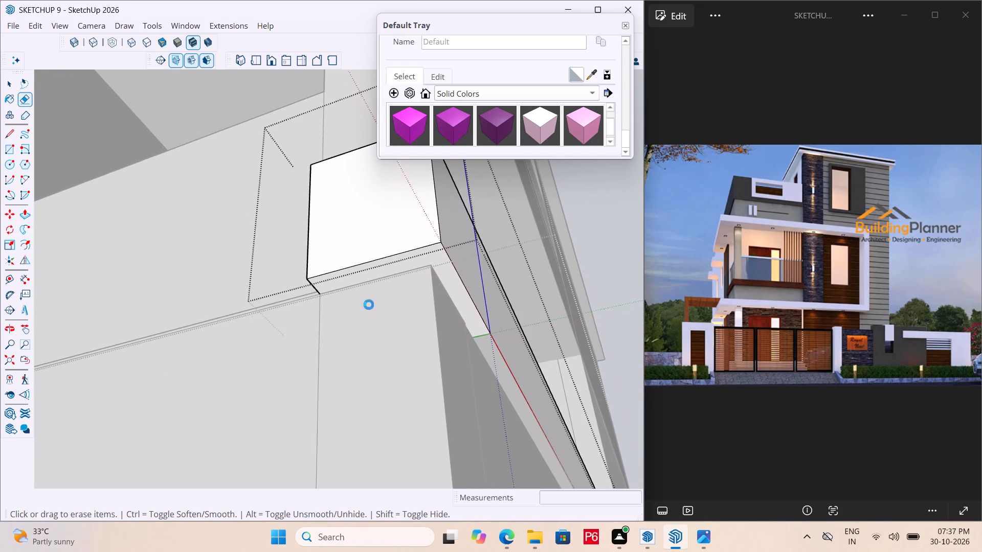
pyautogui.hotkey('ctrl', 's')
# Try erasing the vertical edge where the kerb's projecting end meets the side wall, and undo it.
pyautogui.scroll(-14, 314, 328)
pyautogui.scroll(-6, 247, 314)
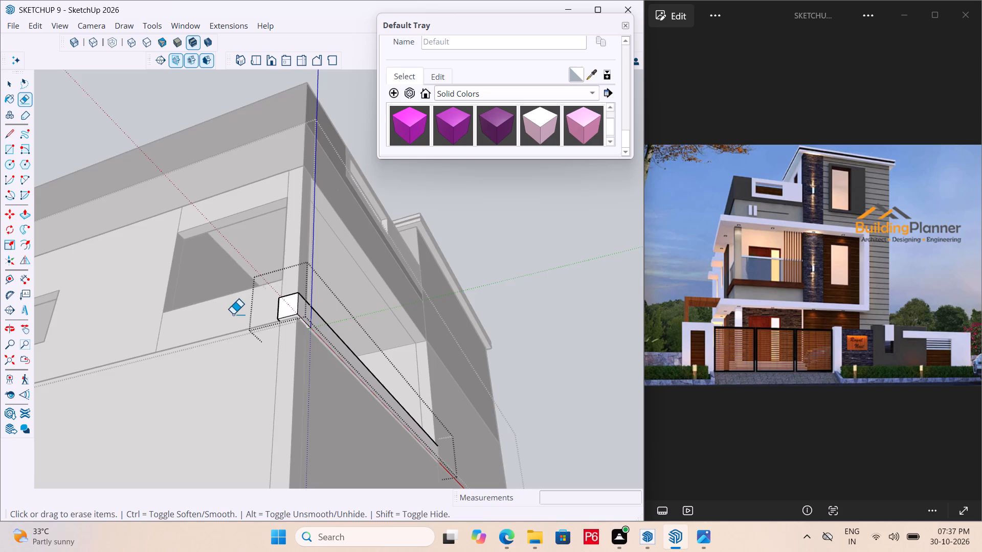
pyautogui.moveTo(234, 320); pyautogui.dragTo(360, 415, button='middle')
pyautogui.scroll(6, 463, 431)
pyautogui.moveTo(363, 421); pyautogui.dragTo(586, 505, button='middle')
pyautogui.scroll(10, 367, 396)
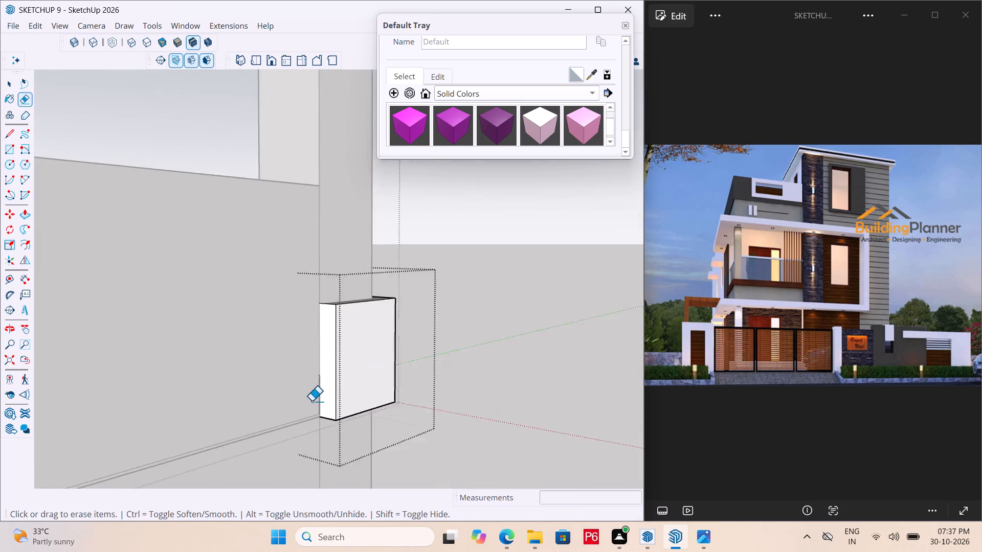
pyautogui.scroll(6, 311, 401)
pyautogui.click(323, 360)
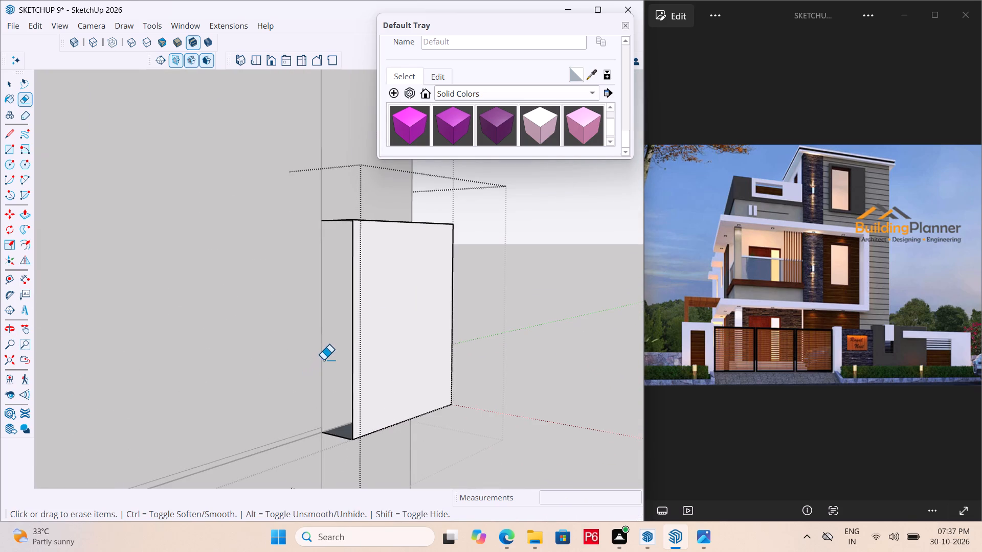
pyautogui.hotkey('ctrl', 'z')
# Save the model with the restored kerb end.
pyautogui.scroll(-7, 378, 331)
pyautogui.scroll(-1, 445, 328)
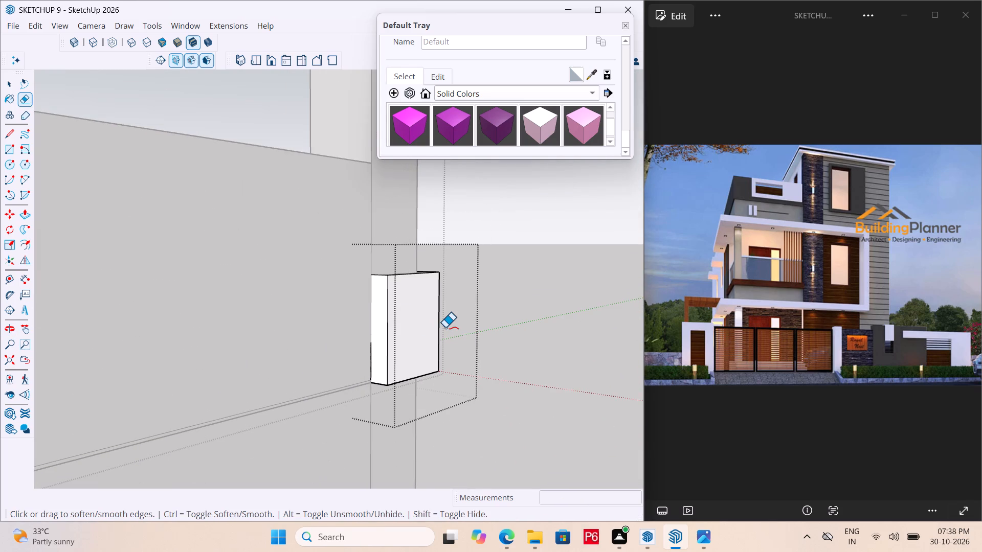
pyautogui.hotkey('ctrl', 's')
pyautogui.keyDown('ctrl'); pyautogui.scroll(-1, 445, 328); pyautogui.keyUp('ctrl')
pyautogui.hotkey('ctrl', 's')
pyautogui.hotkey('ctrl', 's')
pyautogui.hotkey('ctrl', 's')
pyautogui.hotkey('ctrl', 's')
pyautogui.keyDown('ctrl'); pyautogui.scroll(-5, 448, 327); pyautogui.keyUp('ctrl')
pyautogui.hotkey('ctrl', 's')
# Examine the kerb's projecting end and its junction with the corner pillar from several sides.
pyautogui.keyDown('ctrl'); pyautogui.moveTo(454, 342); pyautogui.dragTo(463, 450, button='middle'); pyautogui.keyUp('ctrl')
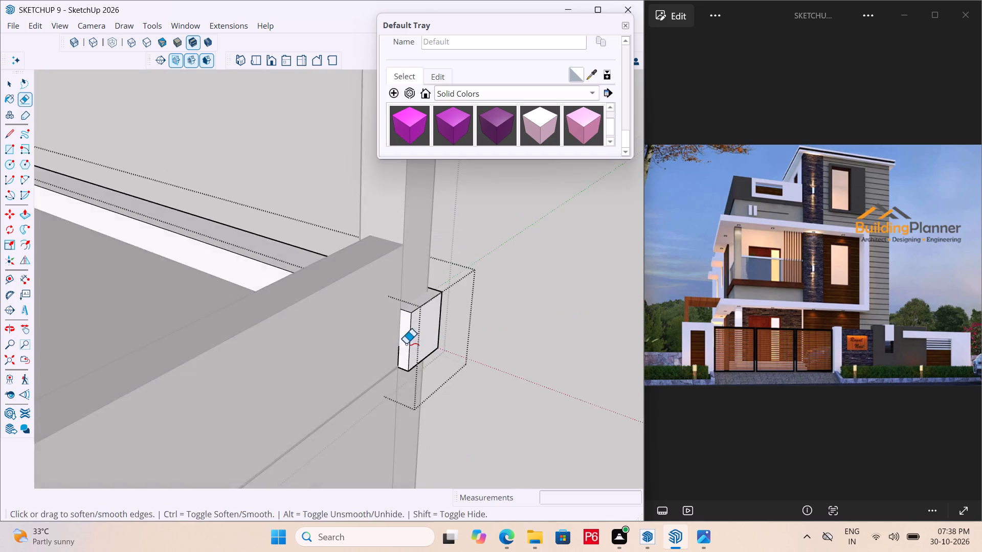
pyautogui.moveTo(406, 354); pyautogui.dragTo(332, 458, button='middle')
pyautogui.scroll(-6, 477, 338)
pyautogui.moveTo(464, 341); pyautogui.dragTo(174, 255, button='middle')
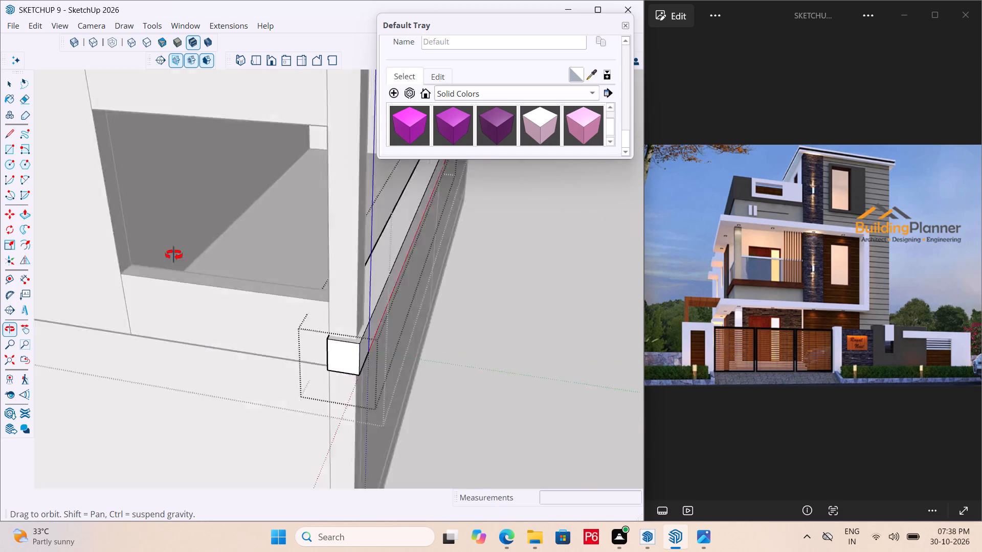
pyautogui.moveTo(174, 255); pyautogui.dragTo(95, 255, button='middle')
pyautogui.scroll(-6, 171, 263)
pyautogui.moveTo(175, 348); pyautogui.dragTo(444, 334, button='middle')
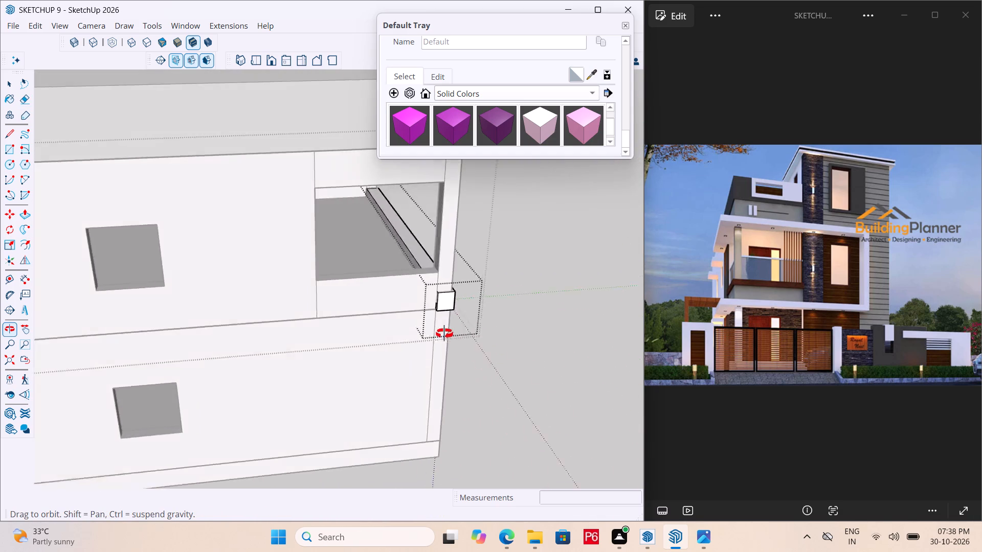
pyautogui.moveTo(444, 334); pyautogui.dragTo(505, 331, button='middle')
pyautogui.scroll(11, 497, 292)
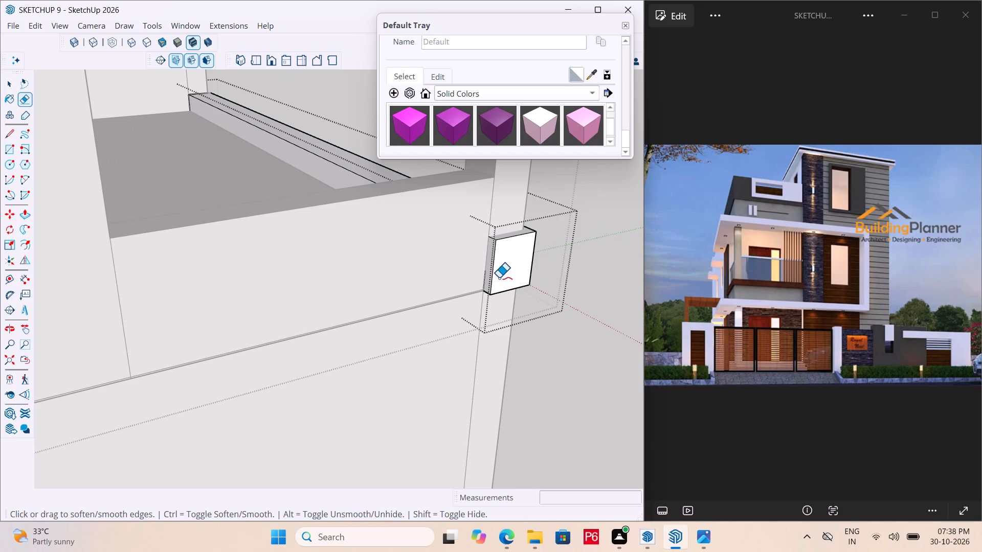
pyautogui.scroll(-14, 524, 284)
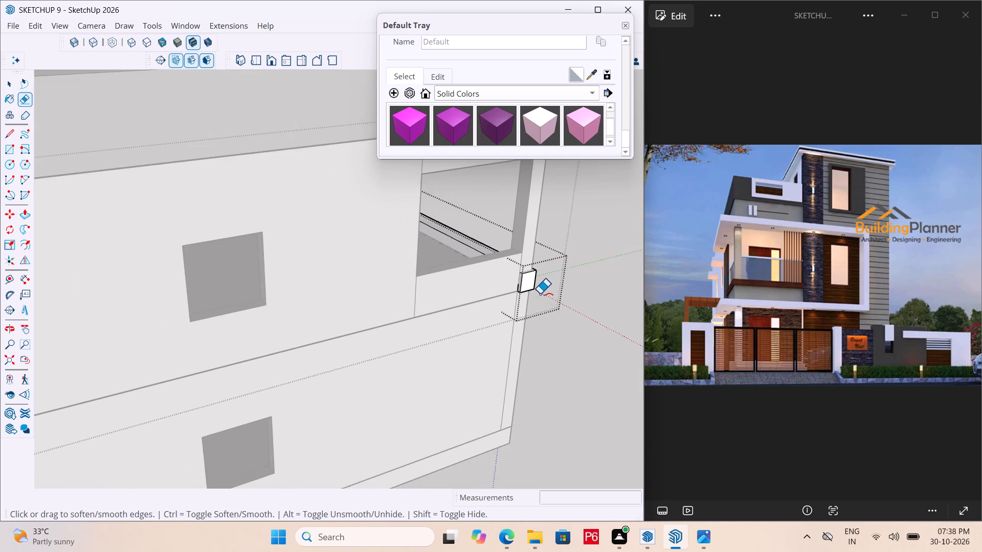
pyautogui.scroll(-1, 539, 294)
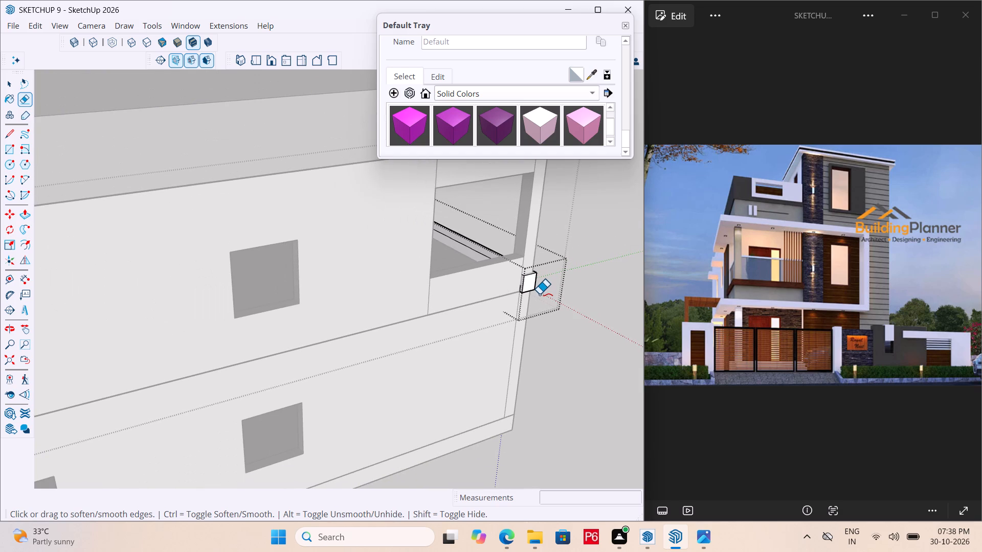
# Switch to the reference image and examine closely how the balcony kerb turns the corner beside the pillar.
pyautogui.scroll(3, 732, 264)
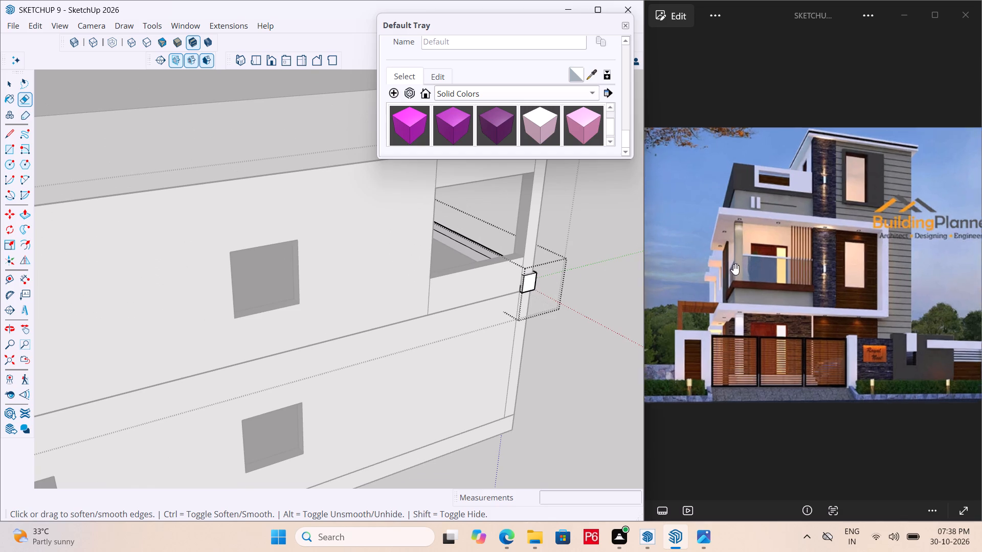
pyautogui.scroll(16, 733, 264)
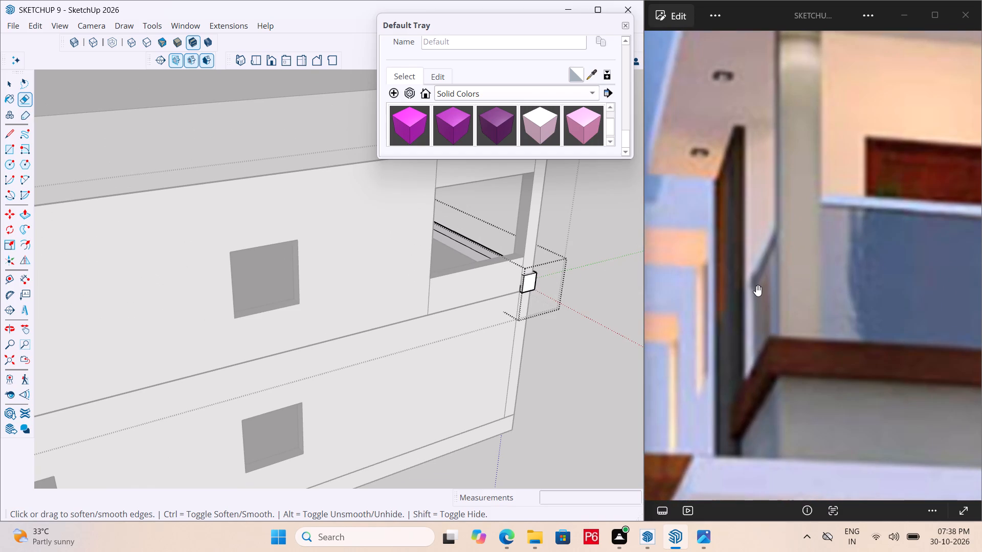
pyautogui.scroll(-15, 756, 285)
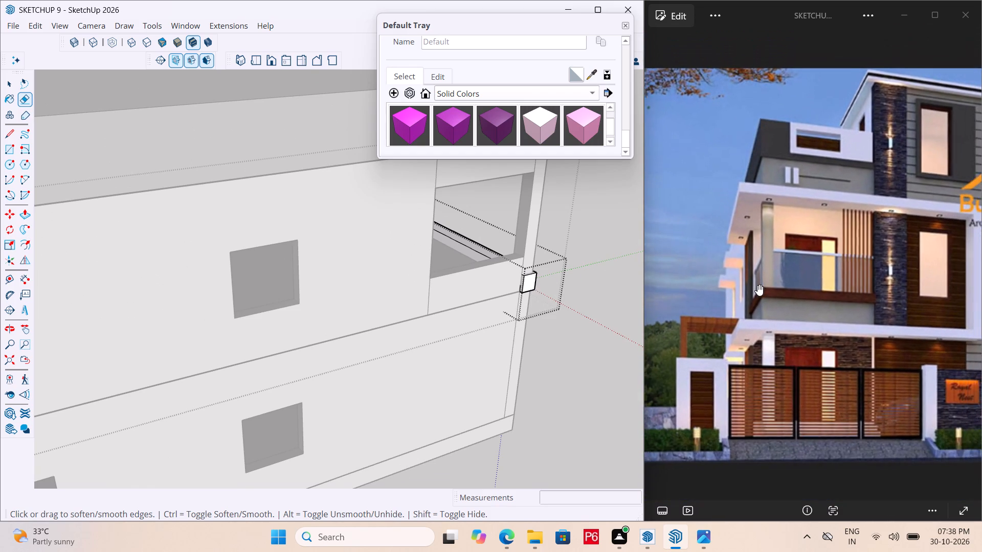
pyautogui.scroll(-6, 372, 283)
pyautogui.scroll(-4, 243, 321)
# Return to the model and save it.
pyautogui.moveTo(369, 312); pyautogui.dragTo(307, 313, button='middle')
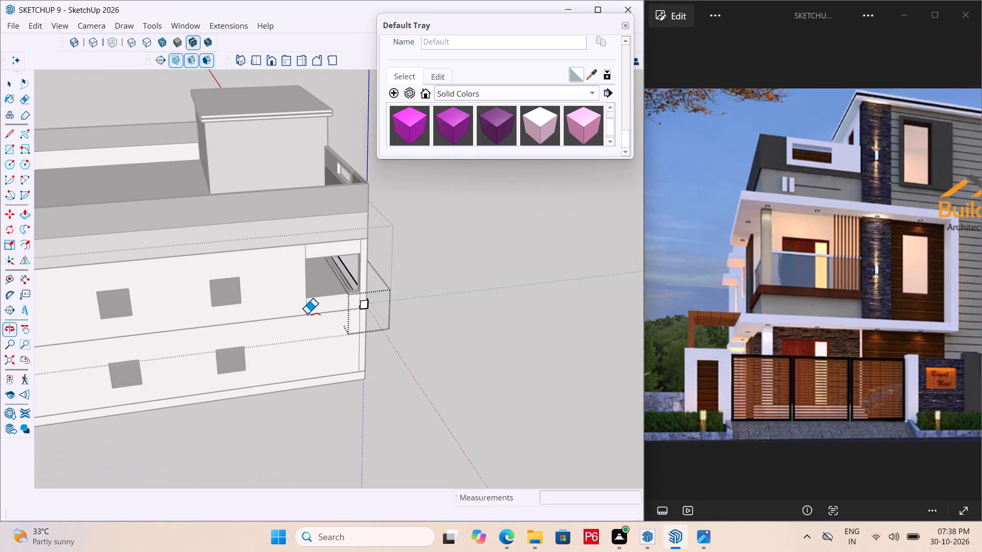
pyautogui.hotkey('ctrl', 's')
pyautogui.hotkey('ctrl', 's')
pyautogui.hotkey('ctrl', 's')
# Close the balcony kerb group.
pyautogui.scroll(-5, 402, 326)
pyautogui.moveTo(393, 346); pyautogui.dragTo(191, 338, button='middle')
pyautogui.press('space')
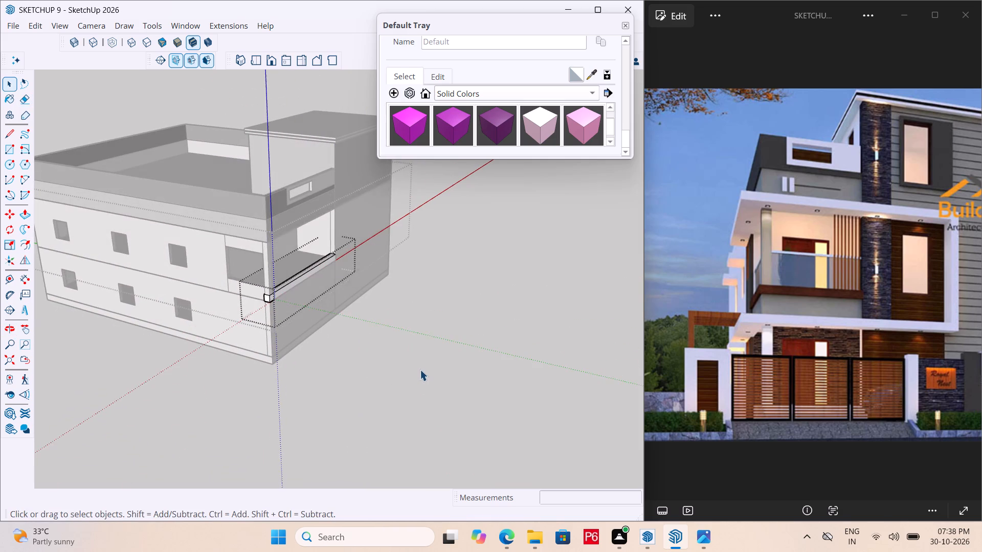
pyautogui.doubleClick(420, 369)
# Open the first-floor wall group for editing.
pyautogui.moveTo(245, 224); pyautogui.dragTo(80, 164, button='middle')
pyautogui.scroll(6, 229, 231)
pyautogui.doubleClick(229, 204)
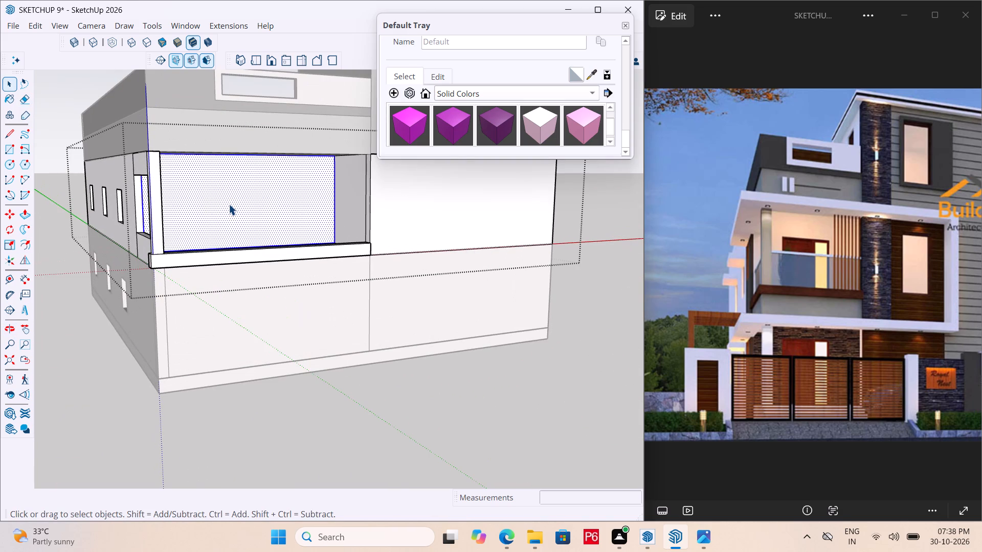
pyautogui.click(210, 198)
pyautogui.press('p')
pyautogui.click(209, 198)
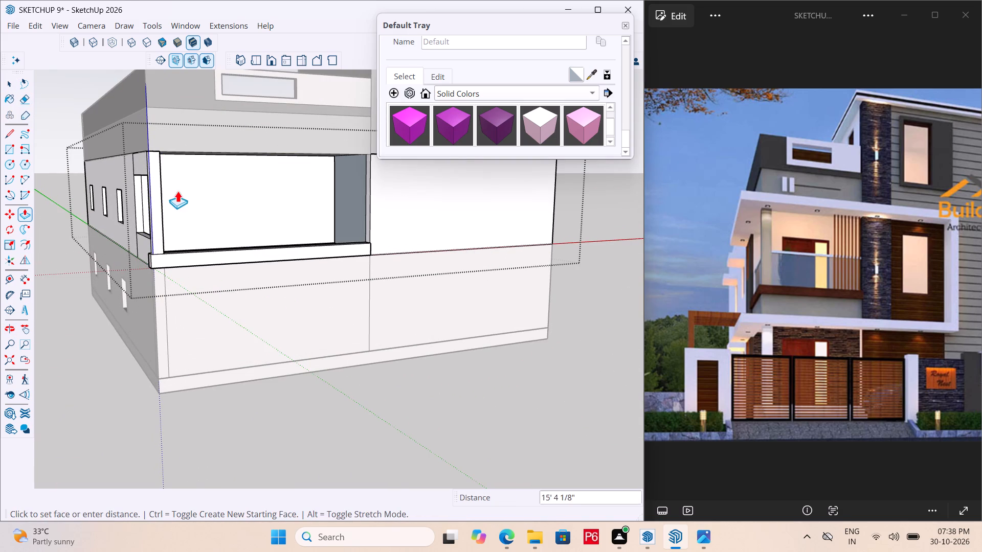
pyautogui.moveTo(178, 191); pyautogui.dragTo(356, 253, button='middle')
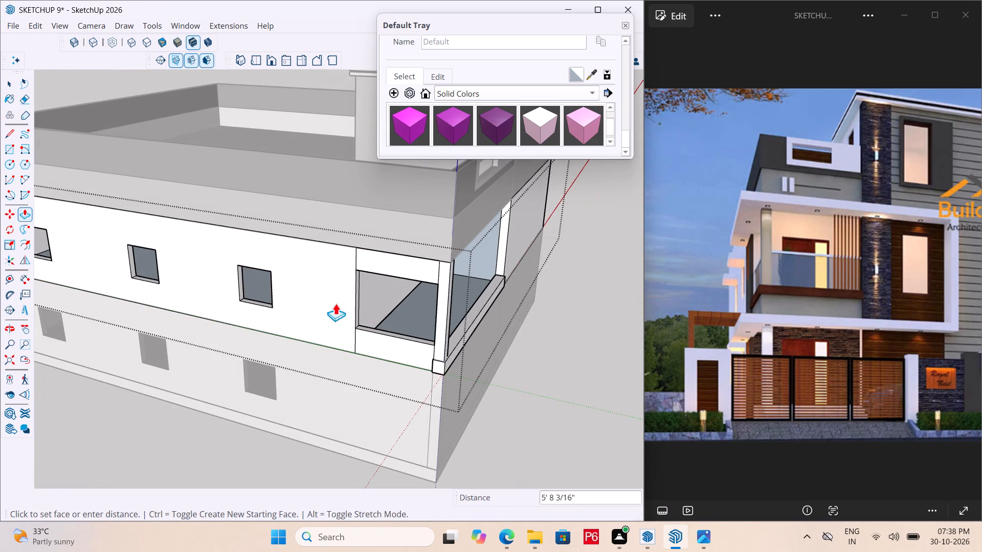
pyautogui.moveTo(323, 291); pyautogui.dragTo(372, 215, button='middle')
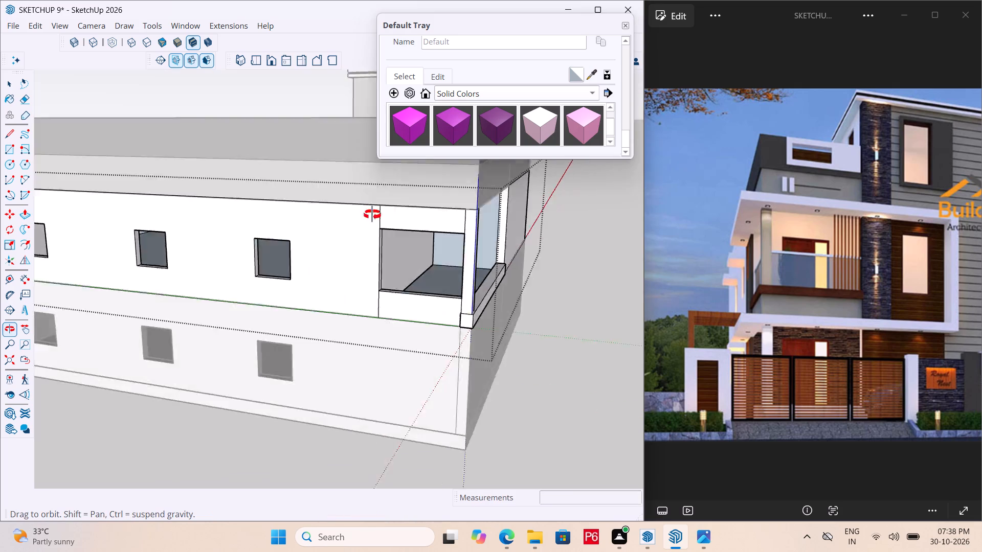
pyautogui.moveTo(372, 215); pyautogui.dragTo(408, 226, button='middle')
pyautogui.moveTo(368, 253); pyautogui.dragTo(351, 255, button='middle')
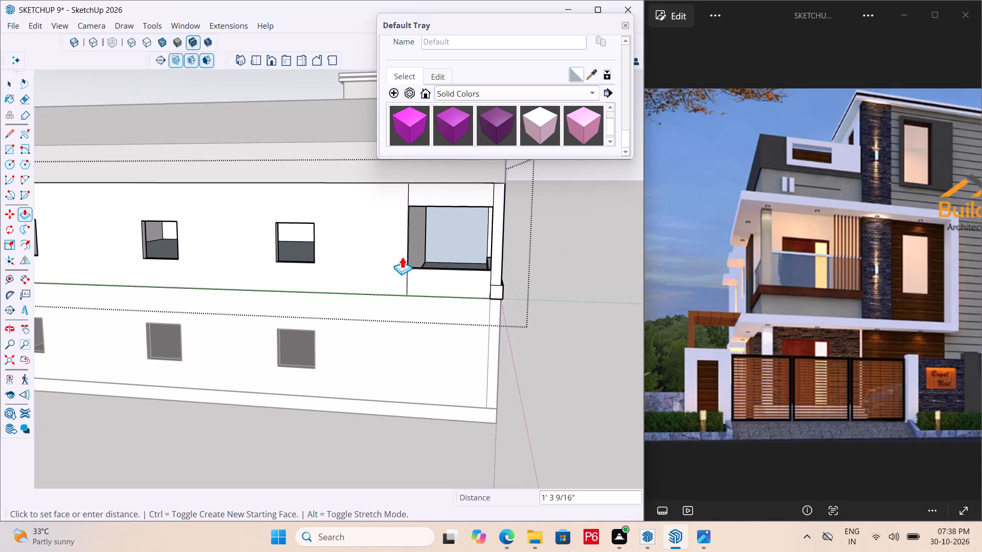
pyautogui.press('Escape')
# Save the model.
pyautogui.hotkey('ctrl', 's')
pyautogui.hotkey('ctrl', 's')
pyautogui.hotkey('ctrl', 's')
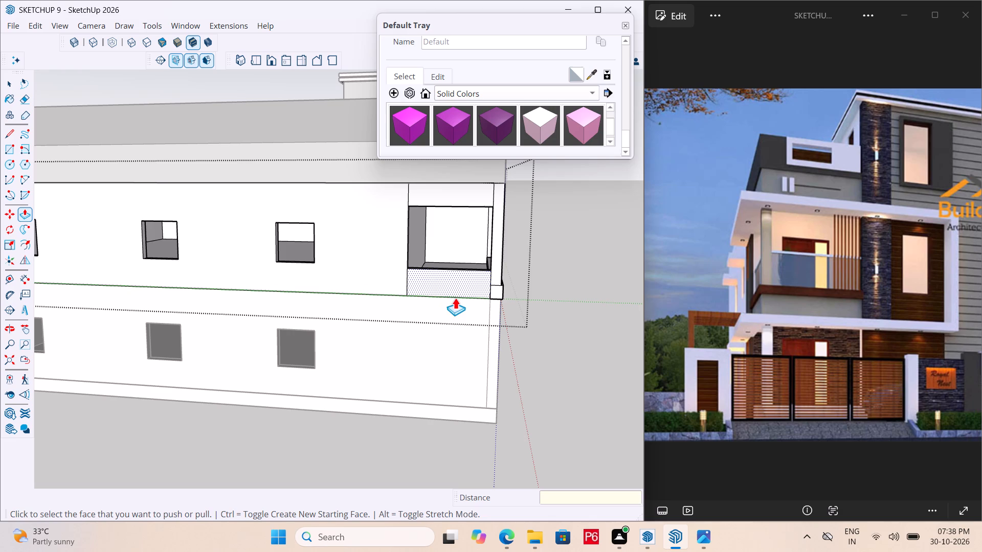
pyautogui.hotkey('ctrl', 's')
# Open the balcony kerb group at its projecting end beside the corner pillar.
pyautogui.keyDown('ctrl'); pyautogui.scroll(-3, 460, 303); pyautogui.keyUp('ctrl')
pyautogui.scroll(-1, 519, 306)
pyautogui.moveTo(519, 306); pyautogui.dragTo(360, 301, button='middle')
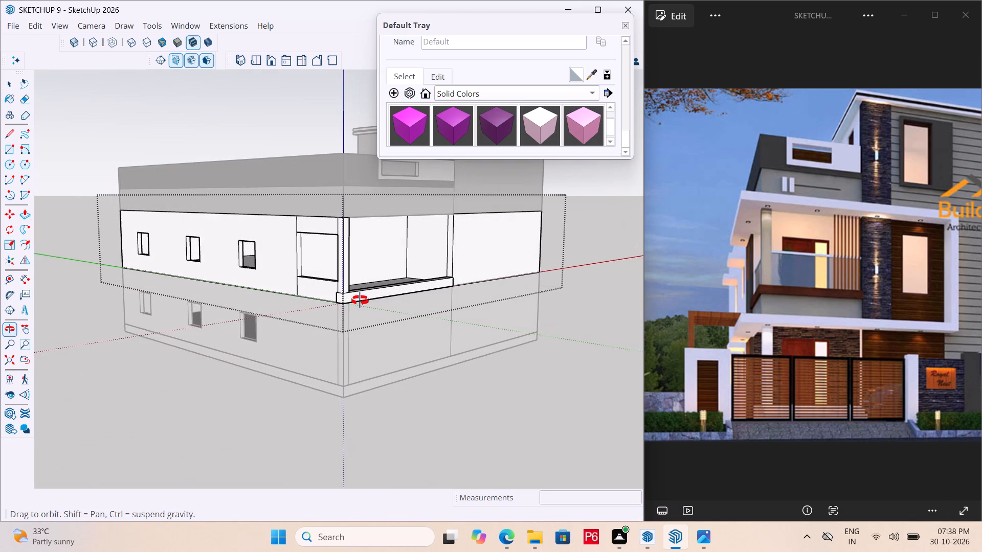
pyautogui.moveTo(360, 301); pyautogui.dragTo(390, 306, button='middle')
pyautogui.scroll(4, 374, 304)
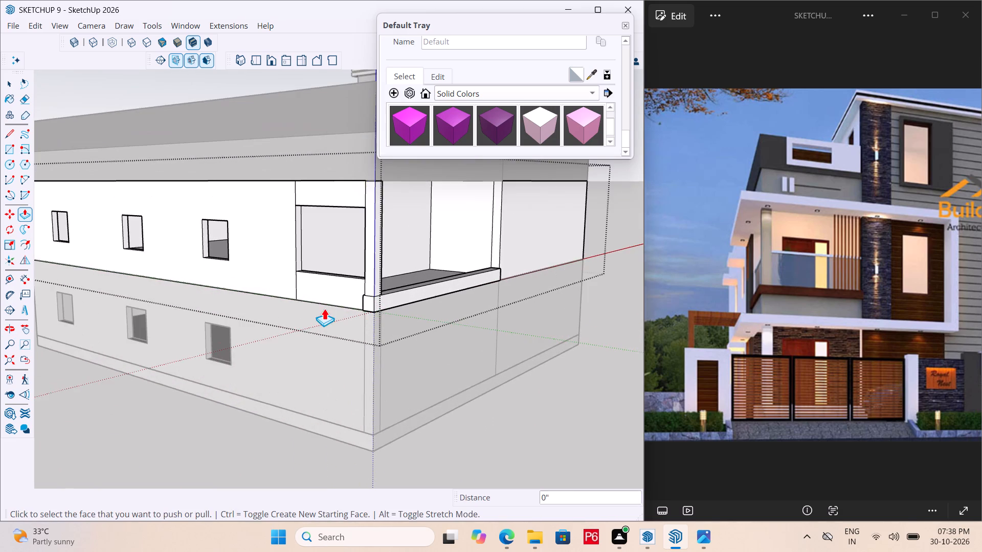
pyautogui.moveTo(324, 308); pyautogui.dragTo(615, 331, button='middle')
pyautogui.scroll(11, 614, 333)
pyautogui.press('space')
pyautogui.doubleClick(542, 288)
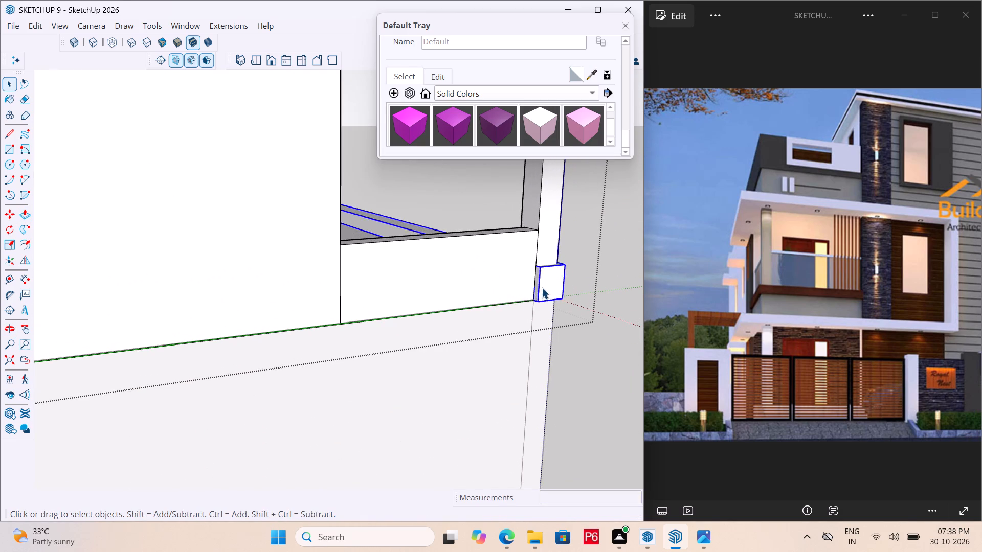
pyautogui.click(544, 283)
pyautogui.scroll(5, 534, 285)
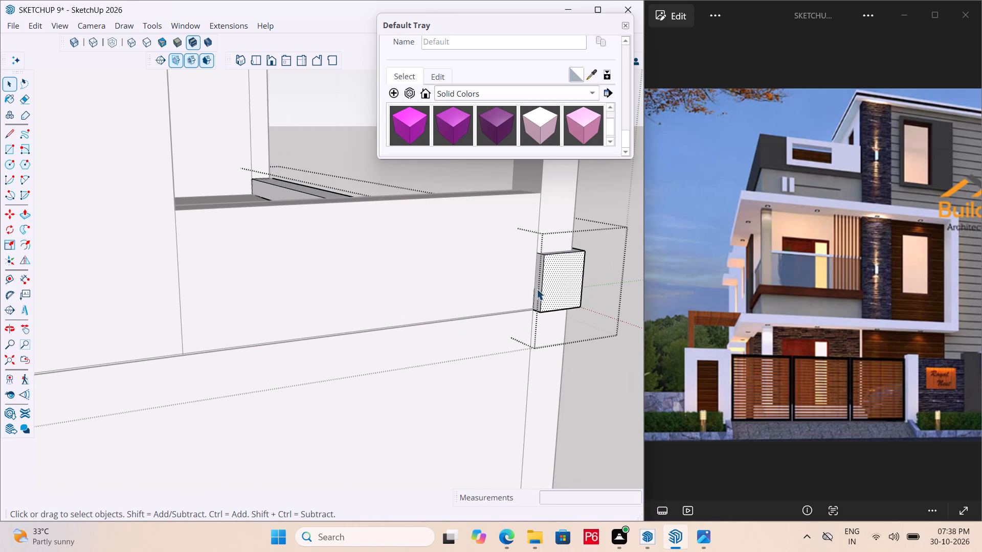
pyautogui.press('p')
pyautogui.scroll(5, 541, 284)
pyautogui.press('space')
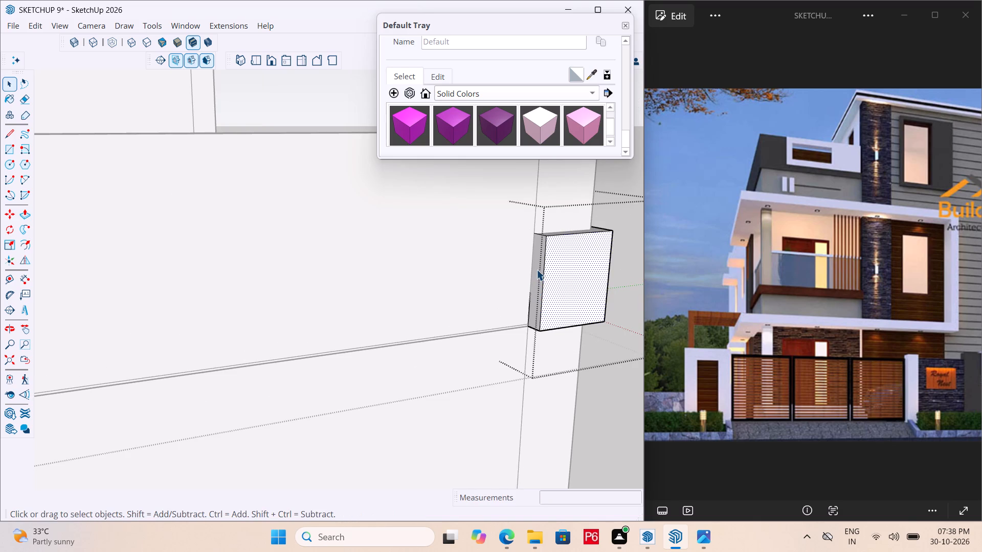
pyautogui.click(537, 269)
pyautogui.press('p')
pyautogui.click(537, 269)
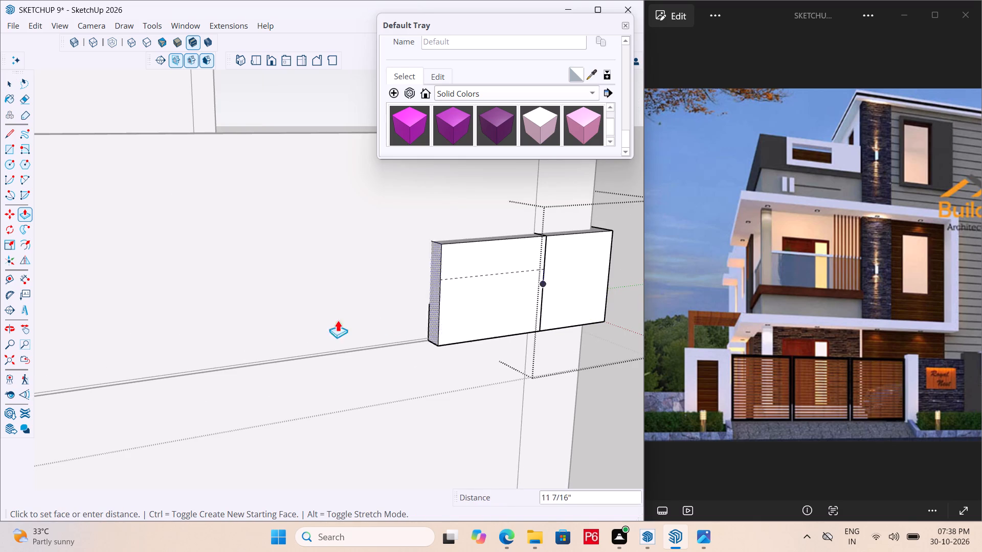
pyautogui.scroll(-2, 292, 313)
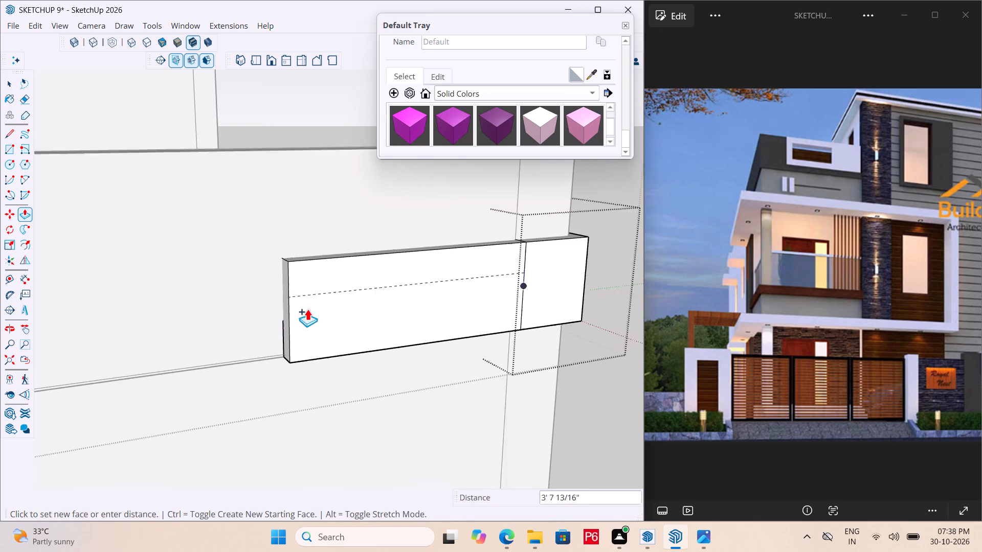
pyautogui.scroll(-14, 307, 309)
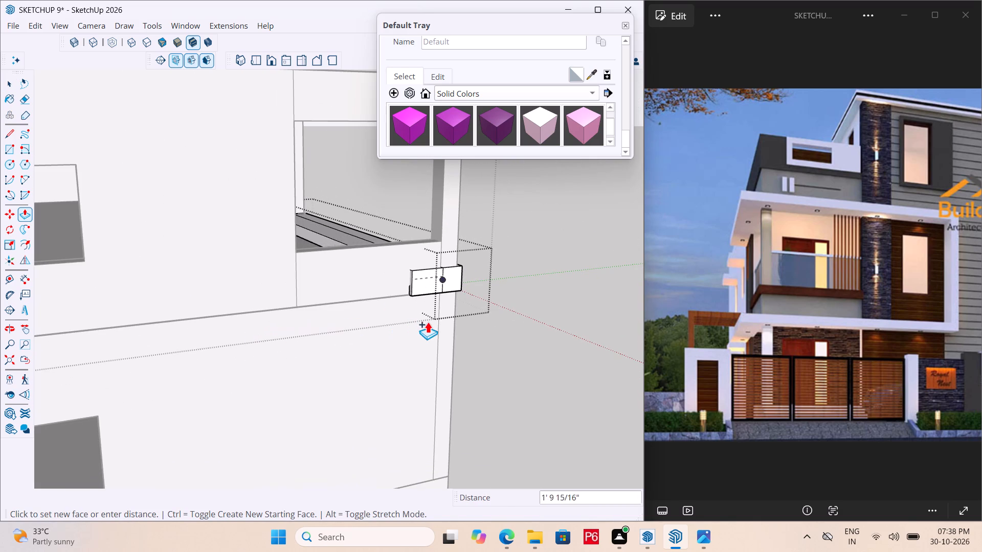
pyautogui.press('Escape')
# Push/Pull the kerb's end face at the corner pillar outward by 1" and save the model.
pyautogui.scroll(16, 428, 291)
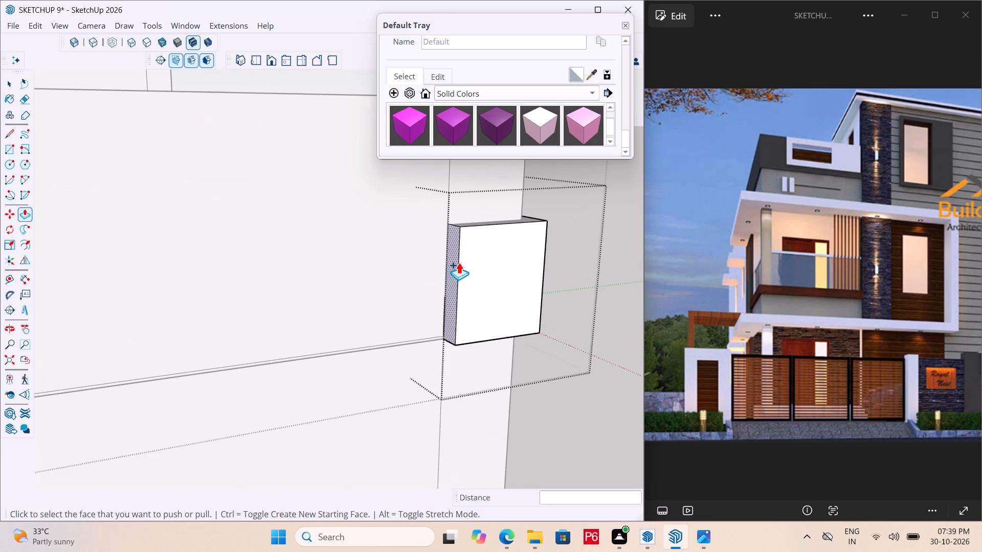
pyautogui.moveTo(447, 284); pyautogui.dragTo(497, 292, button='middle')
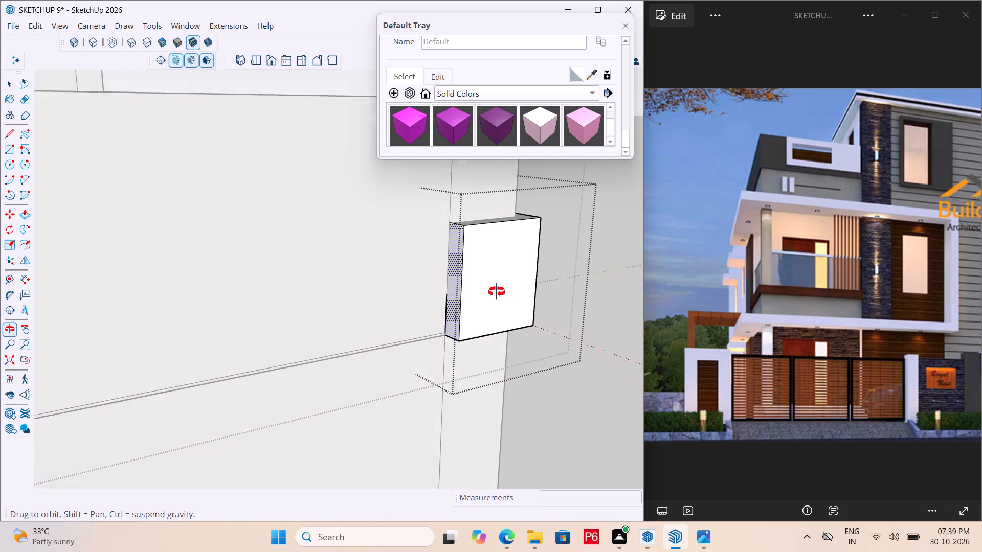
pyautogui.moveTo(497, 292); pyautogui.dragTo(552, 333, button='middle')
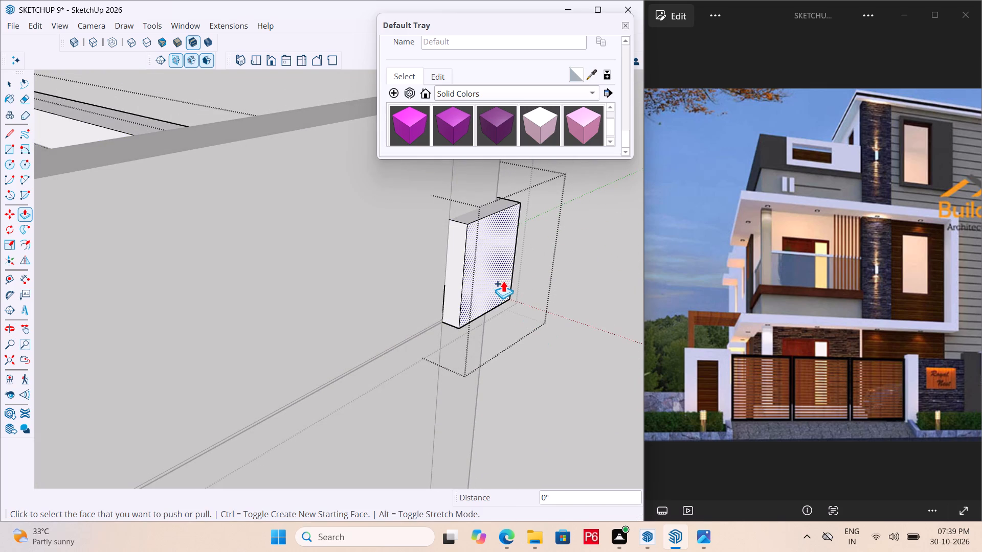
pyautogui.click(502, 281)
pyautogui.hotkey('ctrl', 'z')
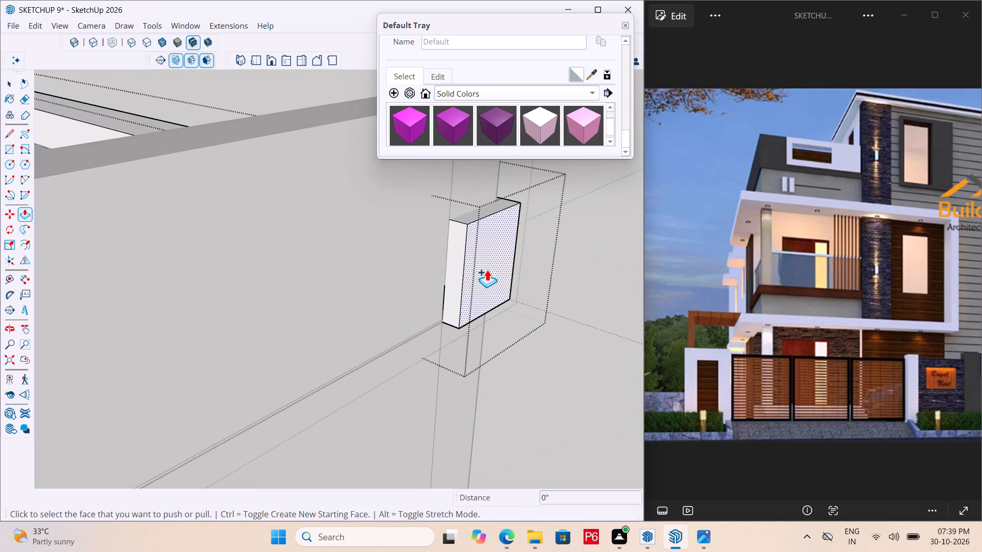
pyautogui.click(487, 269)
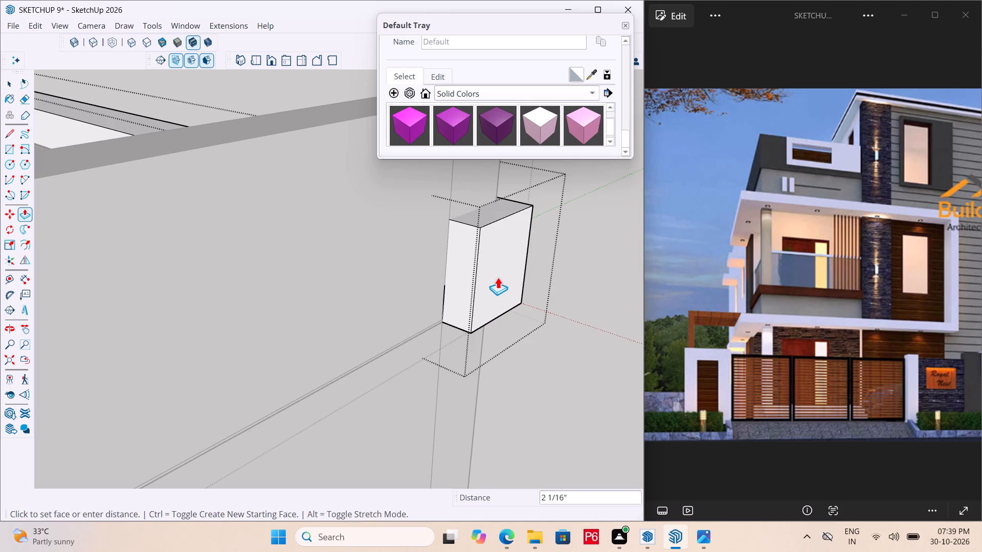
pyautogui.write('1"')
pyautogui.press('Return')
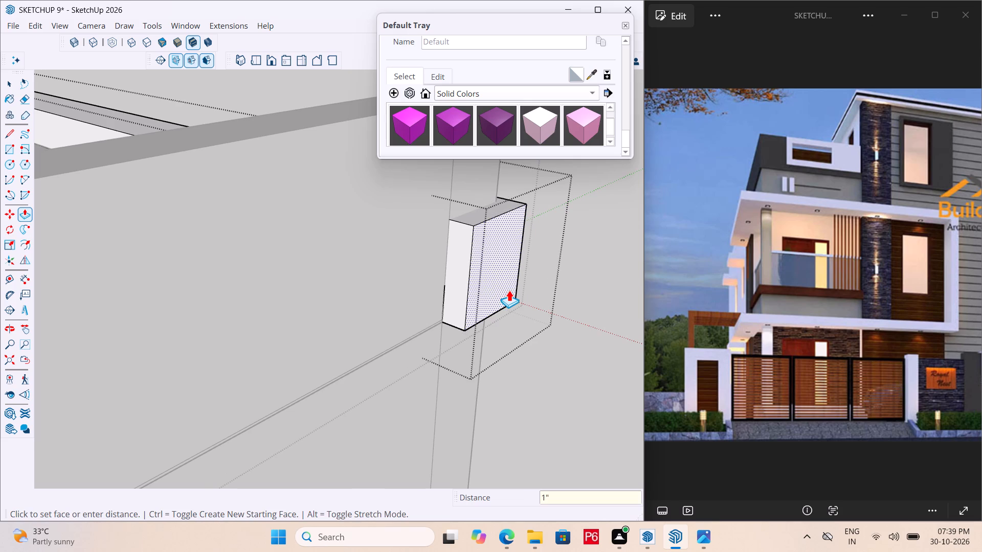
pyautogui.hotkey('ctrl', 's')
pyautogui.hotkey('ctrl', 's')
# Draw a rectangle over the projecting end's narrow back face, extrude it about 14' along the side wall, and save.
pyautogui.scroll(2, 460, 282)
pyautogui.press('r')
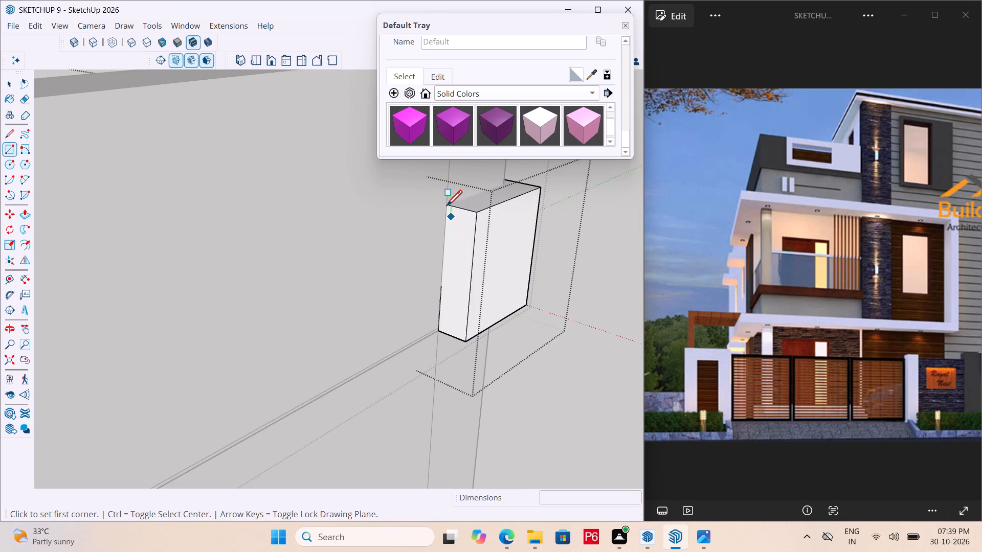
pyautogui.click(447, 207)
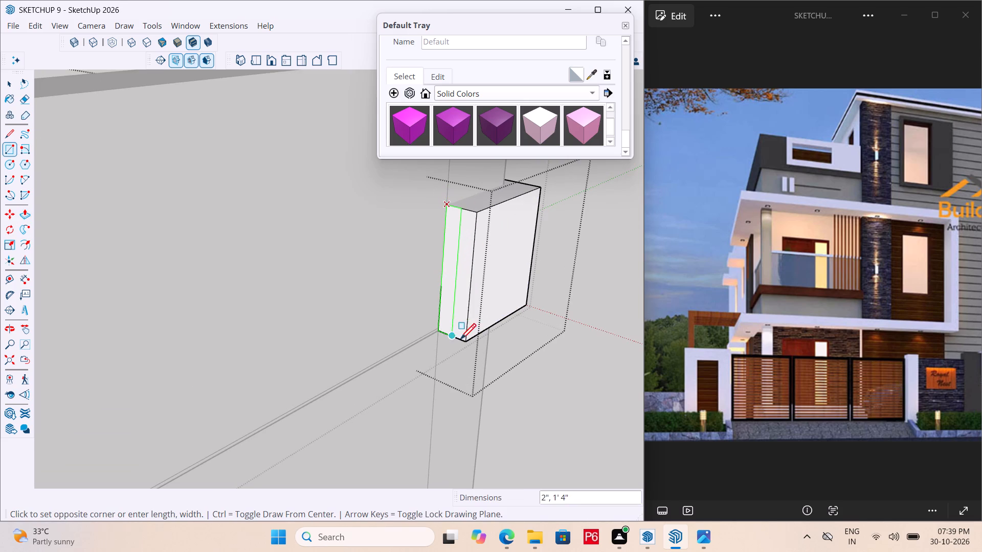
pyautogui.click(466, 342)
pyautogui.press('space')
pyautogui.press('p')
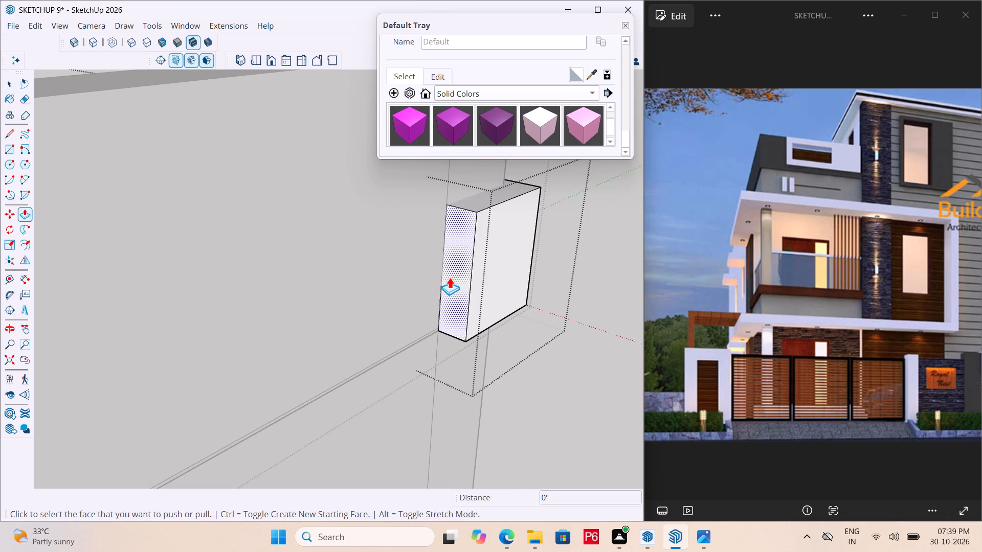
pyautogui.click(450, 277)
pyautogui.scroll(-20, 308, 352)
pyautogui.scroll(-3, 308, 352)
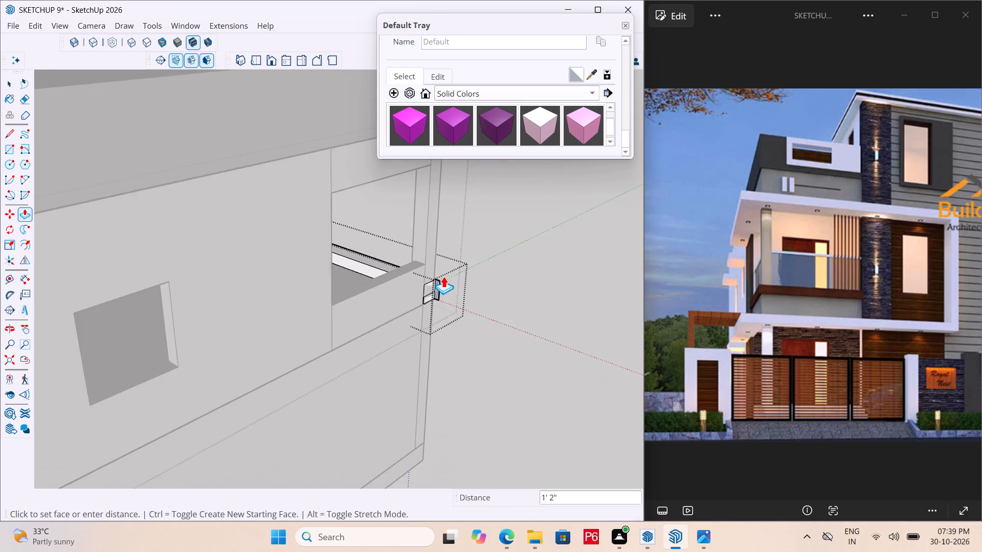
pyautogui.scroll(-4, 443, 276)
pyautogui.scroll(5, 311, 345)
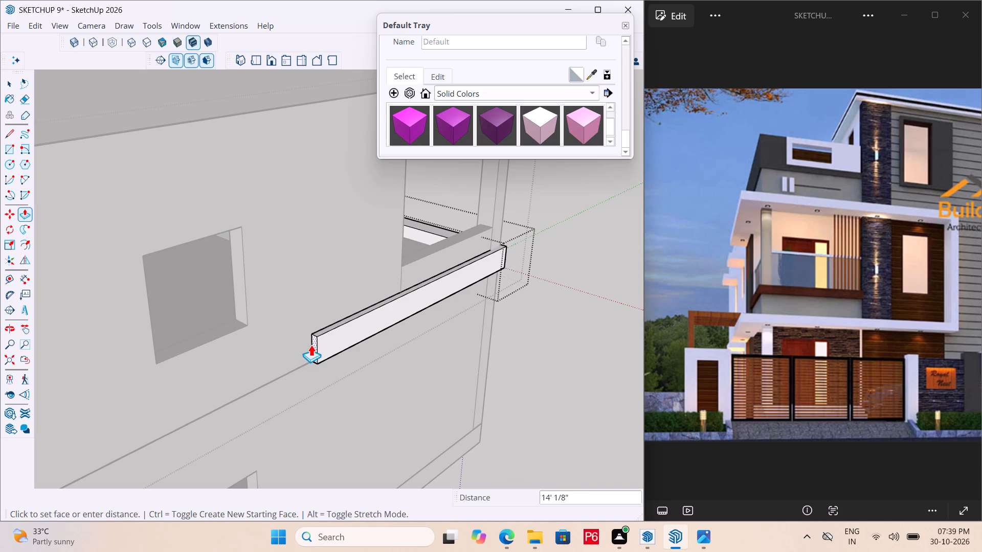
pyautogui.click(311, 344)
pyautogui.hotkey('ctrl', 's')
# Draw a line across the top of the side kerb, starting from the wall's vertical line beside the side opening.
pyautogui.scroll(-1, 348, 344)
pyautogui.moveTo(348, 344); pyautogui.dragTo(284, 395, button='middle')
pyautogui.scroll(11, 347, 337)
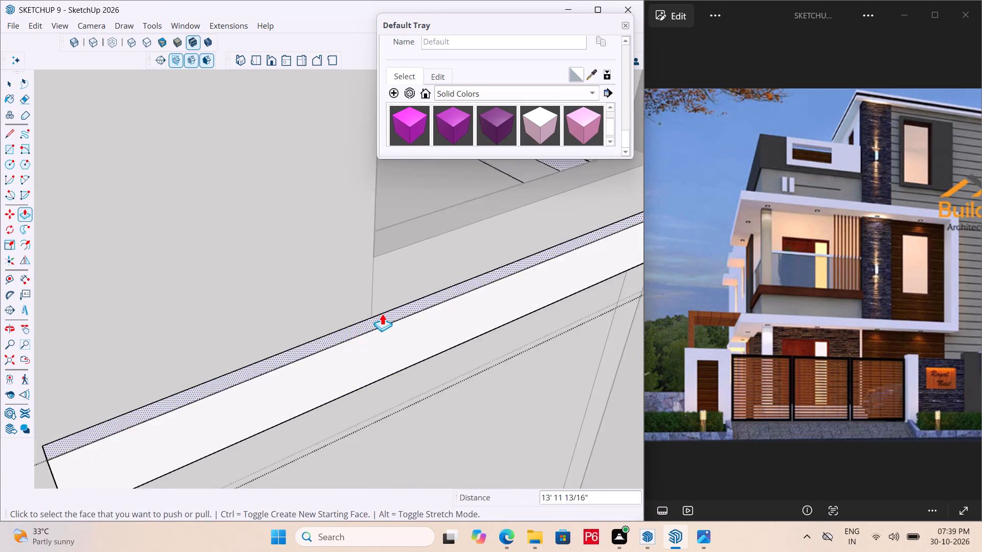
pyautogui.scroll(5, 376, 306)
pyautogui.press('l')
pyautogui.click(365, 322)
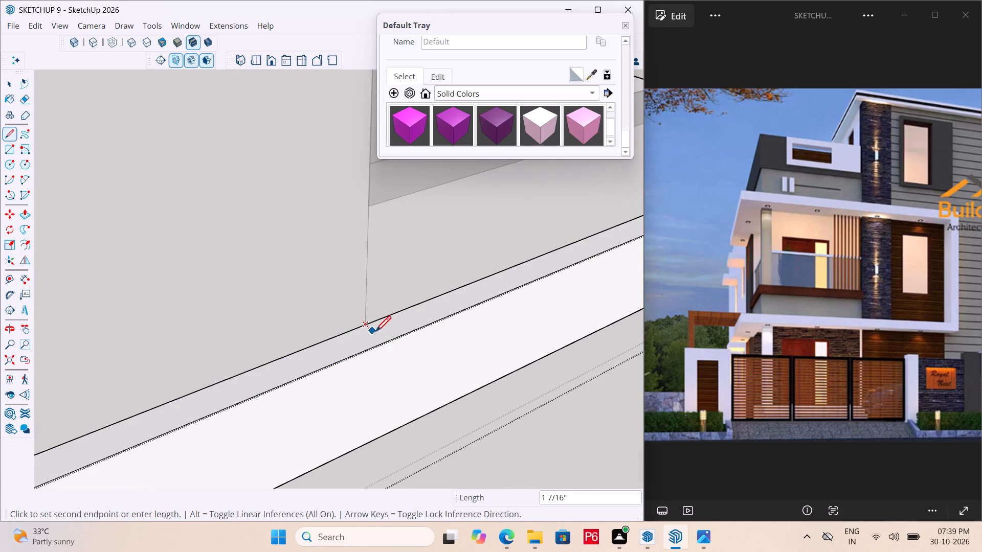
pyautogui.click(386, 345)
pyautogui.scroll(-5, 418, 333)
pyautogui.press('d')
pyautogui.press('d')
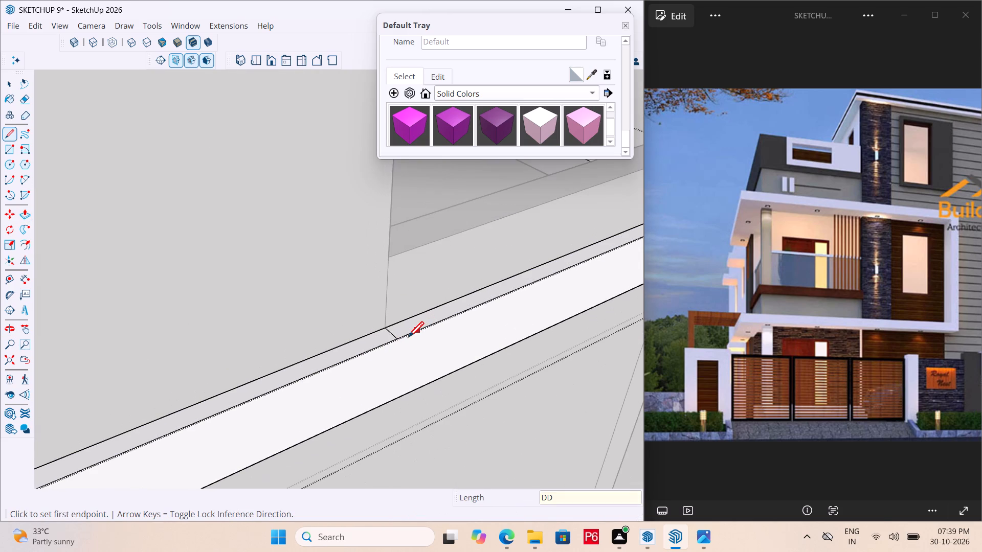
# Save the model.
pyautogui.hotkey('ctrl', 's')
pyautogui.hotkey('ctrl', 's')
pyautogui.hotkey('ctrl', 's')
pyautogui.hotkey('ctrl', 's')
pyautogui.scroll(-5, 442, 321)
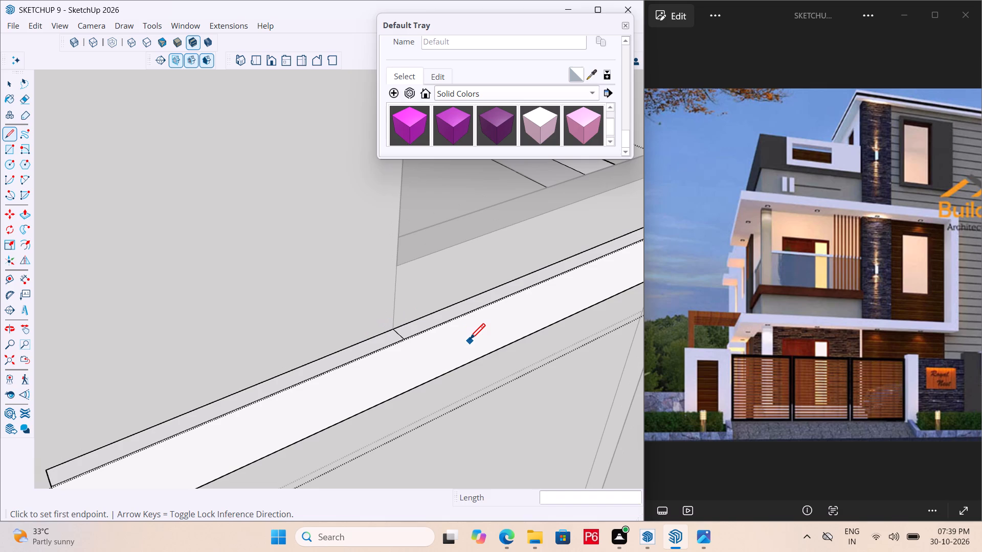
pyautogui.hotkey('ctrl', 's')
pyautogui.hotkey('ctrl', 's')
# Push/Pull the top face of the side kerb's rear segment up about 7' 5" to form a wall panel beside the opening.
pyautogui.press('p')
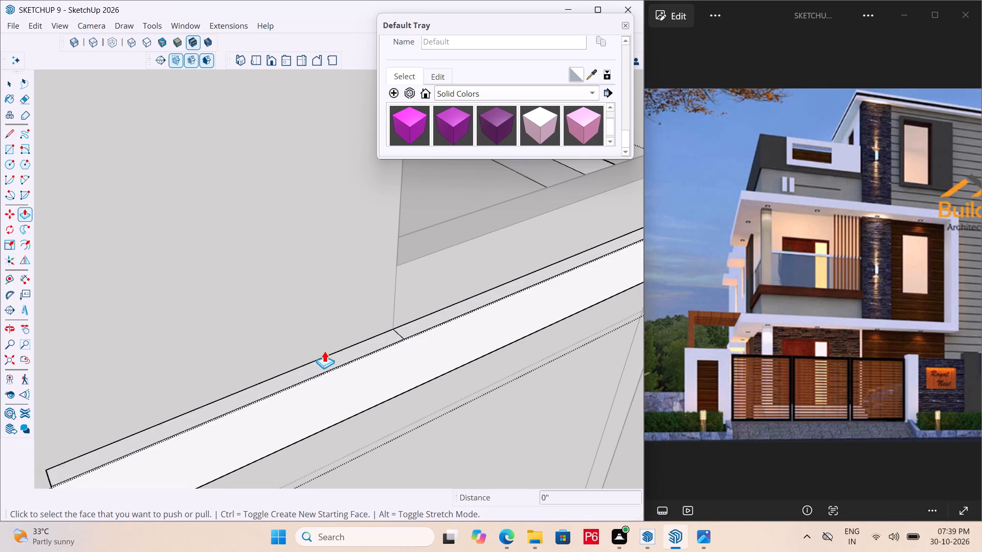
pyautogui.click(338, 358)
pyautogui.scroll(-5, 355, 283)
pyautogui.scroll(-3, 357, 340)
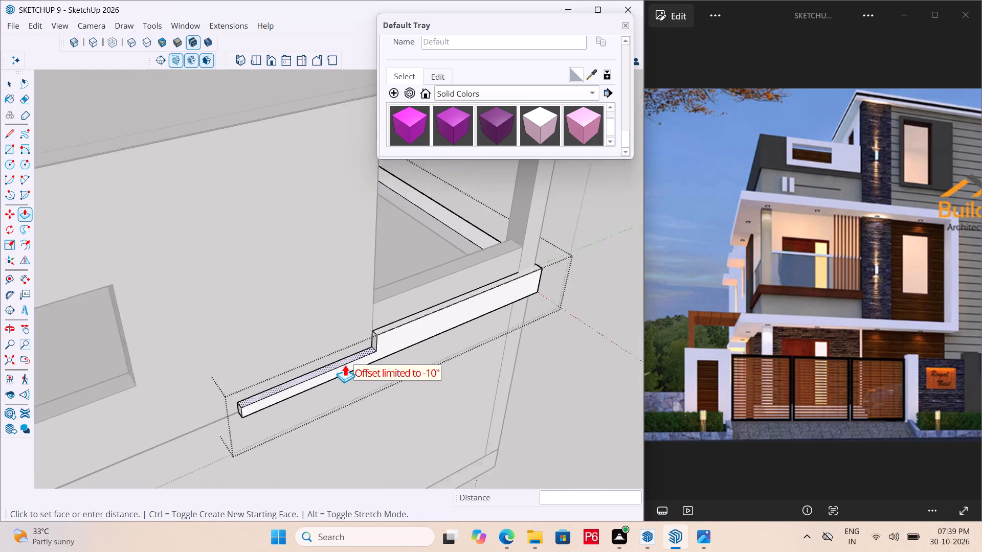
pyautogui.scroll(-3, 345, 364)
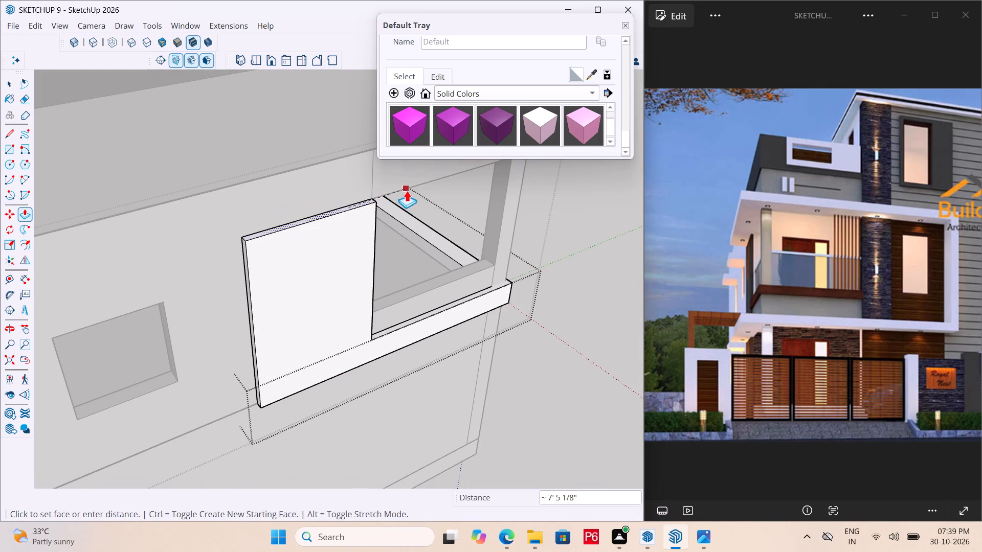
pyautogui.click(406, 185)
# Check the new side panel and kerb return from the side and front corner, and save the model.
pyautogui.scroll(-6, 160, 377)
pyautogui.moveTo(325, 386); pyautogui.dragTo(265, 336, button='middle')
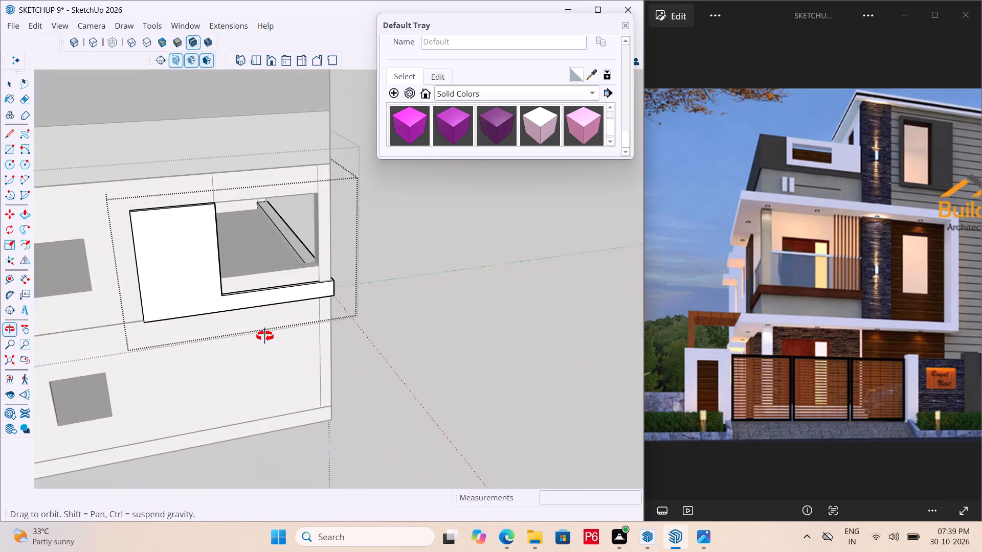
pyautogui.moveTo(265, 336); pyautogui.dragTo(285, 338, button='middle')
pyautogui.scroll(-5, 448, 350)
pyautogui.moveTo(398, 352); pyautogui.dragTo(0, 360, button='middle')
pyautogui.moveTo(203, 295); pyautogui.dragTo(211, 274, button='middle')
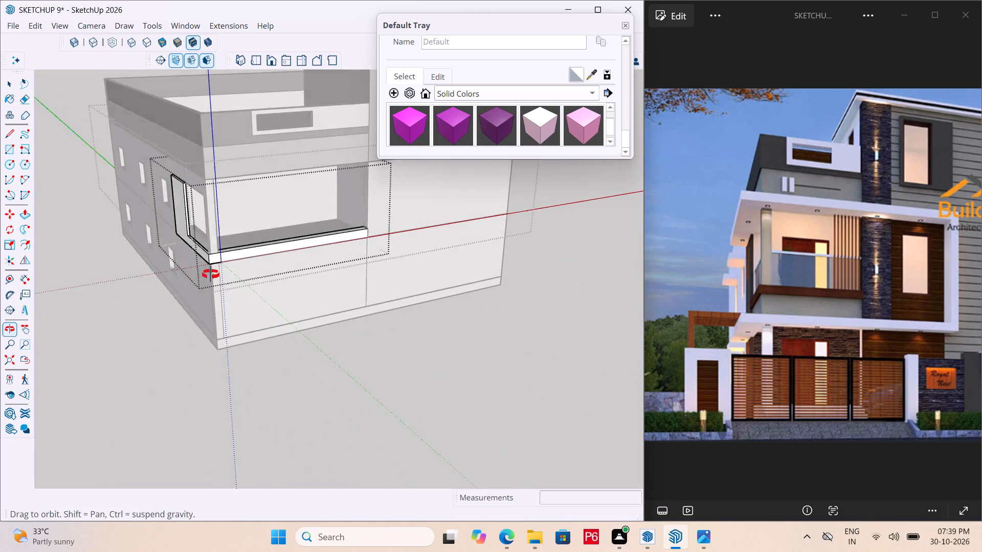
pyautogui.moveTo(211, 274); pyautogui.dragTo(292, 247, button='middle')
pyautogui.hotkey('ctrl', 's')
pyautogui.hotkey('ctrl', 's')
pyautogui.hotkey('ctrl', 's')
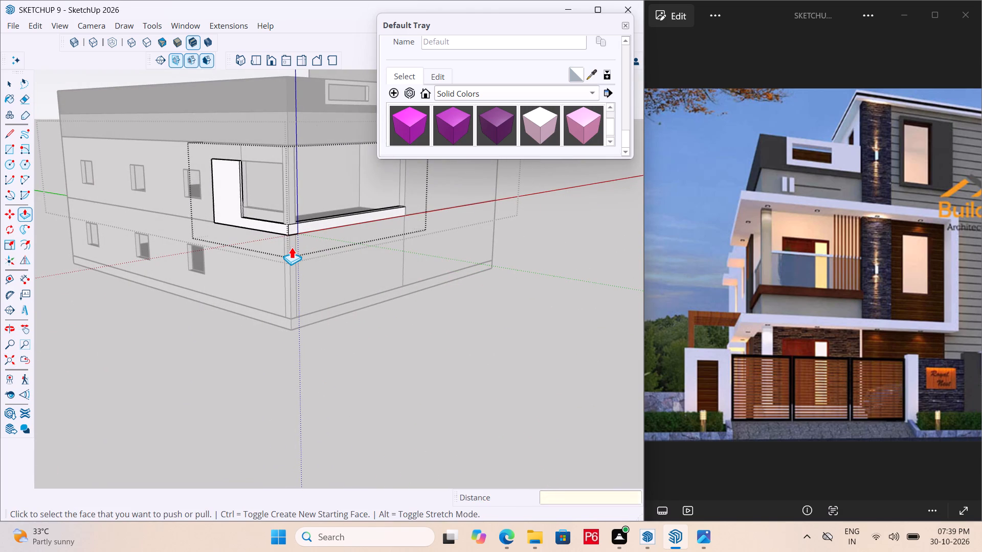
# Save the model.
pyautogui.hotkey('ctrl', 's')
pyautogui.hotkey('ctrl', 's')
pyautogui.hotkey('ctrl', 's')
pyautogui.hotkey('ctrl', 's')
pyautogui.hotkey('ctrl', 's')
pyautogui.hotkey('ctrl', 's')
pyautogui.hotkey('ctrl', 's')
pyautogui.hotkey('ctrl', 's')
pyautogui.hotkey('ctrl', 's')
# Inside the first-floor wall group, Push/Pull the underside of the side balcony opening's head upward, leaving a shallow band below the slab.
pyautogui.scroll(-4, 263, 249)
pyautogui.scroll(-2, 266, 118)
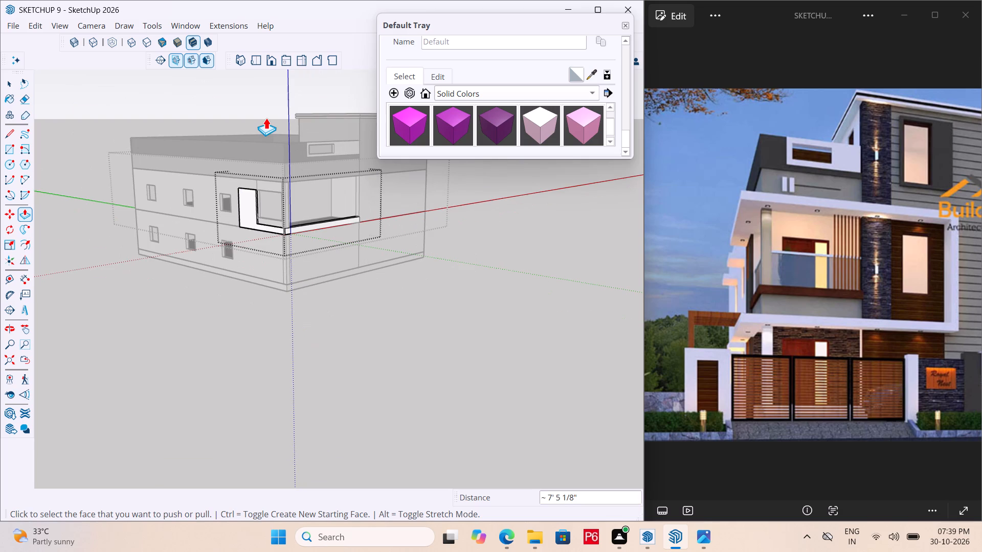
pyautogui.scroll(-2, 277, 141)
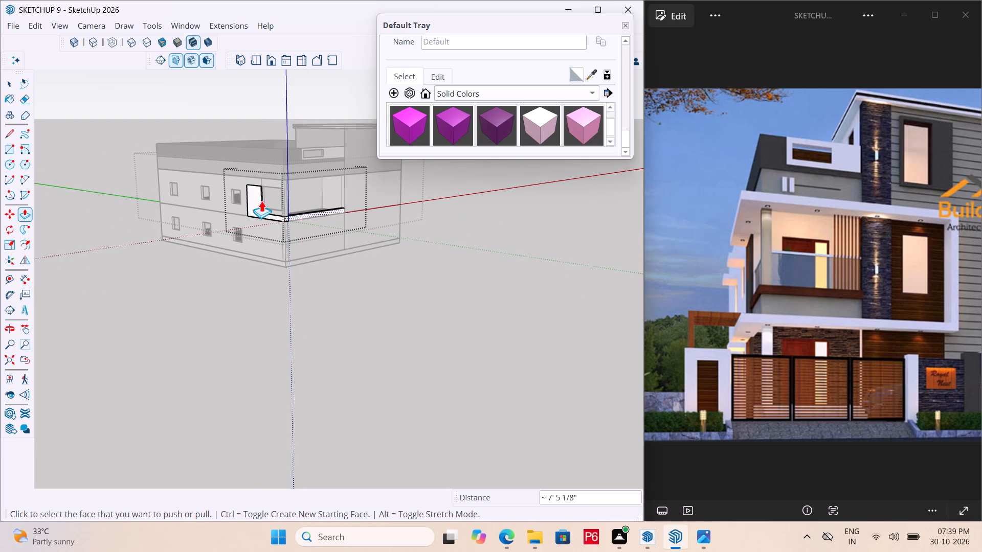
pyautogui.moveTo(254, 189); pyautogui.dragTo(282, 107, button='middle')
pyautogui.scroll(15, 281, 109)
pyautogui.press('space')
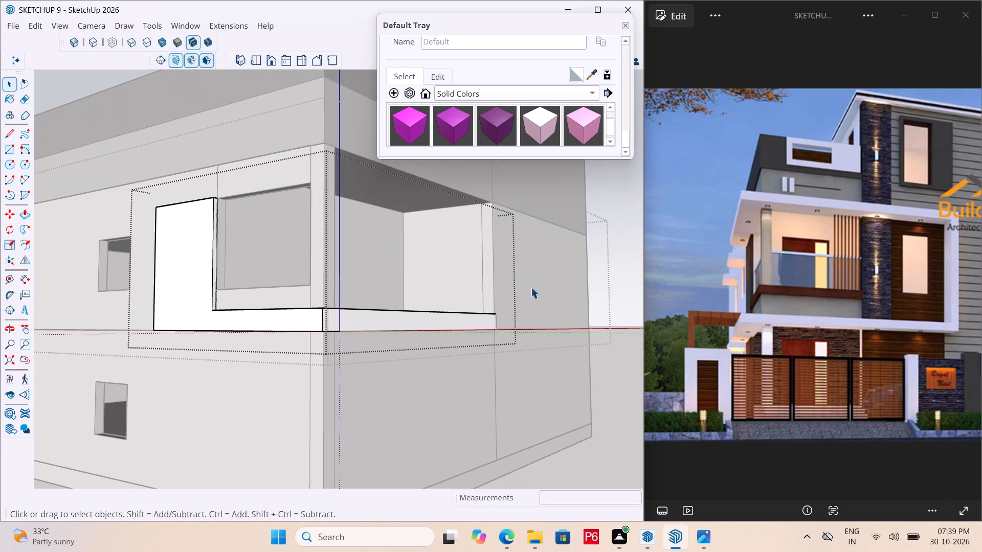
pyautogui.click(606, 257)
pyautogui.doubleClick(619, 256)
pyautogui.scroll(5, 302, 203)
pyautogui.moveTo(276, 168); pyautogui.dragTo(281, 141, button='middle')
pyautogui.tripleClick(272, 167)
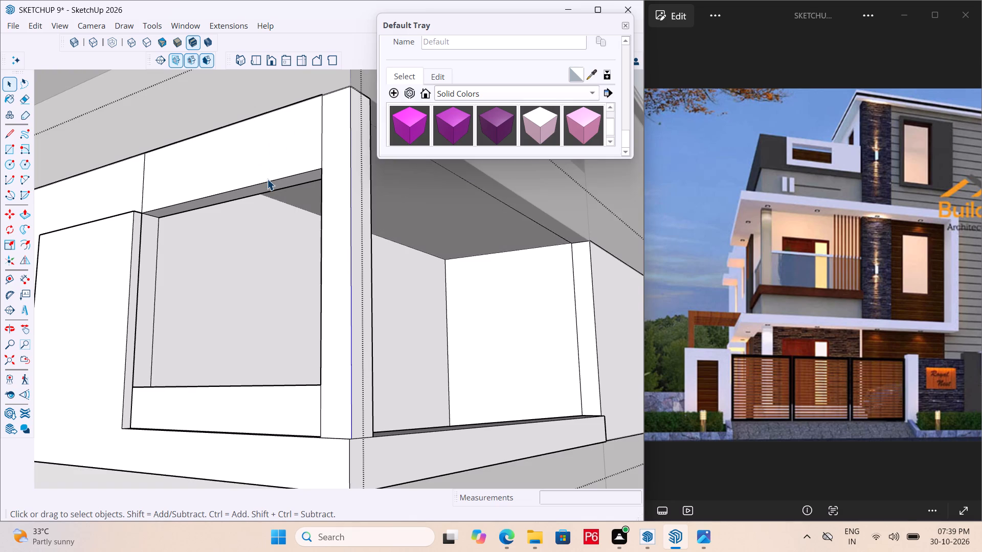
pyautogui.click(269, 183)
pyautogui.click(276, 186)
pyautogui.scroll(6, 280, 186)
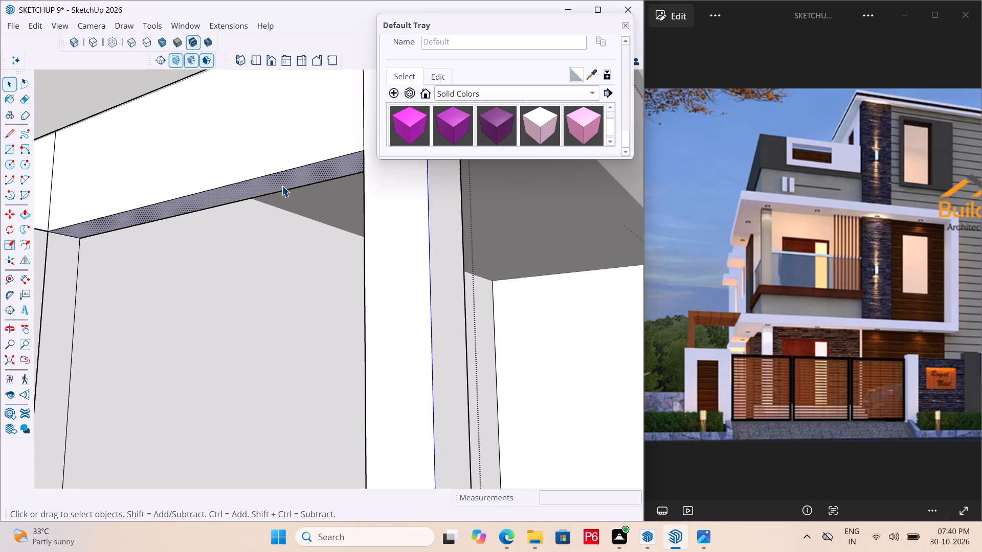
pyautogui.press('p')
pyautogui.click(289, 175)
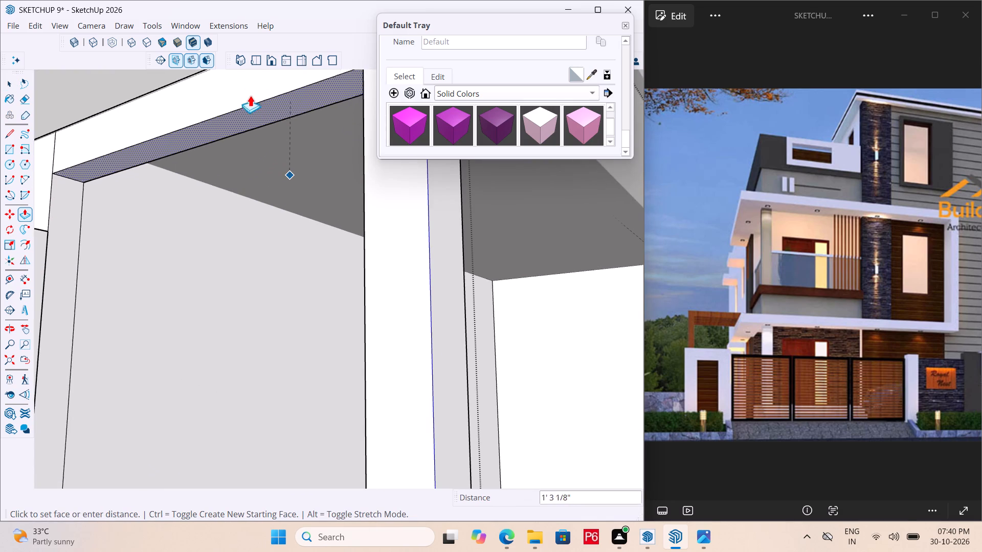
pyautogui.click(219, 81)
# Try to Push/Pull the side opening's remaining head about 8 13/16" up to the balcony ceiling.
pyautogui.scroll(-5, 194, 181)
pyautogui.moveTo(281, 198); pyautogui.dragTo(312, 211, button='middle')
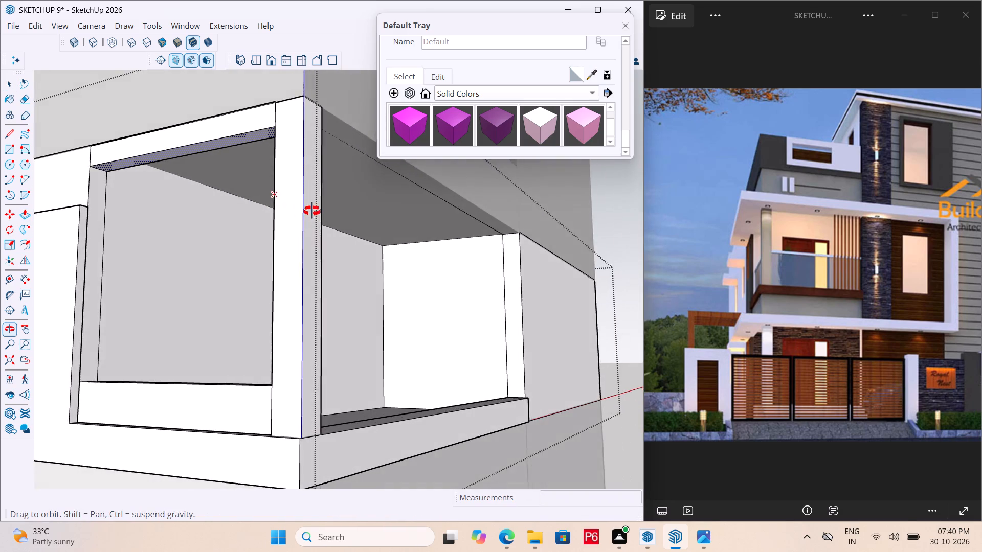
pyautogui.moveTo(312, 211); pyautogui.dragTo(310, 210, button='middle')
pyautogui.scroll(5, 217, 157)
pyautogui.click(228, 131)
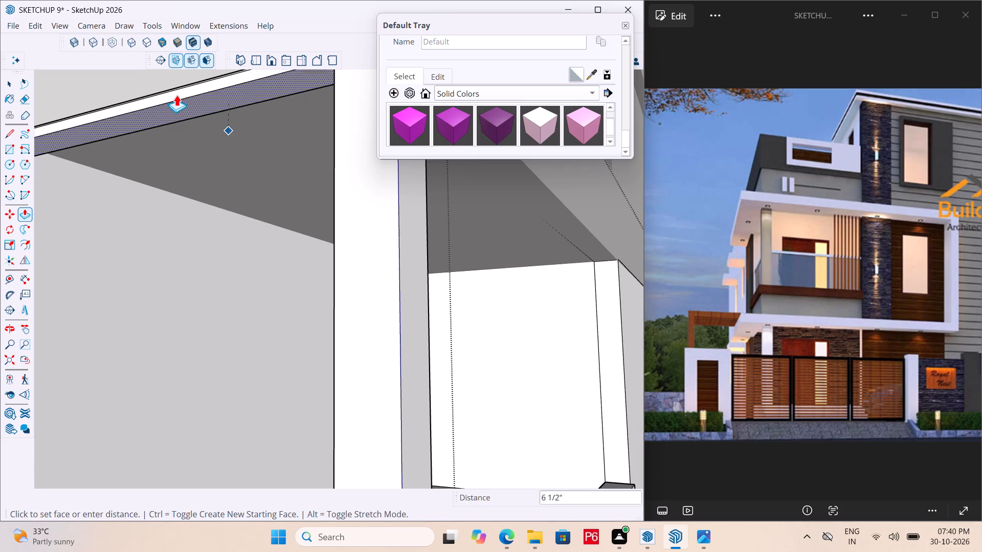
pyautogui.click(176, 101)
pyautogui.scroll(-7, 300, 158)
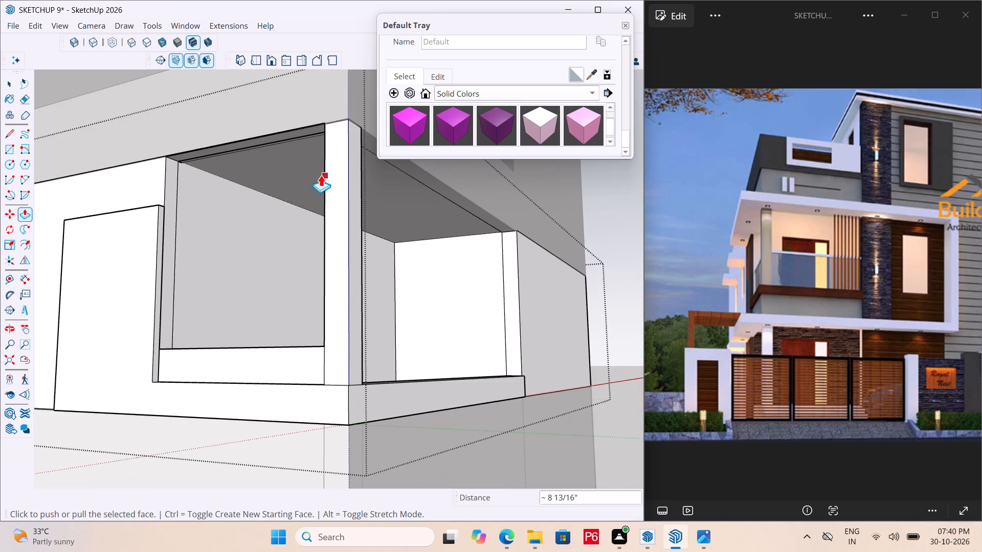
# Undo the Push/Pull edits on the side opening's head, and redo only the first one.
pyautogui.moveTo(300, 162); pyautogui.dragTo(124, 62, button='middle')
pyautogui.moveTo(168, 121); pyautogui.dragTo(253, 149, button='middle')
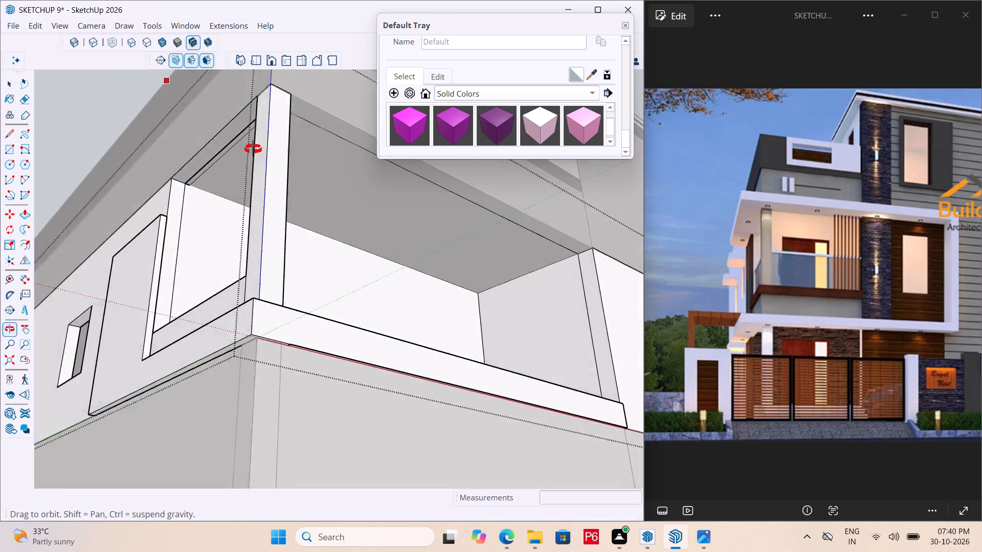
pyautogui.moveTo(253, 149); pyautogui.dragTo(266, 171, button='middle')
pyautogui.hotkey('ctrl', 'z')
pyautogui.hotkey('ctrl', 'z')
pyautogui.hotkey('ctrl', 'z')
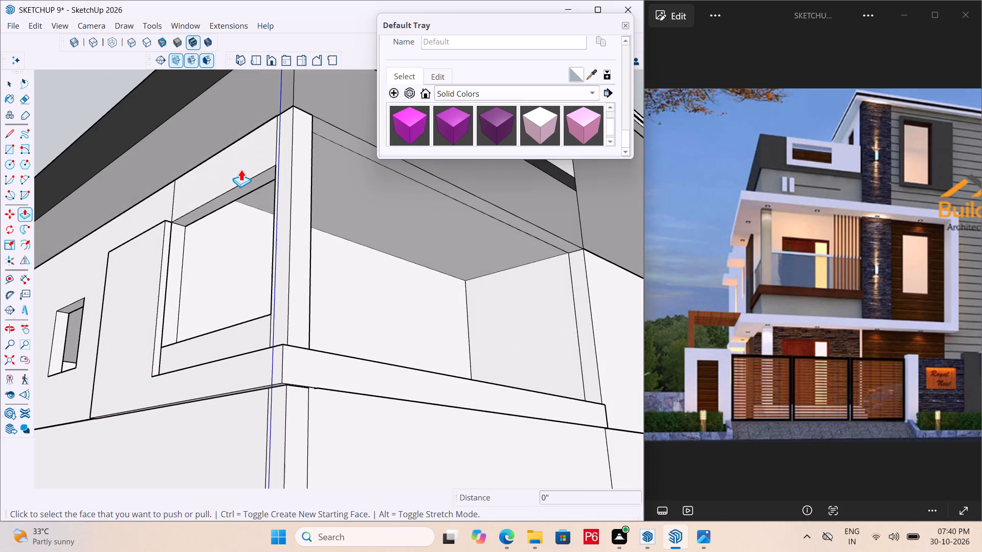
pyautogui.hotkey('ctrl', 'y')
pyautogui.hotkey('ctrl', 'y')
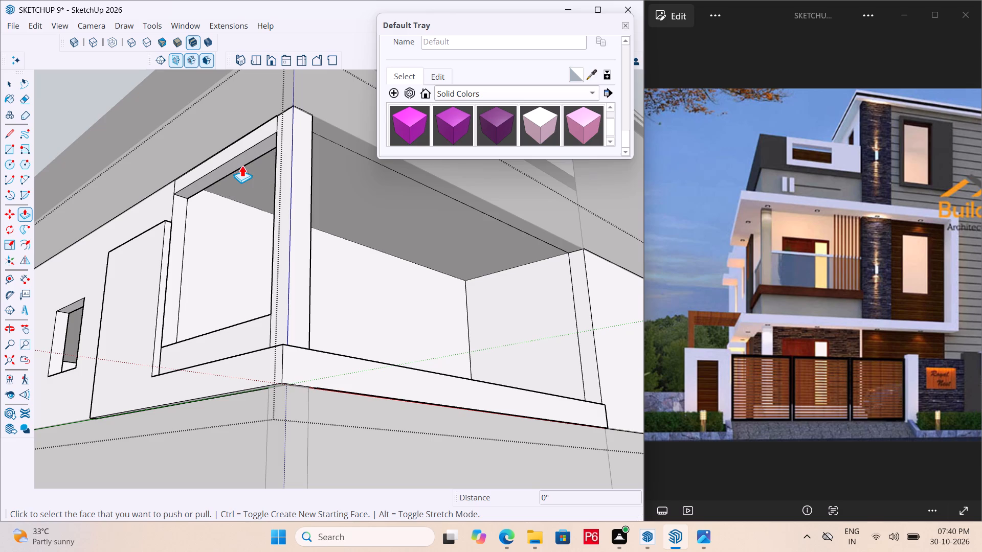
# Push/Pull the underside of the side opening's remaining head up about 8 13/16" to the balcony ceiling.
pyautogui.scroll(5, 240, 163)
pyautogui.click(240, 160)
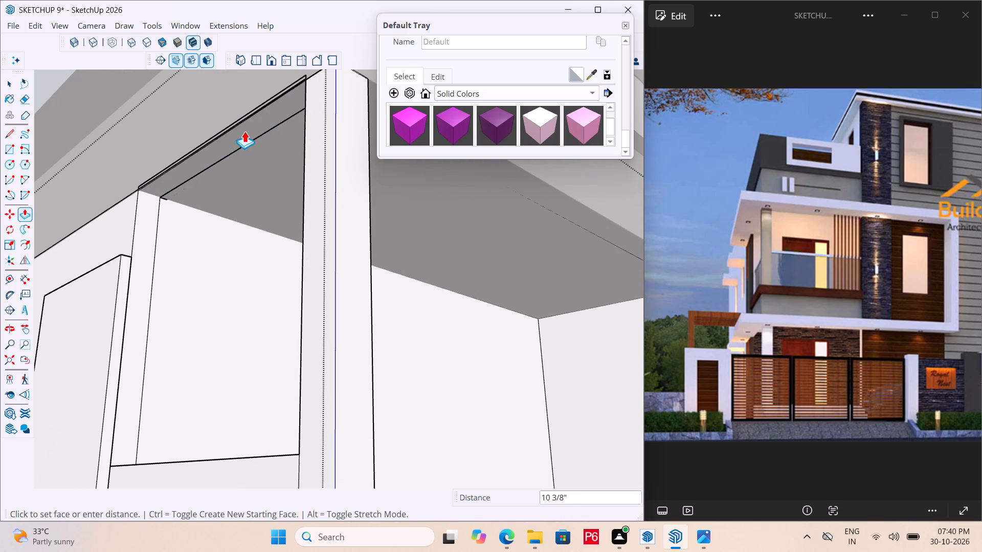
pyautogui.click(270, 140)
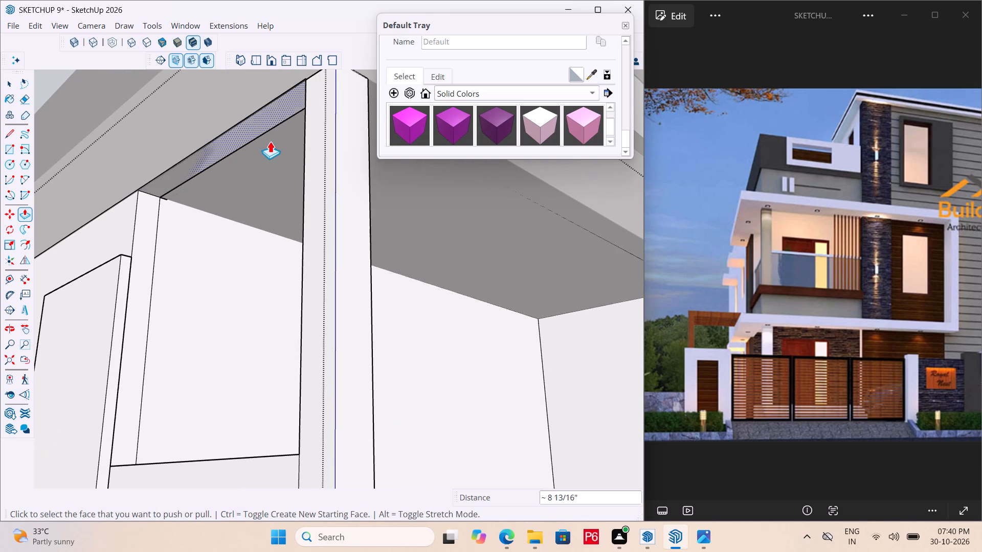
# Erase the leftover edge along the balcony ceiling above the side opening.
pyautogui.scroll(-1, 266, 145)
pyautogui.moveTo(265, 146); pyautogui.dragTo(260, 130, button='middle')
pyautogui.press('e')
pyautogui.moveTo(260, 127); pyautogui.dragTo(275, 133)
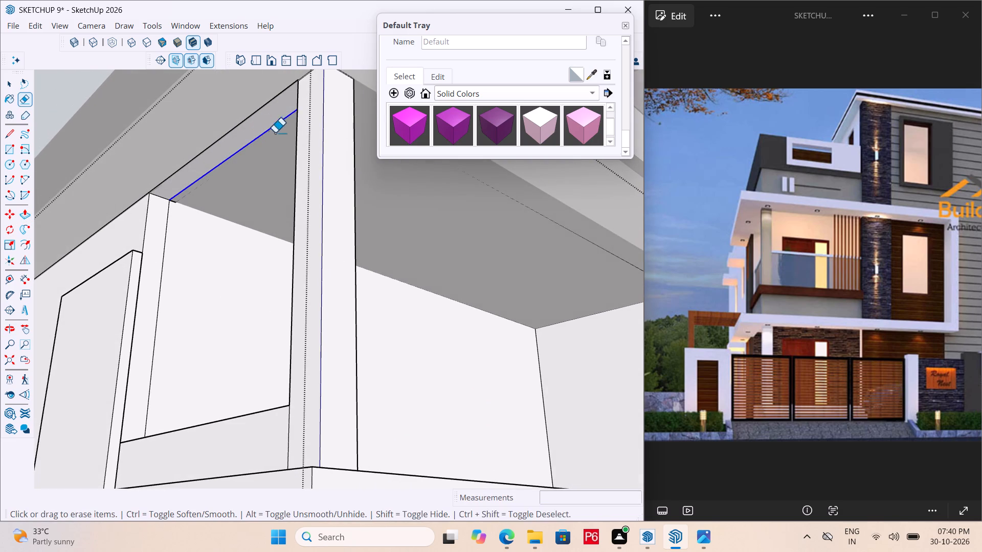
pyautogui.moveTo(275, 133); pyautogui.dragTo(276, 135)
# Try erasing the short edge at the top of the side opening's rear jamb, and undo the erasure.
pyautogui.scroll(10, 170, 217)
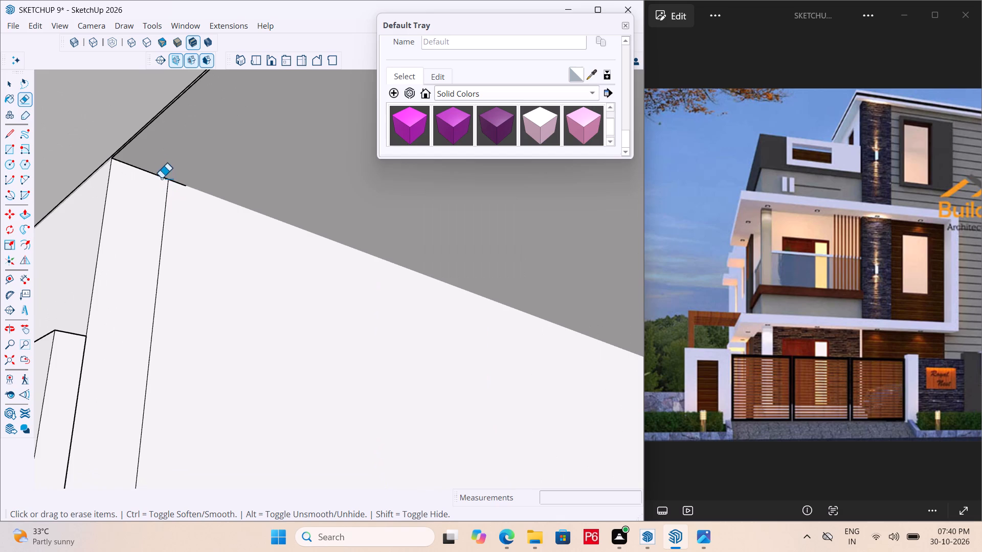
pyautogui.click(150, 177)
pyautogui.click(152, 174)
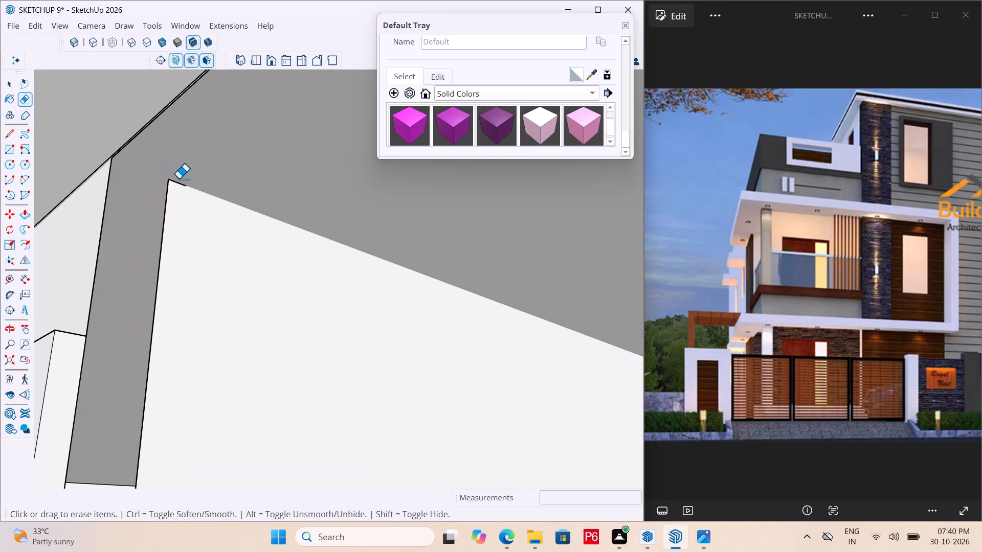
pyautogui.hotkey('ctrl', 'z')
# Examine the side opening's ceiling junction and rear jamb up close and from outside the balcony.
pyautogui.scroll(-4, 188, 182)
pyautogui.moveTo(164, 158); pyautogui.dragTo(307, 262, button='middle')
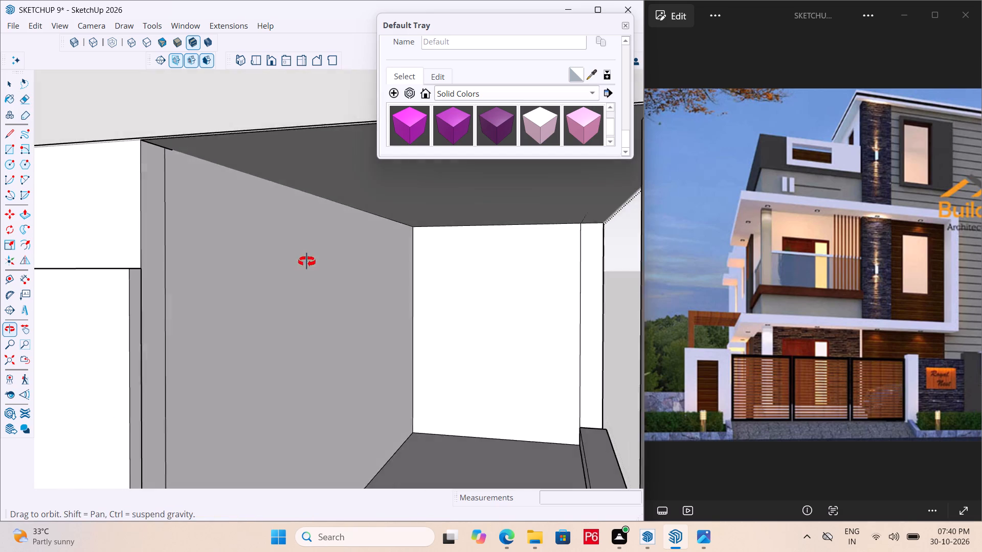
pyautogui.moveTo(307, 262); pyautogui.dragTo(307, 254, button='middle')
pyautogui.scroll(16, 211, 140)
pyautogui.scroll(-7, 129, 137)
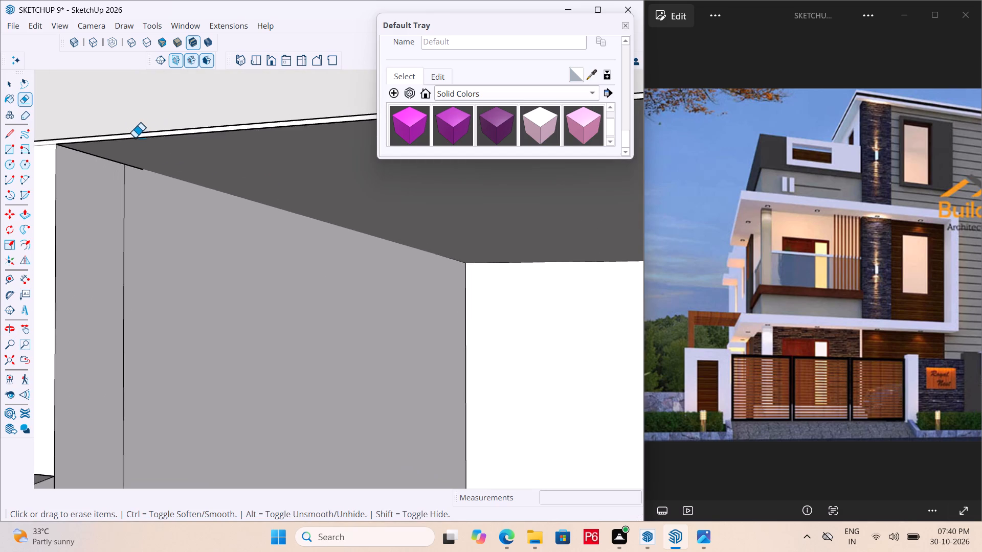
pyautogui.scroll(-10, 192, 143)
pyautogui.scroll(-7, 248, 142)
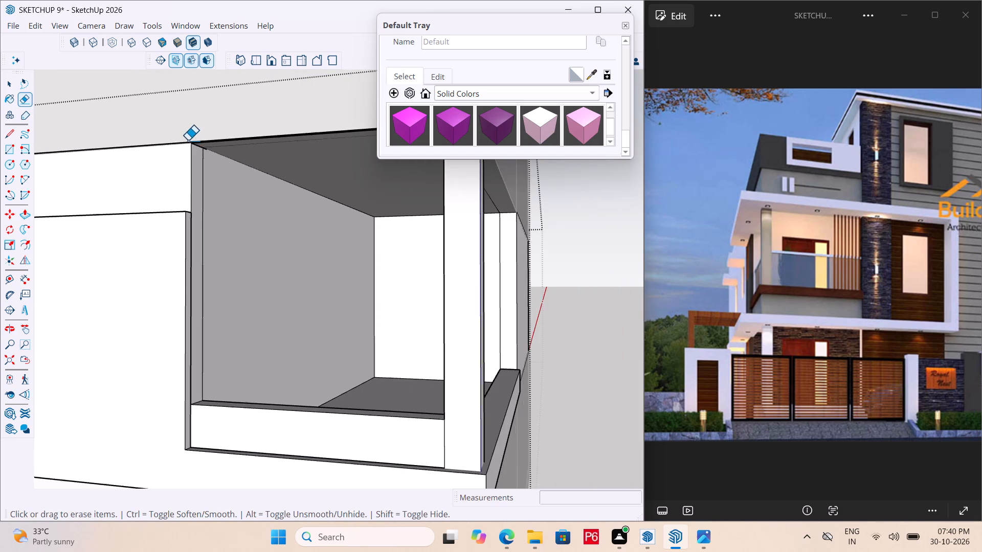
pyautogui.moveTo(266, 169); pyautogui.dragTo(136, 142, button='middle')
# Save the model.
pyautogui.hotkey('ctrl', 's')
pyautogui.hotkey('ctrl', 's')
pyautogui.hotkey('ctrl', 's')
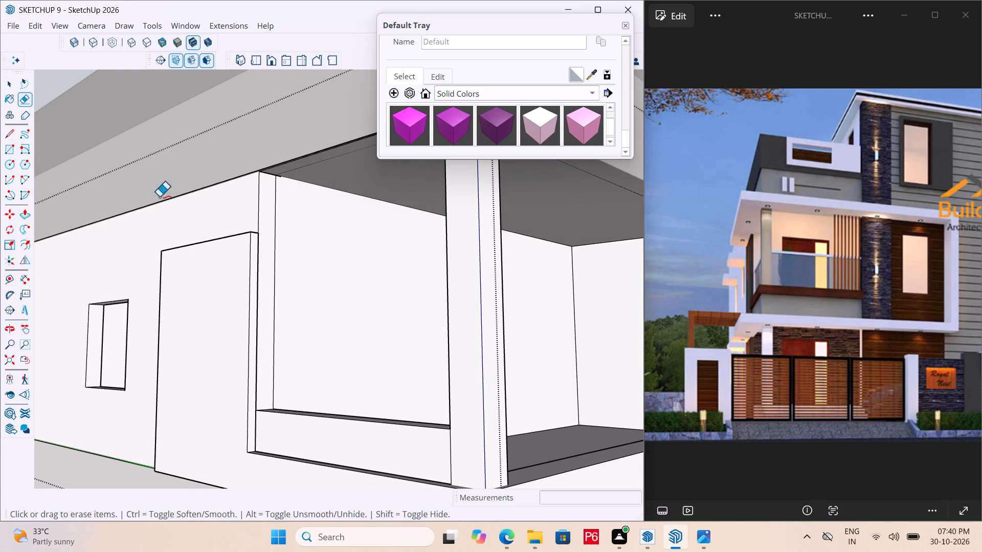
pyautogui.hotkey('ctrl', 's')
# Push/Pull the top face of the low wall under the side opening down about 1' 4 1/4" to the side kerb's level.
pyautogui.scroll(-11, 183, 217)
pyautogui.moveTo(307, 197); pyautogui.dragTo(305, 171, button='middle')
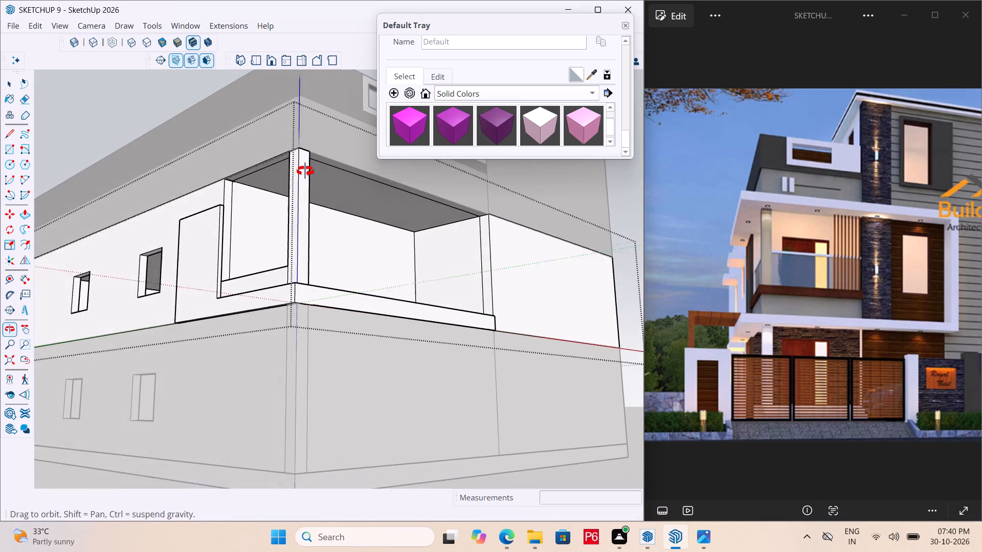
pyautogui.moveTo(305, 171); pyautogui.dragTo(294, 251, button='middle')
pyautogui.scroll(-7, 286, 231)
pyautogui.moveTo(289, 253); pyautogui.dragTo(337, 273, button='middle')
pyautogui.scroll(6, 274, 405)
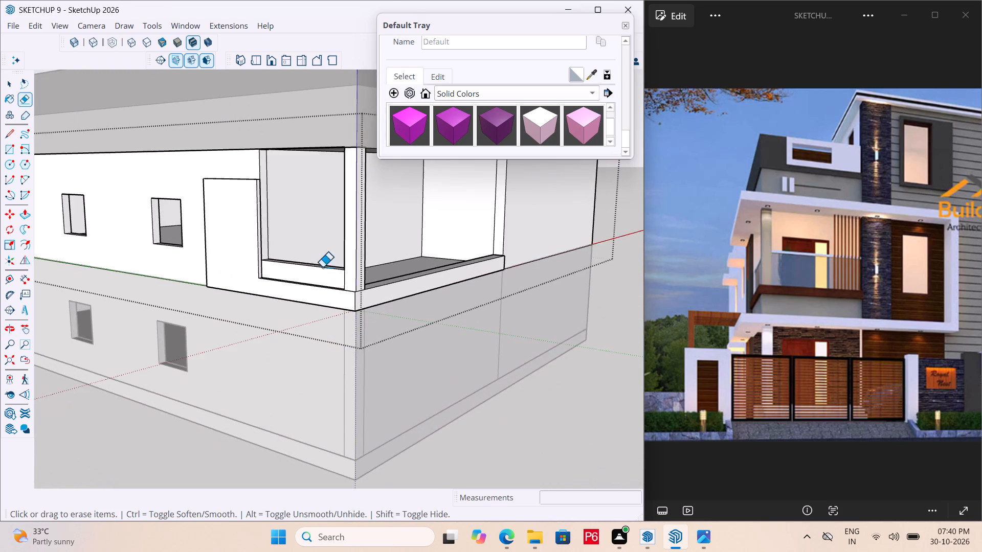
pyautogui.scroll(5, 322, 267)
pyautogui.moveTo(330, 275); pyautogui.dragTo(340, 403, button='middle')
pyautogui.scroll(1, 337, 349)
pyautogui.scroll(3, 359, 226)
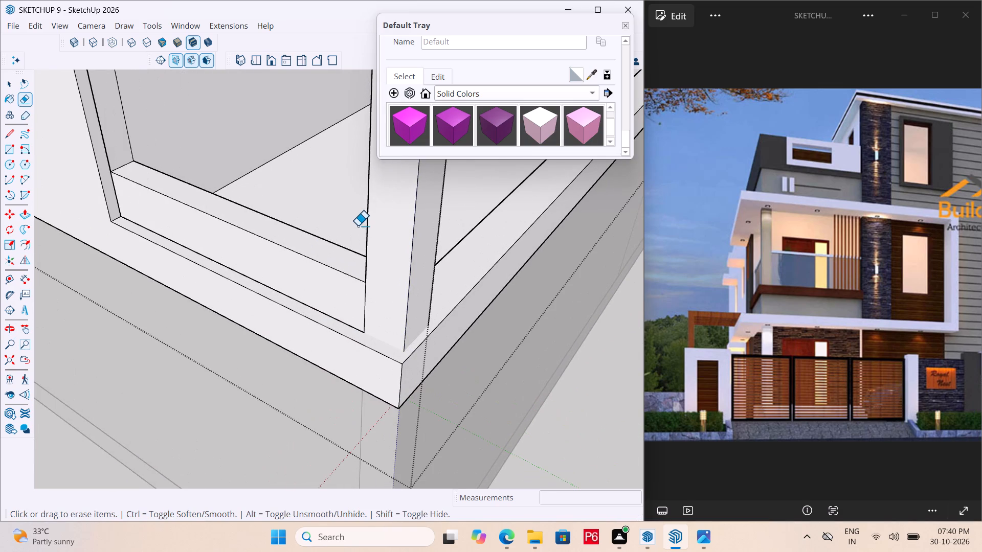
pyautogui.press('p')
pyautogui.click(338, 251)
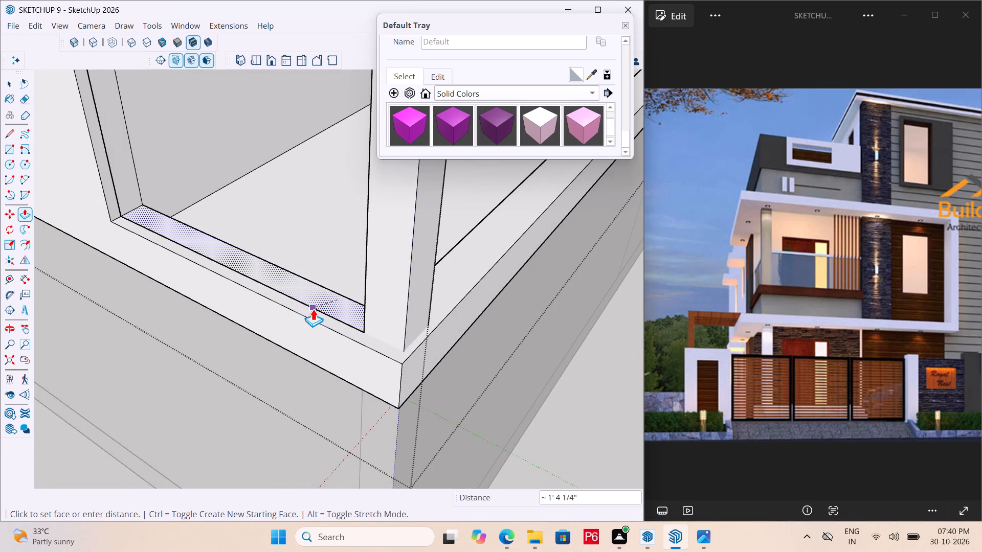
pyautogui.click(313, 309)
# Save the model.
pyautogui.hotkey('ctrl', 's')
pyautogui.hotkey('ctrl', 's')
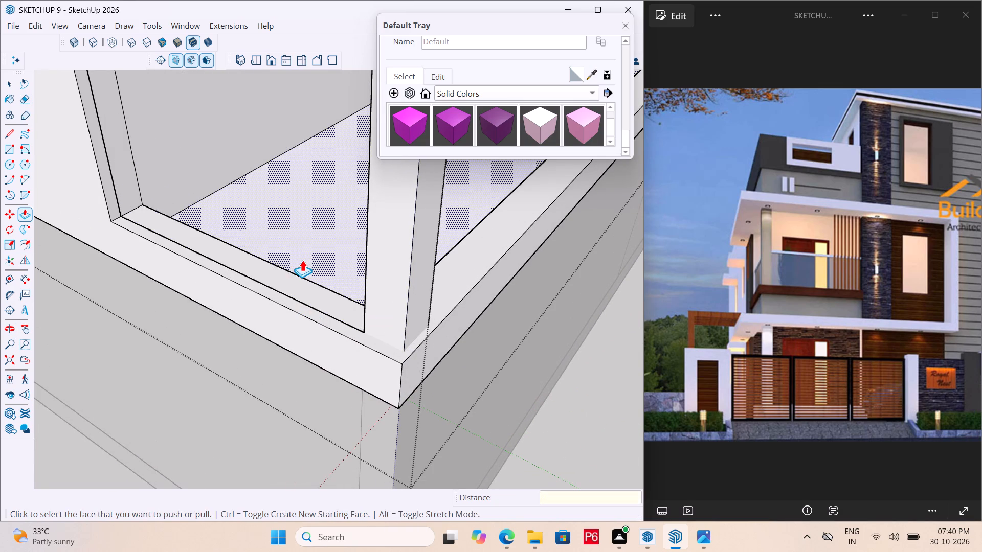
pyautogui.hotkey('ctrl', 's')
pyautogui.hotkey('ctrl', 's')
# Push/Pull the inner vertical face of the side opening's sill outward 4 5/16" to thin it beside the corner column.
pyautogui.keyDown('ctrl'); pyautogui.scroll(-6, 212, 283); pyautogui.keyUp('ctrl')
pyautogui.scroll(-5, 377, 258)
pyautogui.moveTo(415, 241); pyautogui.dragTo(84, 219, button='middle')
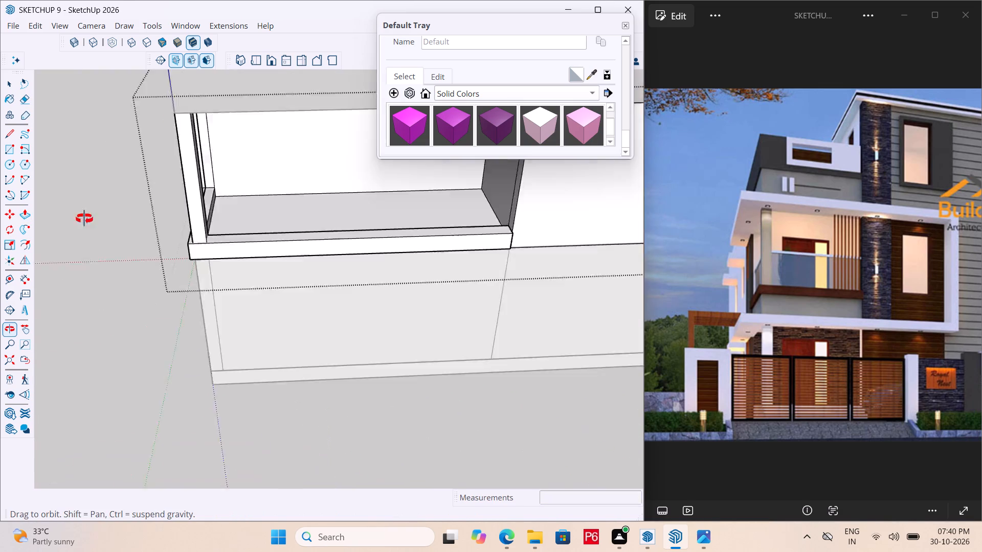
pyautogui.moveTo(84, 219); pyautogui.dragTo(0, 216, button='middle')
pyautogui.scroll(11, 193, 188)
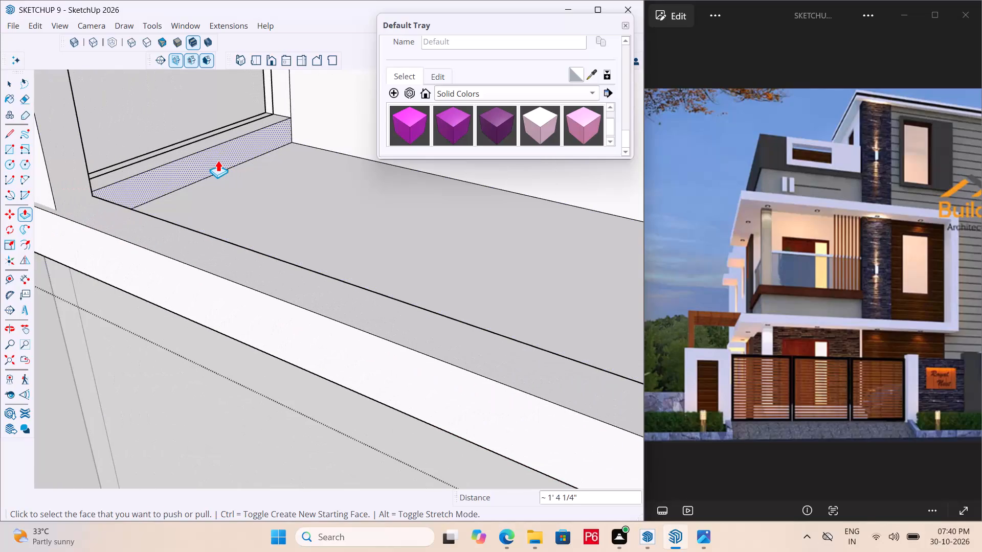
pyautogui.click(218, 160)
pyautogui.moveTo(210, 174); pyautogui.dragTo(335, 234, button='middle')
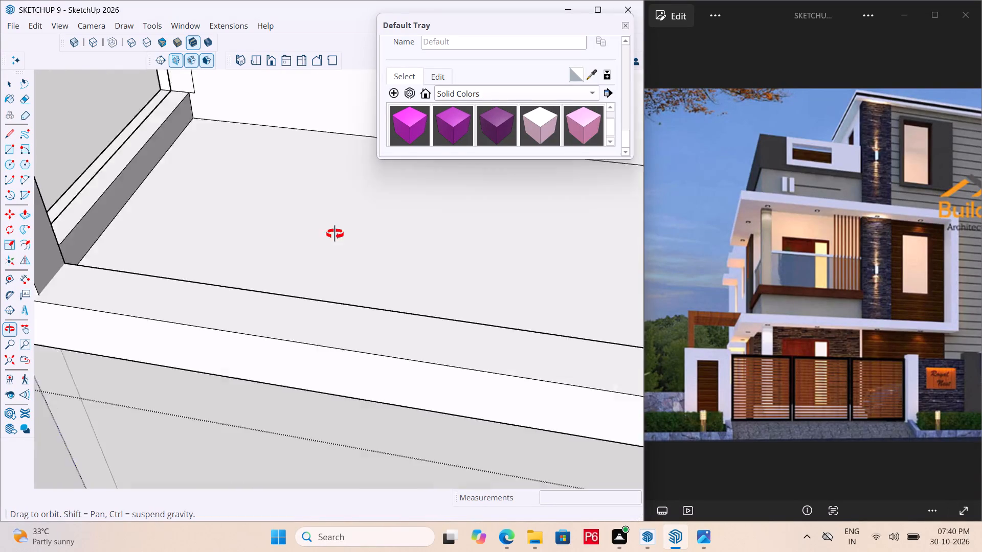
pyautogui.moveTo(335, 234); pyautogui.dragTo(372, 228, button='middle')
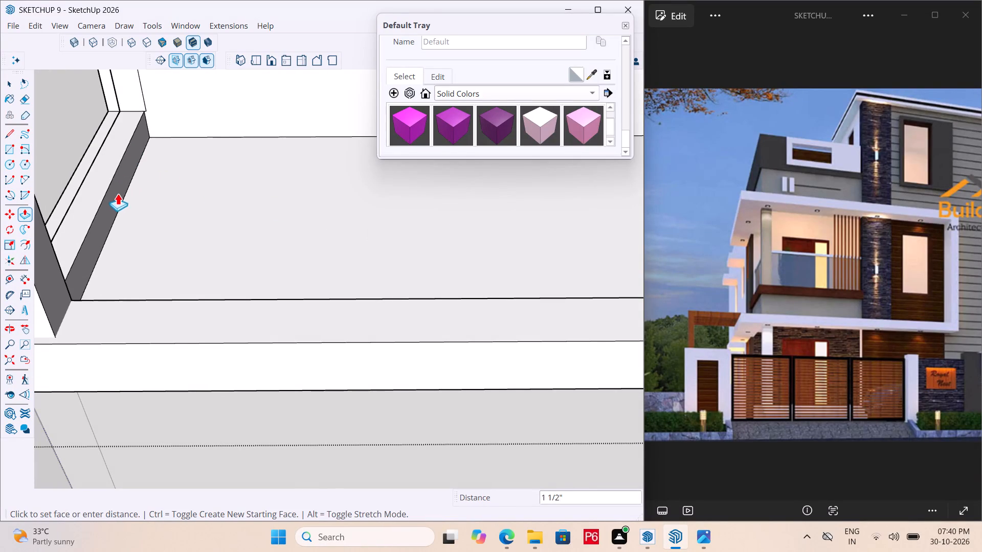
pyautogui.click(104, 171)
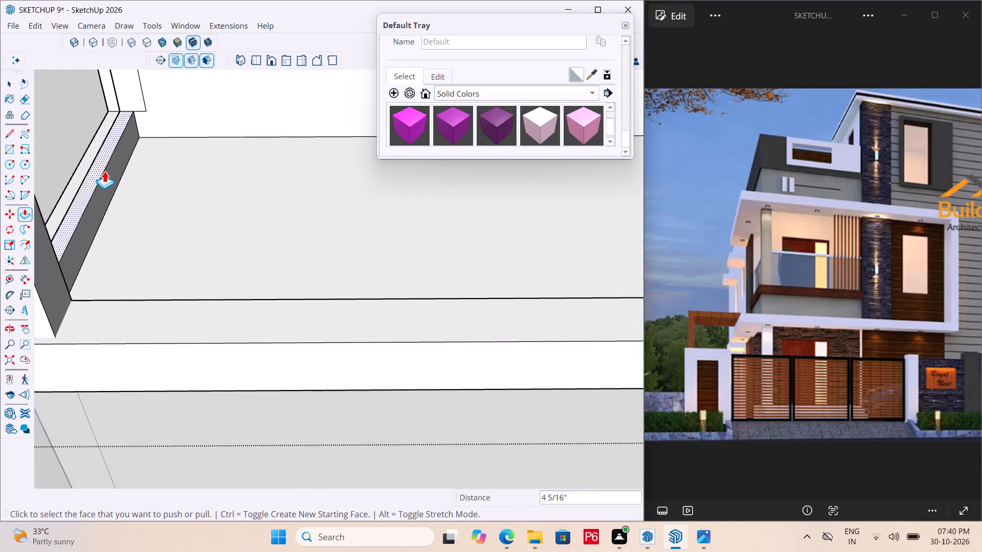
# Save the model and view the first-floor balcony from the front.
pyautogui.hotkey('ctrl', 's')
pyautogui.hotkey('ctrl', 's')
pyautogui.hotkey('ctrl', 's')
pyautogui.hotkey('ctrl', 's')
pyautogui.keyDown('ctrl'); pyautogui.scroll(-3, 147, 180); pyautogui.keyUp('ctrl')
pyautogui.hotkey('ctrl', 's')
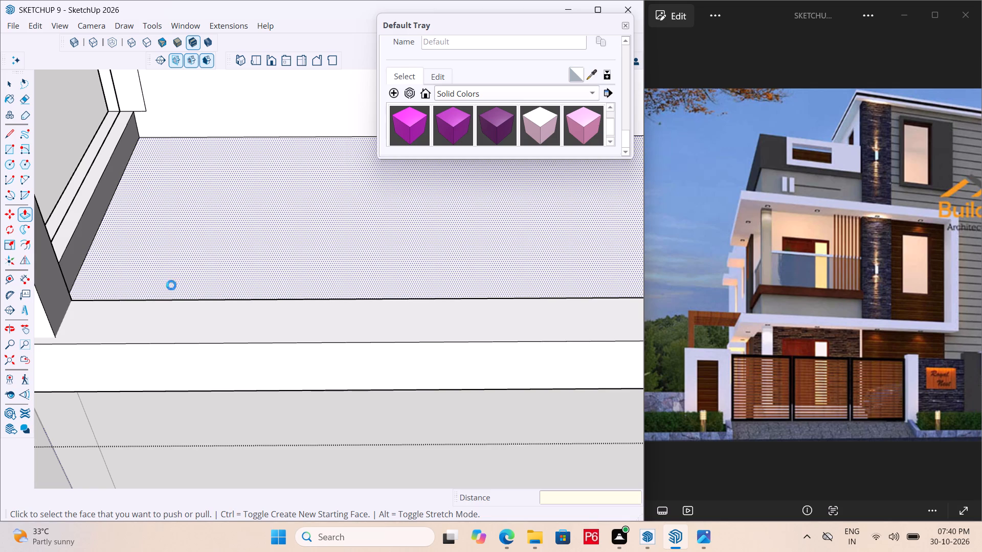
pyautogui.keyDown('ctrl'); pyautogui.scroll(-2, 171, 285); pyautogui.keyUp('ctrl')
pyautogui.scroll(-10, 227, 291)
pyautogui.moveTo(206, 259); pyautogui.dragTo(165, 119, button='middle')
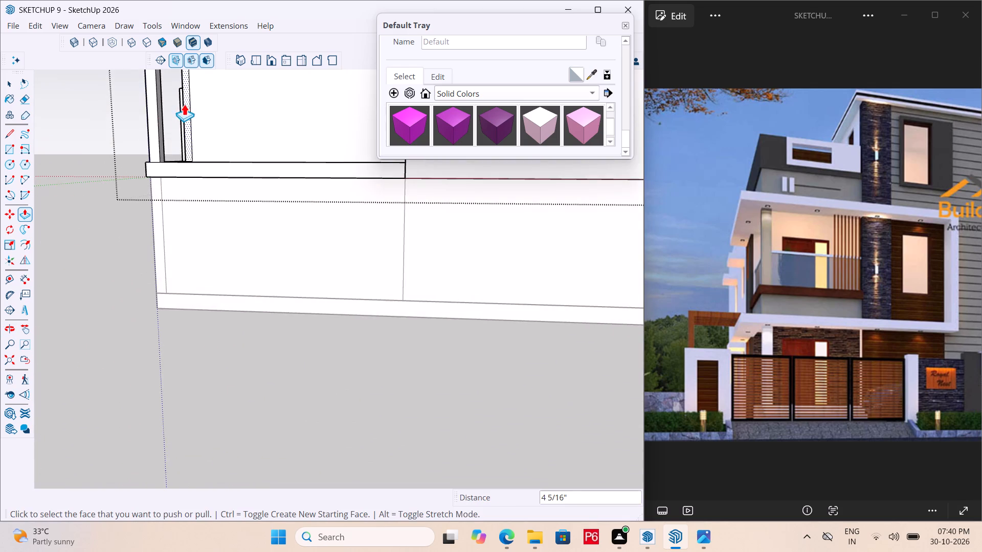
# Erase the leftover edges on the thinned sill of the side opening beside the corner column.
pyautogui.scroll(6, 184, 104)
pyautogui.scroll(5, 196, 145)
pyautogui.press('e')
pyautogui.moveTo(188, 144); pyautogui.dragTo(195, 143)
pyautogui.doubleClick(197, 246)
pyautogui.scroll(-13, 177, 352)
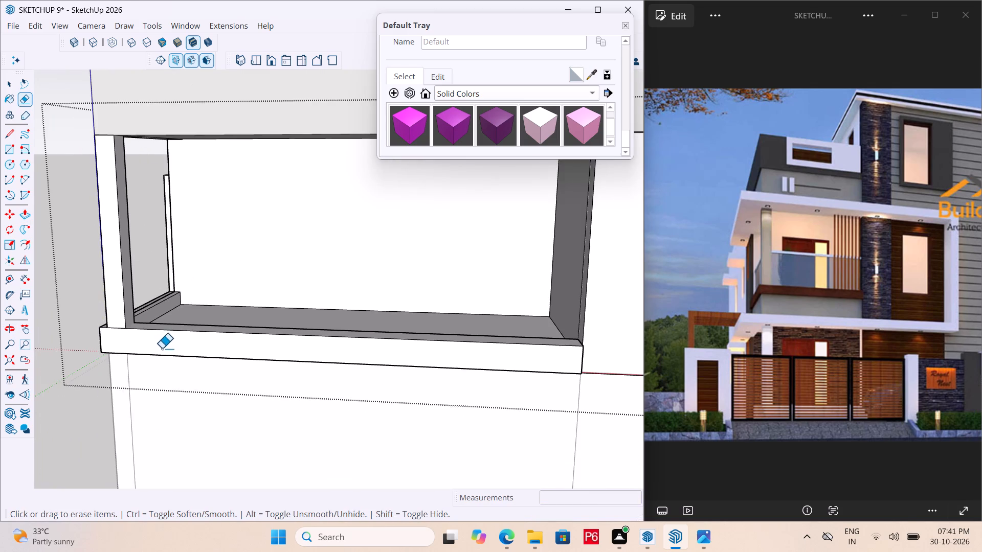
# Erase the leftover edge on the balcony ceiling just inside the side opening and save the model.
pyautogui.moveTo(162, 306); pyautogui.dragTo(495, 145, button='middle')
pyautogui.scroll(-6, 113, 285)
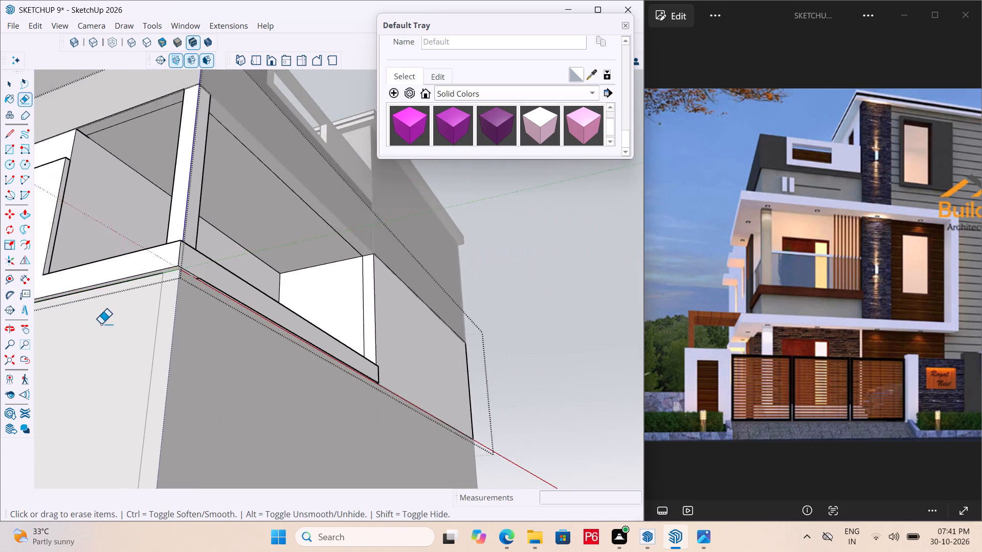
pyautogui.scroll(6, 123, 122)
pyautogui.click(168, 132)
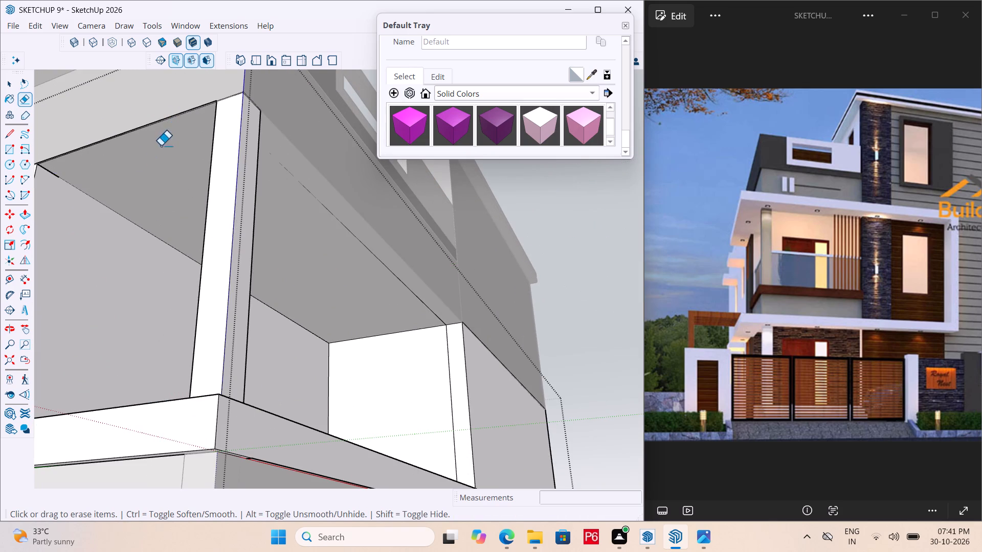
pyautogui.scroll(6, 159, 122)
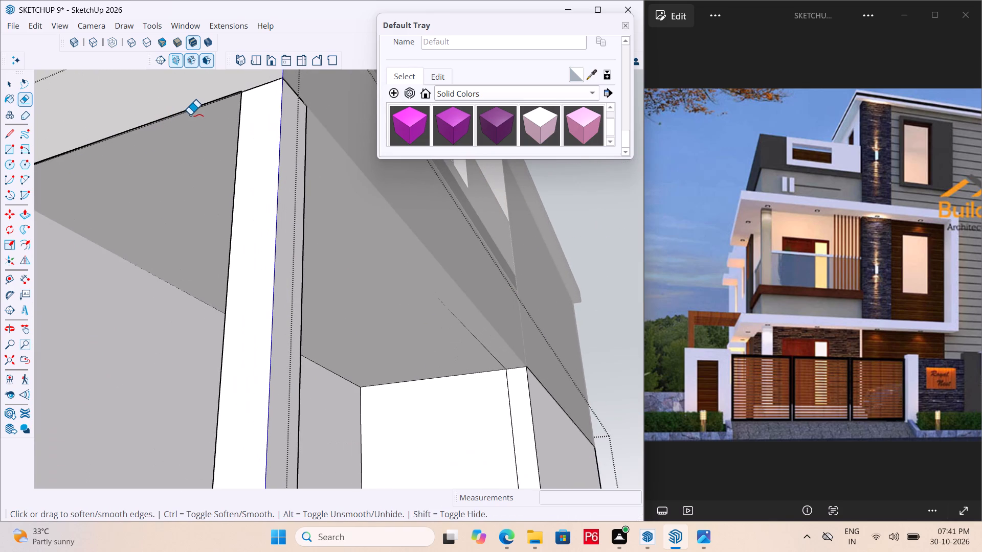
pyautogui.hotkey('ctrl', 's')
pyautogui.hotkey('ctrl', 's')
pyautogui.hotkey('ctrl', 's')
pyautogui.hotkey('ctrl', 's')
pyautogui.hotkey('ctrl', 's')
pyautogui.hotkey('ctrl', 's')
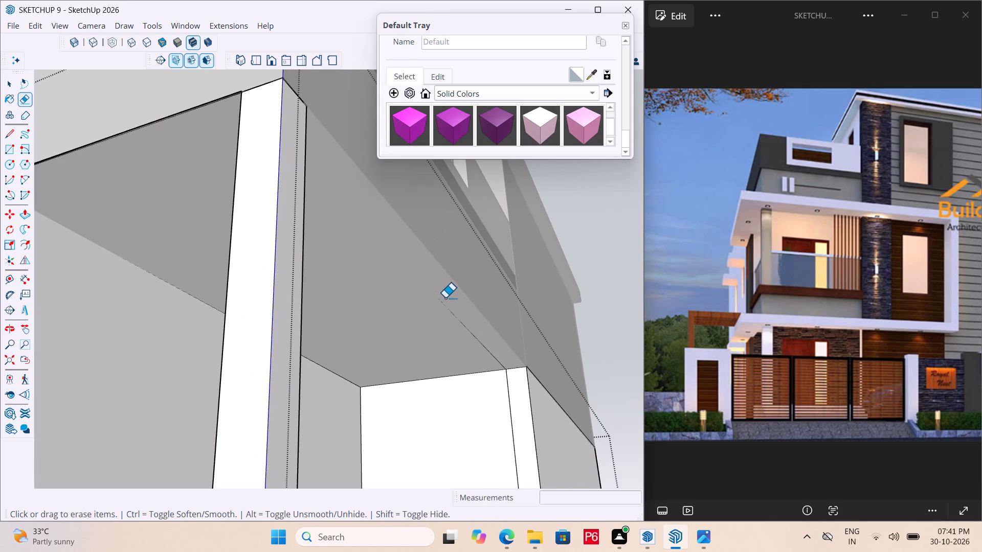
# Erase the leftover edge on the balcony ceiling behind the front opening, save the model and view the whole house from the front corner.
pyautogui.moveTo(445, 298); pyautogui.dragTo(441, 312)
pyautogui.scroll(-12, 432, 306)
pyautogui.hotkey('ctrl', 's')
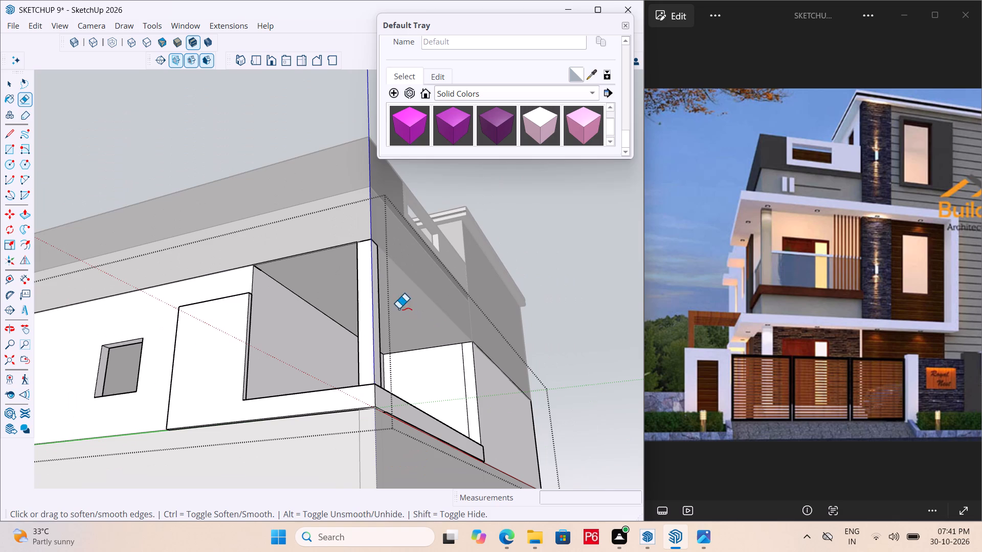
pyautogui.hotkey('ctrl', 's')
pyautogui.hotkey('ctrl', 's')
pyautogui.hotkey('ctrl', 's')
pyautogui.keyDown('ctrl'); pyautogui.scroll(-7, 376, 321); pyautogui.keyUp('ctrl')
pyautogui.scroll(-8, 194, 274)
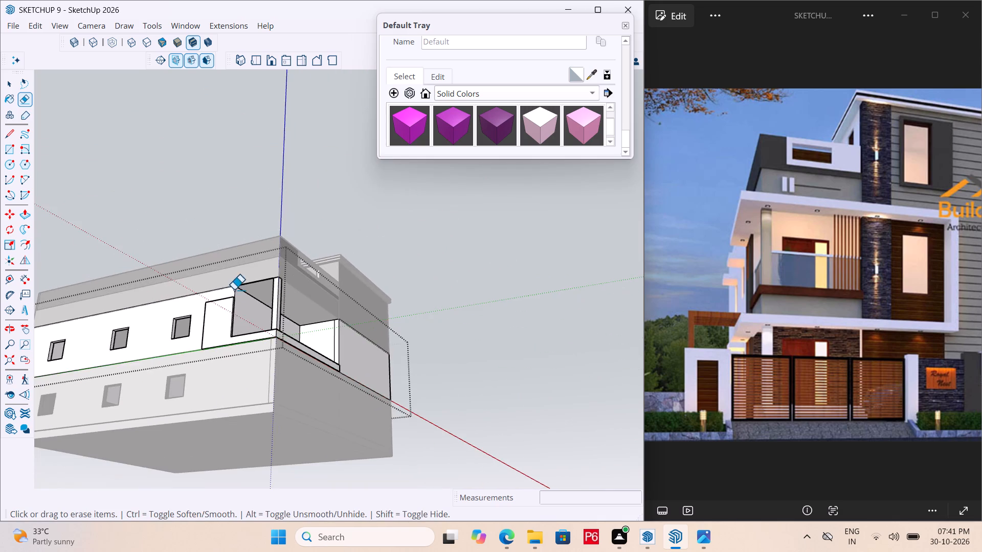
pyautogui.scroll(-1, 283, 292)
pyautogui.moveTo(283, 292); pyautogui.dragTo(151, 485, button='middle')
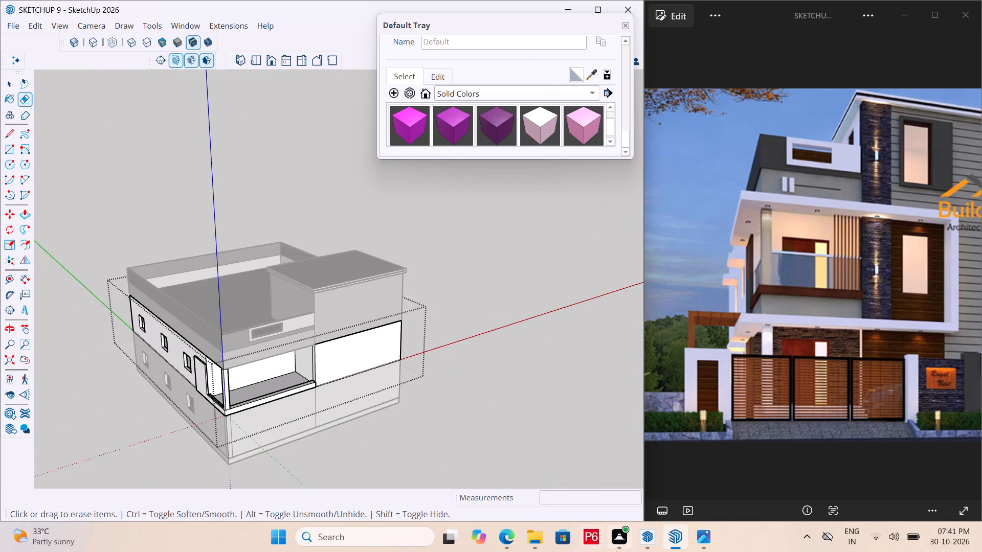
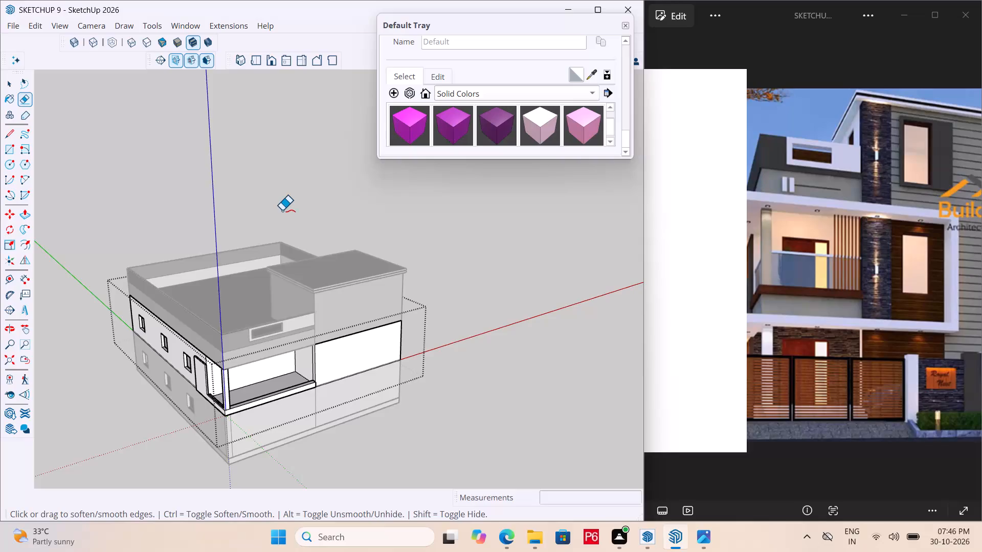
# Save the house model.
pyautogui.click(862, 277)
pyautogui.scroll(4, 166, 404)
pyautogui.moveTo(229, 413); pyautogui.dragTo(237, 374, button='middle')
pyautogui.moveTo(247, 372); pyautogui.dragTo(244, 332, button='middle')
pyautogui.scroll(1, 244, 338)
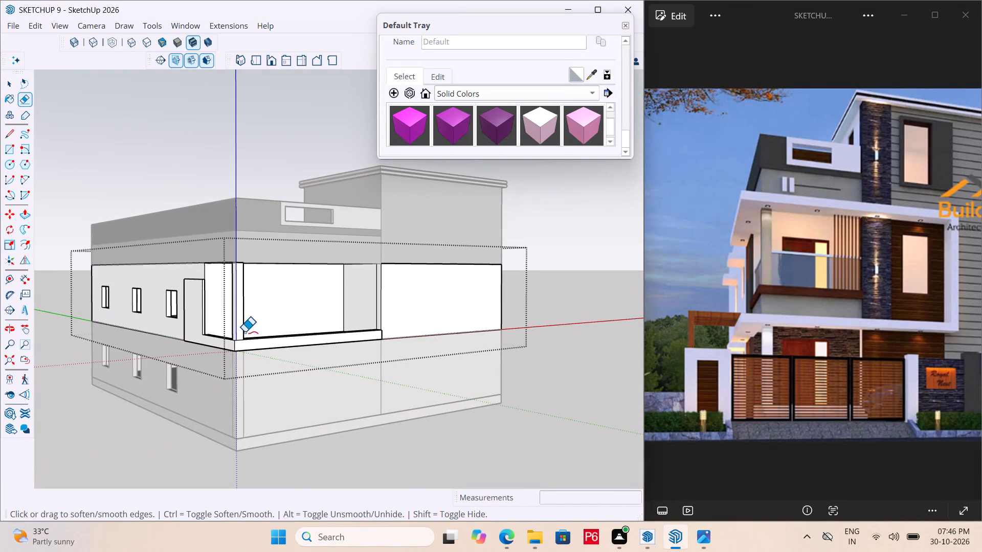
pyautogui.hotkey('ctrl', 's')
pyautogui.hotkey('ctrl', 's')
pyautogui.hotkey('ctrl', 's')
pyautogui.hotkey('ctrl', 's')
# Check the first-floor balcony corner up close and save the model again.
pyautogui.scroll(-2, 363, 342)
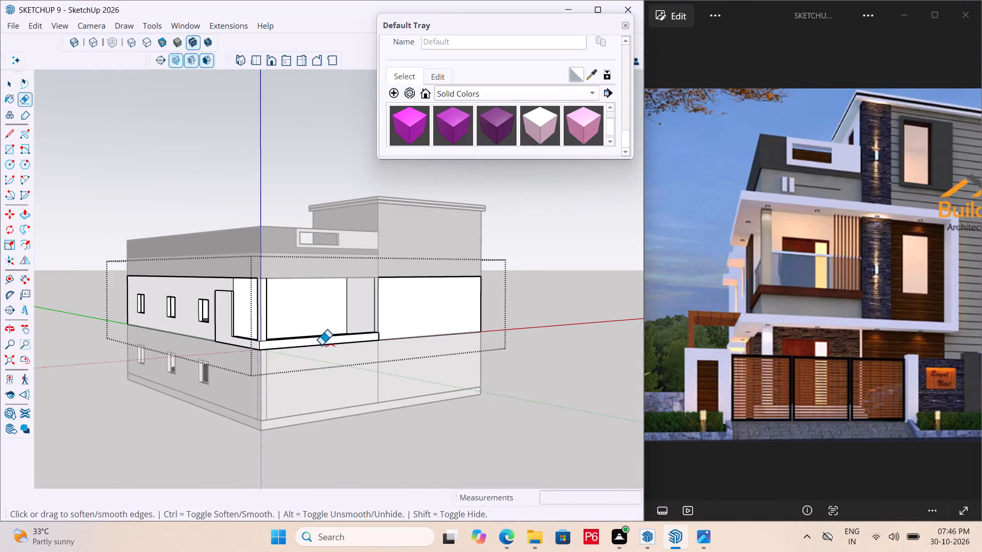
pyautogui.moveTo(264, 331); pyautogui.dragTo(281, 331, button='middle')
pyautogui.scroll(3, 263, 333)
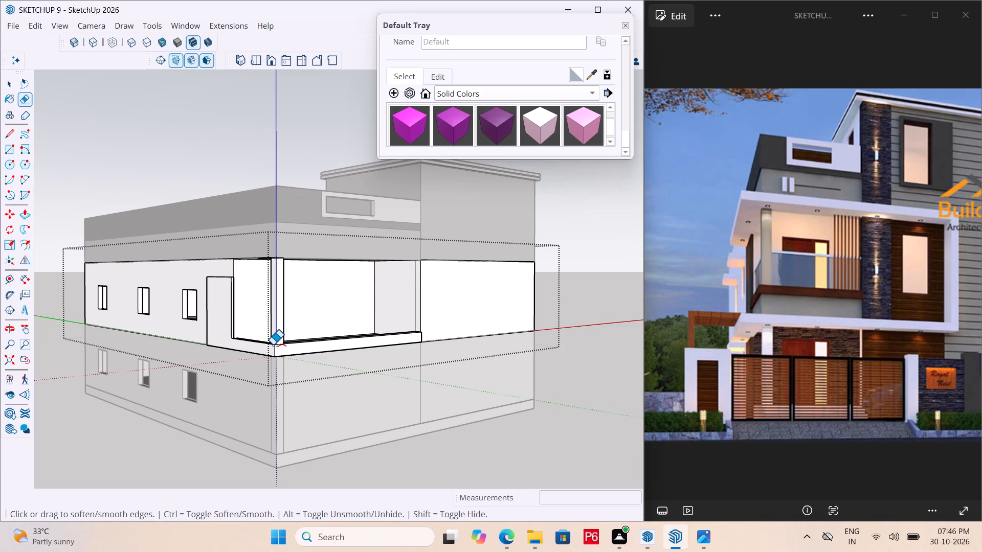
pyautogui.scroll(6, 243, 366)
pyautogui.moveTo(309, 359); pyautogui.dragTo(294, 366, button='middle')
pyautogui.scroll(4, 292, 368)
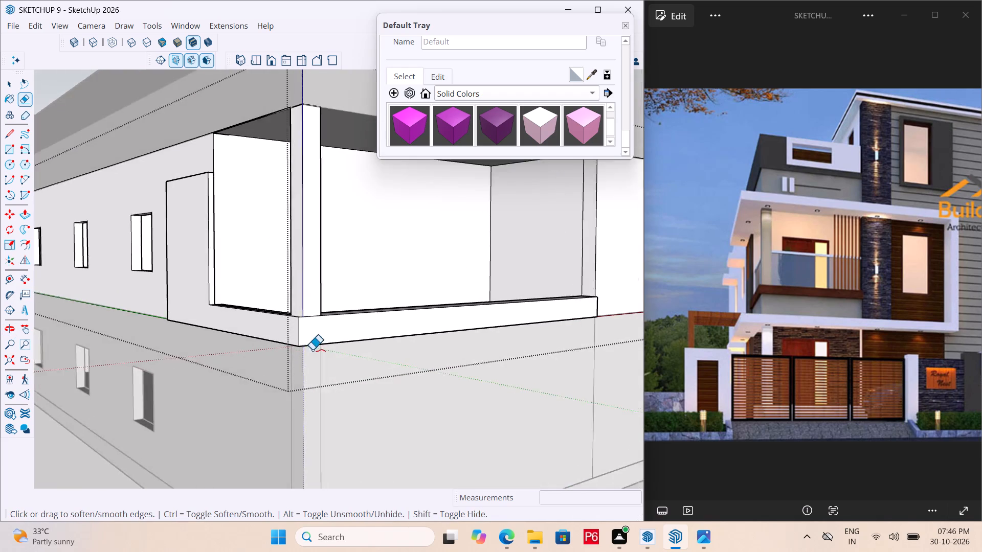
pyautogui.scroll(1, 312, 350)
pyautogui.scroll(-5, 396, 354)
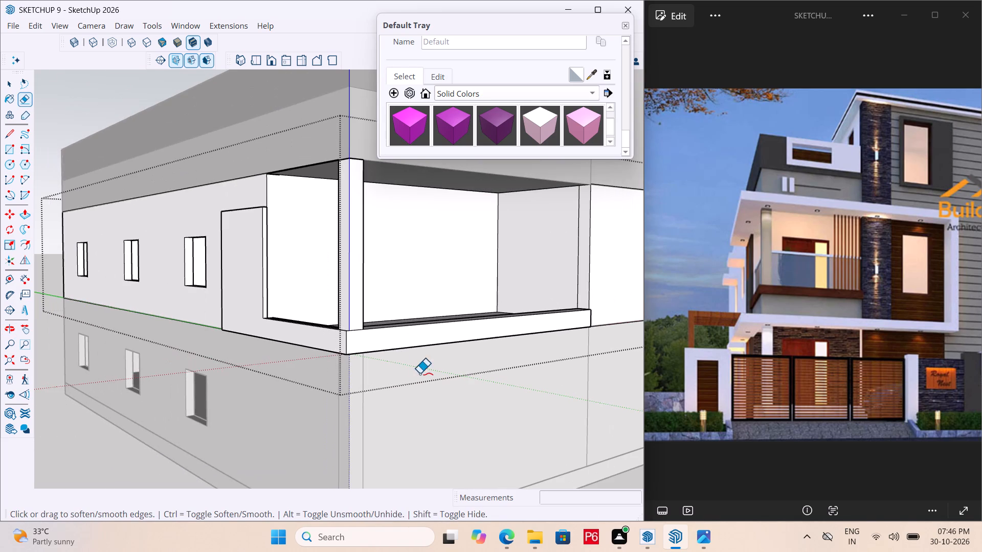
pyautogui.hotkey('ctrl', 's')
pyautogui.hotkey('ctrl', 's')
pyautogui.hotkey('ctrl', 's')
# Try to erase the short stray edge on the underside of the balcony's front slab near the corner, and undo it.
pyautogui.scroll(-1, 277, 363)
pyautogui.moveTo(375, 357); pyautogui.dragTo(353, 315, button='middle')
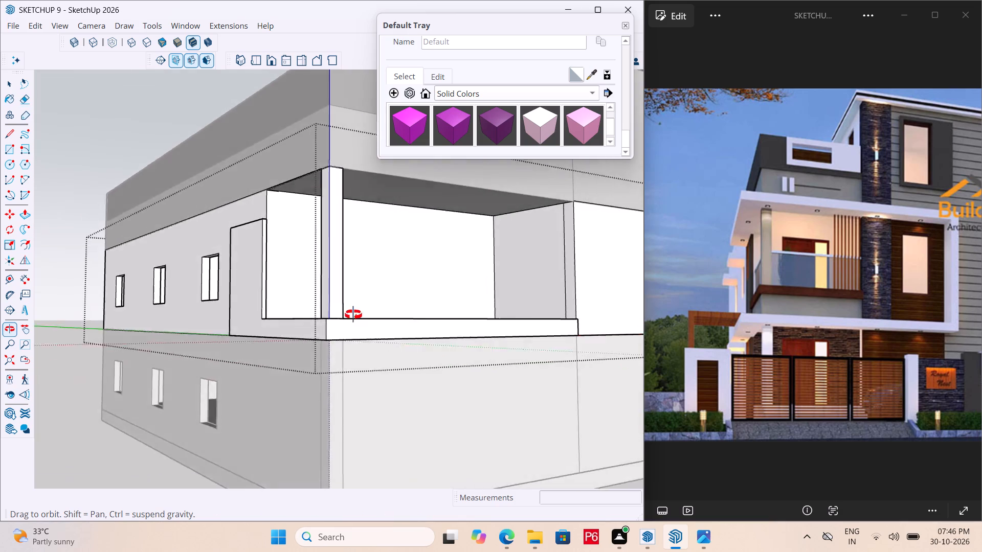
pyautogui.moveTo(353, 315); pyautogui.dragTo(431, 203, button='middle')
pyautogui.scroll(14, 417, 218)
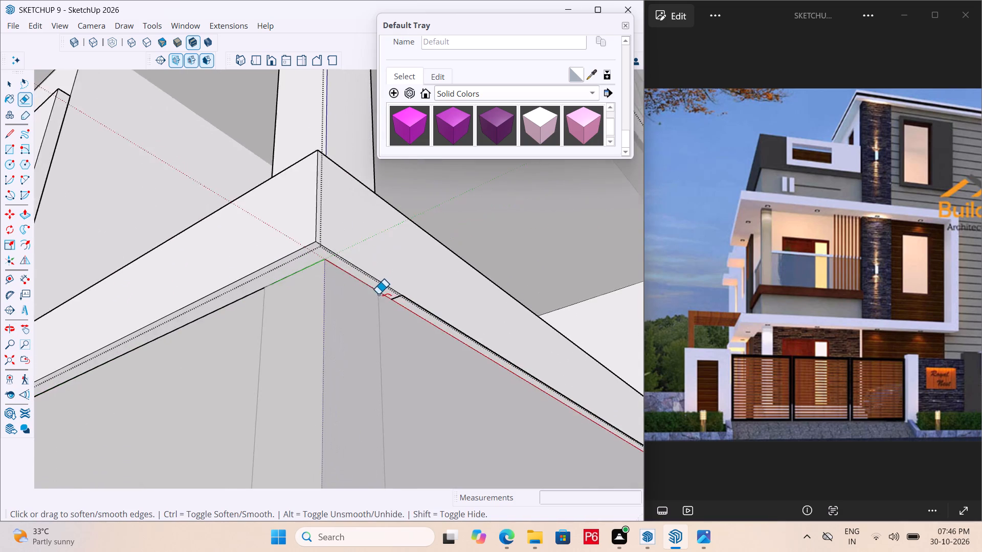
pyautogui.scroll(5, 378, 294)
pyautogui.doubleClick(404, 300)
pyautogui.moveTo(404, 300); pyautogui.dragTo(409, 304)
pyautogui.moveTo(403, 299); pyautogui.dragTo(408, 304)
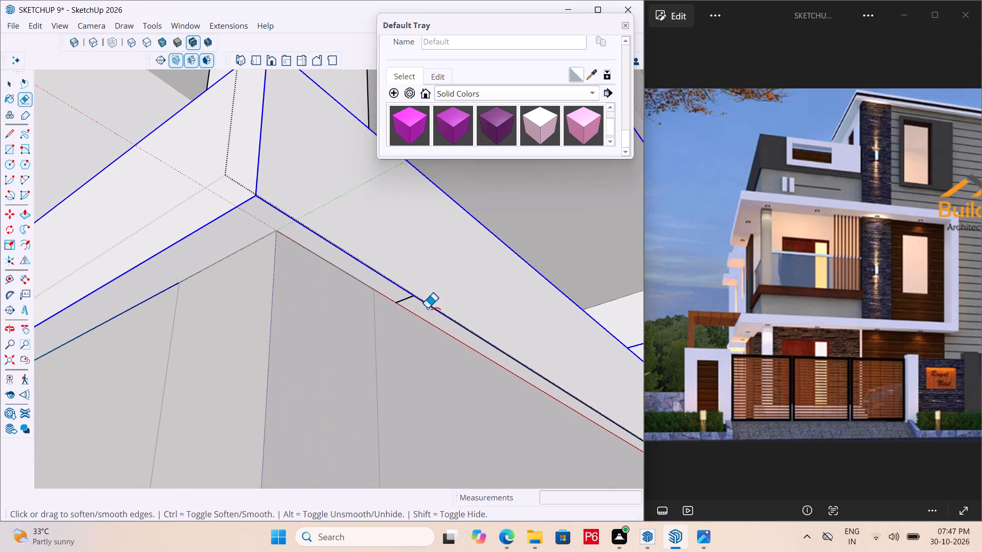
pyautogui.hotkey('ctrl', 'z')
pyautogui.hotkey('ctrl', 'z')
# Return to an overall view of the balcony corner and save the model.
pyautogui.keyDown('ctrl'); pyautogui.scroll(-11, 318, 424); pyautogui.keyUp('ctrl')
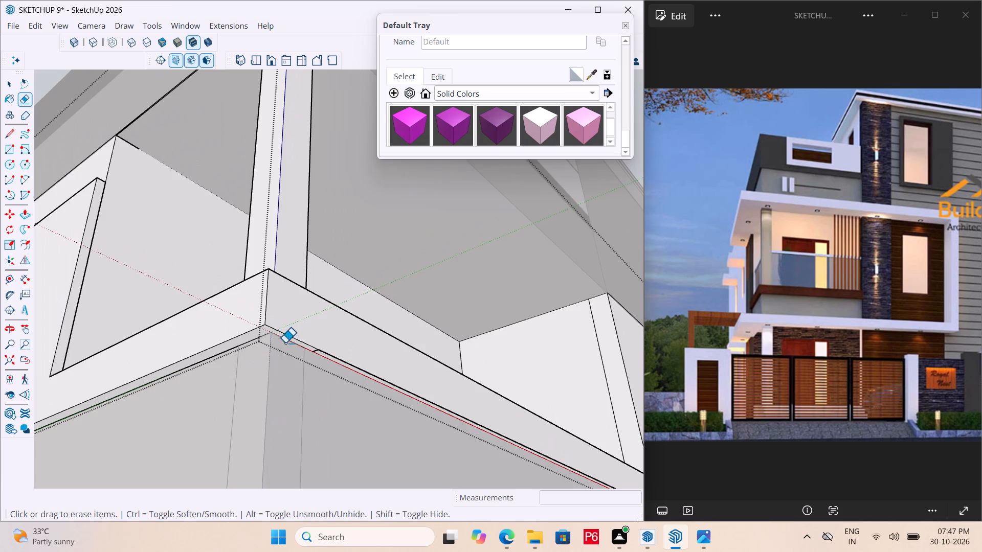
pyautogui.keyDown('ctrl'); pyautogui.scroll(-6, 285, 343); pyautogui.keyUp('ctrl')
pyautogui.moveTo(286, 366); pyautogui.dragTo(775, 531, button='middle')
pyautogui.scroll(1, 712, 551)
pyautogui.moveTo(239, 388); pyautogui.dragTo(433, 474, button='middle')
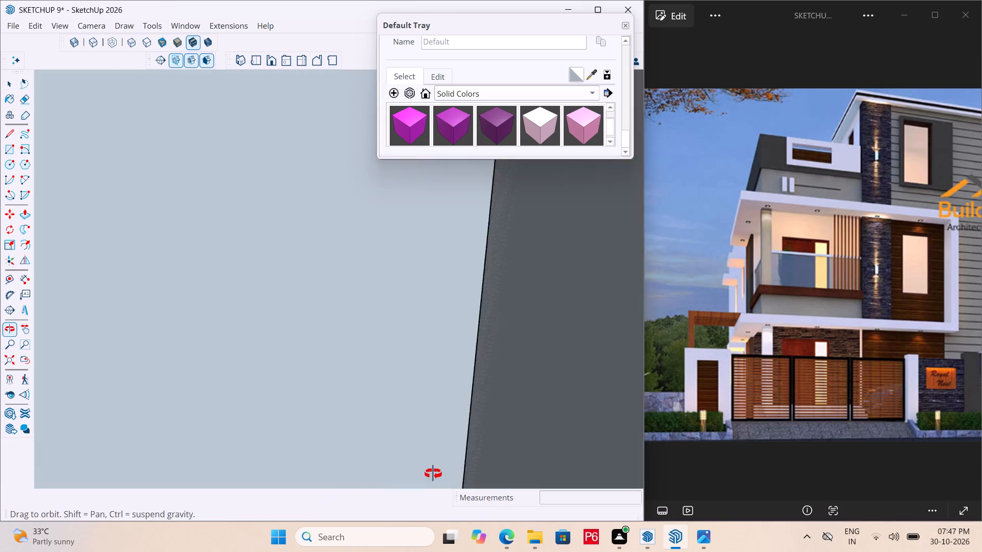
pyautogui.moveTo(433, 474); pyautogui.dragTo(0, 452, button='middle')
pyautogui.moveTo(380, 321); pyautogui.dragTo(171, 442, button='middle')
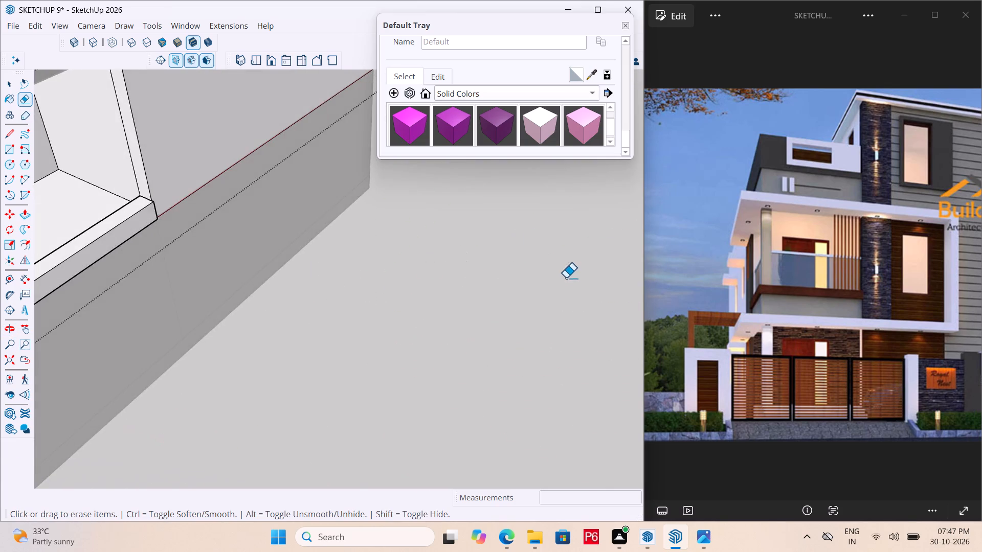
pyautogui.scroll(-13, 563, 276)
pyautogui.hotkey('ctrl', 's')
pyautogui.hotkey('ctrl', 's')
pyautogui.hotkey('ctrl', 's')
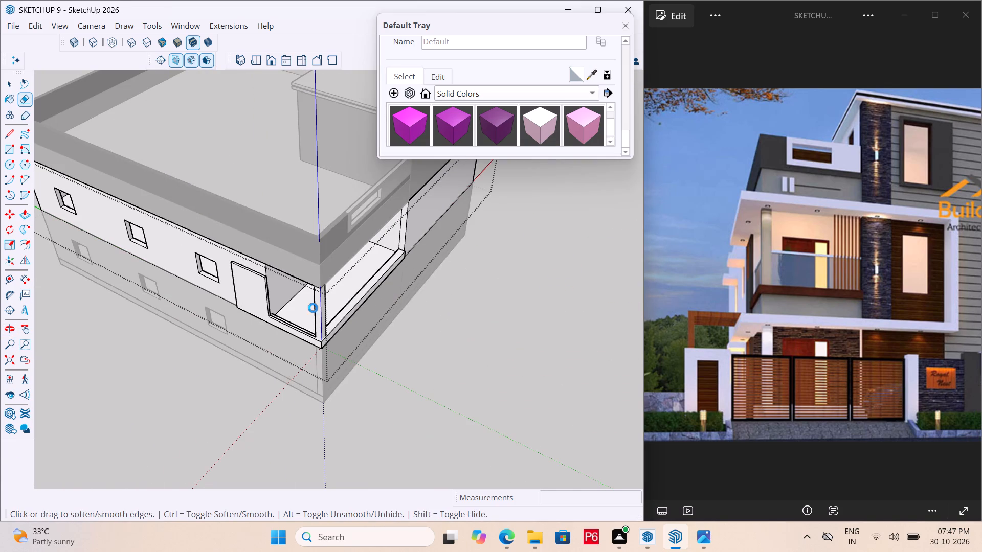
# Examine the balcony's corner column and the low front and side curbs from inside and outside.
pyautogui.scroll(19, 313, 308)
pyautogui.moveTo(325, 336); pyautogui.dragTo(0, 340, button='middle')
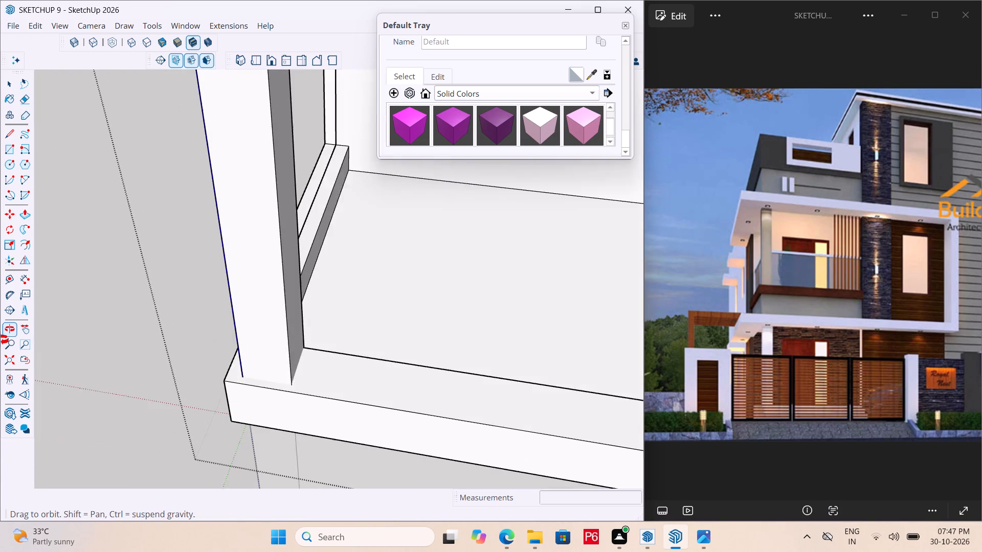
pyautogui.moveTo(0, 340); pyautogui.dragTo(0, 339, button='middle')
pyautogui.scroll(-4, 5, 347)
pyautogui.moveTo(207, 329); pyautogui.dragTo(0, 298, button='middle')
pyautogui.scroll(-3, 108, 359)
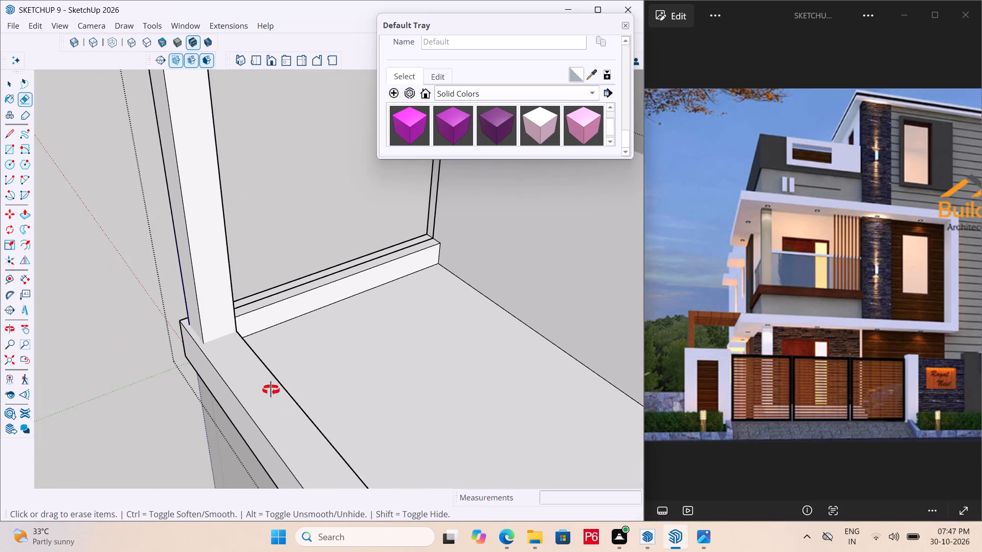
pyautogui.moveTo(269, 387); pyautogui.dragTo(400, 426, button='middle')
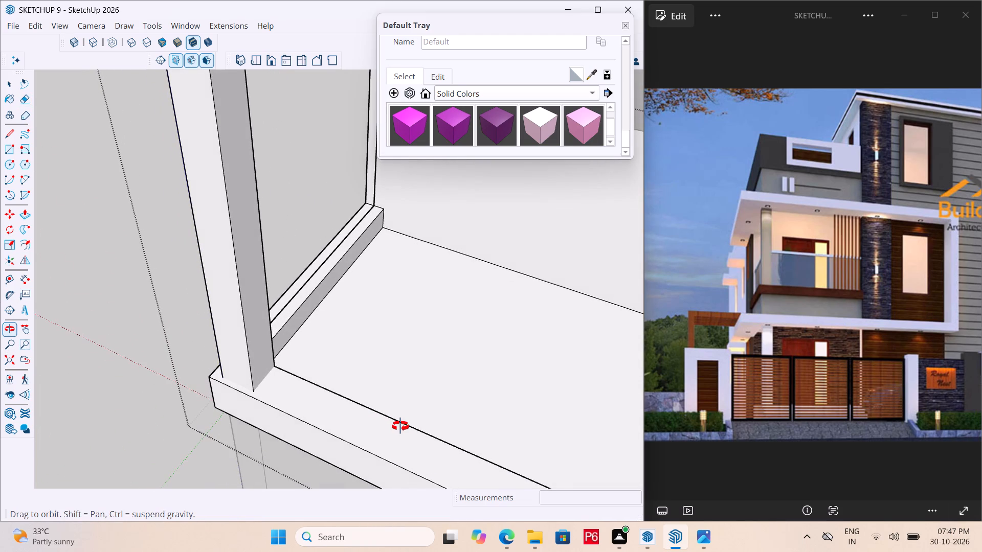
pyautogui.moveTo(400, 426); pyautogui.dragTo(706, 393, button='middle')
pyautogui.scroll(2, 284, 389)
pyautogui.moveTo(296, 390); pyautogui.dragTo(308, 391, button='middle')
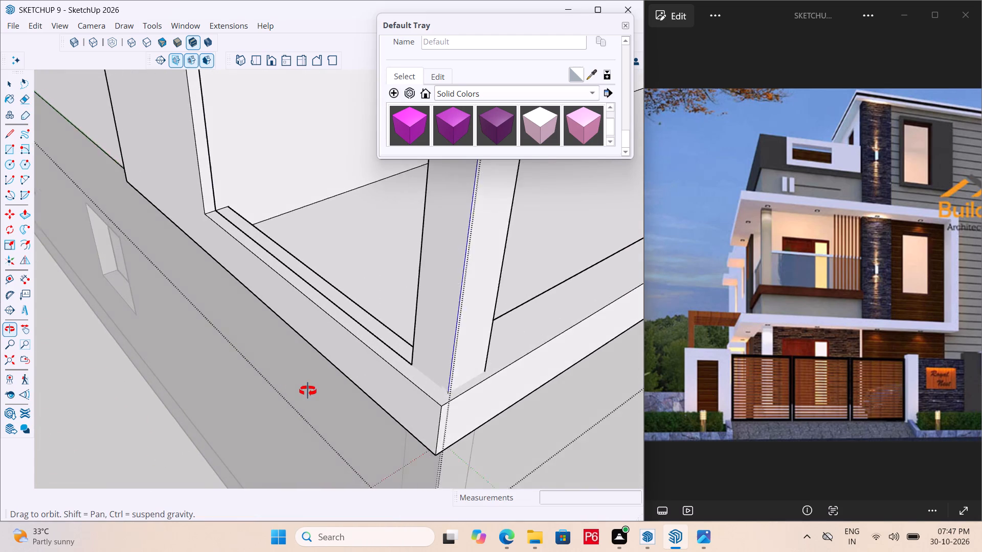
pyautogui.moveTo(308, 391); pyautogui.dragTo(325, 390, button='middle')
pyautogui.scroll(1, 308, 391)
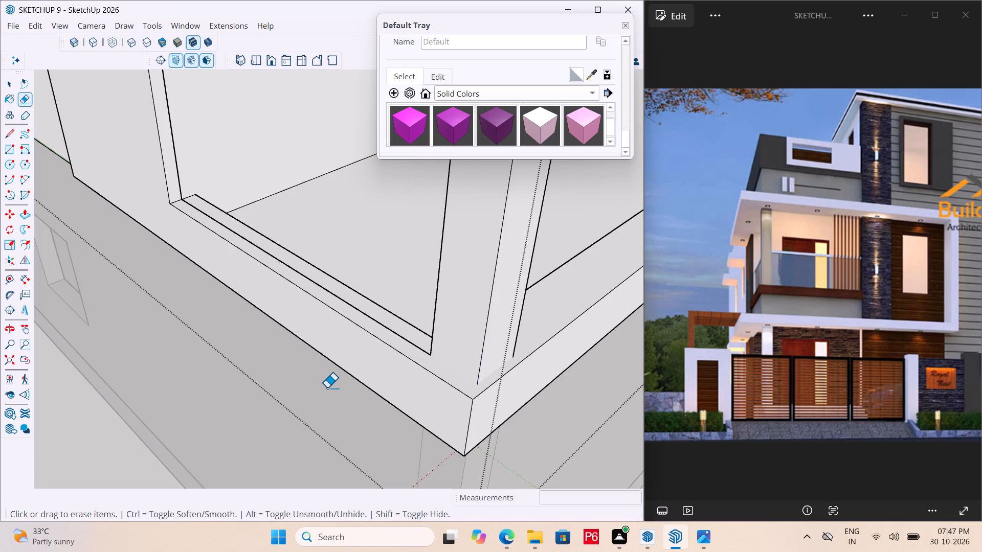
pyautogui.scroll(-5, 341, 346)
pyautogui.scroll(-5, 261, 407)
# Open the balcony curb's group and push the front curb's inner face back 3".
pyautogui.moveTo(296, 394); pyautogui.dragTo(391, 394, button='middle')
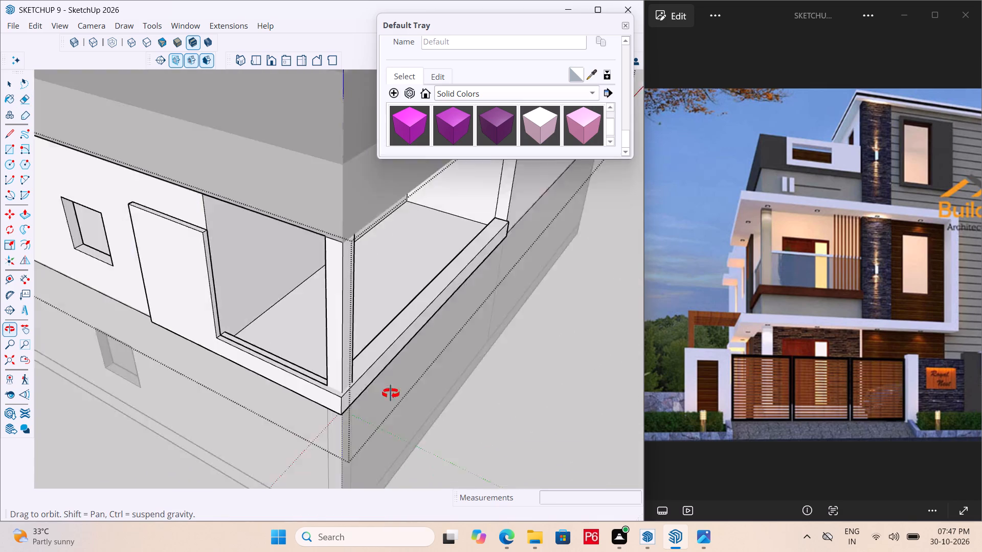
pyautogui.moveTo(391, 394); pyautogui.dragTo(656, 331, button='middle')
pyautogui.scroll(5, 192, 373)
pyautogui.press('p')
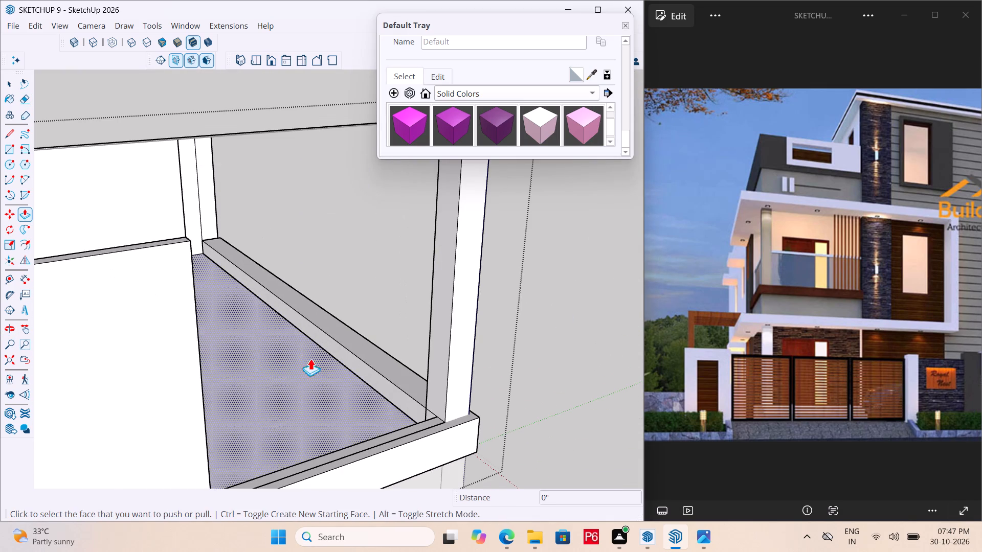
pyautogui.press('space')
pyautogui.click(354, 359)
pyautogui.doubleClick(352, 360)
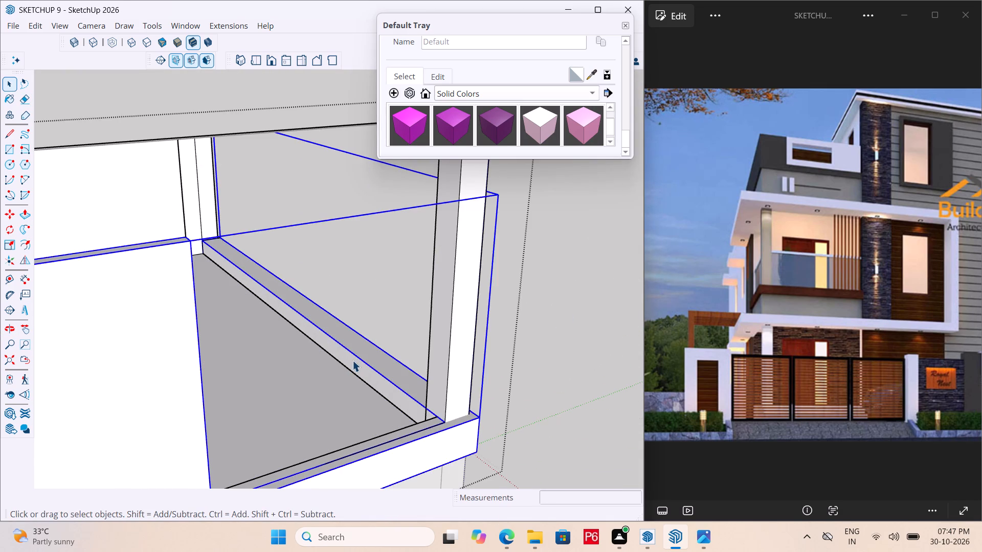
pyautogui.click(347, 356)
pyautogui.press('p')
pyautogui.click(347, 356)
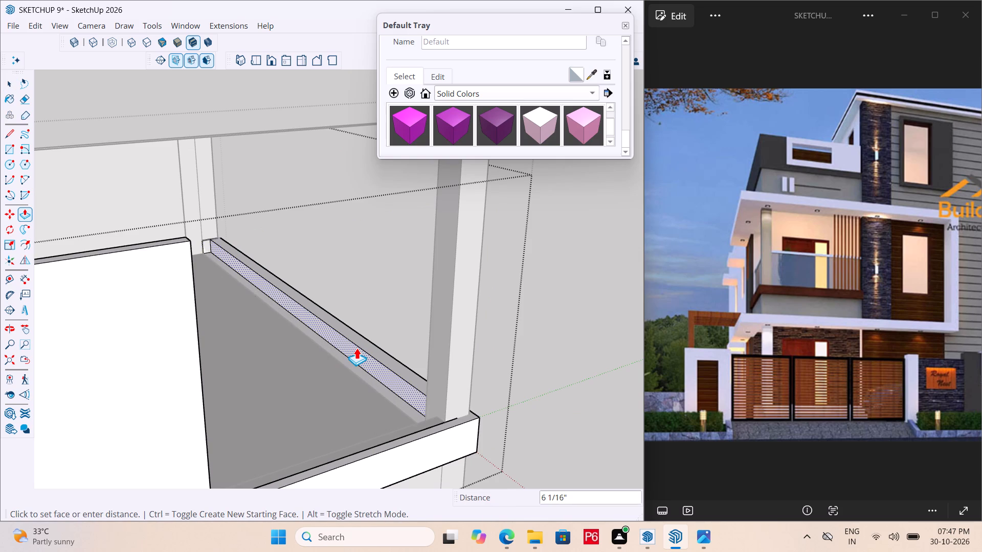
pyautogui.write('3"')
pyautogui.press('Return')
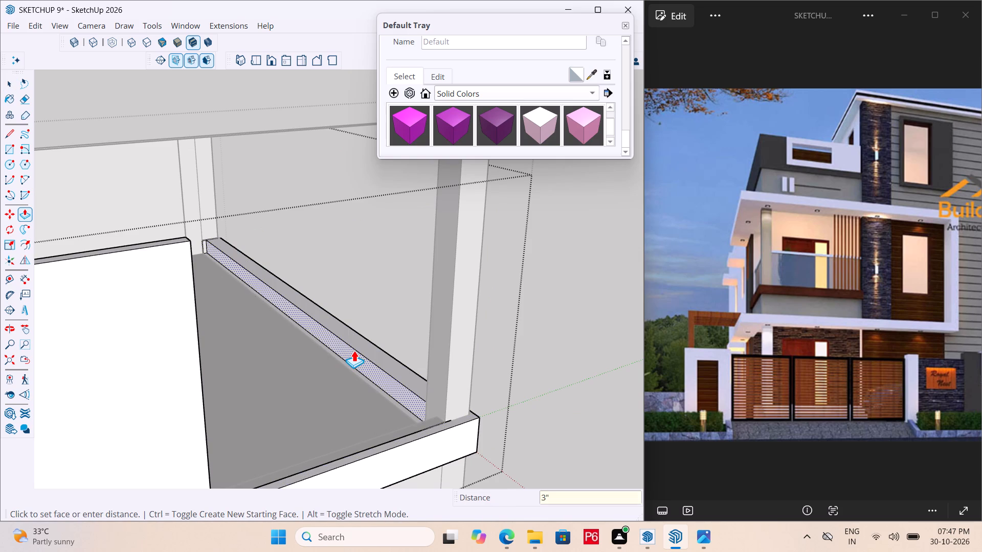
# Pull the front curb's inner face back out 3" as a new starting face, leaving a dividing edge on the curb.
pyautogui.middleClick(355, 351)
pyautogui.click(359, 357)
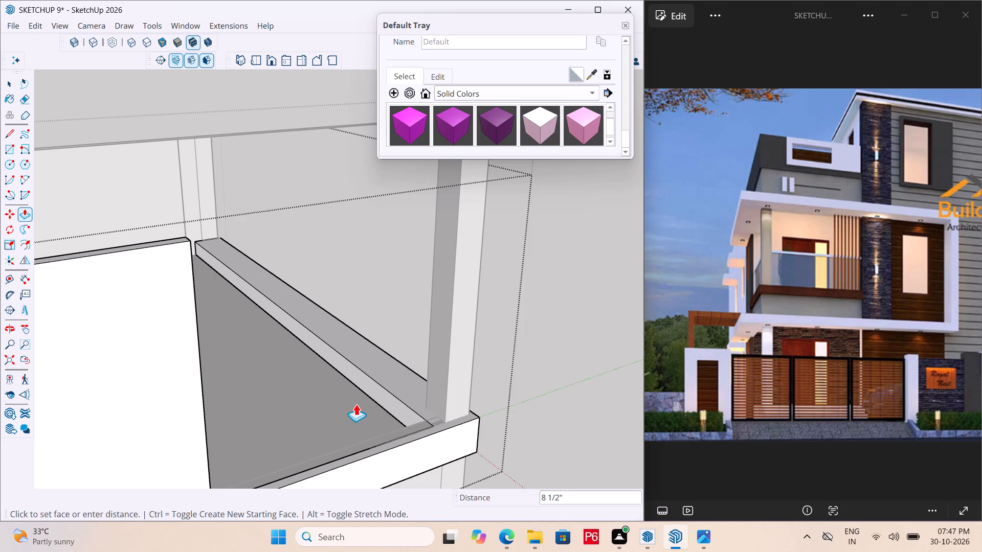
pyautogui.press('3')
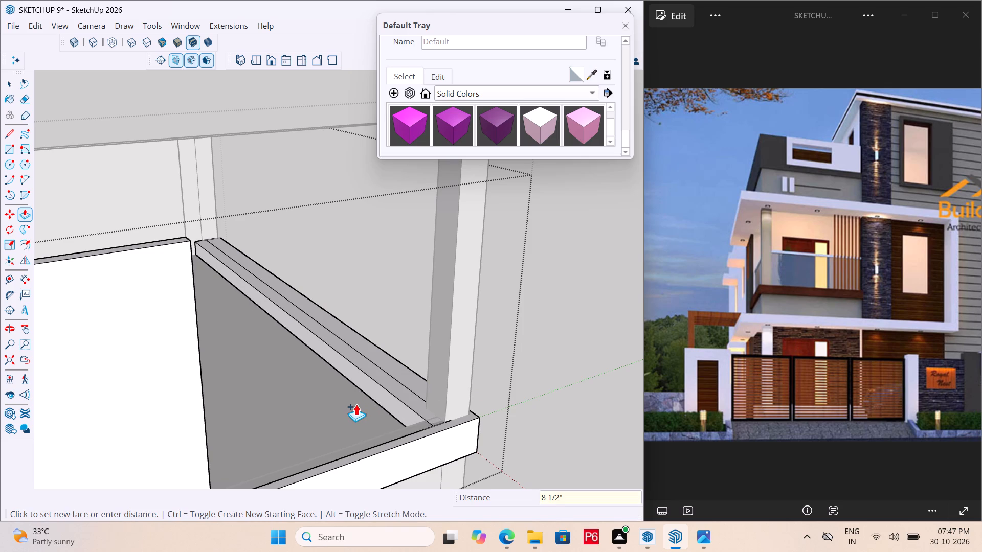
pyautogui.press('3')
pyautogui.hotkey('shift', '"')
pyautogui.press('Return')
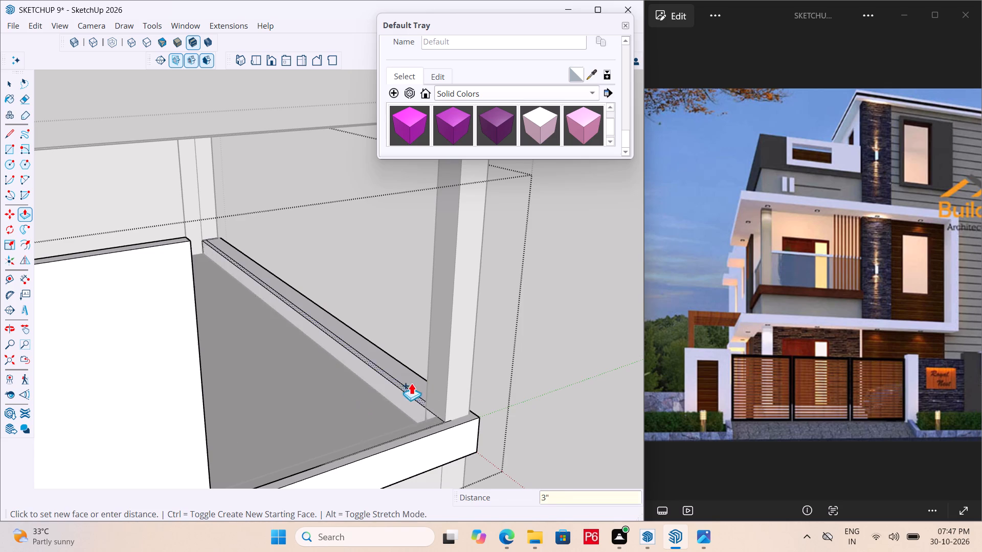
# Save the model with the divided front curb.
pyautogui.scroll(-1, 412, 382)
pyautogui.moveTo(409, 381); pyautogui.dragTo(0, 392, button='middle')
pyautogui.scroll(-5, 196, 378)
pyautogui.moveTo(231, 408); pyautogui.dragTo(76, 450, button='middle')
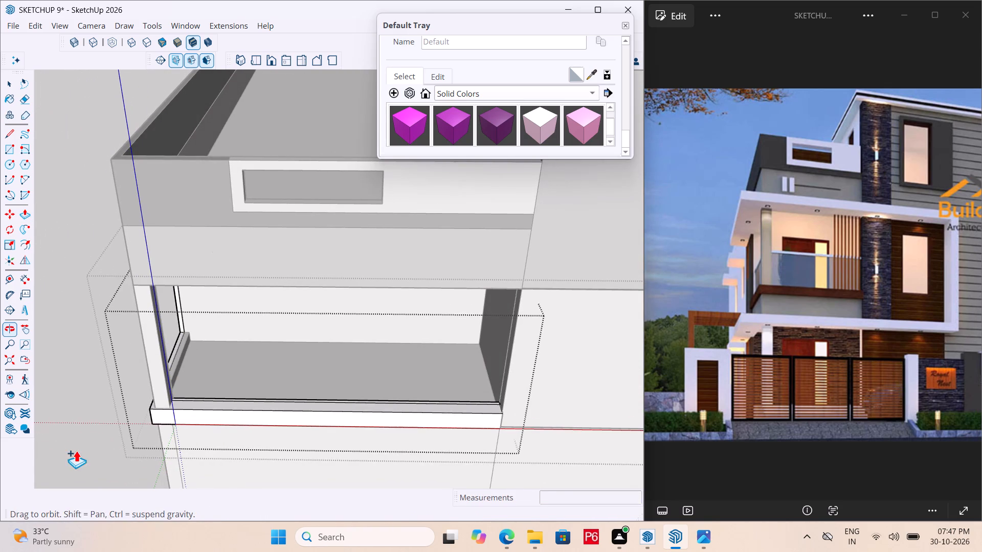
pyautogui.hotkey('ctrl', 's')
pyautogui.hotkey('ctrl', 's')
pyautogui.hotkey('ctrl', 's')
# Exit the nested group editing back to the whole model.
pyautogui.press('space')
pyautogui.click(91, 374)
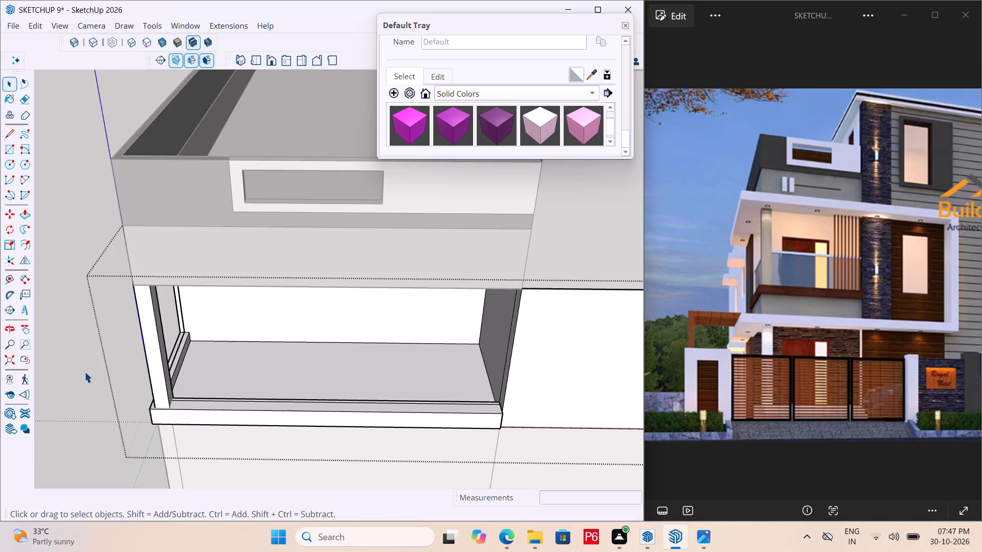
pyautogui.doubleClick(84, 372)
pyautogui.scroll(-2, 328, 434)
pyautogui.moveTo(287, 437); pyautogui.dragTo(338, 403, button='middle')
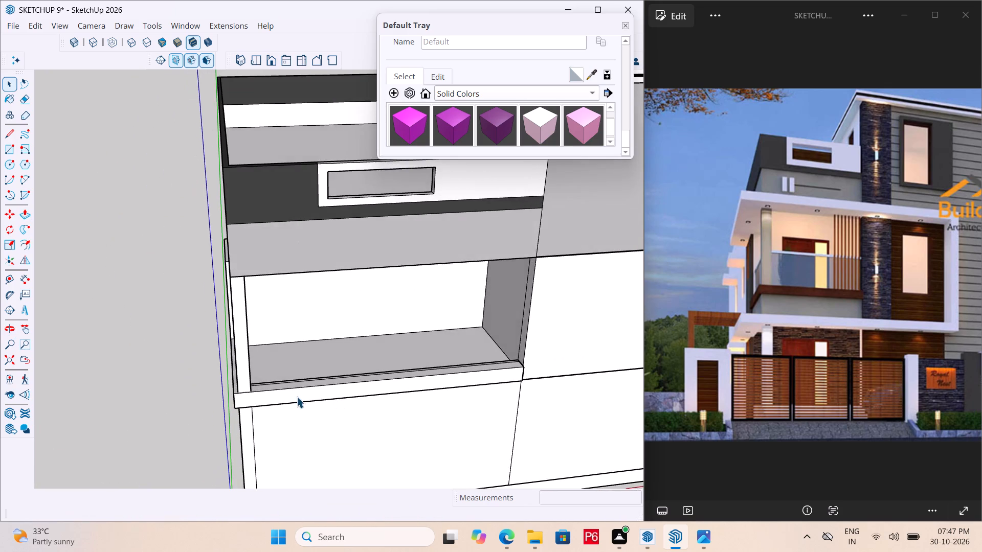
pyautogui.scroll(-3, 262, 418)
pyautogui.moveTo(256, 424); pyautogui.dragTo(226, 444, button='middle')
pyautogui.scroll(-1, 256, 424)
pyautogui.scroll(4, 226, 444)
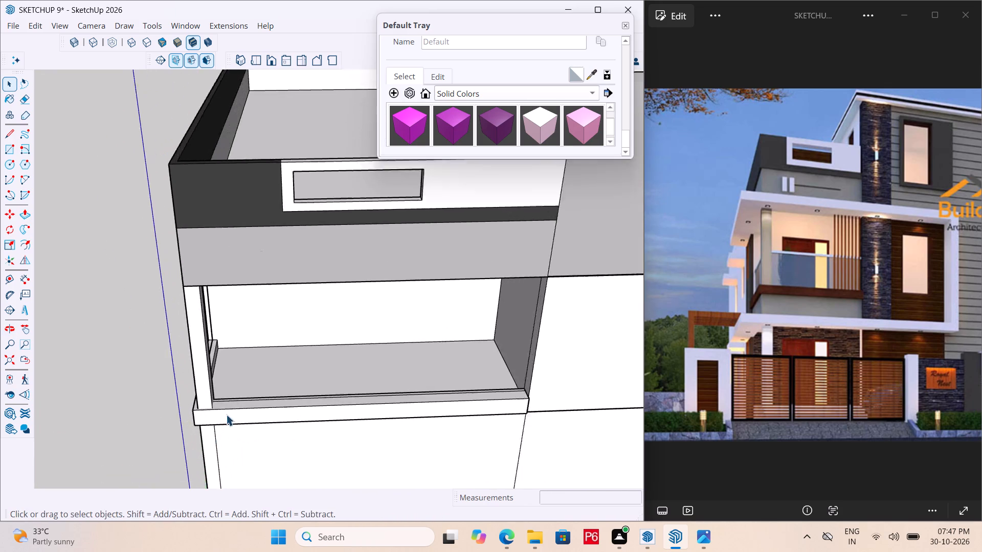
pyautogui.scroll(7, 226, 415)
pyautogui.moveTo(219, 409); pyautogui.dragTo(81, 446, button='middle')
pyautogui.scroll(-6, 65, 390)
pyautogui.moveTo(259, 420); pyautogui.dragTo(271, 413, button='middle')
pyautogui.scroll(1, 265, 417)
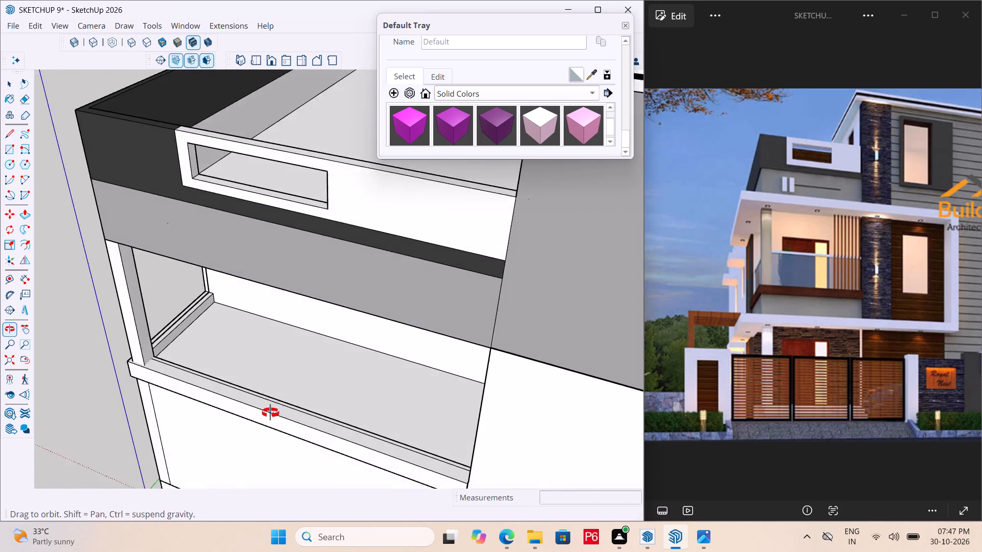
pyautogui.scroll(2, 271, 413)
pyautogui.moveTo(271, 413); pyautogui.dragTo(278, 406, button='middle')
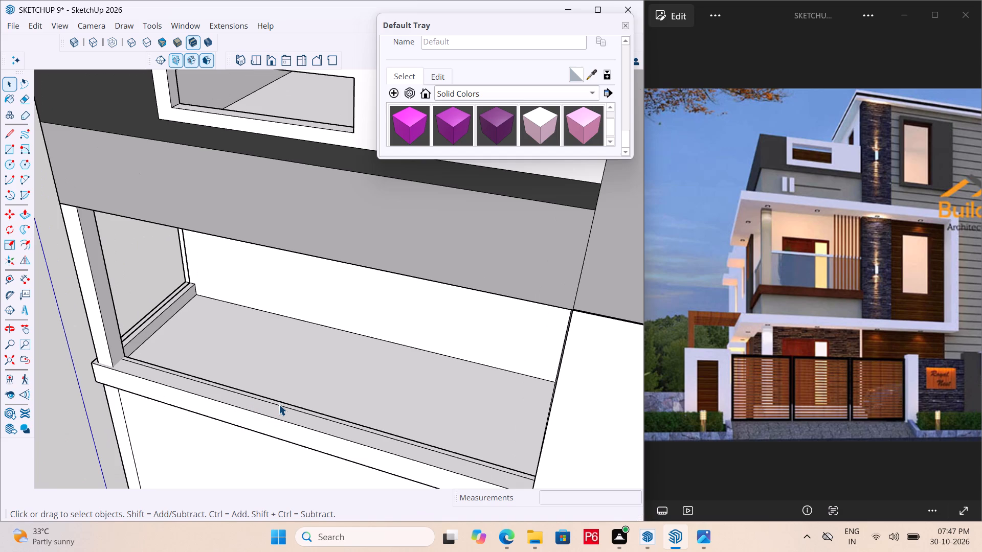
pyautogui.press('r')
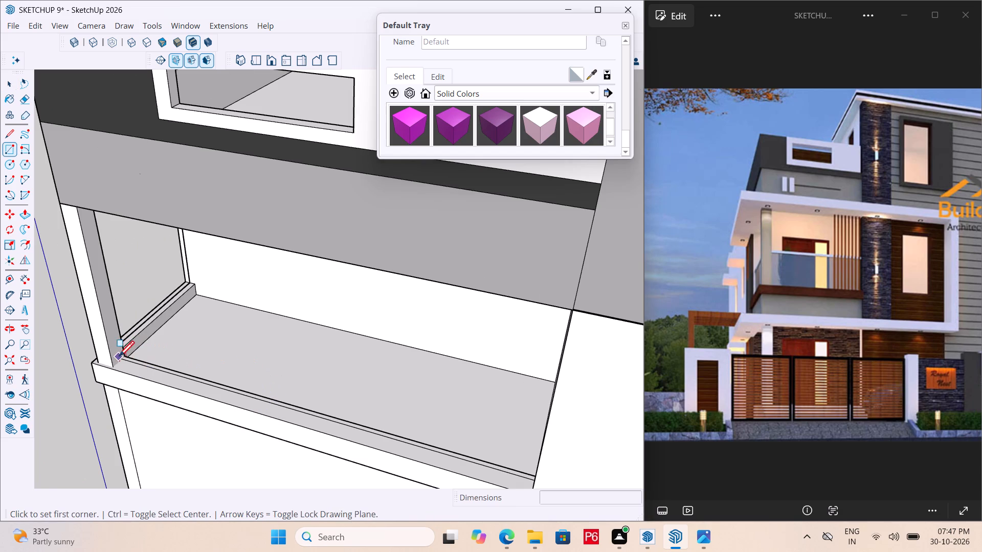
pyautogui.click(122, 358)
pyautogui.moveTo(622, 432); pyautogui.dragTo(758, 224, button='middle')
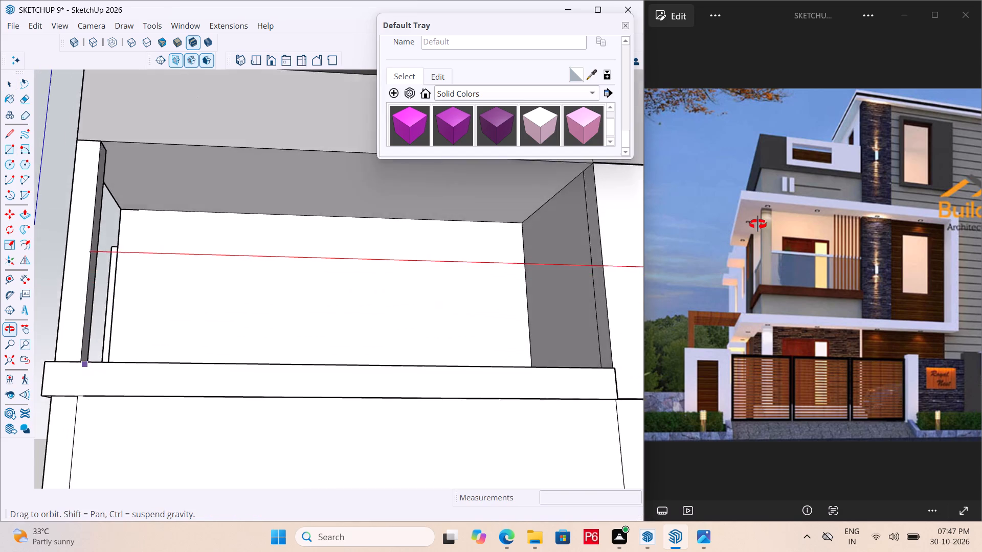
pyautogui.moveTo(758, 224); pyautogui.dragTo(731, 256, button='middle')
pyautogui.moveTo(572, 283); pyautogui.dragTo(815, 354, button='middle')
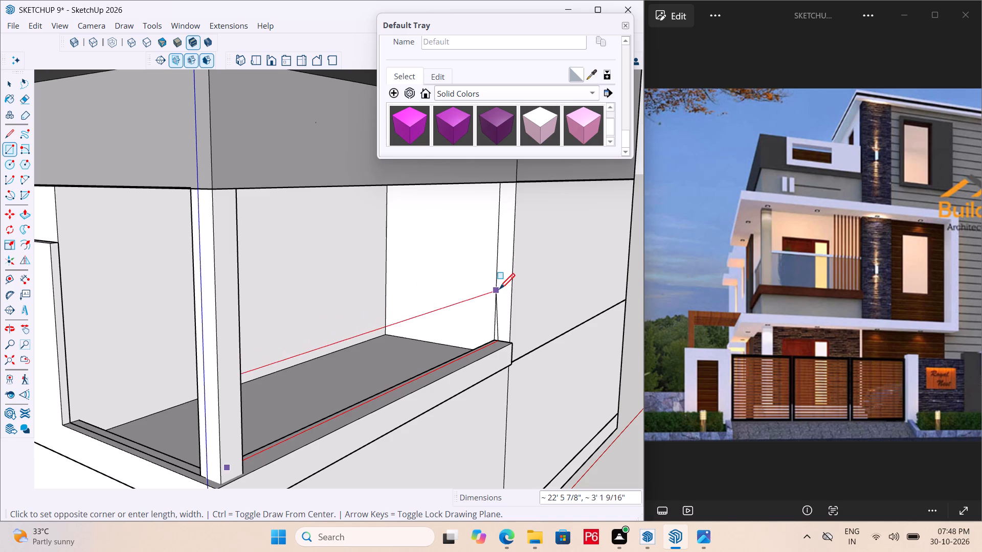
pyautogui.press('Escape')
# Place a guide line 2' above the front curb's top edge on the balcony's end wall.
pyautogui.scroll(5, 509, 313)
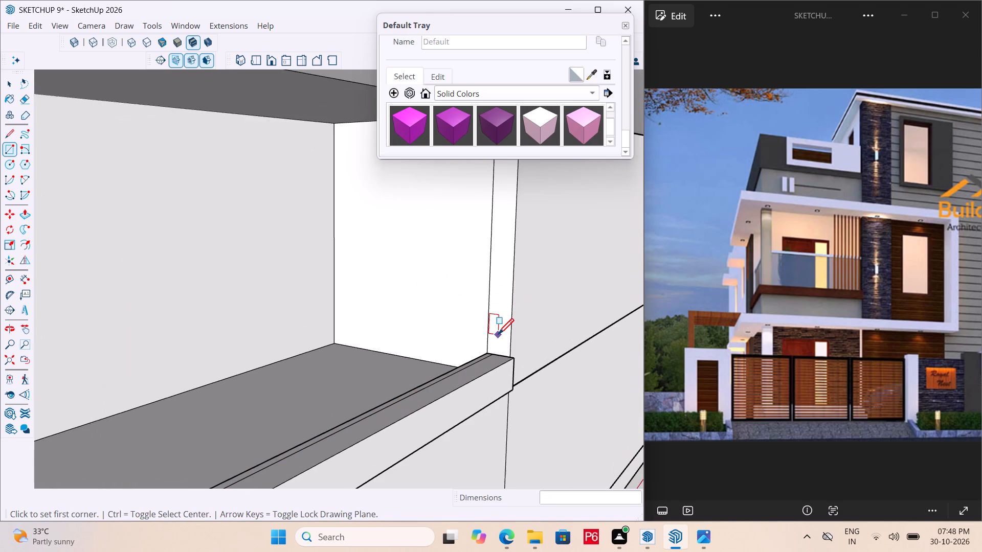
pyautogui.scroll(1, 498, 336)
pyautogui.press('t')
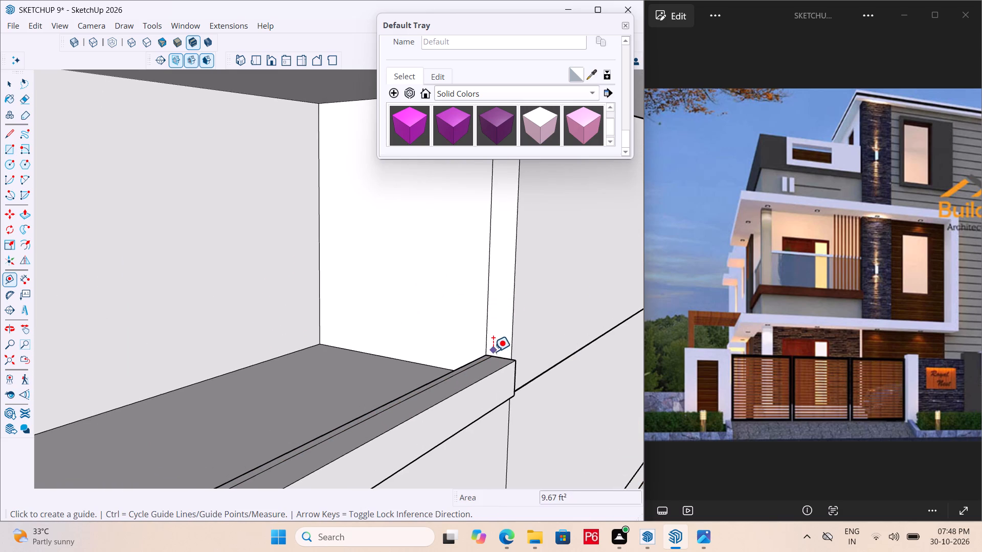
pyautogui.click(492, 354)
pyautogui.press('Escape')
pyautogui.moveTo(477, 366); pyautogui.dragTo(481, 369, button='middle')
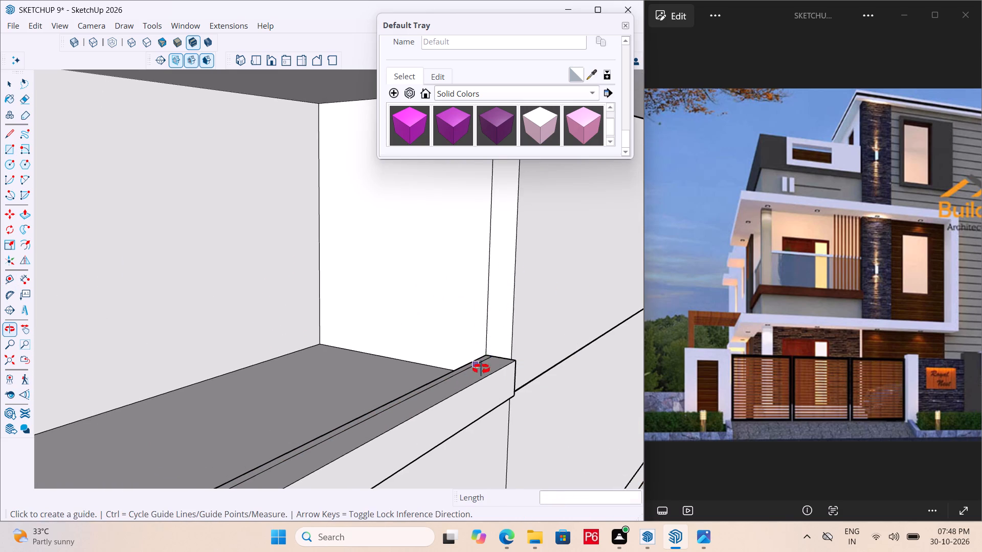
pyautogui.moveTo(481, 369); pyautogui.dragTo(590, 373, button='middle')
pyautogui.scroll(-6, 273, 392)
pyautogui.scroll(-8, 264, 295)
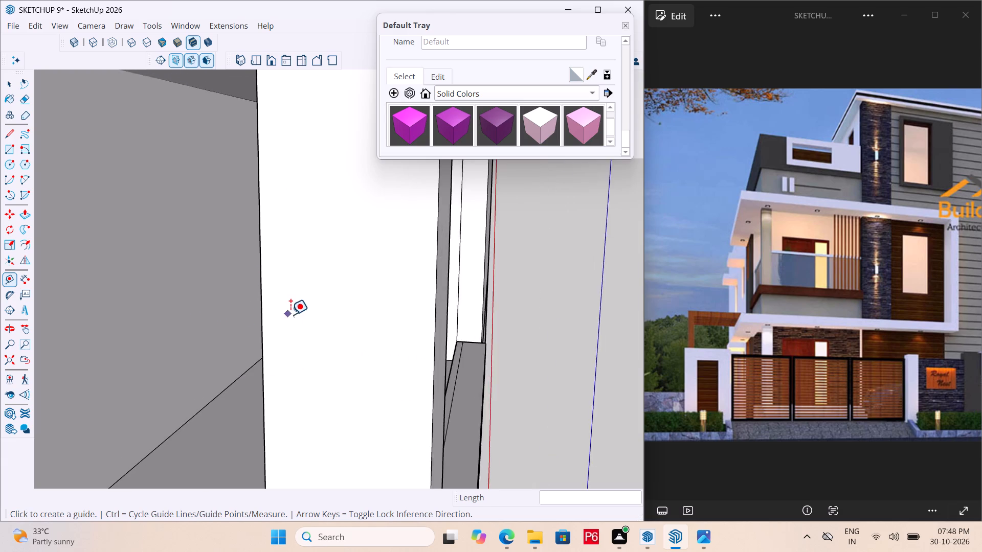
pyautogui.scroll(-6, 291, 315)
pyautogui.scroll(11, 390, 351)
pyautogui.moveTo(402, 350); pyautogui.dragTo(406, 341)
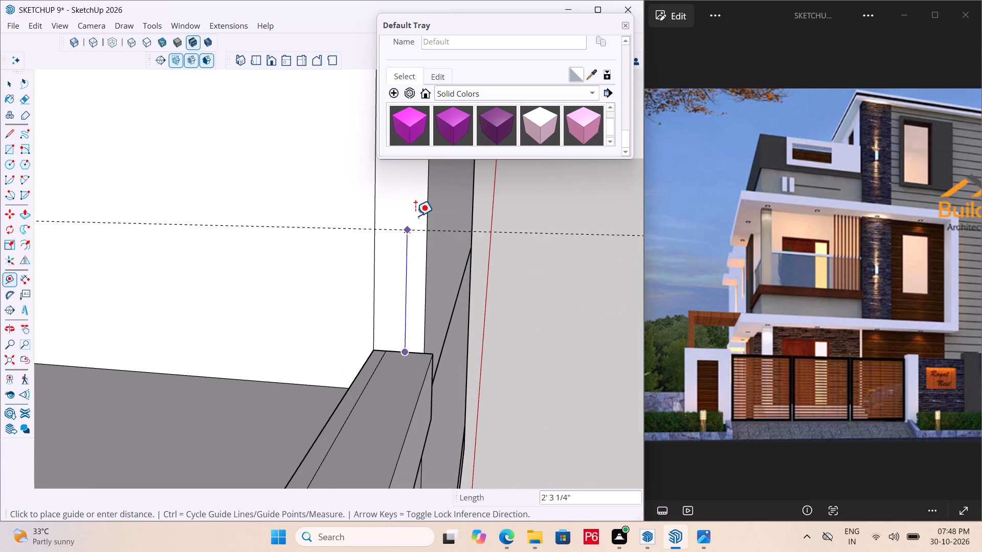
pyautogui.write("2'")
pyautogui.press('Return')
# Save the model with the guide line in place.
pyautogui.scroll(-6, 433, 285)
pyautogui.scroll(-1, 517, 327)
pyautogui.moveTo(515, 327); pyautogui.dragTo(434, 333, button='middle')
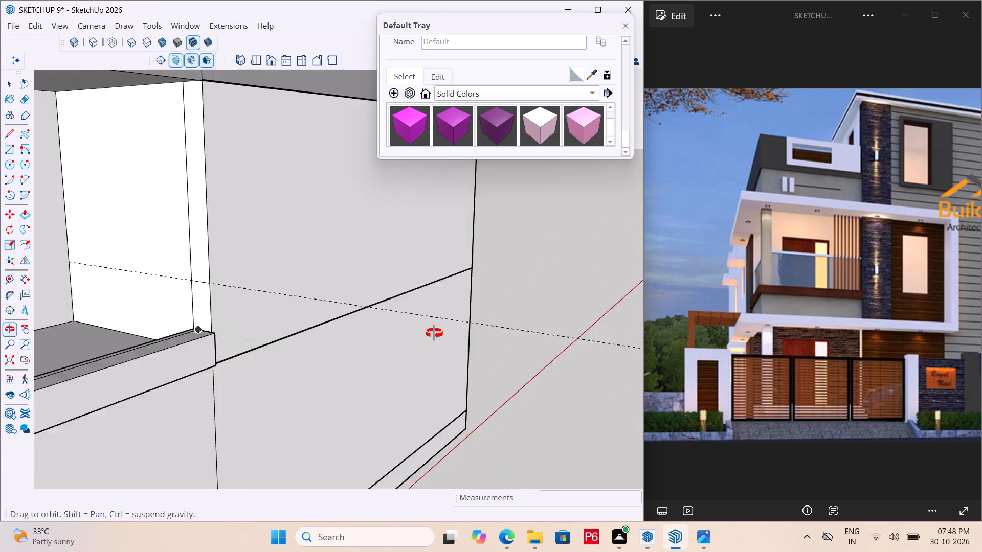
pyautogui.moveTo(434, 333); pyautogui.dragTo(438, 333, button='middle')
pyautogui.hotkey('ctrl', 's')
pyautogui.hotkey('ctrl', 's')
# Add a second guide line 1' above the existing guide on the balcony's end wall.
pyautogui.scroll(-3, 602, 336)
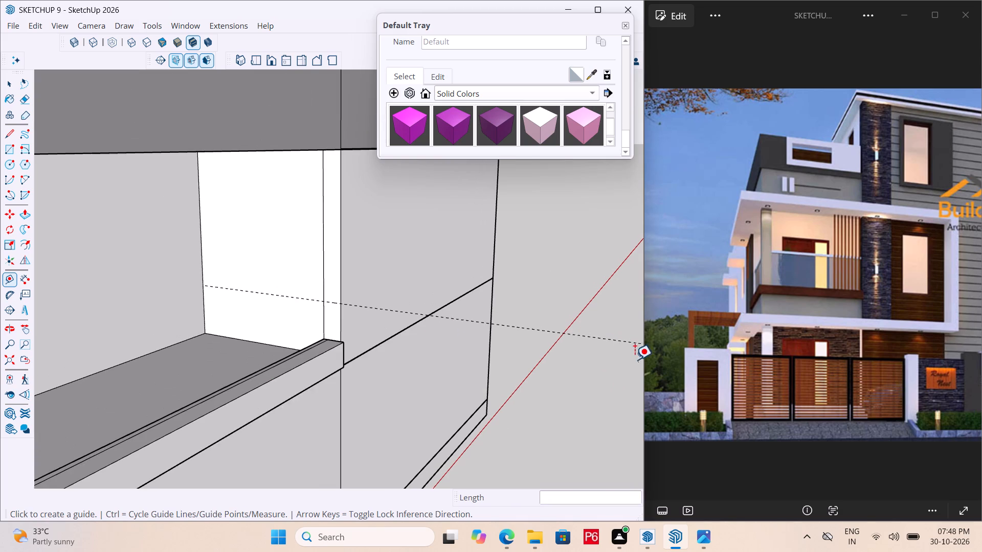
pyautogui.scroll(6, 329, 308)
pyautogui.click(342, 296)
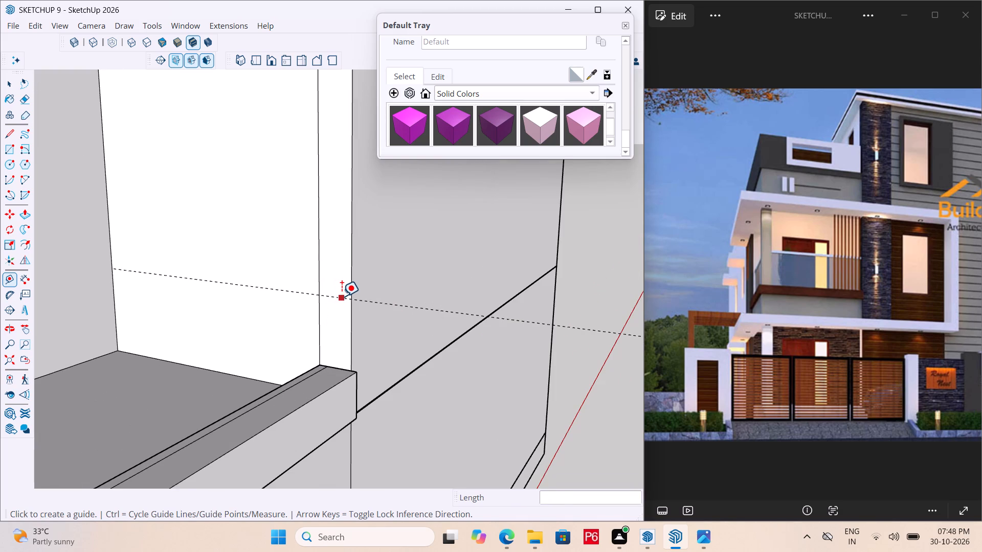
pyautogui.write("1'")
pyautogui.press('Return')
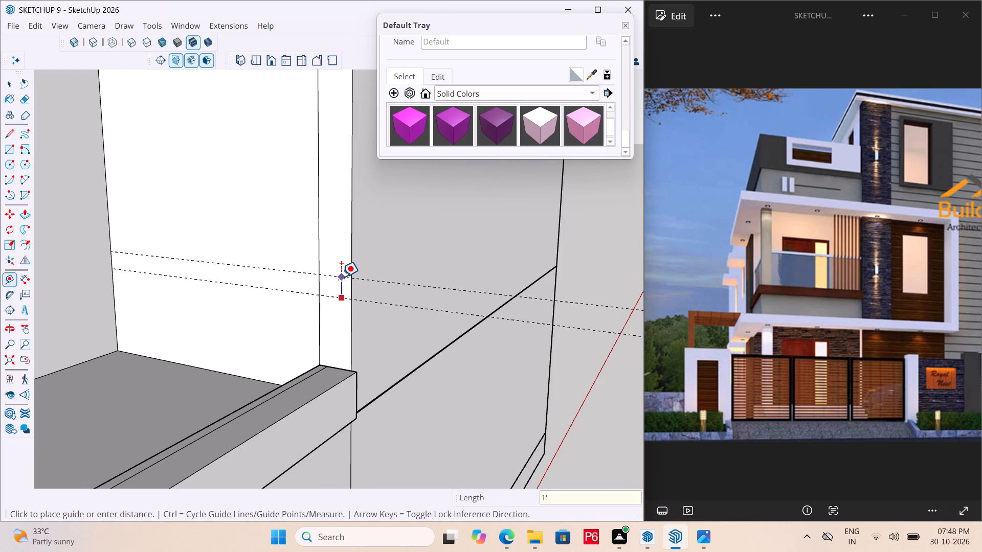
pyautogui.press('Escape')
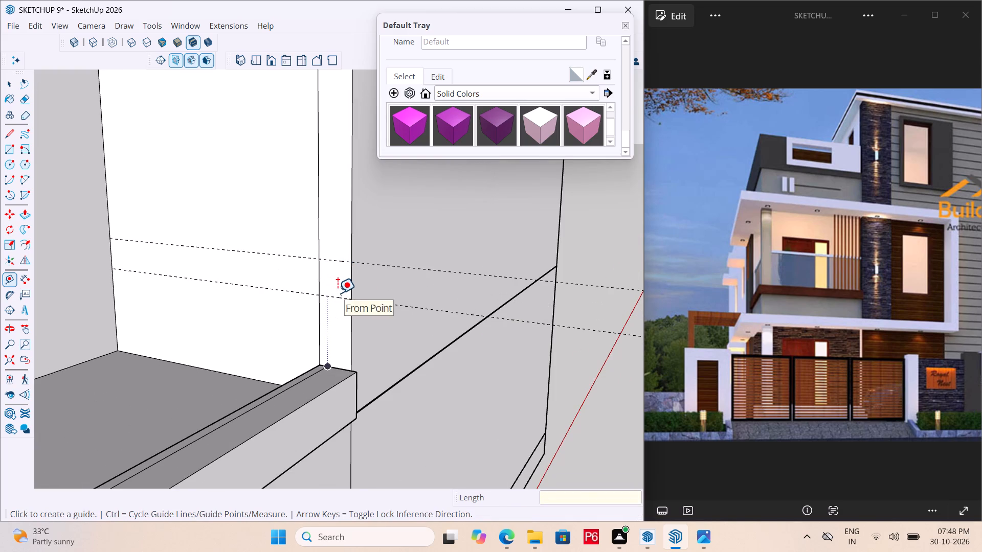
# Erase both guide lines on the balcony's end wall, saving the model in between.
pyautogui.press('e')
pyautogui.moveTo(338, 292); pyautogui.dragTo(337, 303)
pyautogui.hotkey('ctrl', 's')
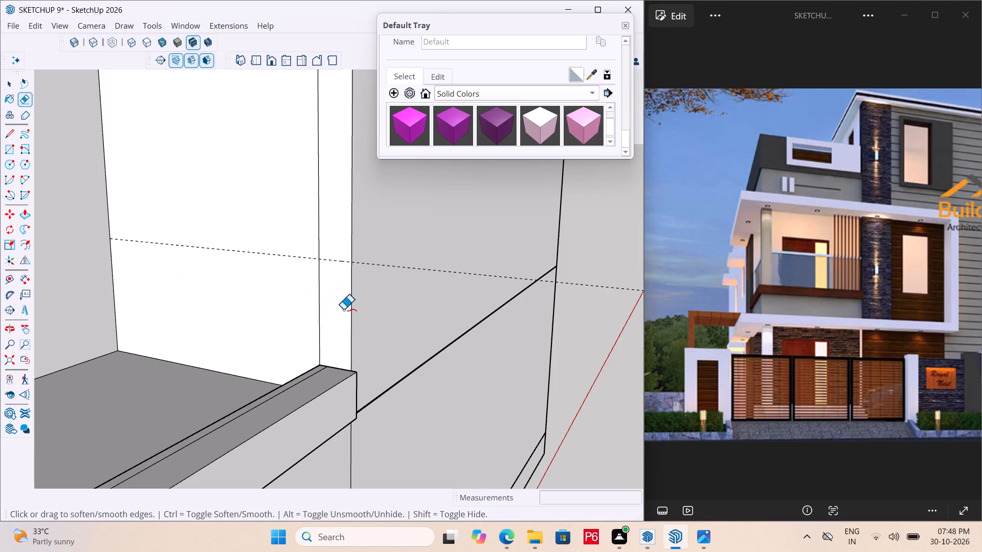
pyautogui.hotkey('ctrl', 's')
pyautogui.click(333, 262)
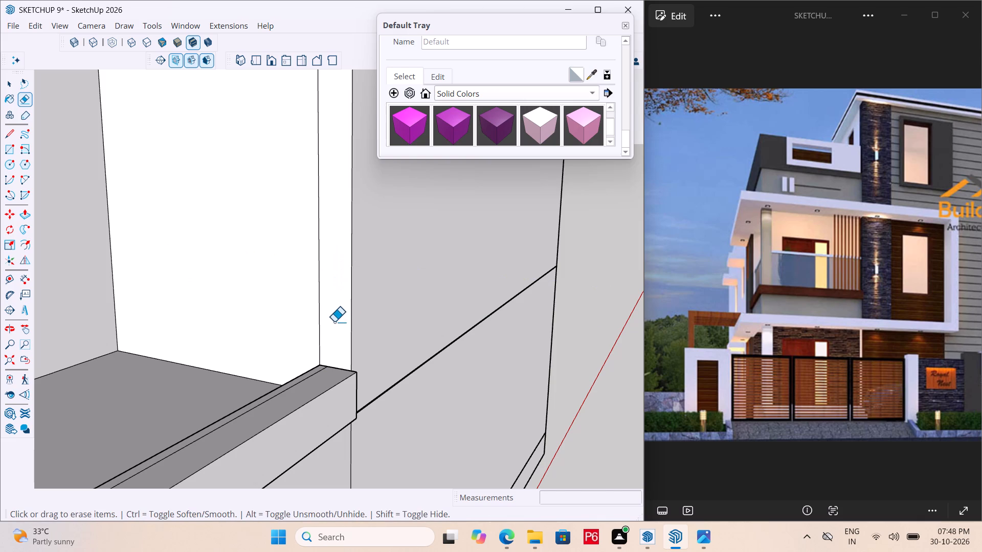
# Place a guide line 2'6" above the front curb's top edge on the balcony's end wall and save the model.
pyautogui.press('t')
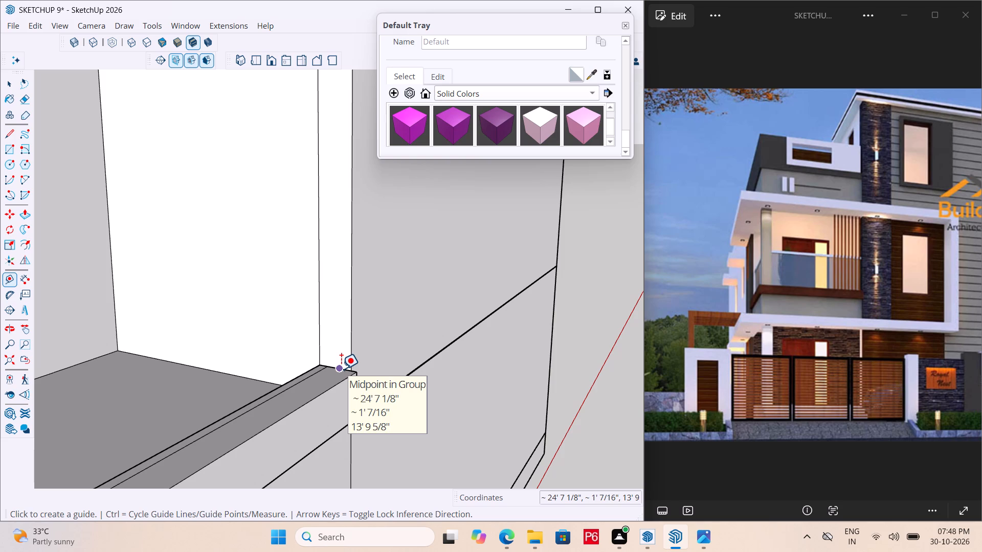
pyautogui.click(339, 368)
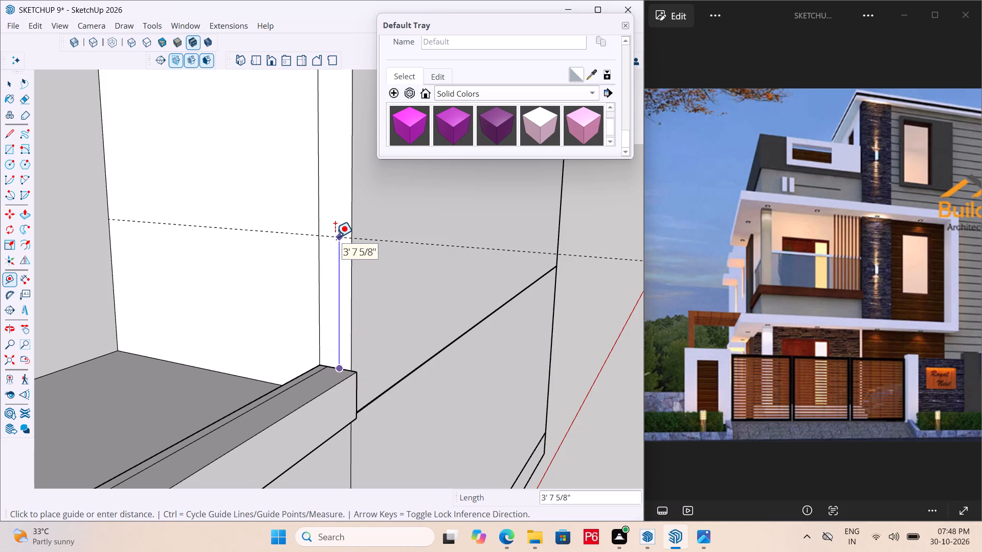
pyautogui.write("2'")
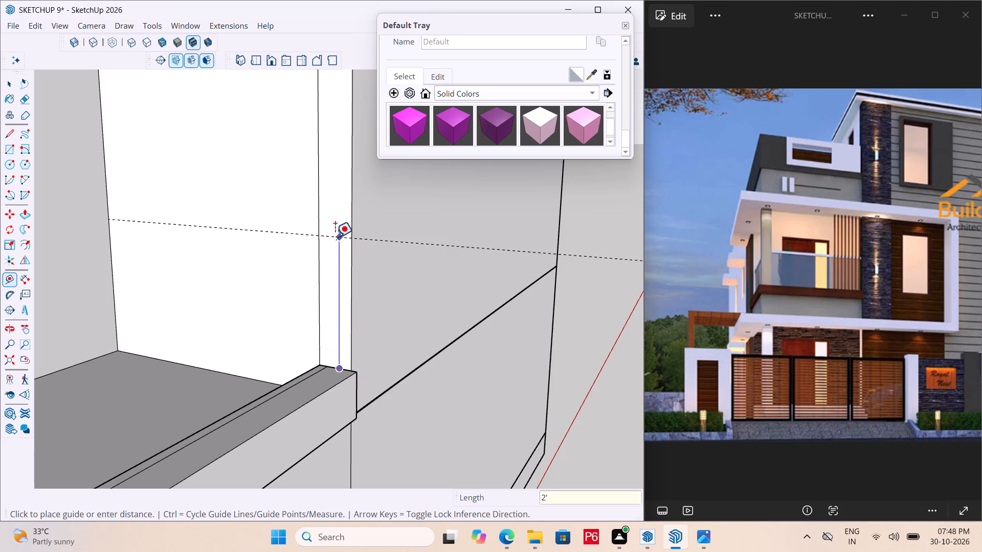
pyautogui.press('6')
pyautogui.hotkey('shift', '"')
pyautogui.press('Return')
pyautogui.hotkey('ctrl', 's')
pyautogui.hotkey('ctrl', 's')
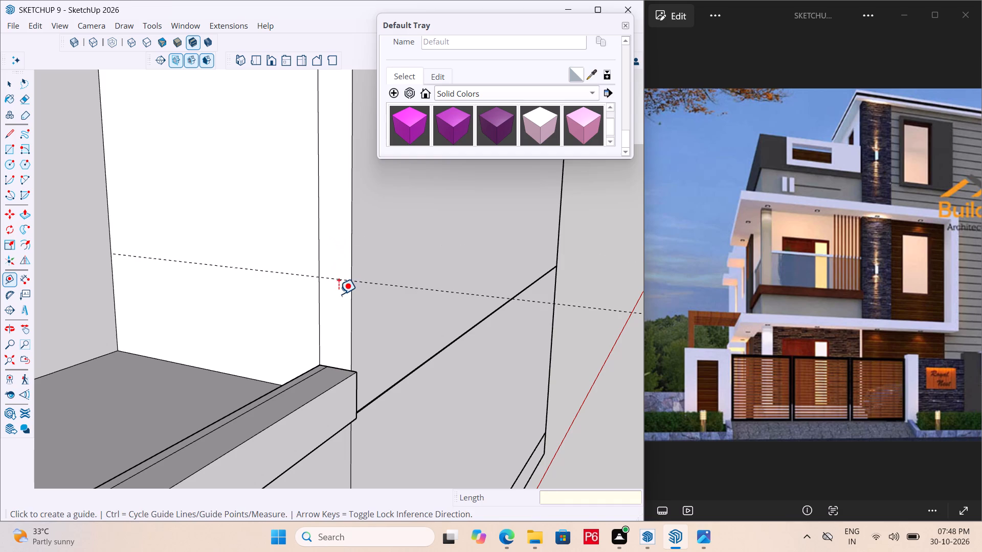
# Draw a 1' line along the guide across the end wall's narrow strip above the front curb and save.
pyautogui.press('l')
pyautogui.click(317, 278)
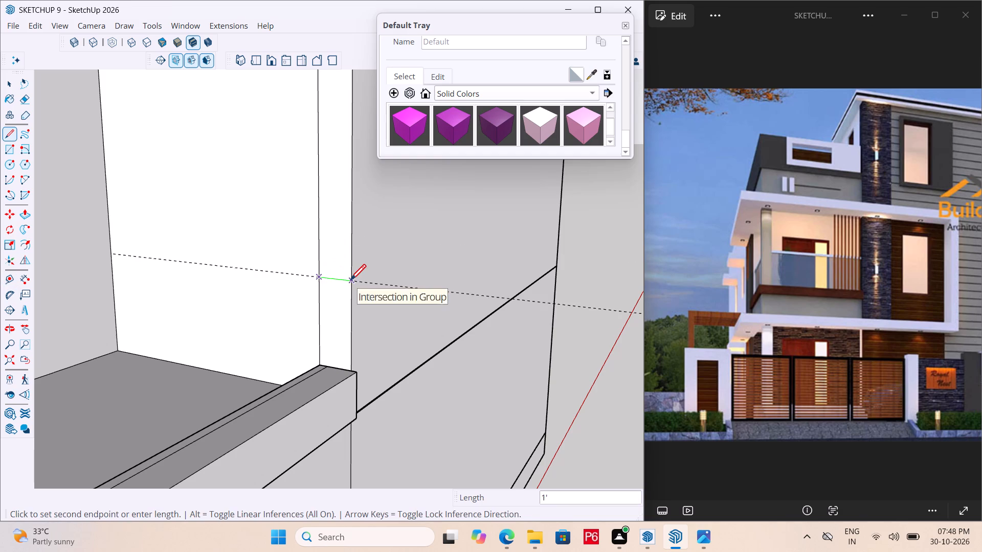
pyautogui.click(350, 282)
pyautogui.hotkey('ctrl', 's')
pyautogui.hotkey('ctrl', 's')
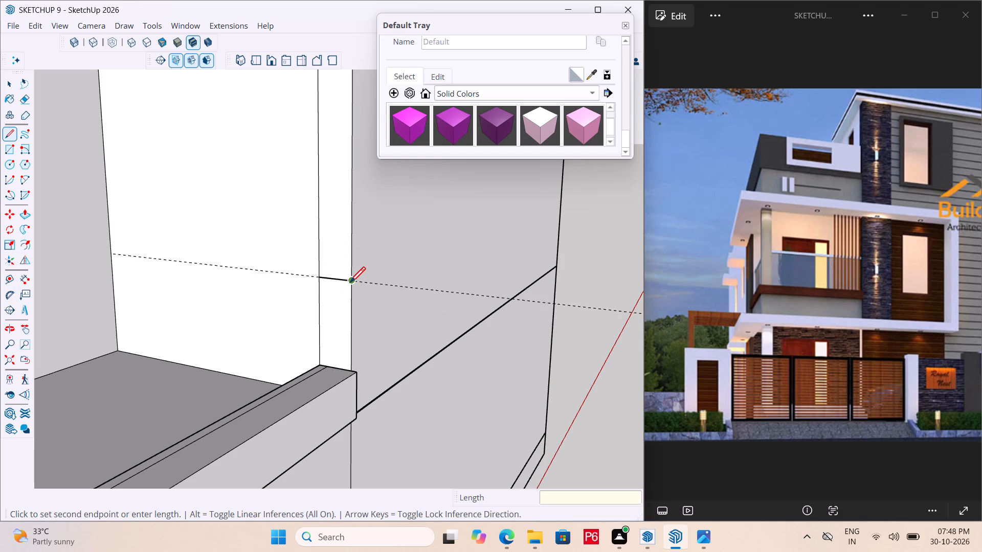
# Erase the guide line crossing the balcony's end wall.
pyautogui.press('space')
pyautogui.press('e')
pyautogui.moveTo(289, 269); pyautogui.dragTo(287, 273)
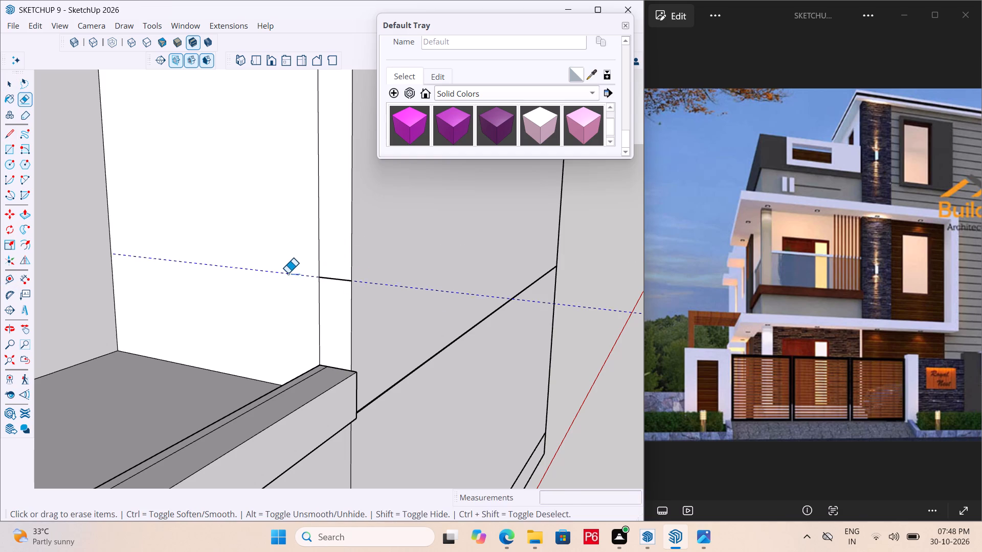
pyautogui.moveTo(287, 273); pyautogui.dragTo(285, 276)
# Draw a narrow upright rectangle from the line's inner end down to the front curb's dividing edge.
pyautogui.press('r')
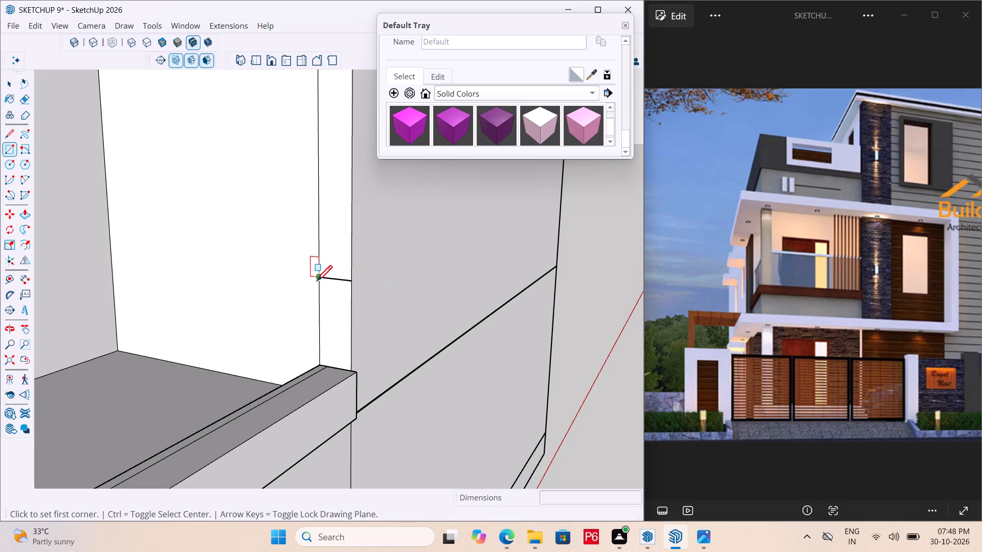
pyautogui.click(318, 281)
pyautogui.scroll(5, 328, 362)
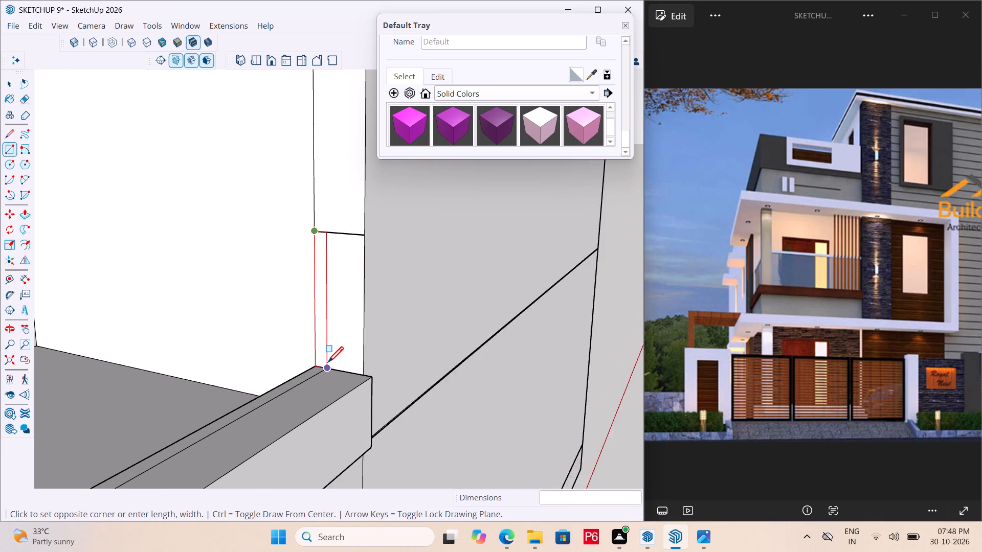
pyautogui.scroll(1, 328, 364)
pyautogui.click(328, 364)
pyautogui.press('space')
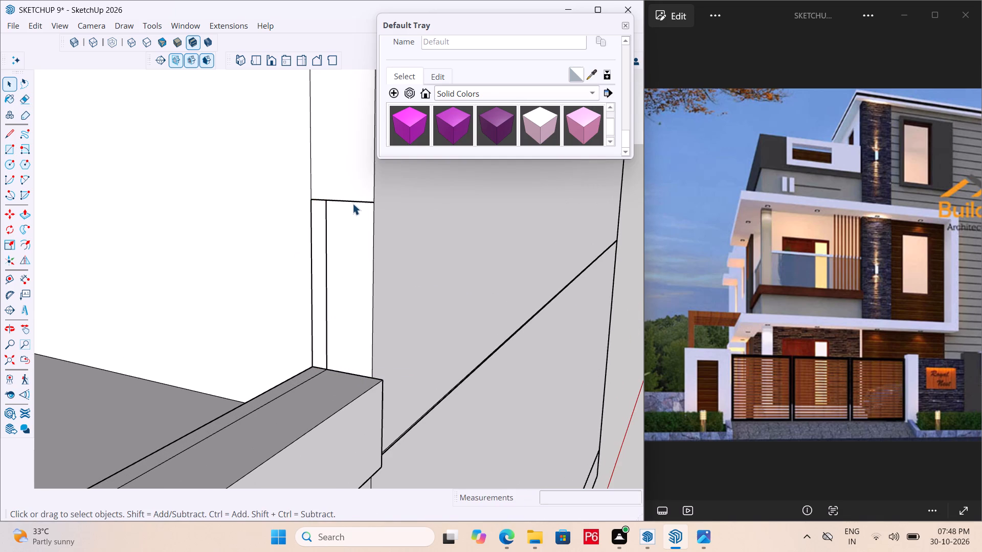
# Erase the leftover line segment between the narrow rectangle and the wall's outer edge, and save the model.
pyautogui.press('r')
pyautogui.write('EW')
pyautogui.moveTo(355, 197); pyautogui.dragTo(355, 217)
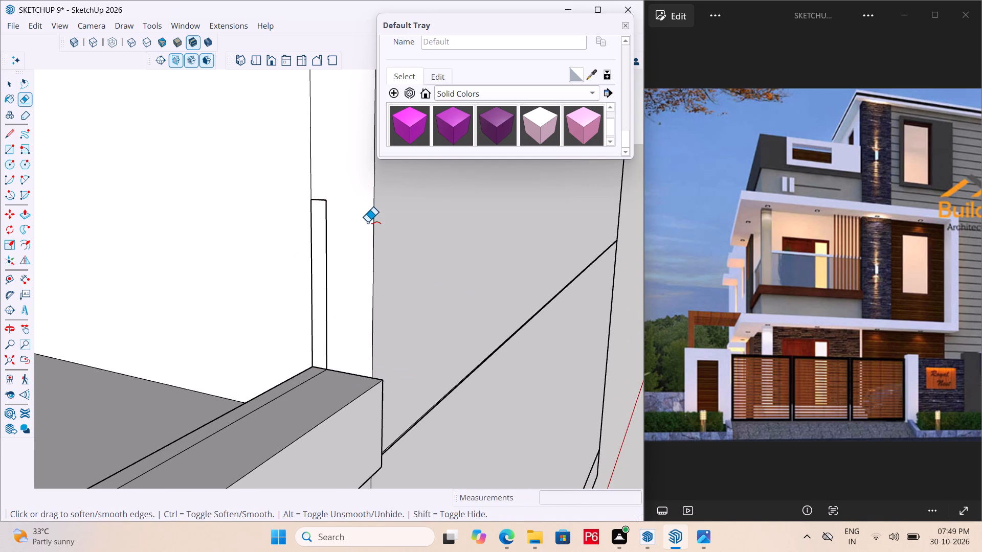
pyautogui.hotkey('ctrl', 's')
pyautogui.hotkey('ctrl', 's')
# Make a group from the narrow rectangle's face and its edges.
pyautogui.press('space')
pyautogui.doubleClick(322, 249)
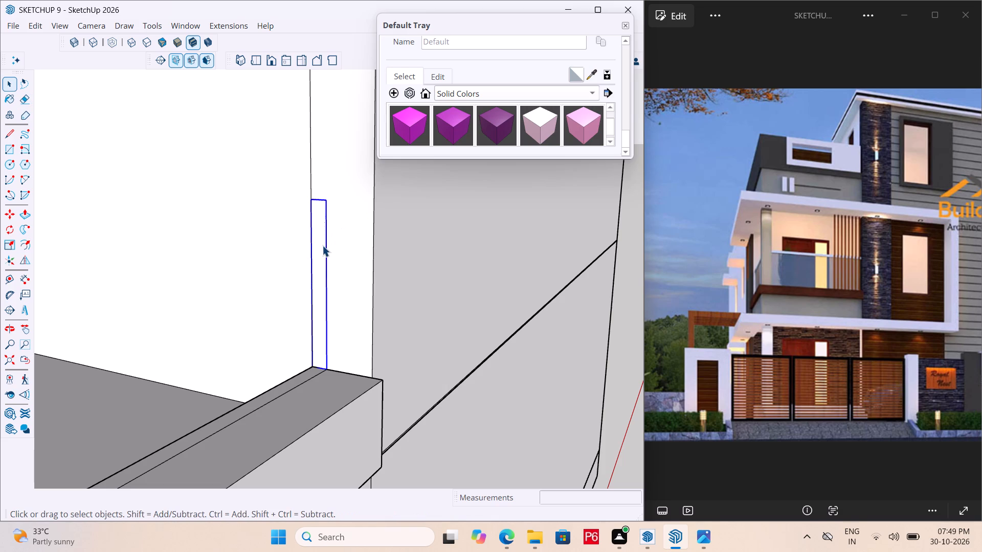
pyautogui.rightClick(322, 245)
pyautogui.click(378, 367)
# Open the narrow rectangle's group and extrude its face along the balcony's front curb to the corner column.
pyautogui.doubleClick(320, 315)
pyautogui.click(320, 300)
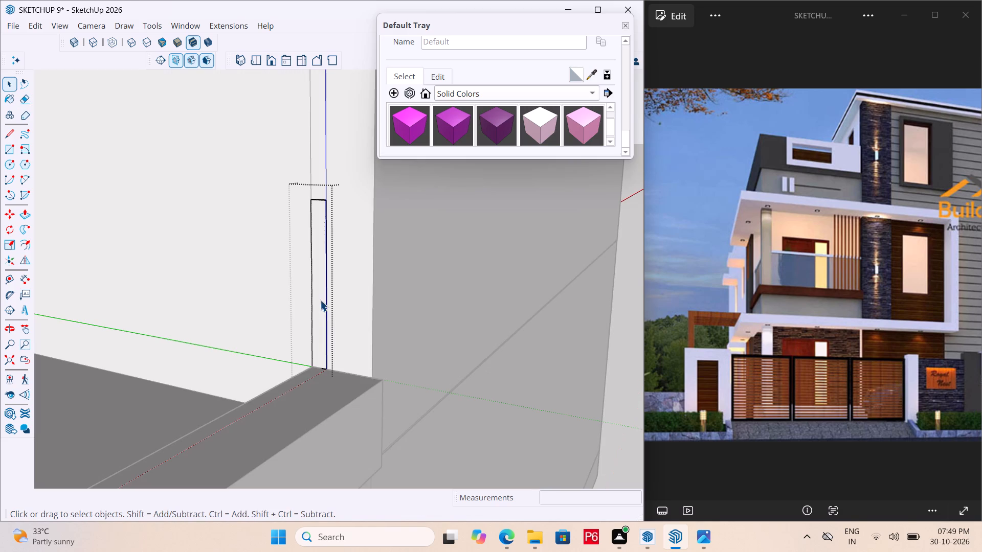
pyautogui.press('p')
pyautogui.click(320, 300)
pyautogui.scroll(-12, 371, 305)
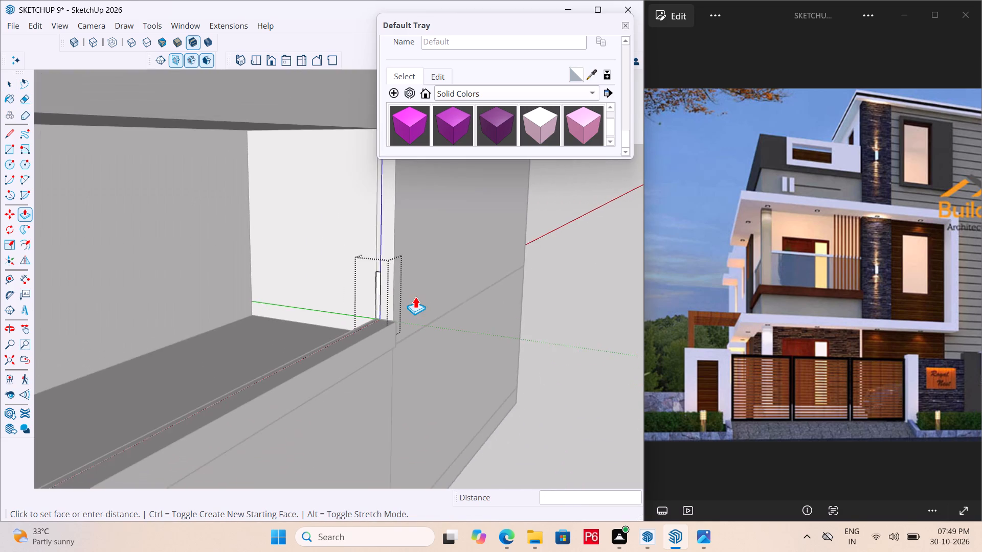
pyautogui.scroll(-11, 415, 296)
pyautogui.moveTo(365, 334); pyautogui.dragTo(5, 340, button='middle')
pyautogui.scroll(6, 149, 292)
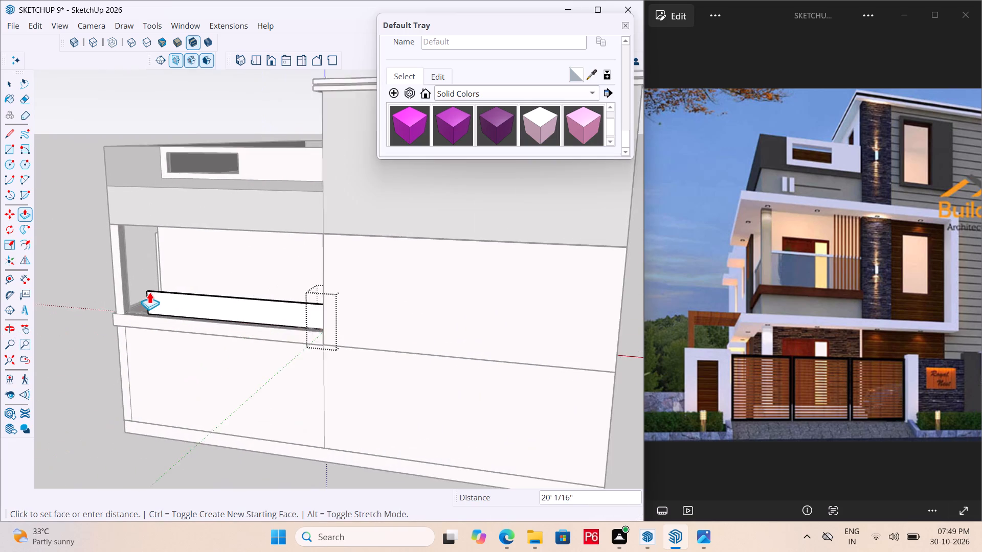
pyautogui.scroll(16, 149, 292)
pyautogui.click(114, 290)
# Push the railing panel's balcony-side face inward about 2 1/16" to make the panel thinner.
pyautogui.scroll(1, 105, 318)
pyautogui.moveTo(105, 332); pyautogui.dragTo(288, 386, button='middle')
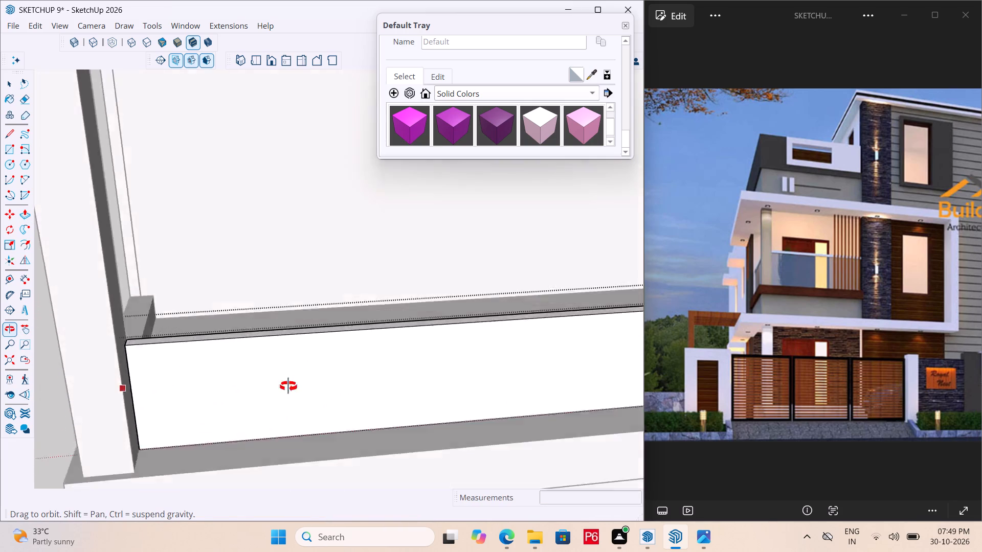
pyautogui.moveTo(288, 386); pyautogui.dragTo(477, 416, button='middle')
pyautogui.scroll(-5, 353, 374)
pyautogui.moveTo(310, 387); pyautogui.dragTo(567, 386, button='middle')
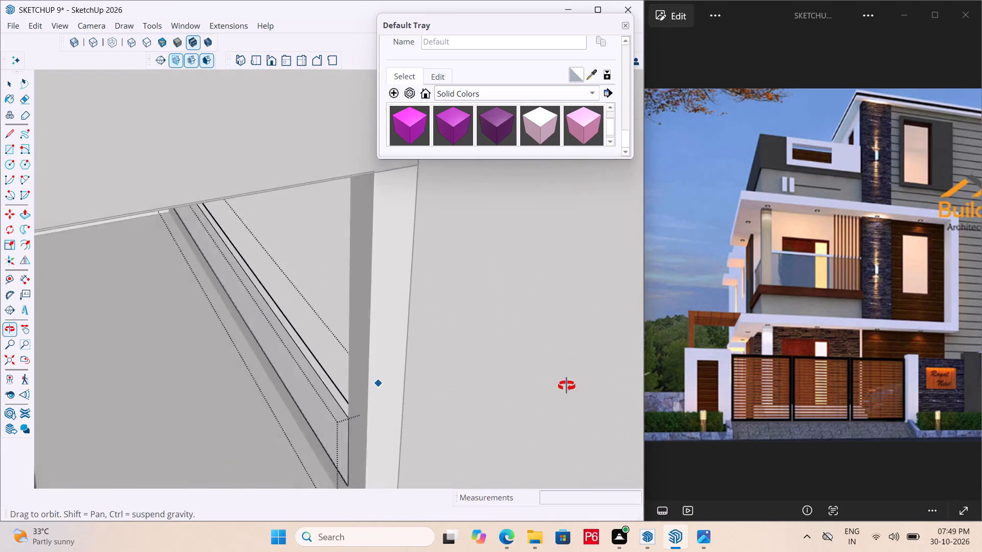
pyautogui.moveTo(567, 386); pyautogui.dragTo(568, 385, button='middle')
pyautogui.scroll(5, 199, 432)
pyautogui.press('space')
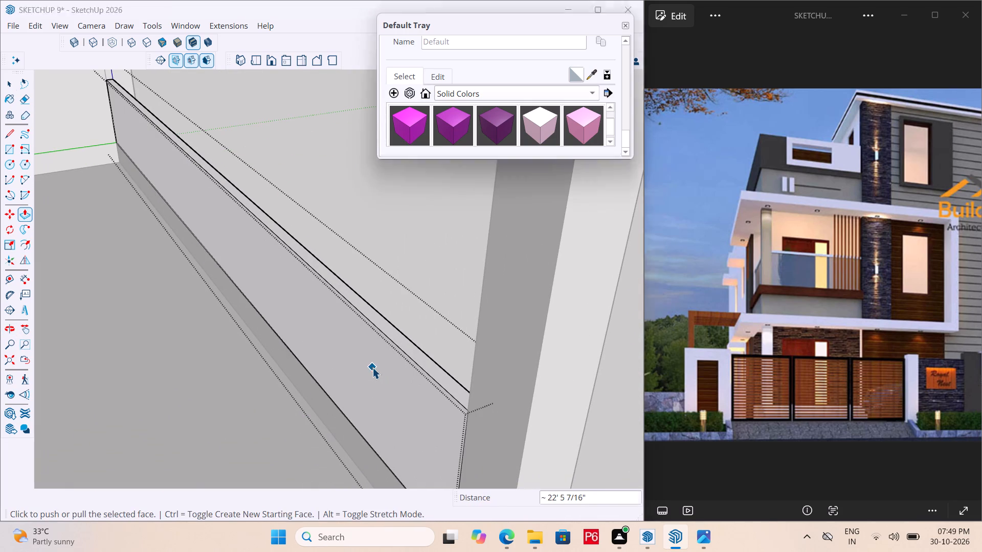
pyautogui.click(372, 367)
pyautogui.press('p')
pyautogui.click(368, 363)
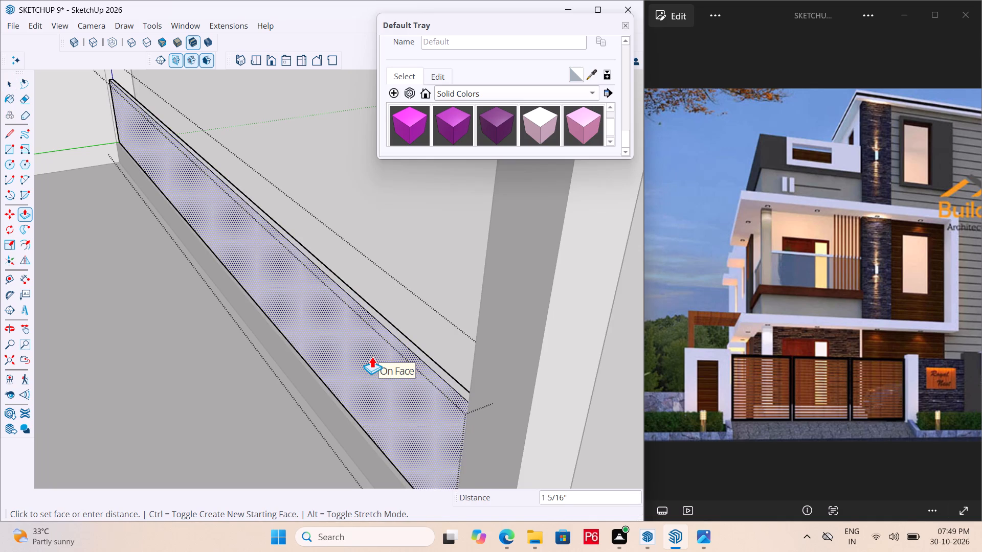
pyautogui.scroll(2, 370, 357)
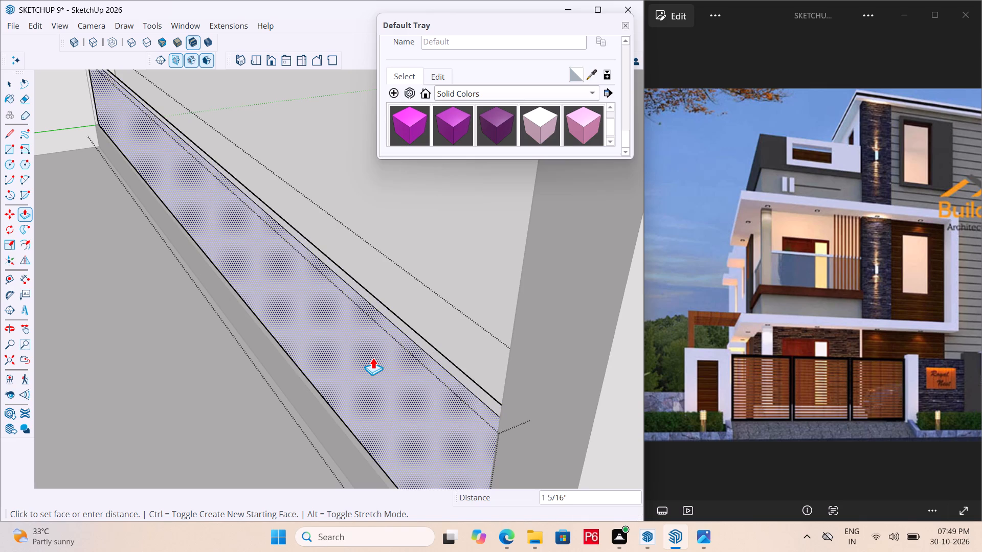
pyautogui.scroll(2, 373, 356)
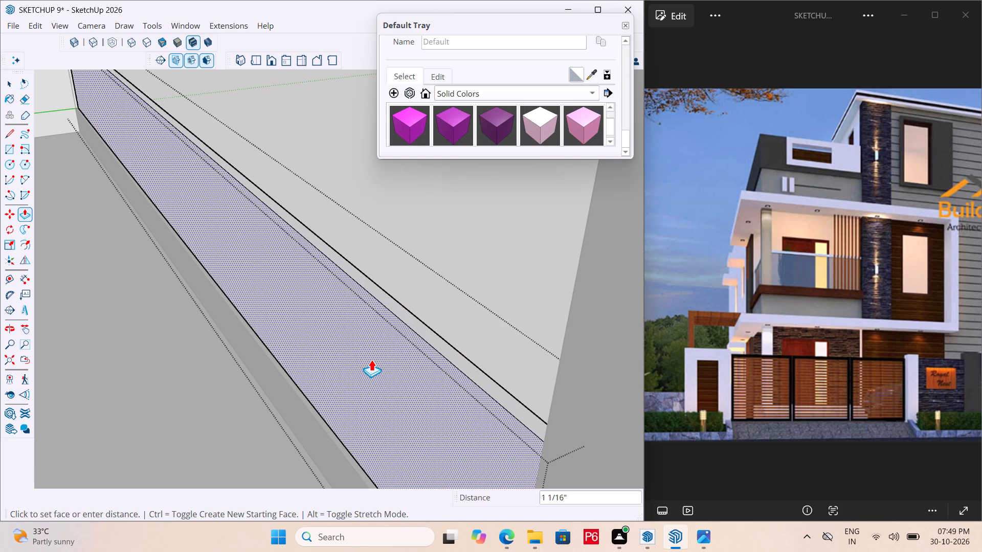
pyautogui.scroll(1, 372, 359)
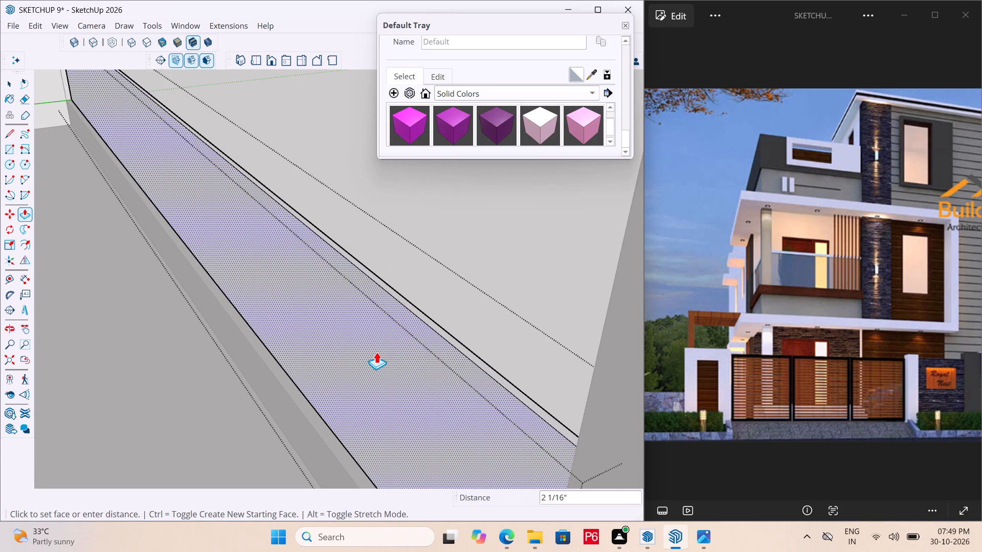
pyautogui.click(376, 352)
# Save the model and leave the railing panel group.
pyautogui.scroll(-4, 407, 344)
pyautogui.hotkey('ctrl', 's')
pyautogui.hotkey('ctrl', 's')
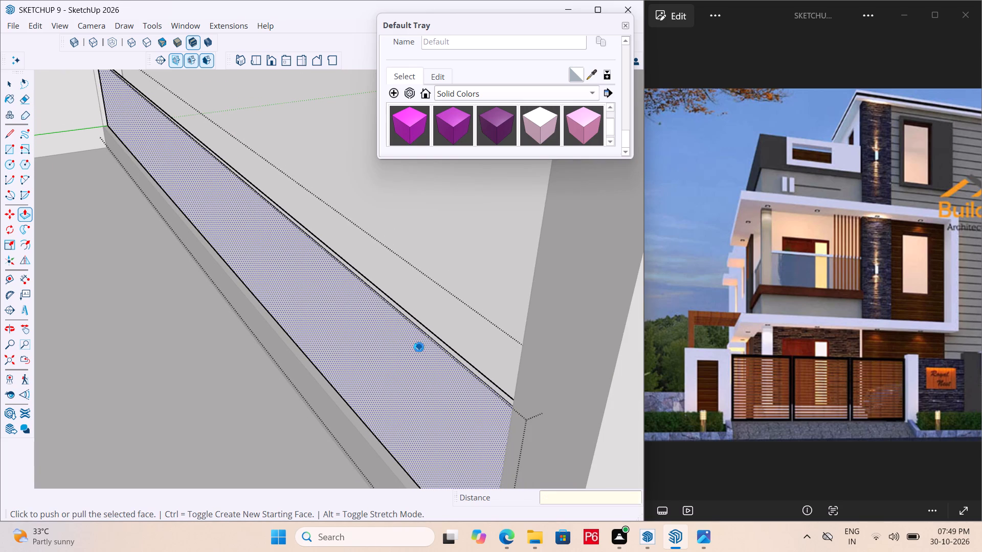
pyautogui.hotkey('ctrl', 's')
pyautogui.hotkey('ctrl', 's')
pyautogui.hotkey('ctrl', 's')
pyautogui.hotkey('ctrl', 's')
pyautogui.hotkey('ctrl', 's')
pyautogui.scroll(-6, 438, 367)
pyautogui.hotkey('ctrl', 's')
pyautogui.hotkey('ctrl', 's')
pyautogui.hotkey('ctrl', 's')
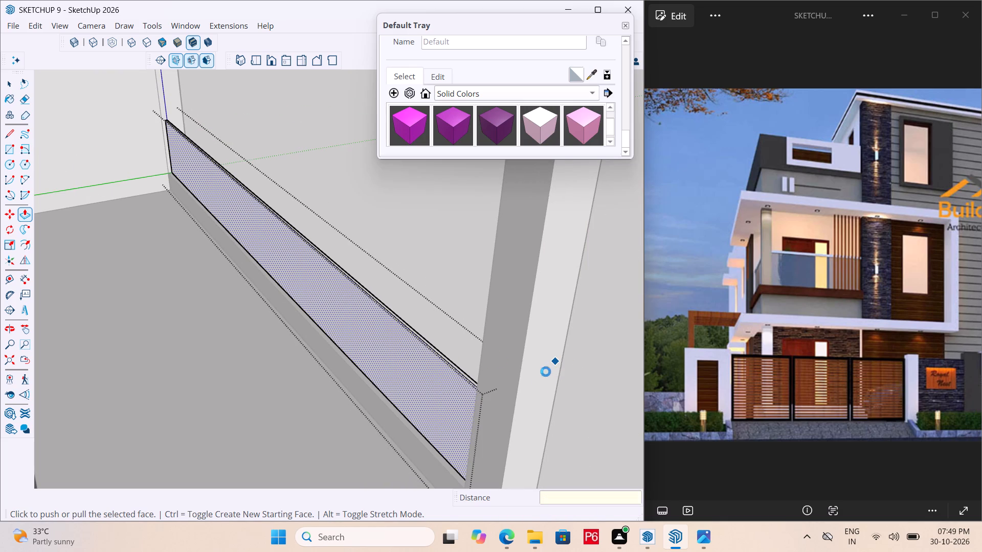
pyautogui.hotkey('ctrl', 's')
pyautogui.hotkey('ctrl', 's')
pyautogui.scroll(-15, 544, 372)
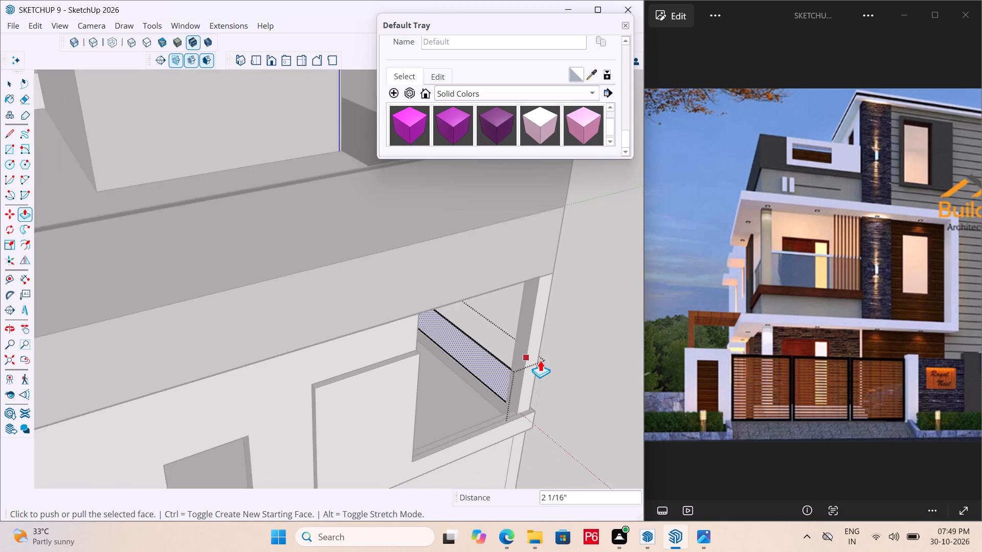
pyautogui.moveTo(542, 360); pyautogui.dragTo(63, 306, button='middle')
pyautogui.moveTo(67, 306); pyautogui.dragTo(171, 320, button='middle')
pyautogui.press('space')
pyautogui.scroll(-6, 162, 324)
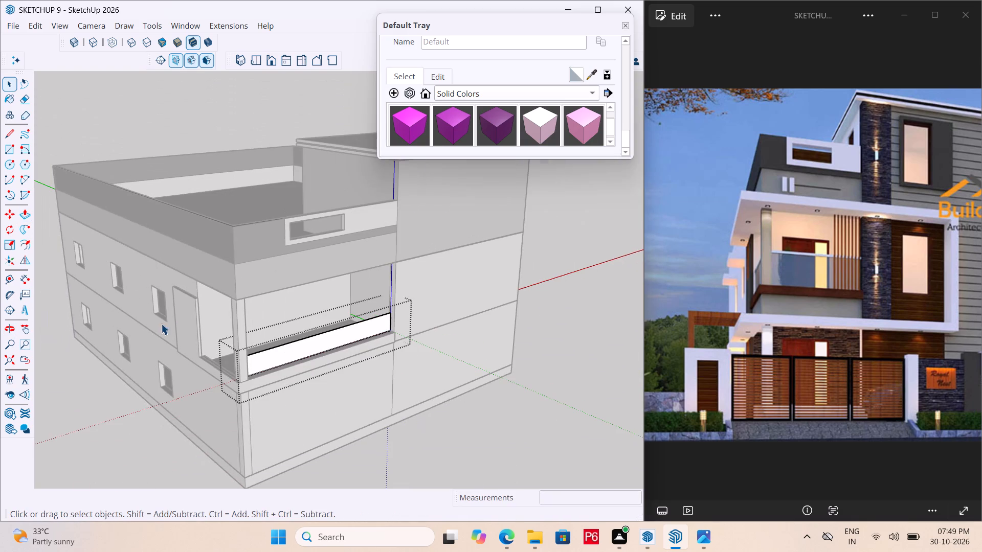
pyautogui.click(476, 408)
# Reopen the railing panel group and paint its outer and inner faces with the Glass_Basic_01 material.
pyautogui.scroll(9, 183, 351)
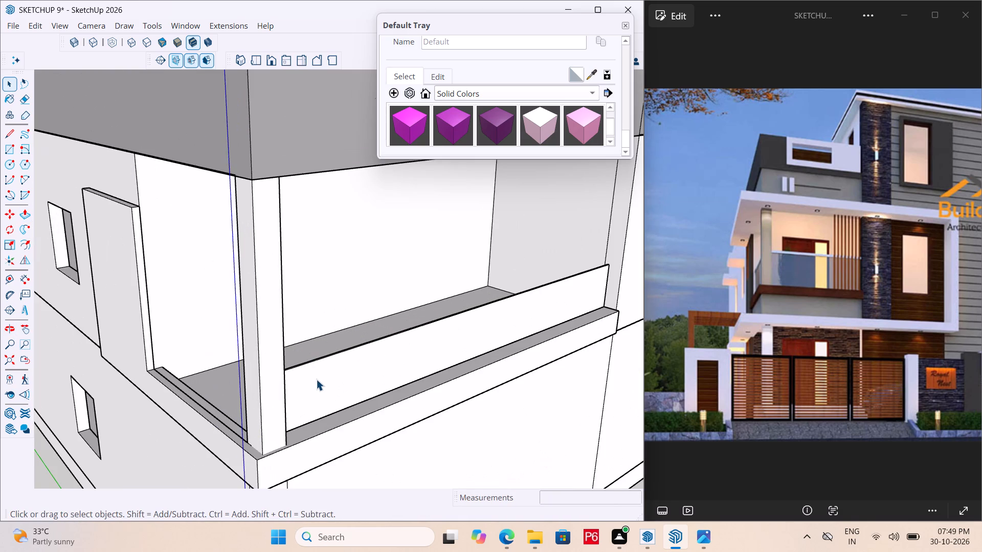
pyautogui.doubleClick(316, 379)
pyautogui.doubleClick(316, 379)
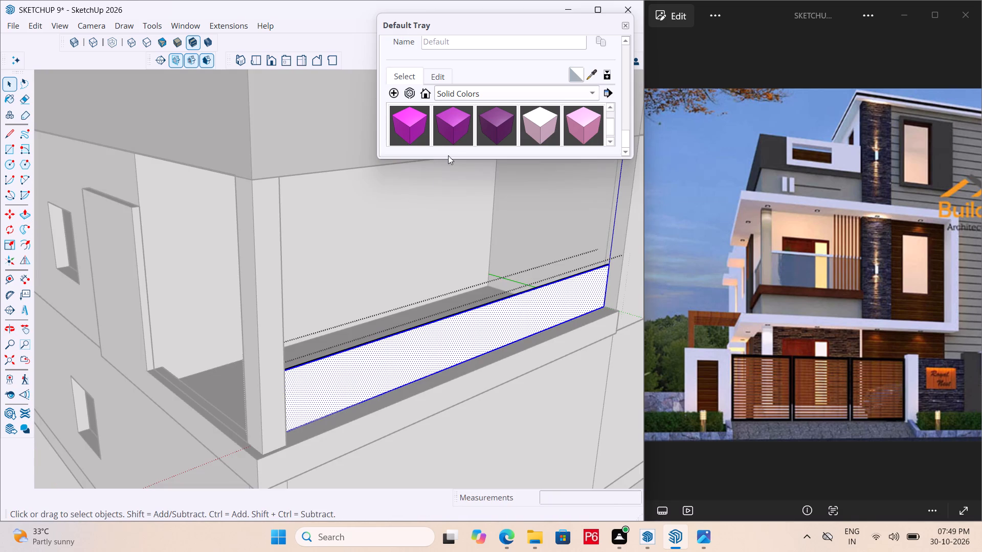
pyautogui.click(491, 97)
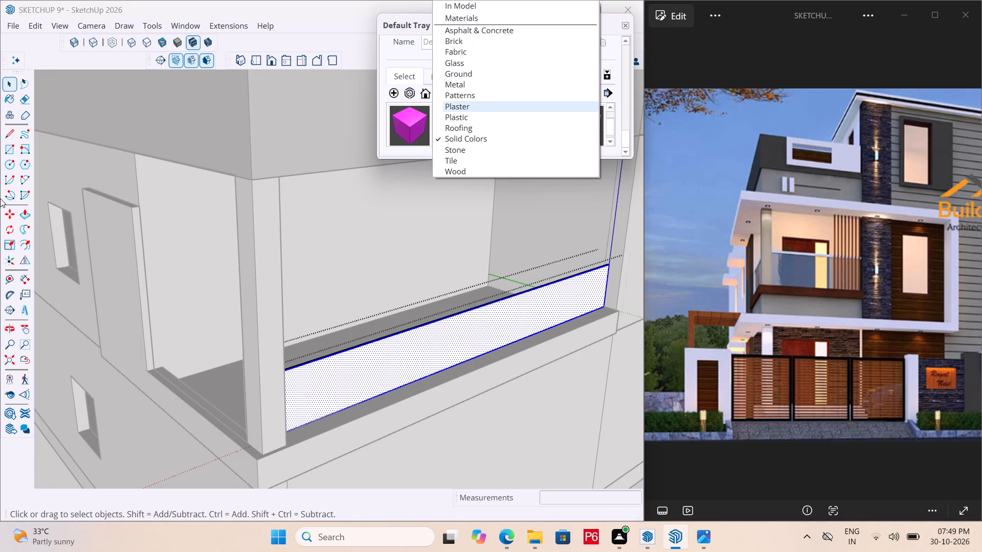
pyautogui.click(464, 62)
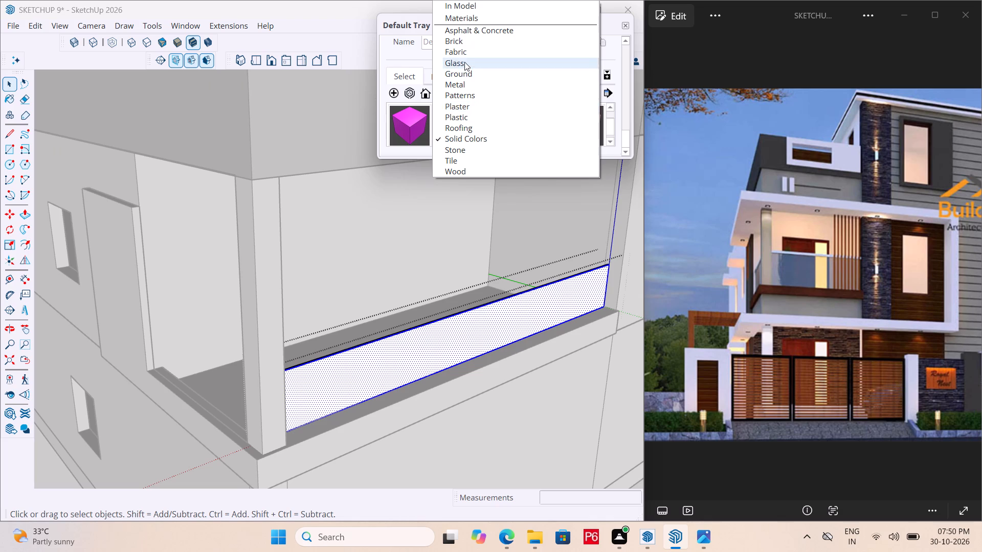
pyautogui.click(405, 120)
pyautogui.click(444, 353)
pyautogui.moveTo(285, 410); pyautogui.dragTo(472, 416, button='middle')
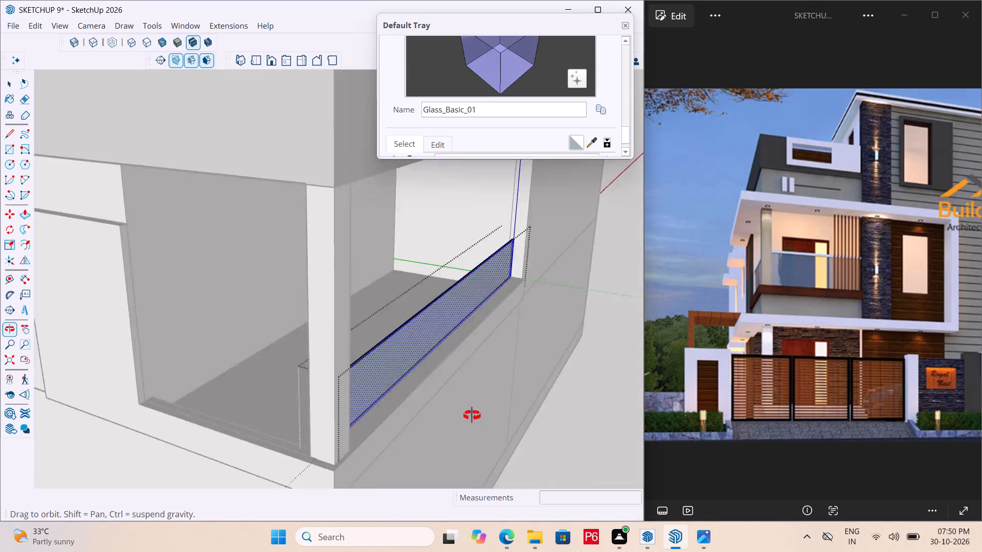
pyautogui.moveTo(472, 416); pyautogui.dragTo(561, 411, button='middle')
pyautogui.click(407, 351)
# Extrude the glass panel's top face 2" upward as a separate new section, forming a top rail.
pyautogui.moveTo(489, 354); pyautogui.dragTo(595, 333, button='middle')
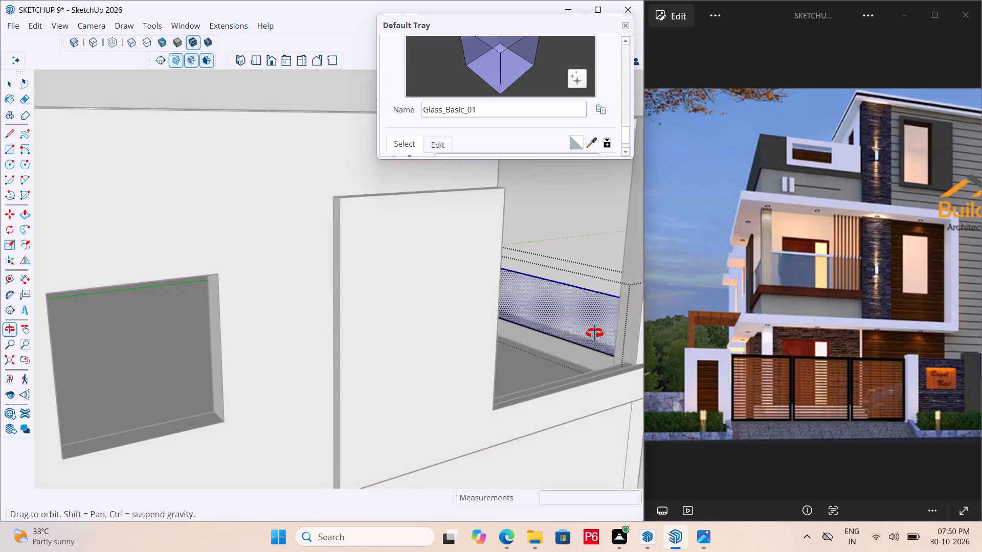
pyautogui.moveTo(595, 333); pyautogui.dragTo(164, 352, button='middle')
pyautogui.scroll(5, 192, 222)
pyautogui.scroll(-6, 418, 254)
pyautogui.scroll(6, 301, 305)
pyautogui.moveTo(193, 304); pyautogui.dragTo(234, 389, button='middle')
pyautogui.scroll(19, 260, 376)
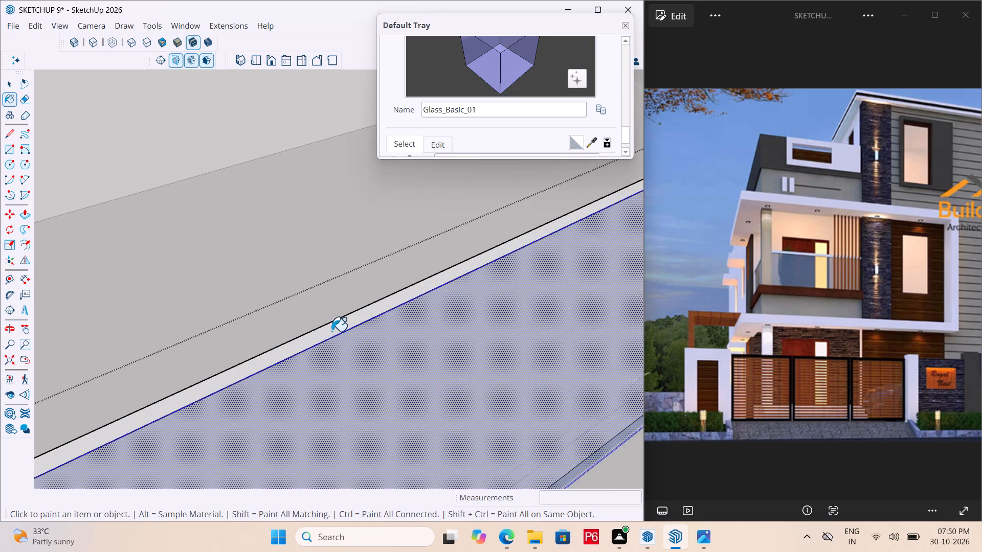
pyautogui.press('space')
pyautogui.click(345, 324)
pyautogui.press('p')
pyautogui.click(347, 323)
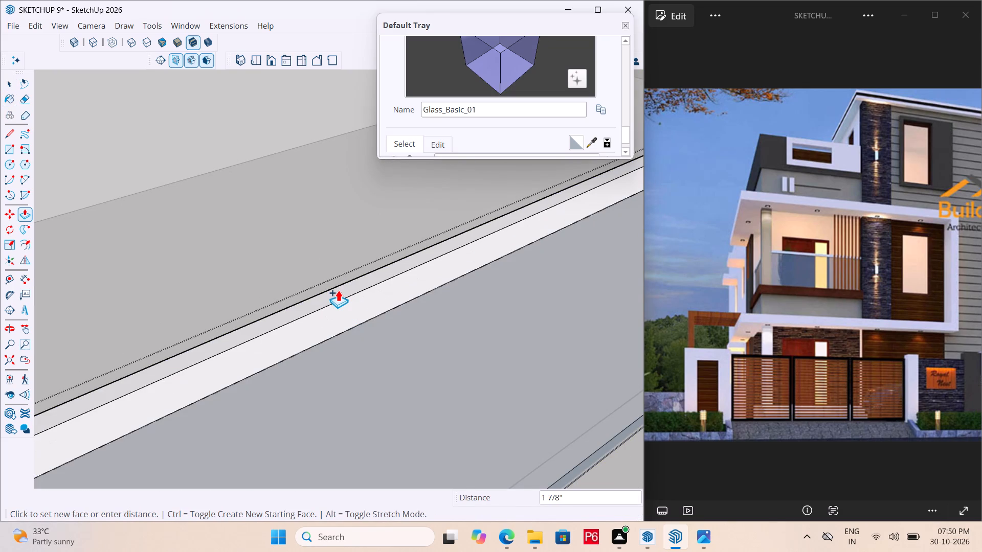
pyautogui.write('2"')
pyautogui.press('Return')
pyautogui.scroll(-5, 311, 334)
pyautogui.moveTo(306, 342); pyautogui.dragTo(287, 314, button='middle')
# Save the model and leave the railing group.
pyautogui.hotkey('ctrl', 's')
pyautogui.hotkey('ctrl', 's')
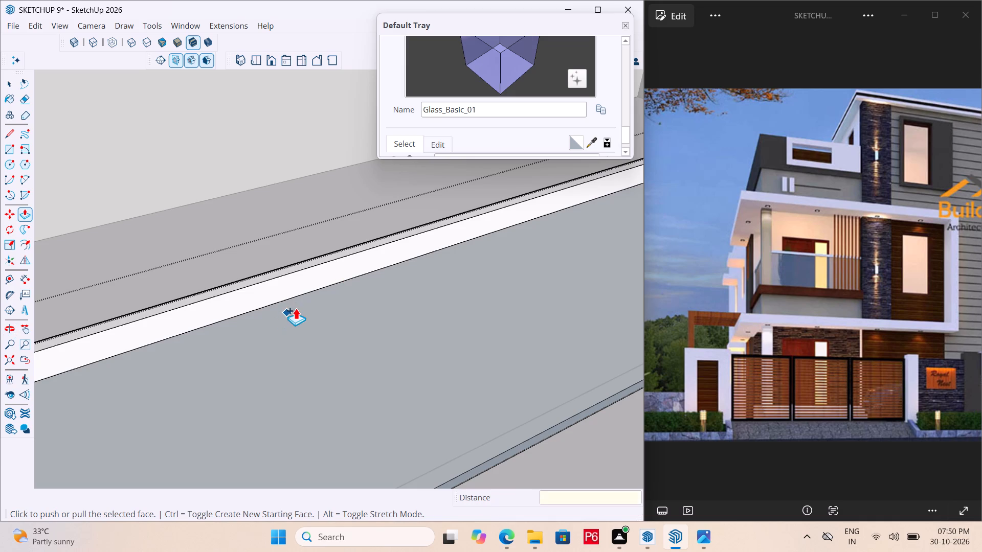
pyautogui.hotkey('ctrl', 's')
pyautogui.keyDown('ctrl'); pyautogui.scroll(-5, 297, 308); pyautogui.keyUp('ctrl')
pyautogui.scroll(-12, 326, 297)
pyautogui.scroll(-5, 401, 302)
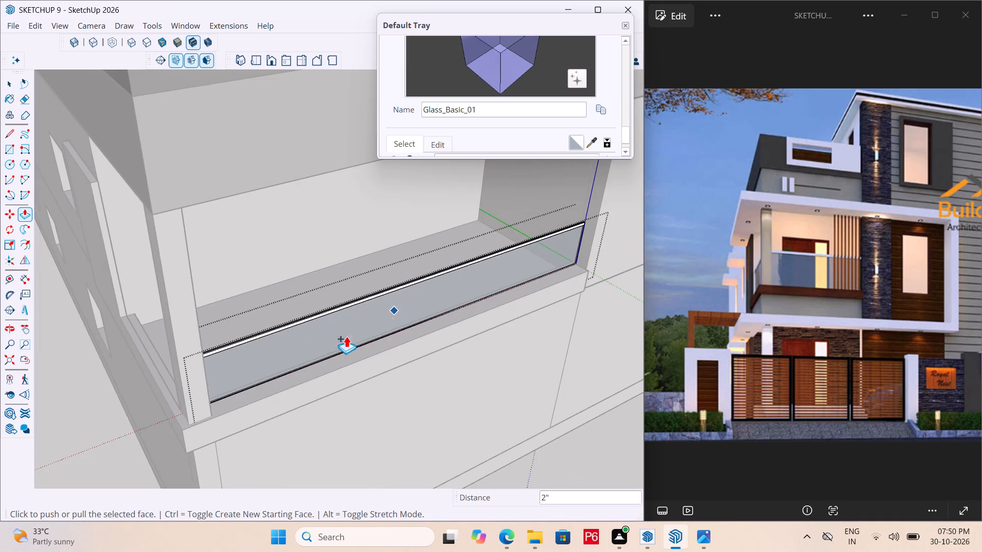
pyautogui.moveTo(199, 413); pyautogui.dragTo(247, 394, button='middle')
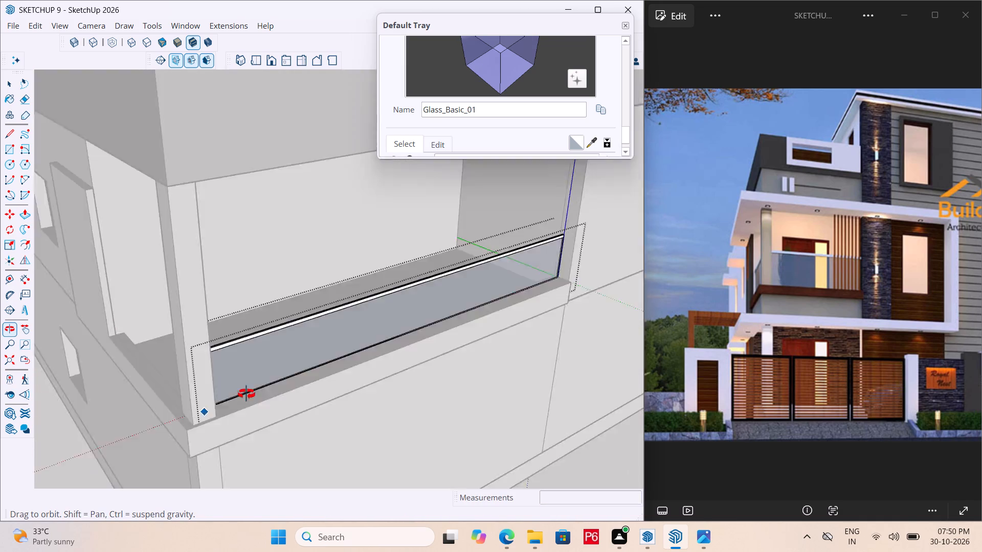
pyautogui.moveTo(247, 394); pyautogui.dragTo(361, 415, button='middle')
pyautogui.scroll(-4, 422, 279)
pyautogui.scroll(4, 341, 378)
pyautogui.moveTo(322, 388); pyautogui.dragTo(534, 364, button='middle')
pyautogui.press('space')
pyautogui.click(529, 300)
# Open the front glass railing's group for editing and select its outer glass face.
pyautogui.moveTo(507, 302); pyautogui.dragTo(138, 306, button='middle')
pyautogui.scroll(3, 176, 251)
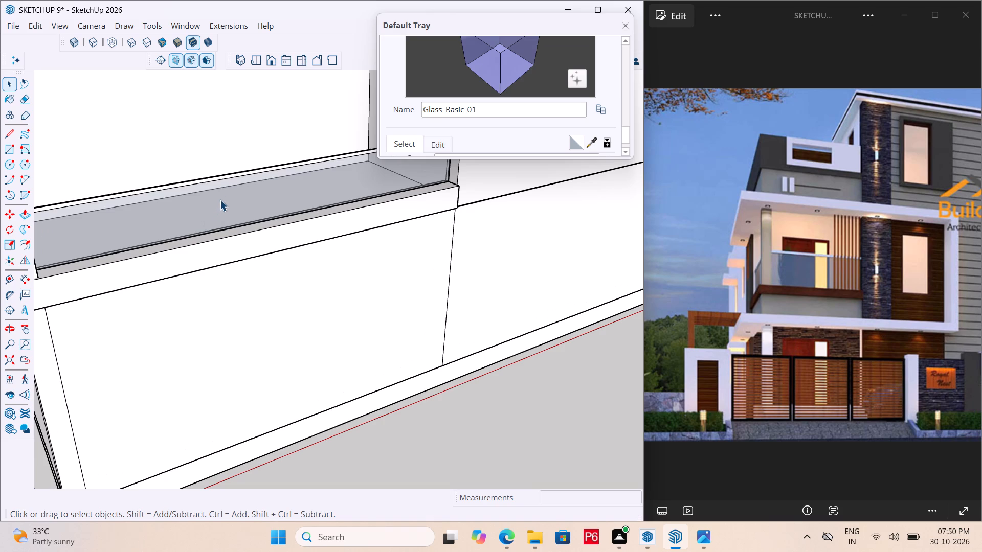
pyautogui.click(224, 197)
pyautogui.doubleClick(224, 197)
pyautogui.click(218, 193)
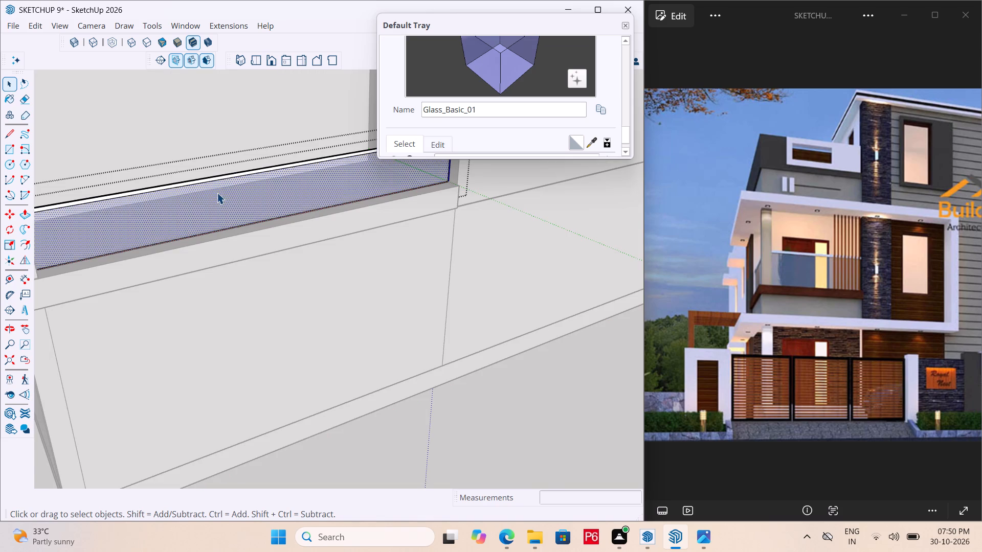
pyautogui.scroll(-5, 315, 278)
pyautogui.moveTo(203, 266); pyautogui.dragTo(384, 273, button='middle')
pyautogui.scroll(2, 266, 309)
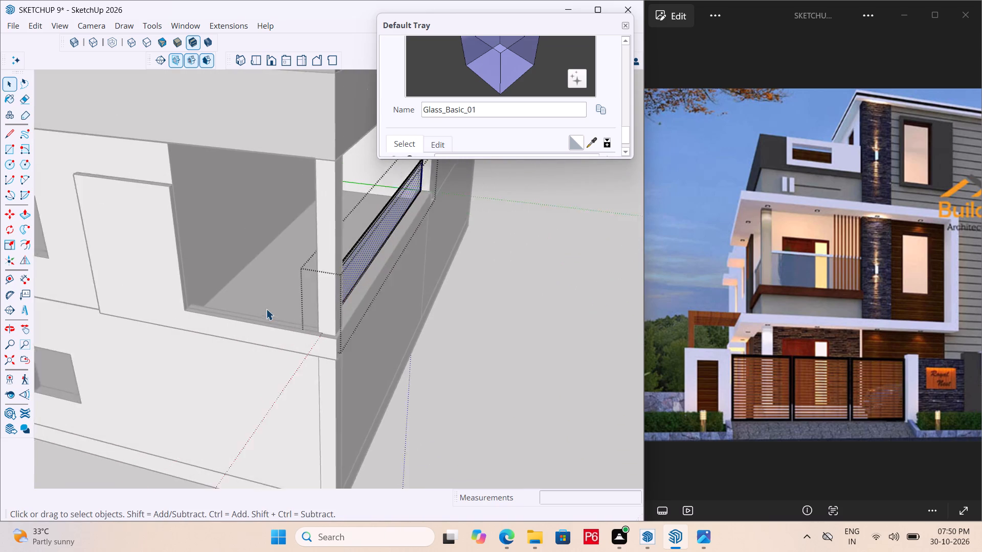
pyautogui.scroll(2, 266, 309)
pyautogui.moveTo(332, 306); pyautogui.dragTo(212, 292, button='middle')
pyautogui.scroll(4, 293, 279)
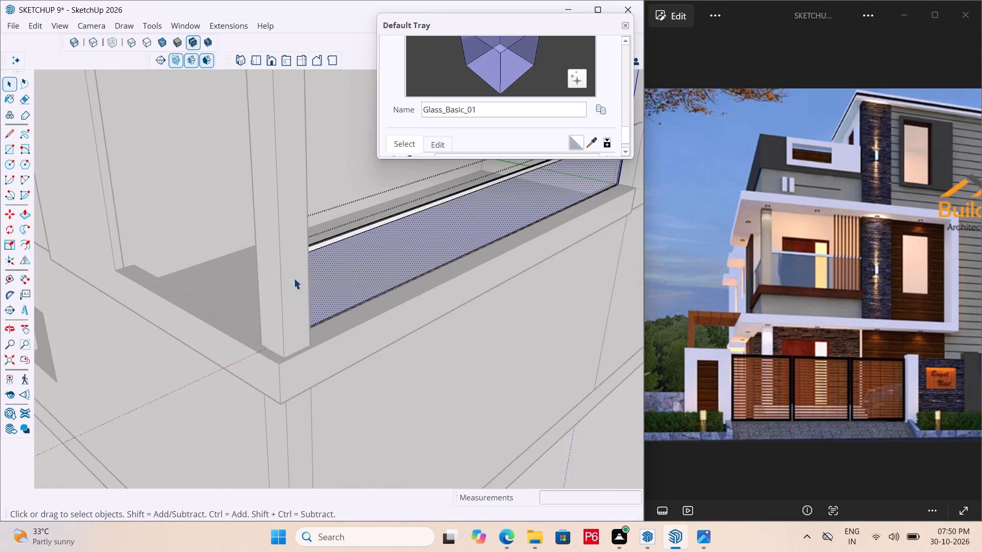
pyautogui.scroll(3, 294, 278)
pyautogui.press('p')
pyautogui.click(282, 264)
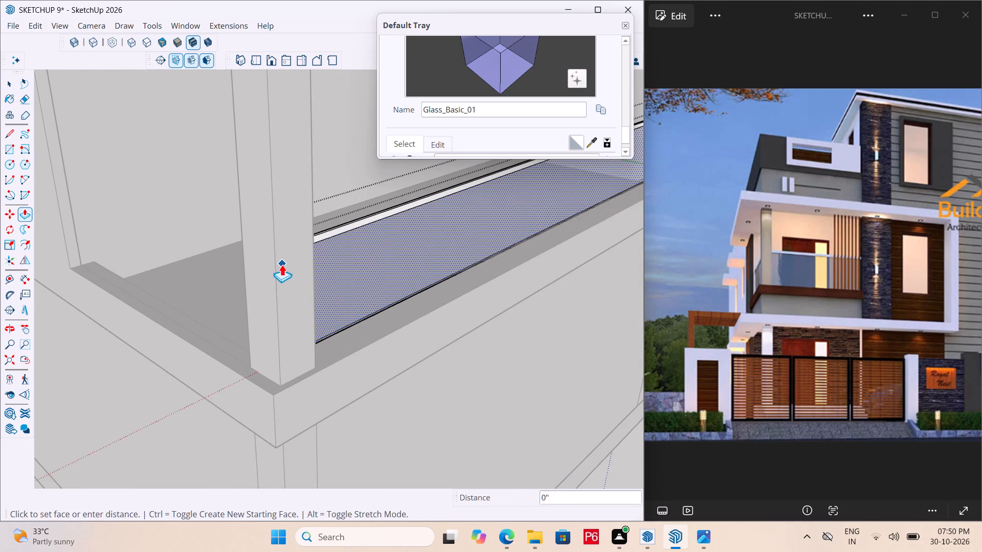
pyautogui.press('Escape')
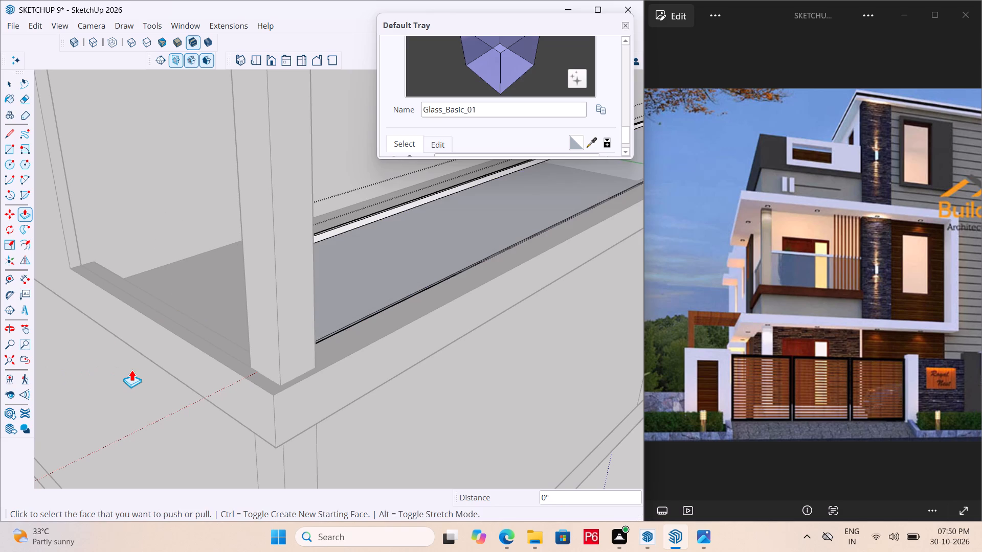
# Save the model.
pyautogui.hotkey('ctrl', 's')
pyautogui.hotkey('ctrl', 's')
pyautogui.hotkey('ctrl', 's')
# Draw a thin rectangle about 15/16" wide and 8' long on the balcony's side curb, ending at the corner column.
pyautogui.moveTo(124, 374); pyautogui.dragTo(144, 404, button='middle')
pyautogui.scroll(-1, 124, 374)
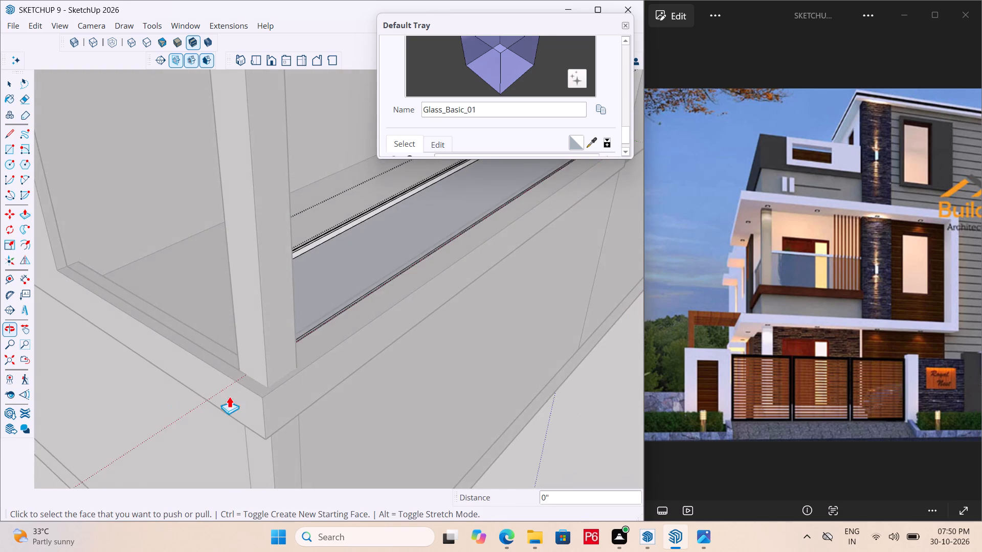
pyautogui.scroll(-4, 297, 405)
pyautogui.write('RER')
pyautogui.scroll(10, 137, 297)
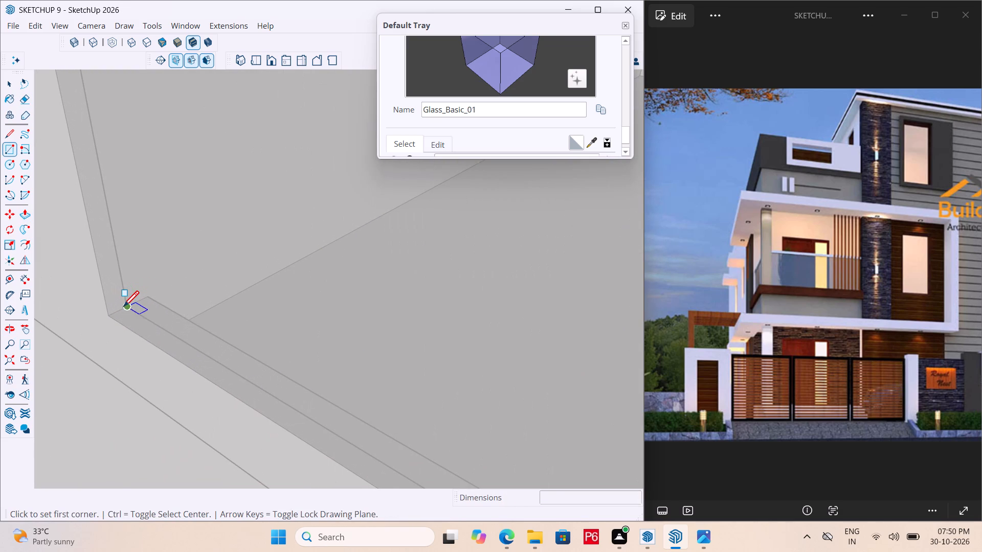
pyautogui.click(125, 308)
pyautogui.scroll(-13, 209, 346)
pyautogui.scroll(-3, 260, 421)
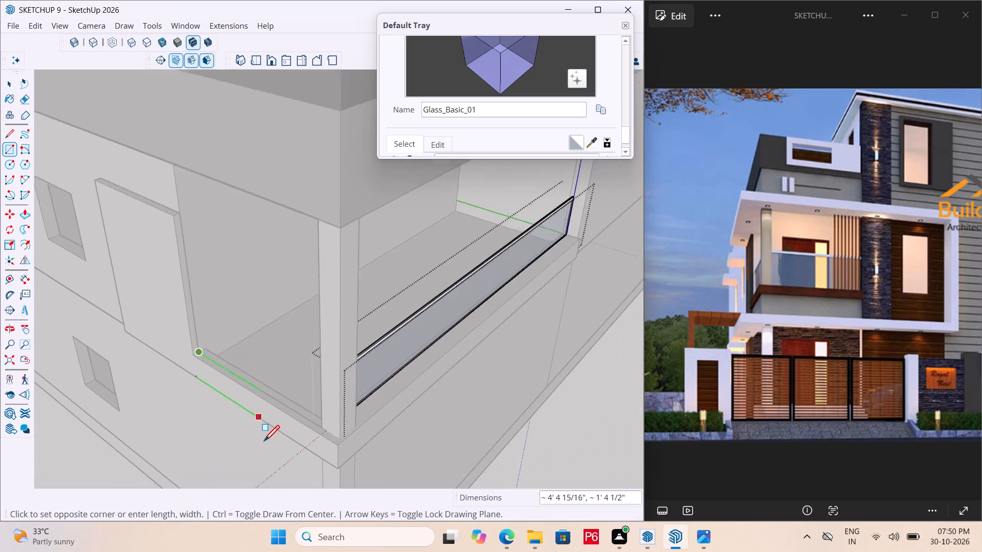
pyautogui.scroll(-2, 264, 443)
pyautogui.moveTo(264, 443); pyautogui.dragTo(517, 456, button='middle')
pyautogui.scroll(11, 524, 362)
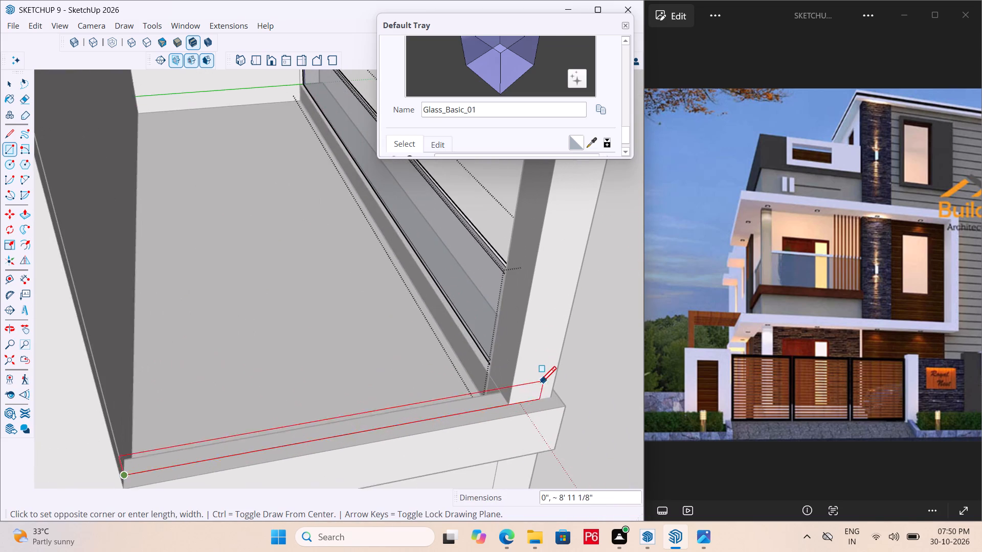
pyautogui.scroll(10, 525, 392)
pyautogui.scroll(4, 482, 415)
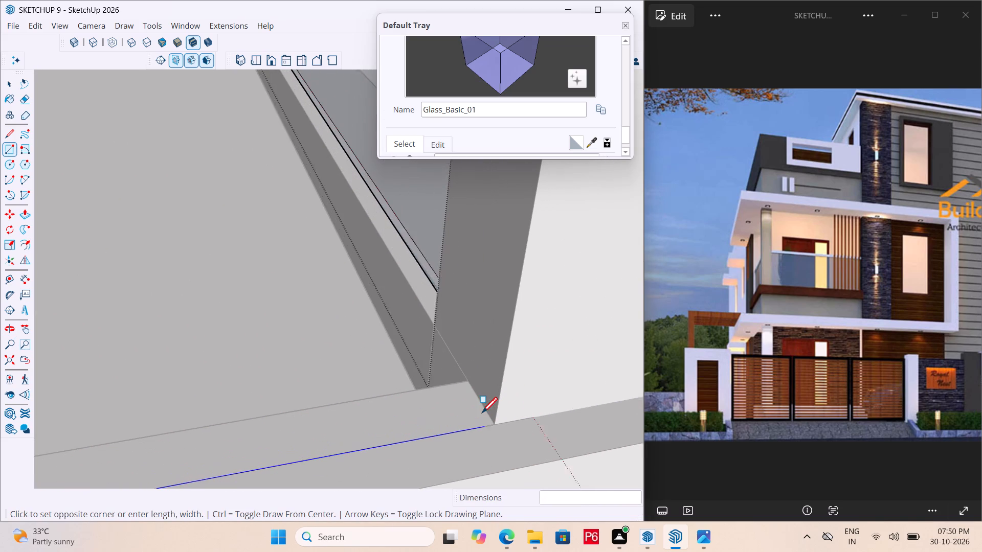
pyautogui.scroll(1, 482, 415)
pyautogui.click(488, 417)
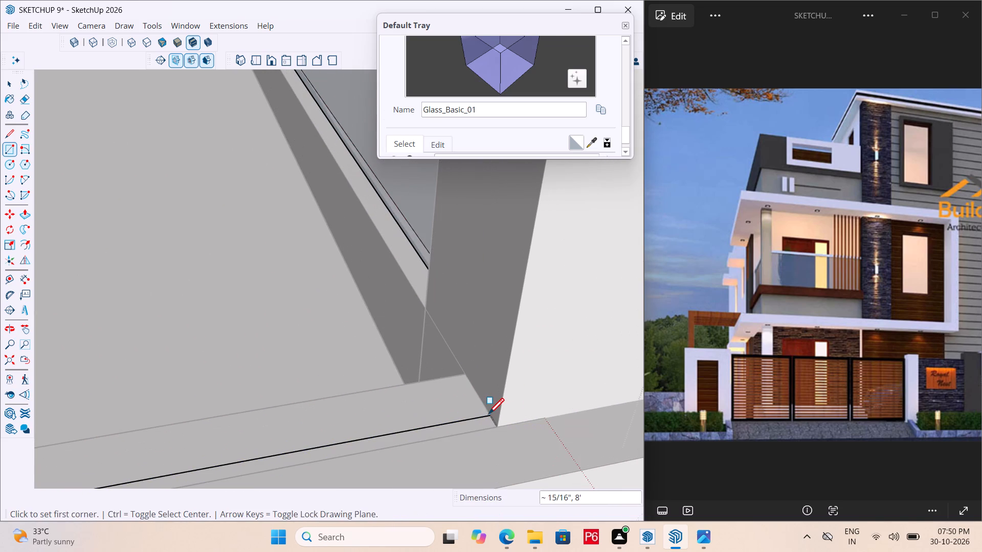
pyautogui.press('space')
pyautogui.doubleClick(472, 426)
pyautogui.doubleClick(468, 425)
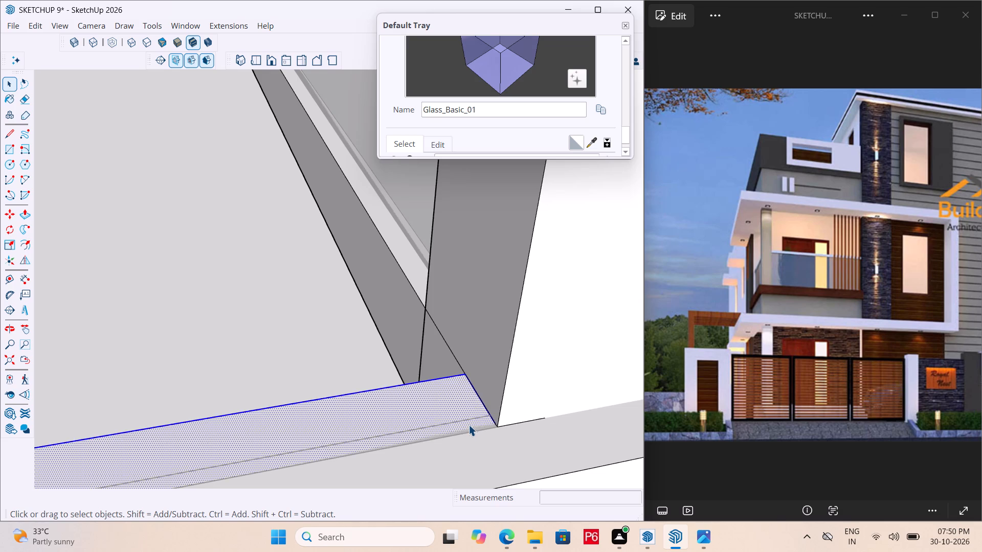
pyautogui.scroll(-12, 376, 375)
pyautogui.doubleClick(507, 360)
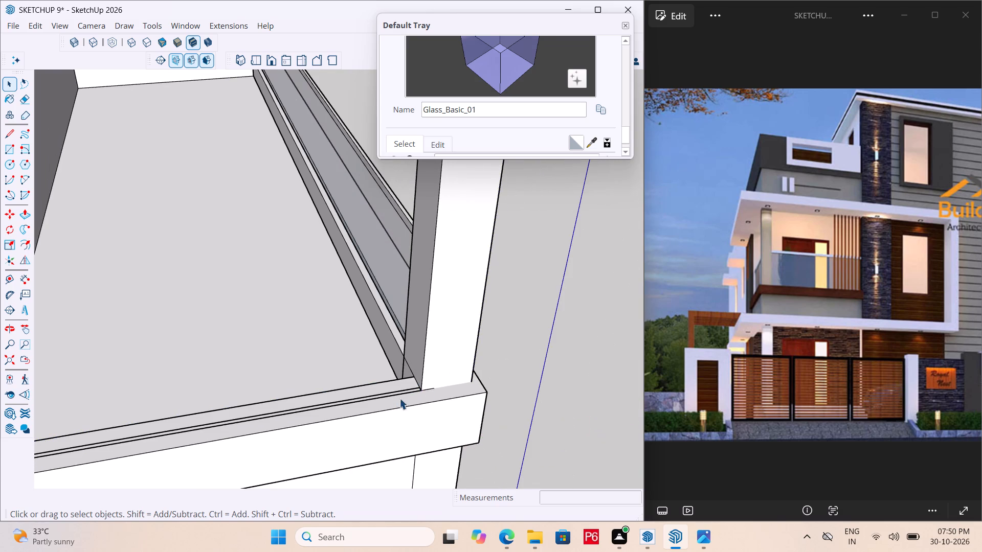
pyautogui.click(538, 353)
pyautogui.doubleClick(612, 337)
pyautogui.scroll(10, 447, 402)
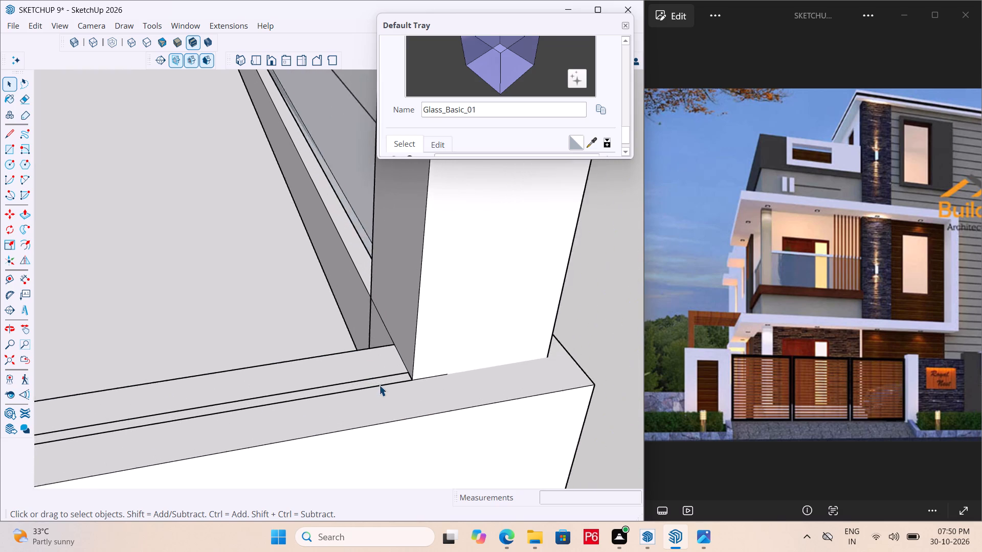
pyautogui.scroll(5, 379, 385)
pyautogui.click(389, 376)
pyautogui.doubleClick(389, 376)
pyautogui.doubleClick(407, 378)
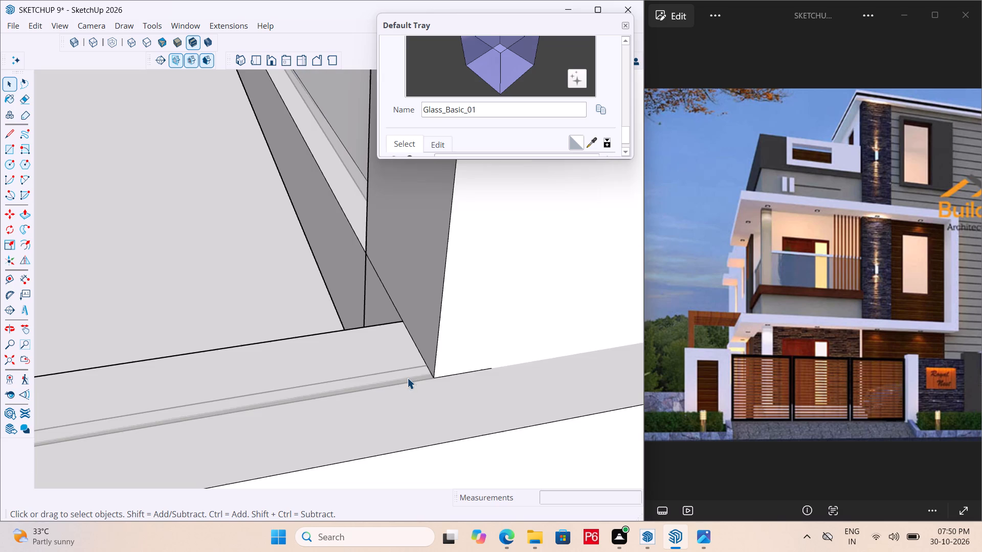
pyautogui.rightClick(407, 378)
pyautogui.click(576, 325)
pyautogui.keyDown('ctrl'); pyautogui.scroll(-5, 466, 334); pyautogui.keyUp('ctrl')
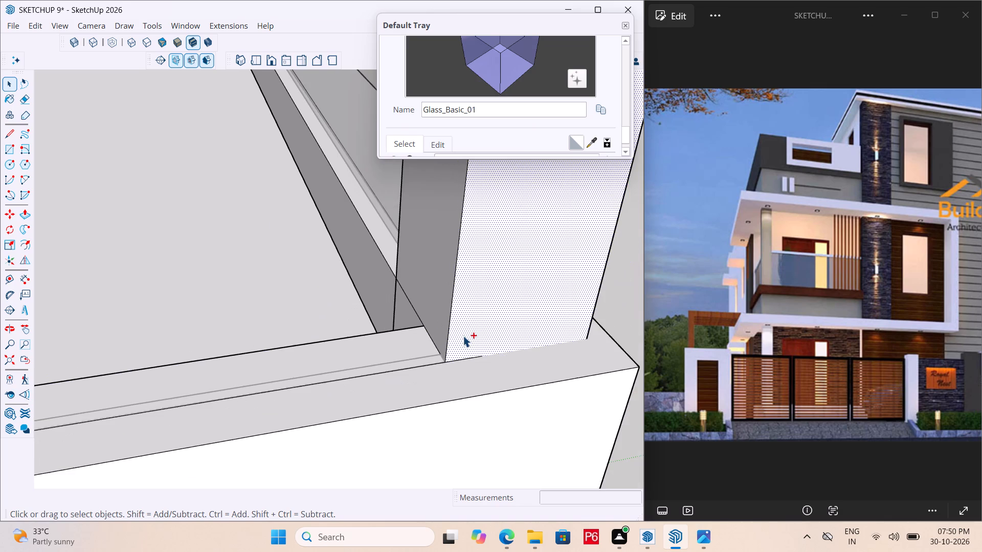
# Save the model.
pyautogui.hotkey('ctrl', 's')
pyautogui.hotkey('ctrl', 's')
pyautogui.hotkey('ctrl', 's')
pyautogui.hotkey('ctrl', 's')
pyautogui.keyDown('ctrl'); pyautogui.scroll(-6, 458, 364); pyautogui.keyUp('ctrl')
pyautogui.hotkey('ctrl', 's')
pyautogui.scroll(-4, 437, 348)
pyautogui.press('space')
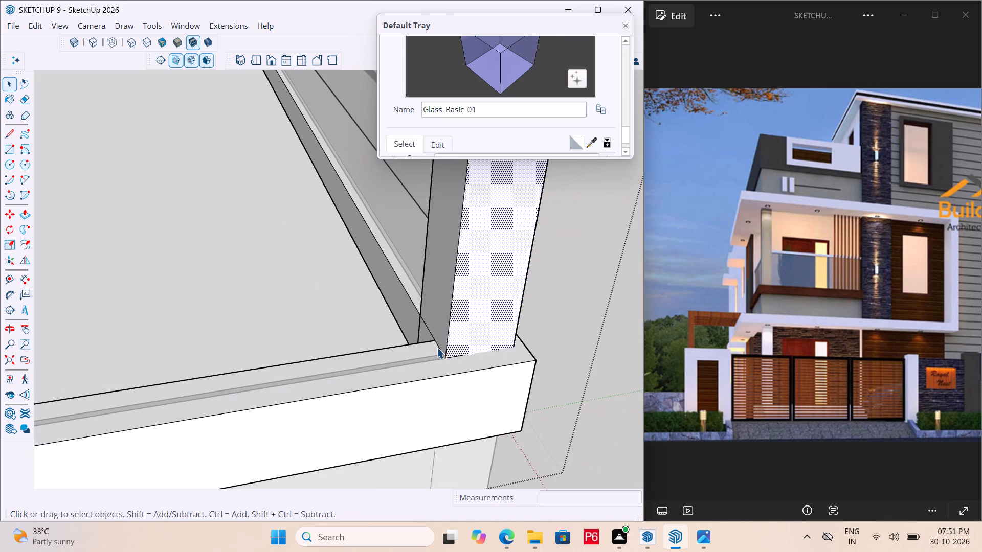
# Leave the open group, select the thin strip's face with its edges on the side curb, and group it.
pyautogui.tripleClick(583, 316)
pyautogui.scroll(13, 386, 379)
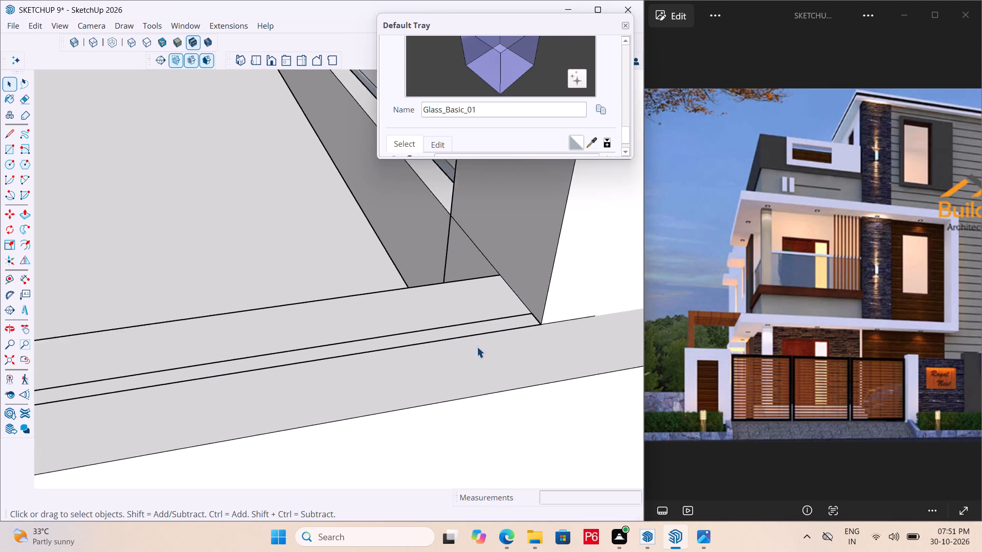
pyautogui.scroll(2, 477, 347)
pyautogui.click(516, 319)
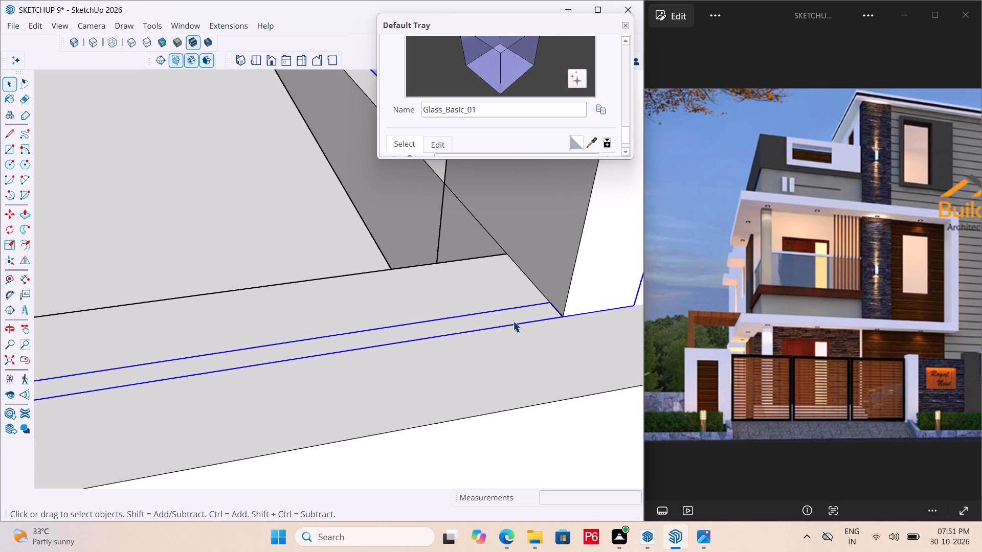
pyautogui.click(513, 321)
pyautogui.click(513, 321)
pyautogui.rightClick(513, 321)
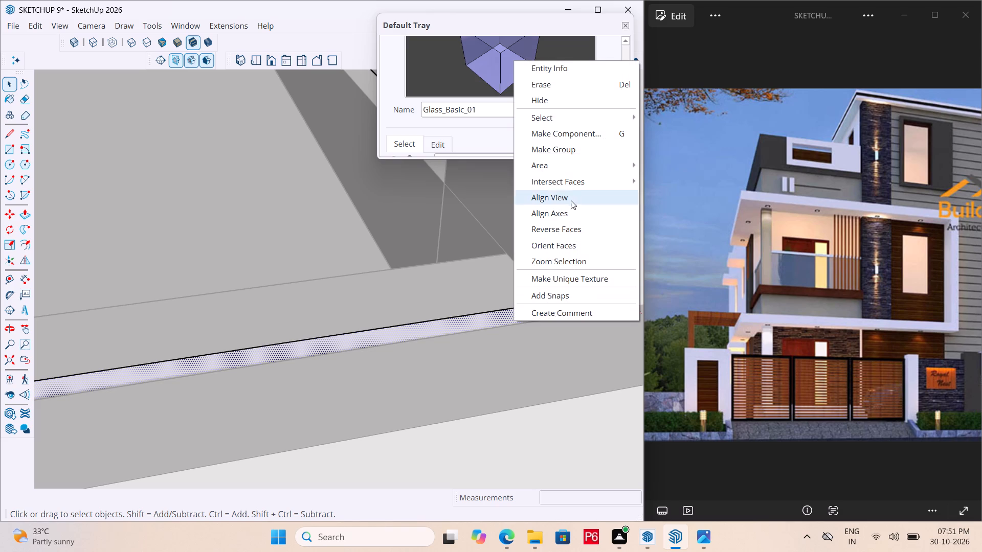
pyautogui.click(585, 152)
# Open the side strip's group and extrude its face 2' 8" upward to form the side railing panel.
pyautogui.doubleClick(509, 313)
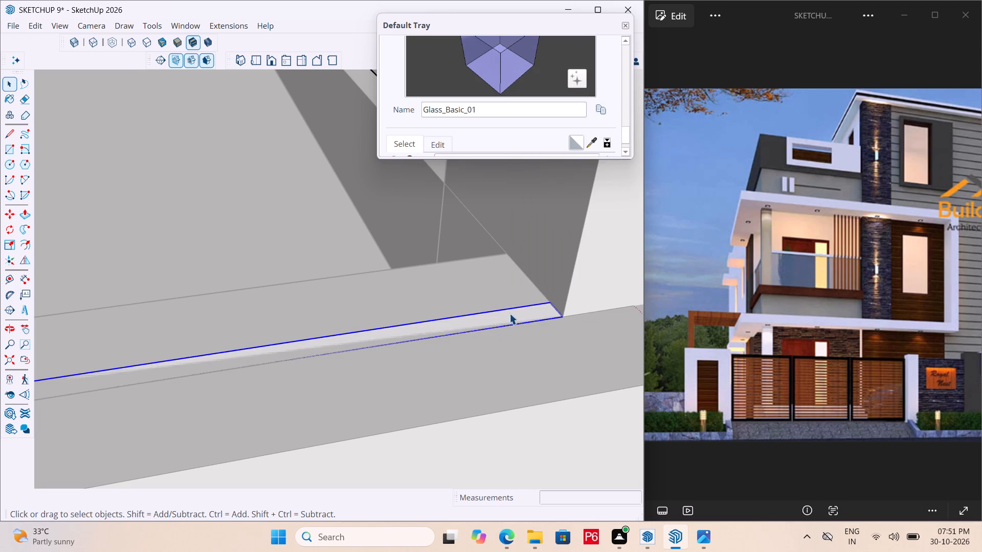
pyautogui.click(501, 318)
pyautogui.press('p')
pyautogui.click(501, 318)
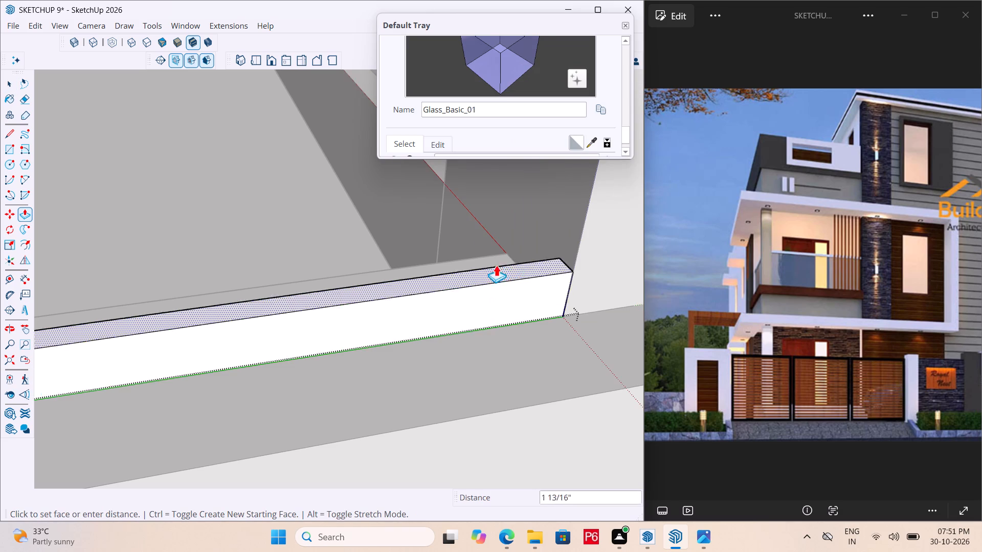
pyautogui.scroll(-15, 450, 263)
pyautogui.scroll(-6, 400, 399)
pyautogui.moveTo(368, 303); pyautogui.dragTo(463, 256, button='middle')
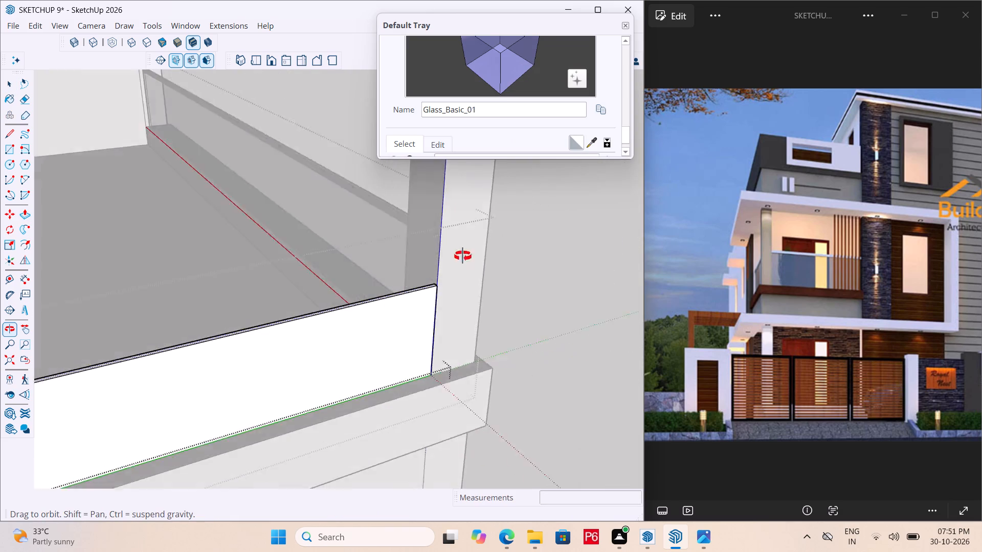
pyautogui.moveTo(463, 256); pyautogui.dragTo(516, 234, button='middle')
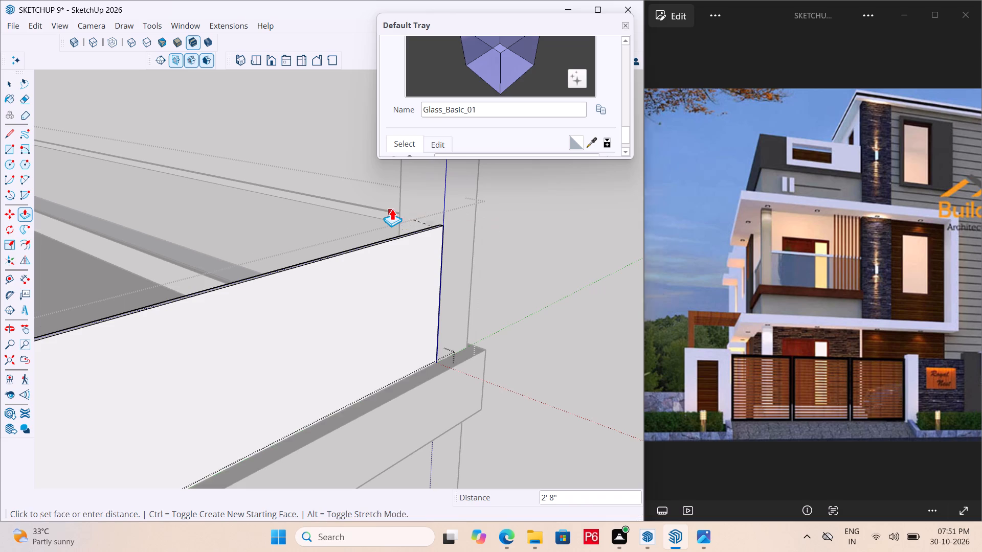
pyautogui.click(392, 209)
# Extrude the side panel's top face 2" upward as a separate new section, forming a top rail.
pyautogui.click(399, 234)
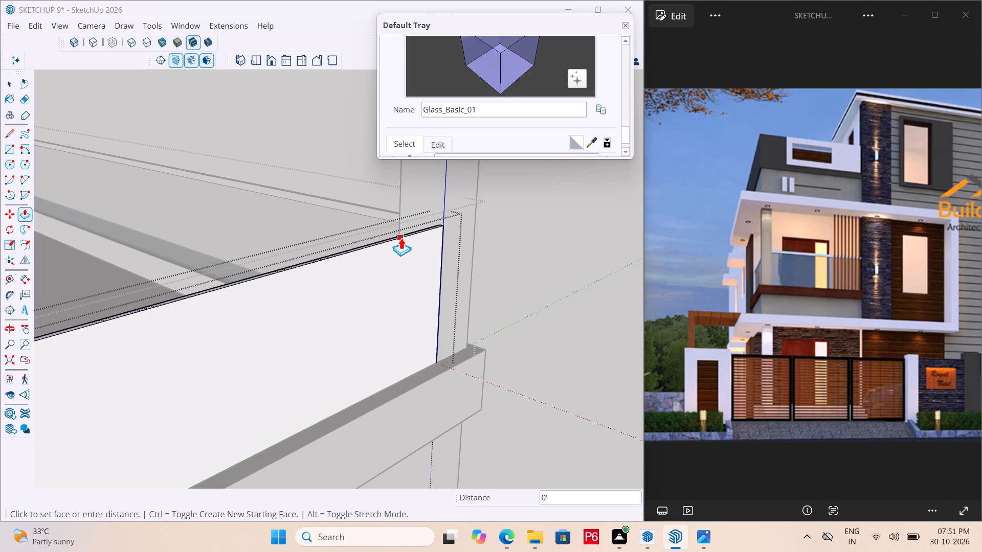
pyautogui.scroll(10, 348, 222)
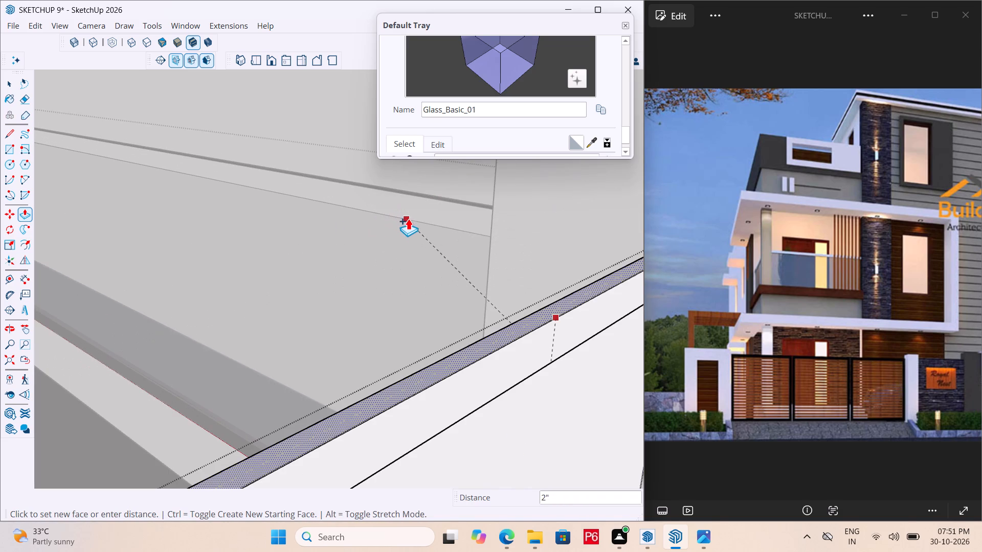
pyautogui.click(415, 217)
# Save the model.
pyautogui.hotkey('ctrl', 's')
pyautogui.hotkey('ctrl', 's')
pyautogui.hotkey('ctrl', 's')
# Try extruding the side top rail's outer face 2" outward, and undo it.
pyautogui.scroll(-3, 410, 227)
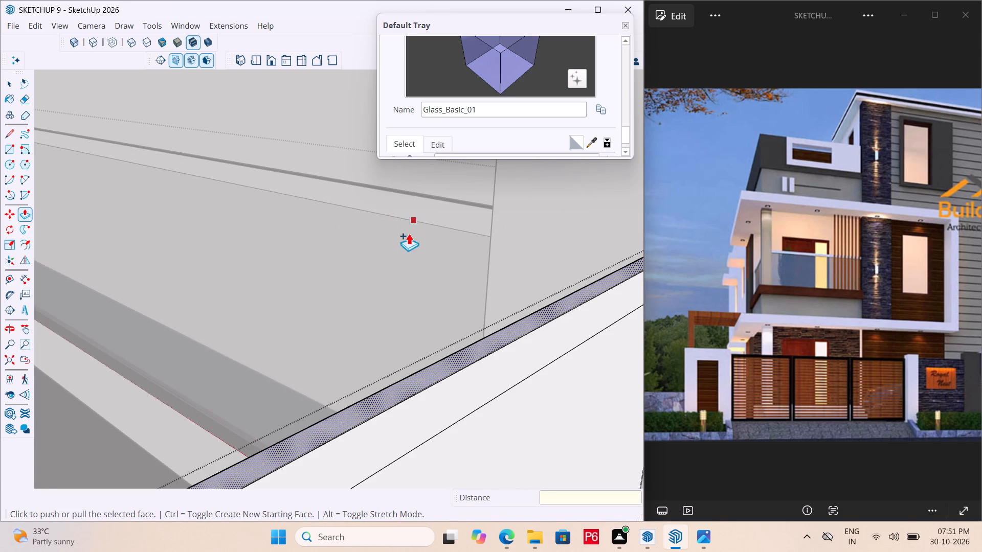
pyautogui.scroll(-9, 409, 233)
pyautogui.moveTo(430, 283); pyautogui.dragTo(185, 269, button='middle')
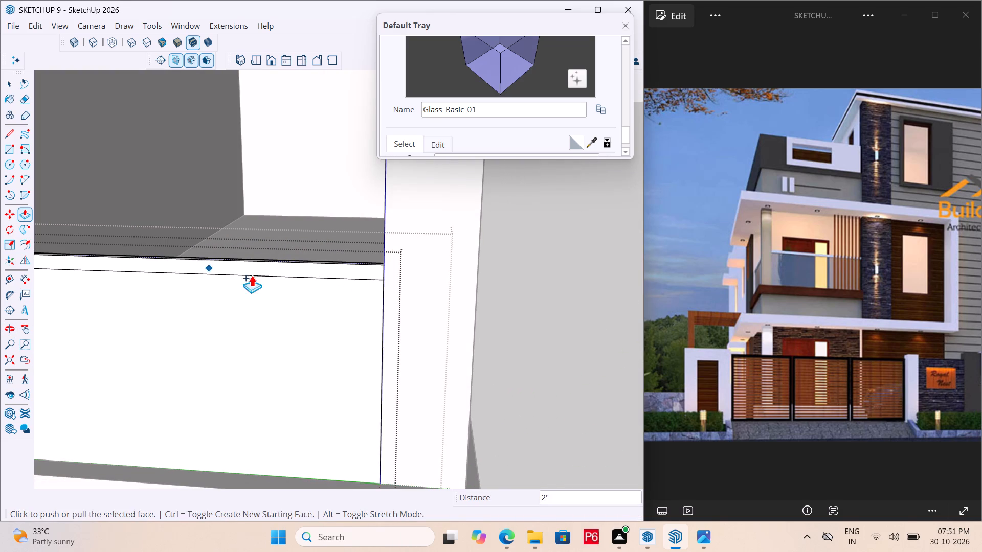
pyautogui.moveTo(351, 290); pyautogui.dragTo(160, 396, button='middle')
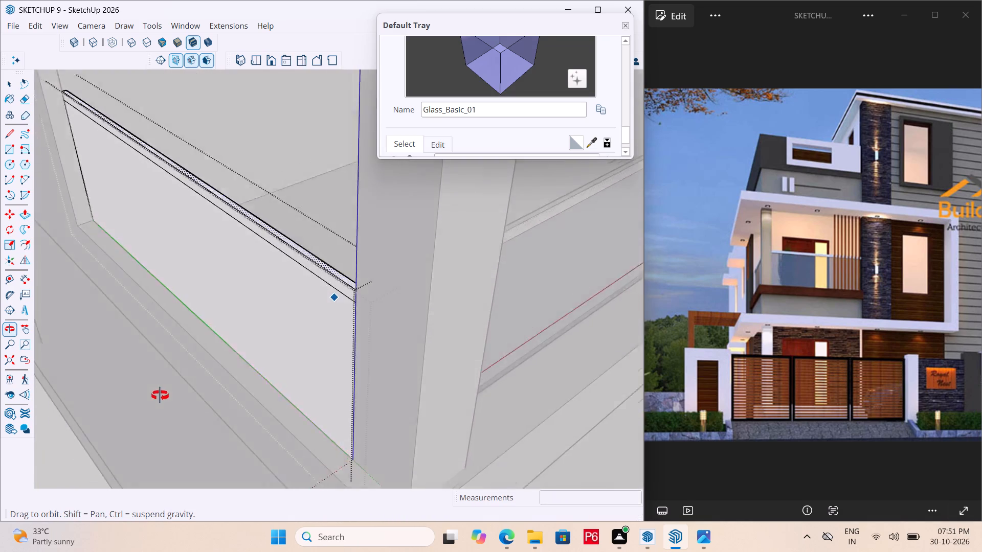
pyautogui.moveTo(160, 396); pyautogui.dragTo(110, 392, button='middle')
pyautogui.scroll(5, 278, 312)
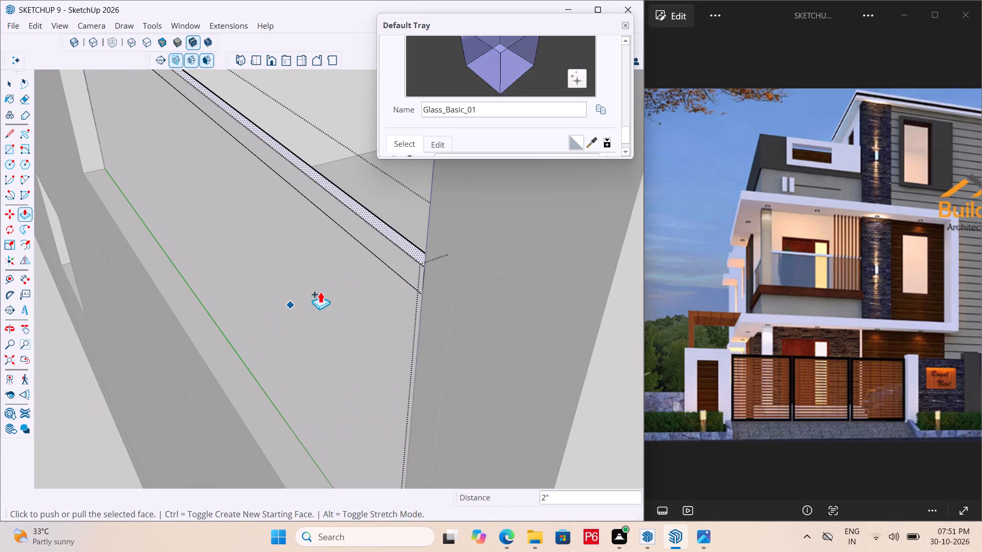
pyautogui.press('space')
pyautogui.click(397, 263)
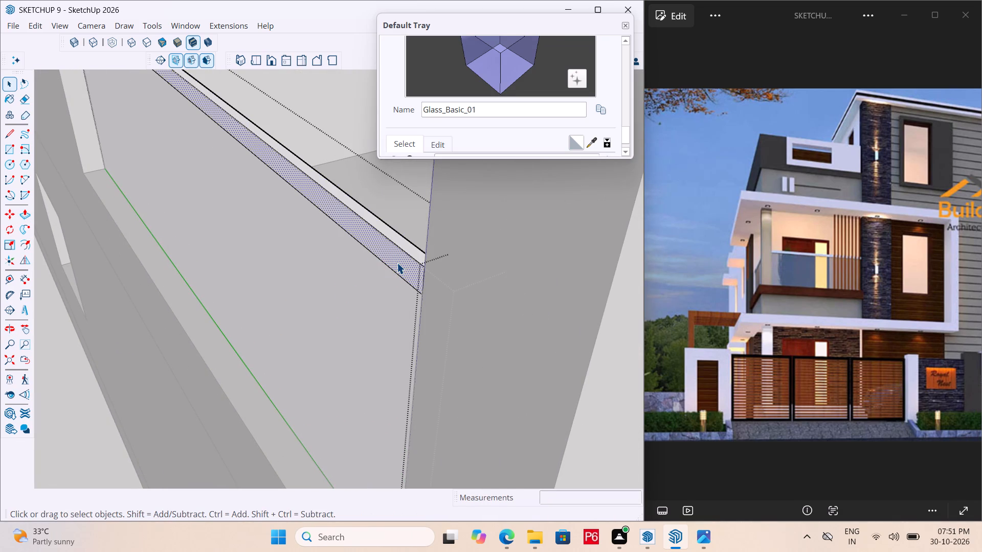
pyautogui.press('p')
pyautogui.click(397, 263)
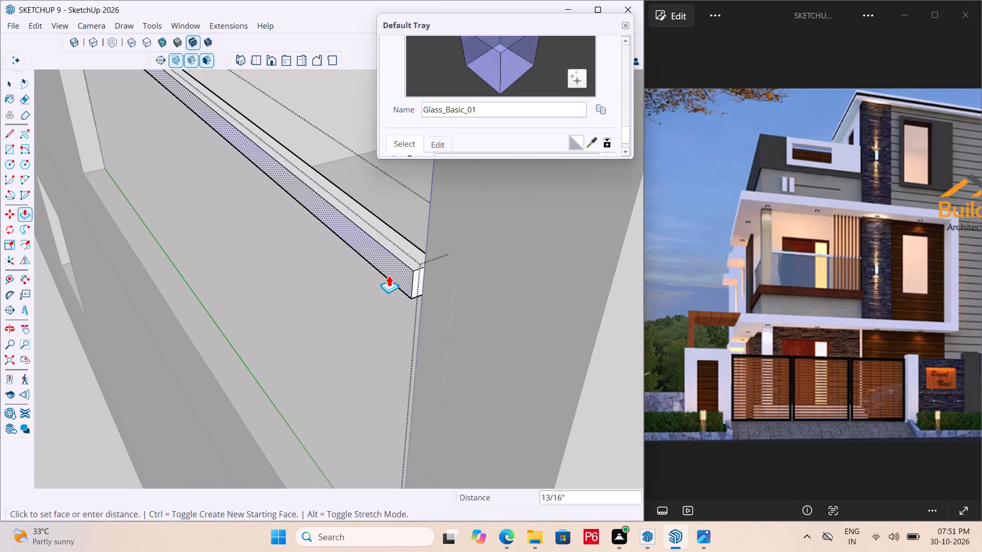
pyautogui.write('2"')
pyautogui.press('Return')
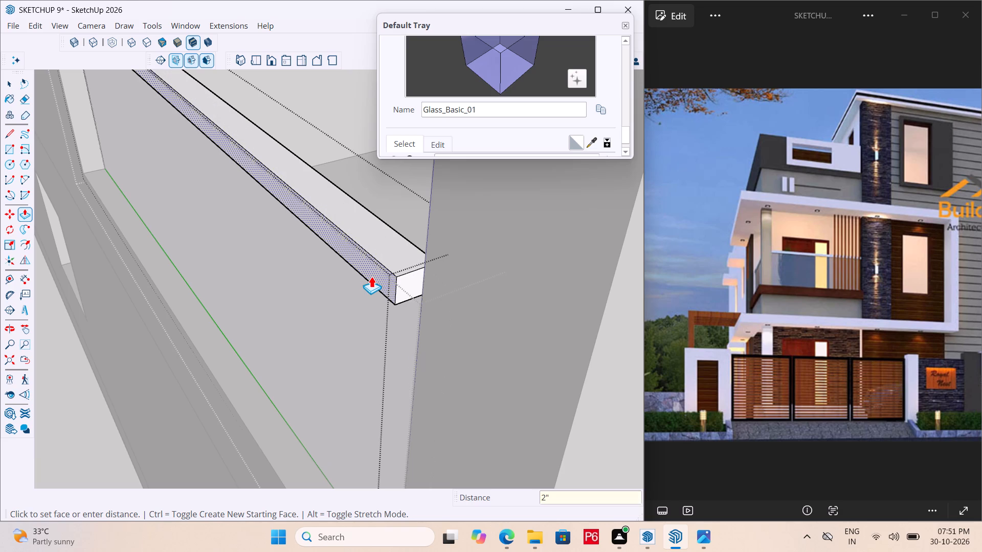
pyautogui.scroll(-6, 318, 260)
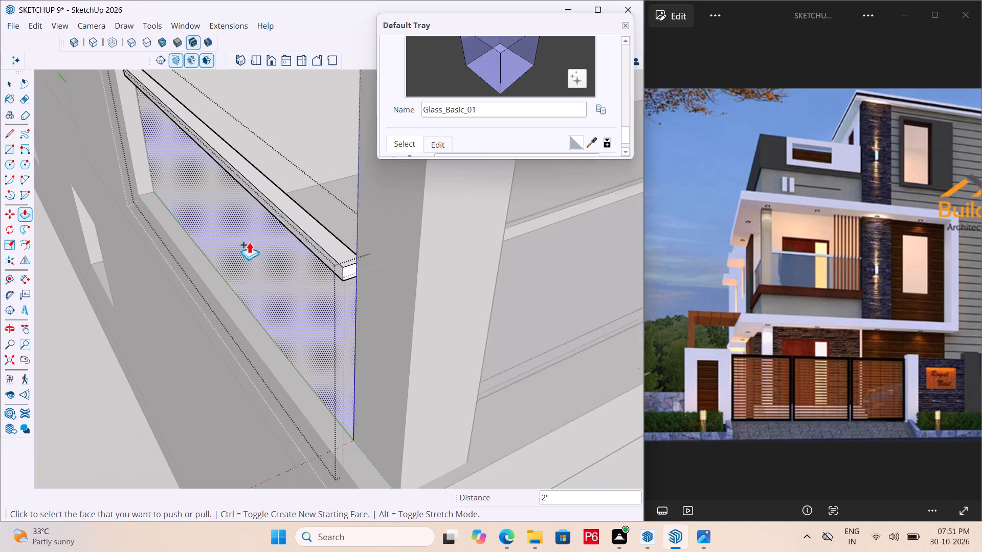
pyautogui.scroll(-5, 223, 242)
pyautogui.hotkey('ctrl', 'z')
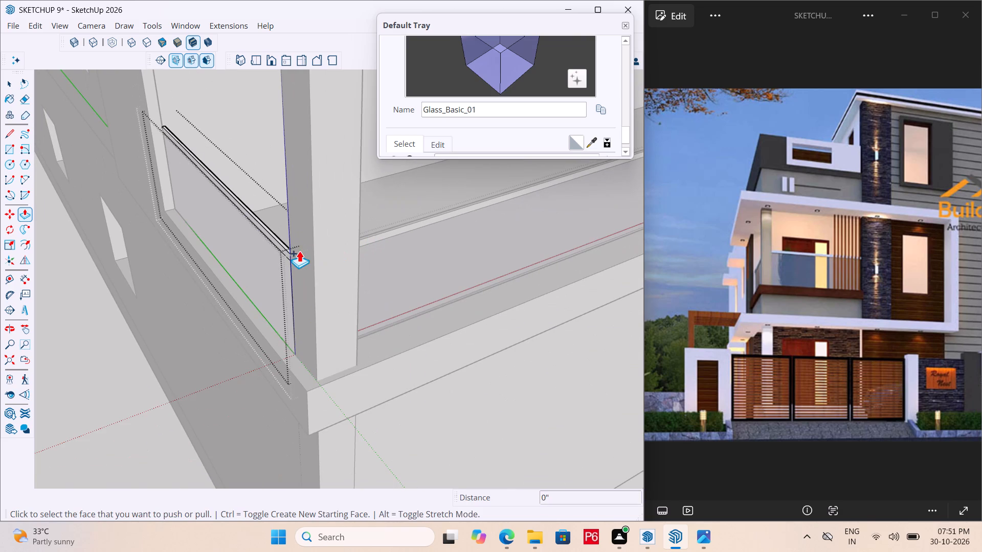
# Extrude the side top rail's outer face 1" outward.
pyautogui.scroll(8, 272, 259)
pyautogui.click(295, 246)
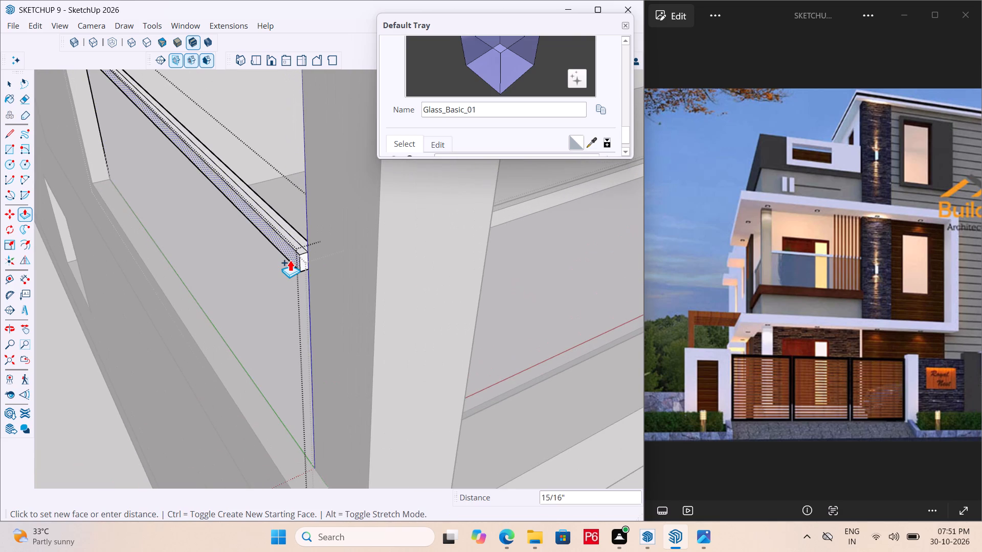
pyautogui.write('1"')
pyautogui.press('Return')
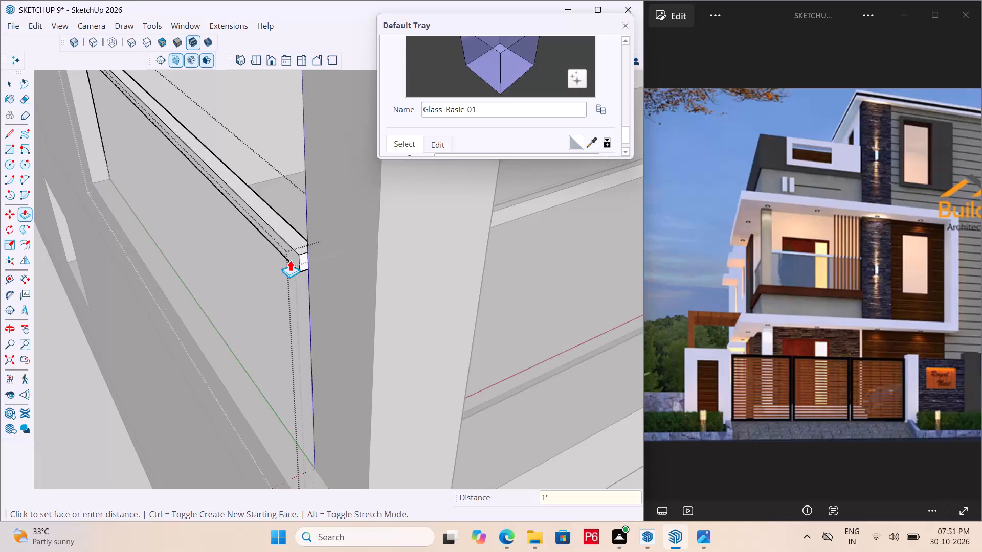
# Open the front glass railing's group and extrude its top rail's outer face 1" outward.
pyautogui.scroll(-5, 251, 245)
pyautogui.press('space')
pyautogui.scroll(3, 409, 229)
pyautogui.tripleClick(413, 225)
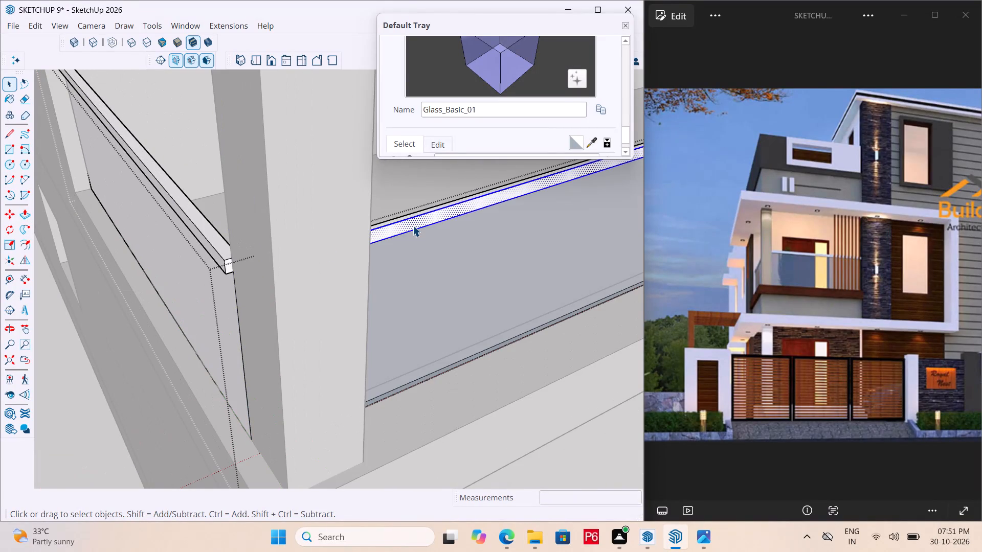
pyautogui.click(415, 222)
pyautogui.press('p')
pyautogui.click(415, 222)
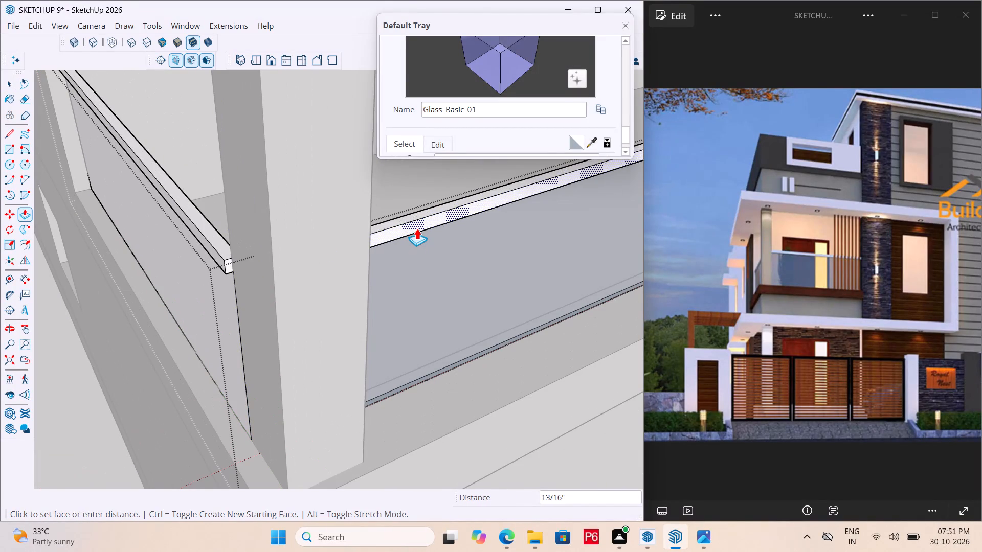
pyautogui.write('1"')
pyautogui.press('Return')
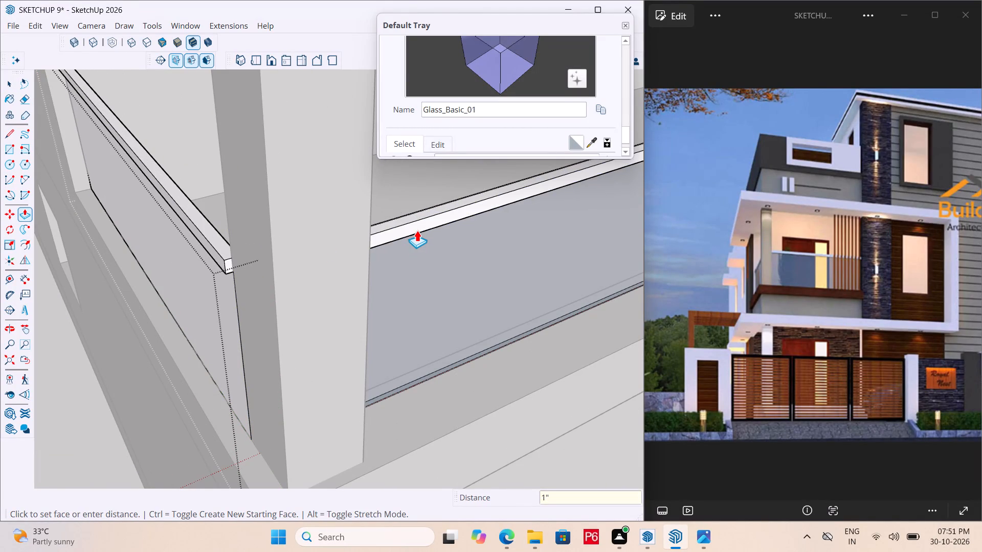
# Save the model.
pyautogui.hotkey('ctrl', 's')
pyautogui.hotkey('ctrl', 's')
pyautogui.hotkey('ctrl', 's')
pyautogui.hotkey('ctrl', 's')
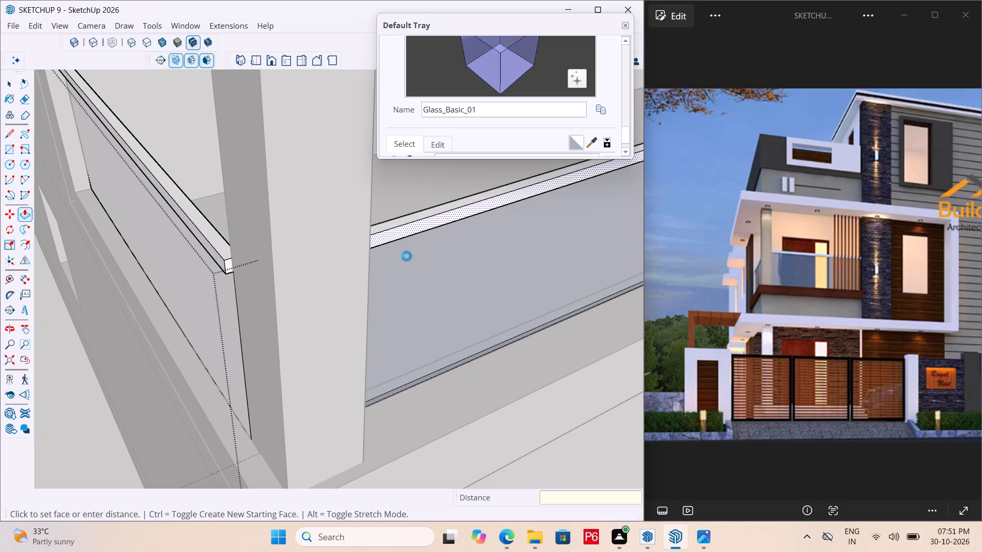
# Apply the Glass_Basic_01 material to the first-floor balcony's side railing.
pyautogui.scroll(-3, 306, 290)
pyautogui.moveTo(306, 290); pyautogui.dragTo(392, 257, button='middle')
pyautogui.scroll(-1, 445, 121)
pyautogui.click(410, 139)
pyautogui.click(258, 306)
pyautogui.moveTo(450, 256); pyautogui.dragTo(62, 265, button='middle')
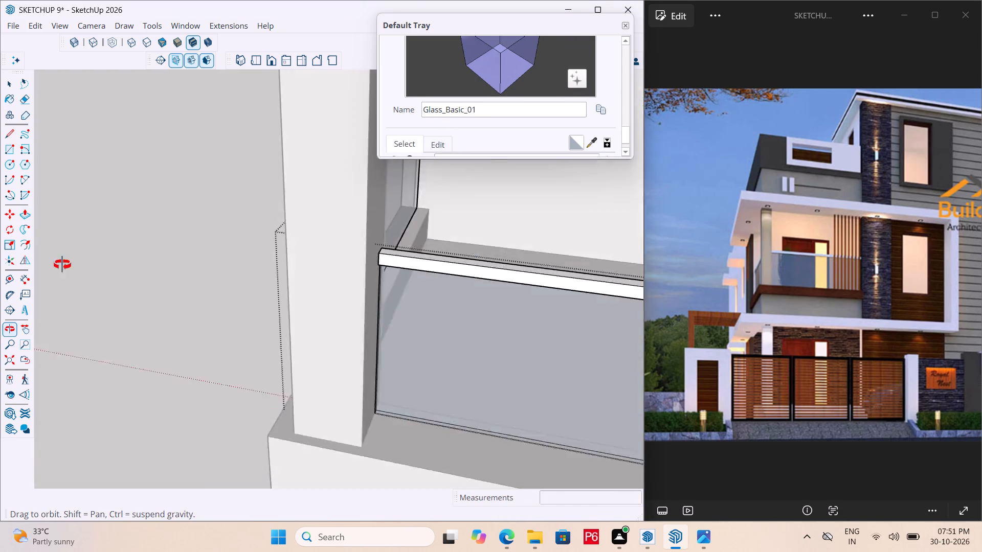
pyautogui.moveTo(62, 265); pyautogui.dragTo(0, 273, button='middle')
pyautogui.scroll(-4, 345, 252)
pyautogui.moveTo(310, 270); pyautogui.dragTo(626, 251, button='middle')
# Save the model.
pyautogui.hotkey('ctrl', 's')
pyautogui.hotkey('ctrl', 's')
pyautogui.hotkey('ctrl', 's')
pyautogui.hotkey('ctrl', 's')
# Open the side railing's group and paint its top rail's faces with the solid colour M00_Soft_Cloud.
pyautogui.keyDown('ctrl'); pyautogui.moveTo(384, 270); pyautogui.dragTo(407, 321, button='middle'); pyautogui.keyUp('ctrl')
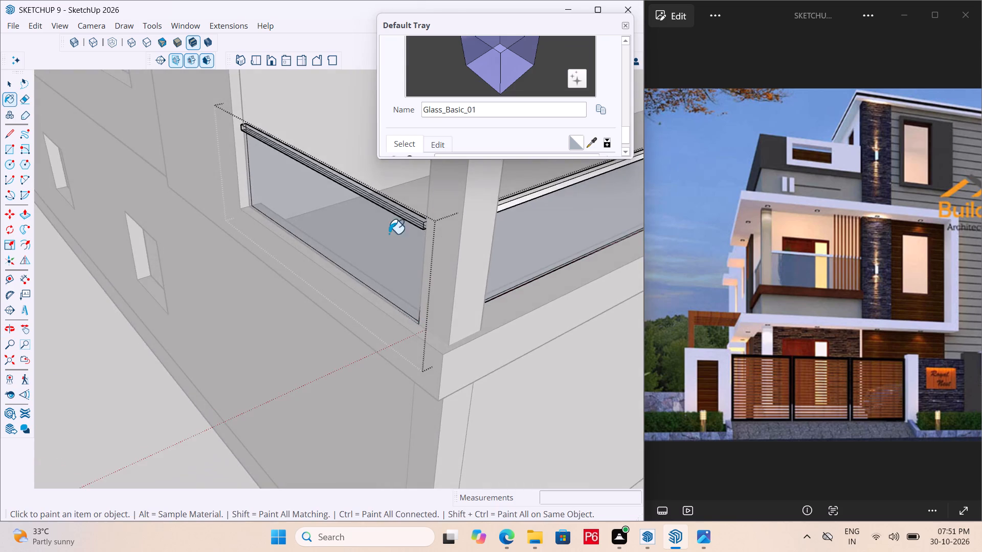
pyautogui.scroll(8, 419, 204)
pyautogui.press('space')
pyautogui.click(391, 295)
pyautogui.doubleClick(342, 295)
pyautogui.click(342, 281)
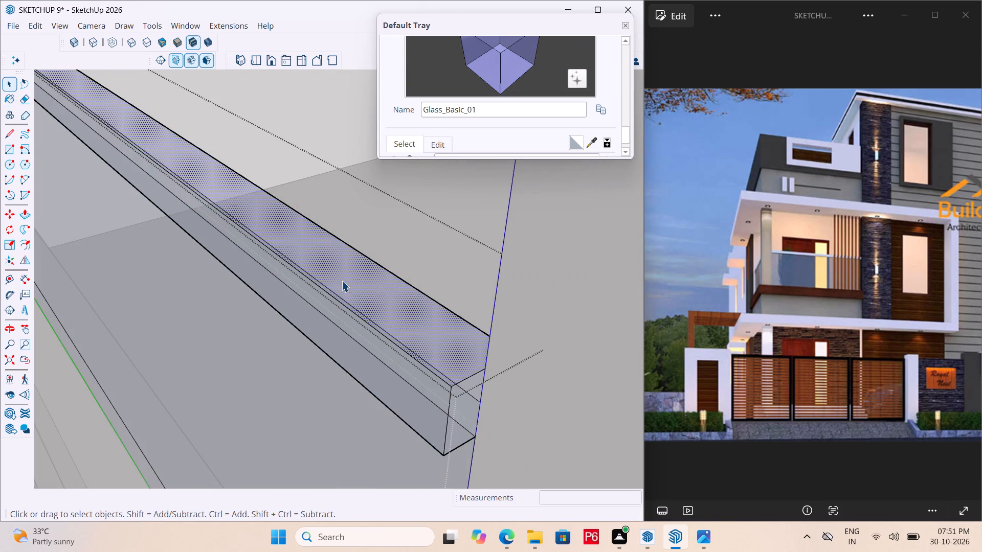
pyautogui.scroll(-4, 441, 140)
pyautogui.click(490, 96)
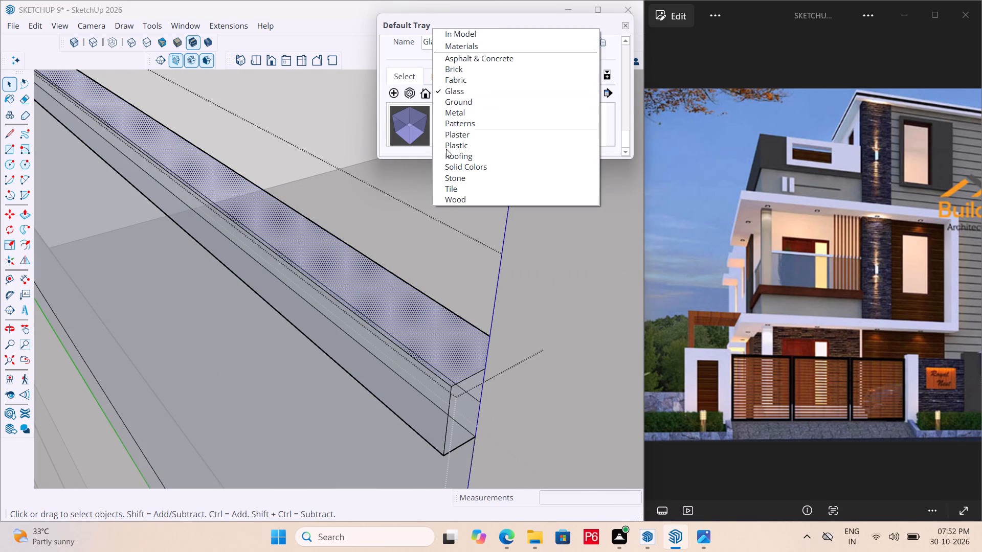
pyautogui.click(489, 167)
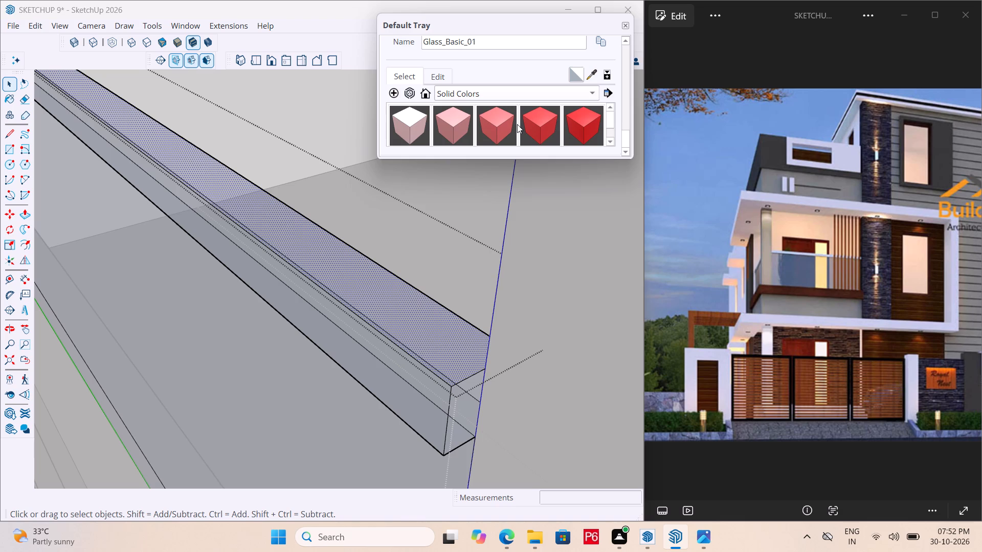
pyautogui.scroll(-20, 521, 124)
pyautogui.scroll(-4, 521, 124)
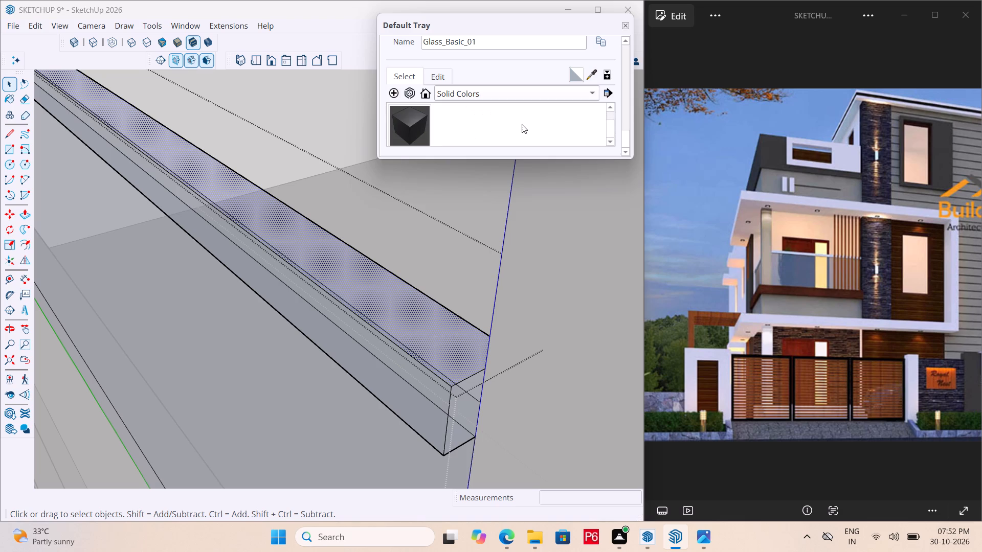
pyautogui.scroll(-9, 522, 124)
pyautogui.scroll(2, 522, 124)
pyautogui.click(455, 123)
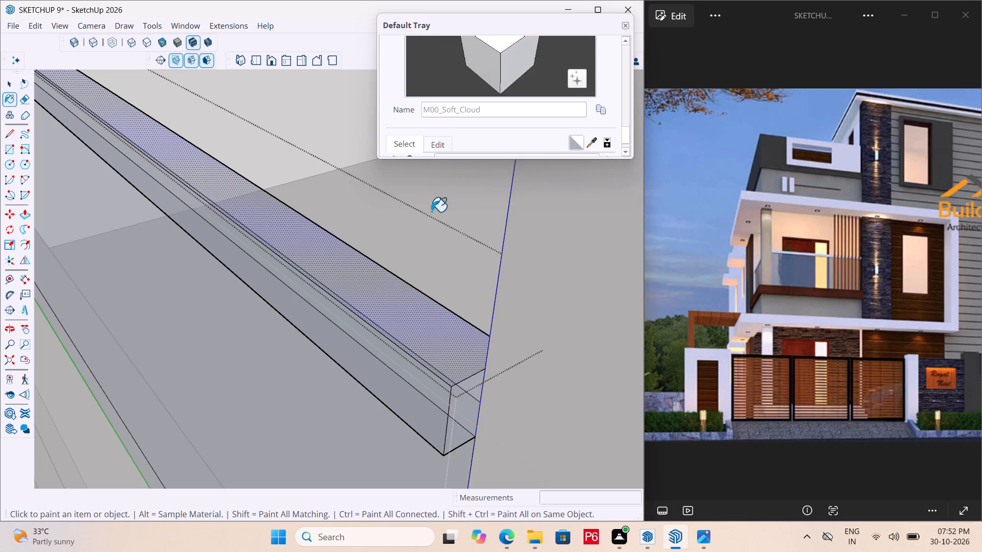
pyautogui.moveTo(390, 385); pyautogui.dragTo(393, 379)
pyautogui.click(419, 347)
pyautogui.click(462, 392)
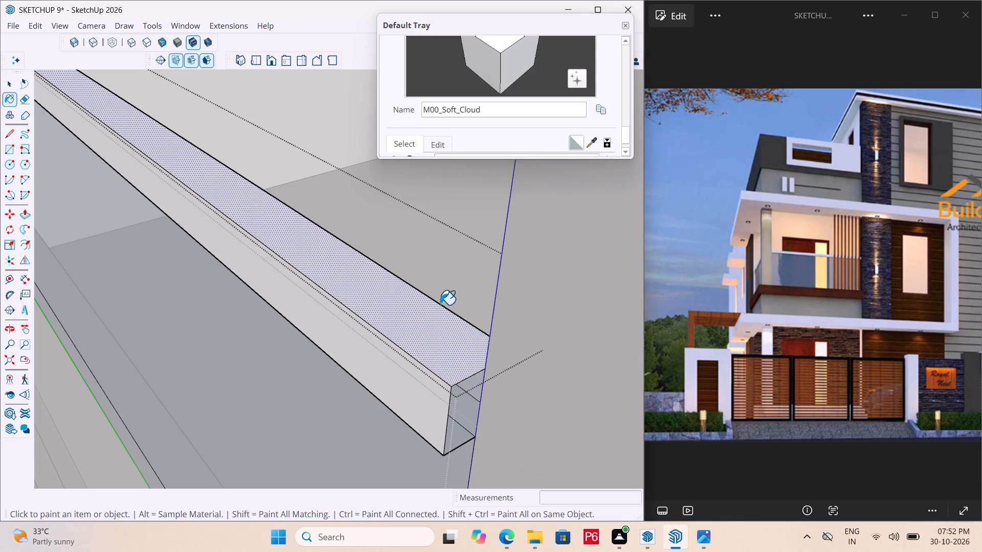
# Paint the side top rail's inner face, towards the balcony, with M00_Soft_Cloud.
pyautogui.scroll(-12, 460, 309)
pyautogui.moveTo(427, 323); pyautogui.dragTo(0, 289, button='middle')
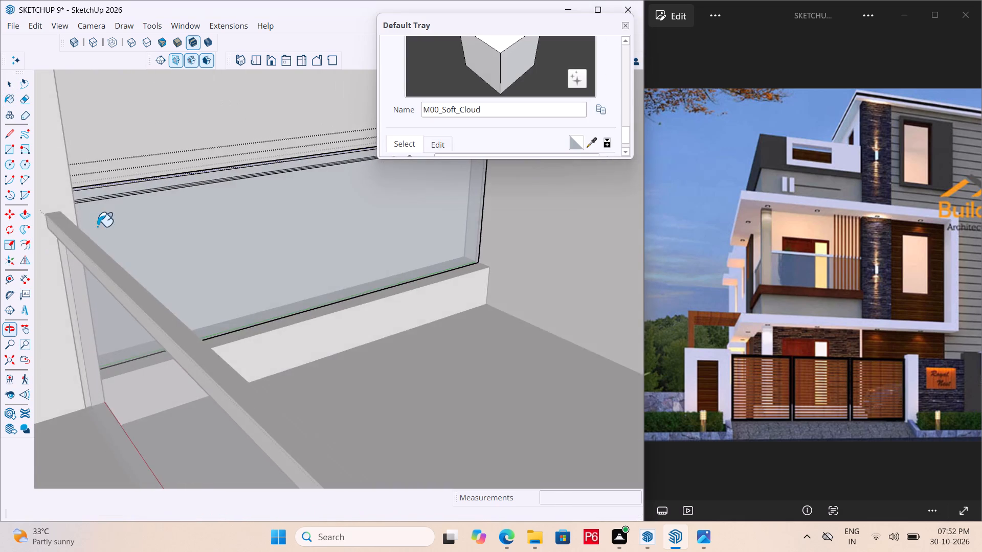
pyautogui.scroll(8, 116, 206)
pyautogui.click(128, 186)
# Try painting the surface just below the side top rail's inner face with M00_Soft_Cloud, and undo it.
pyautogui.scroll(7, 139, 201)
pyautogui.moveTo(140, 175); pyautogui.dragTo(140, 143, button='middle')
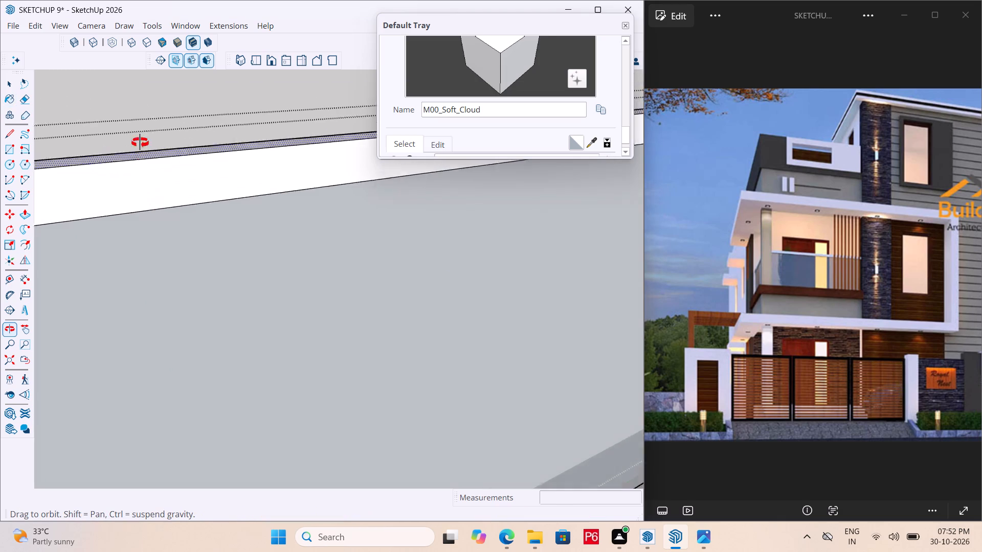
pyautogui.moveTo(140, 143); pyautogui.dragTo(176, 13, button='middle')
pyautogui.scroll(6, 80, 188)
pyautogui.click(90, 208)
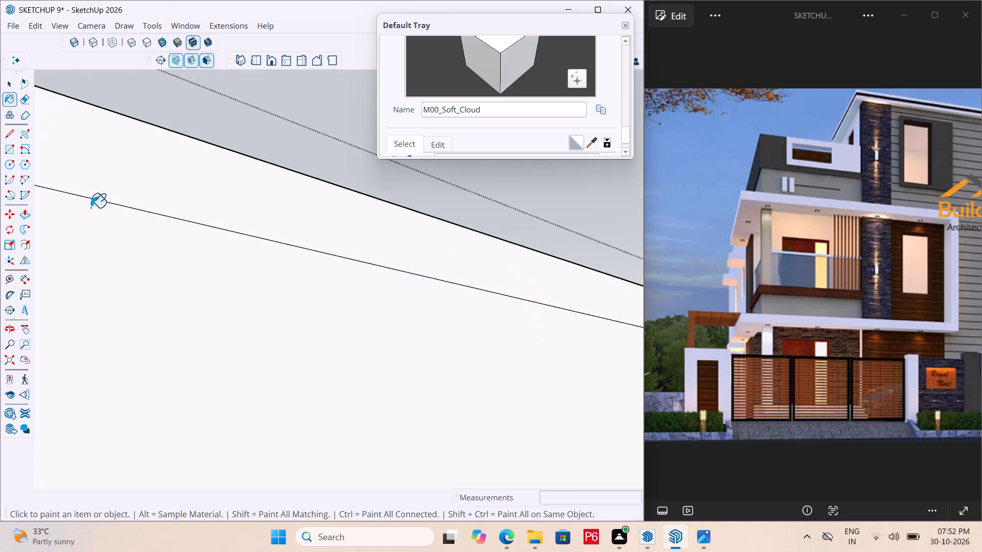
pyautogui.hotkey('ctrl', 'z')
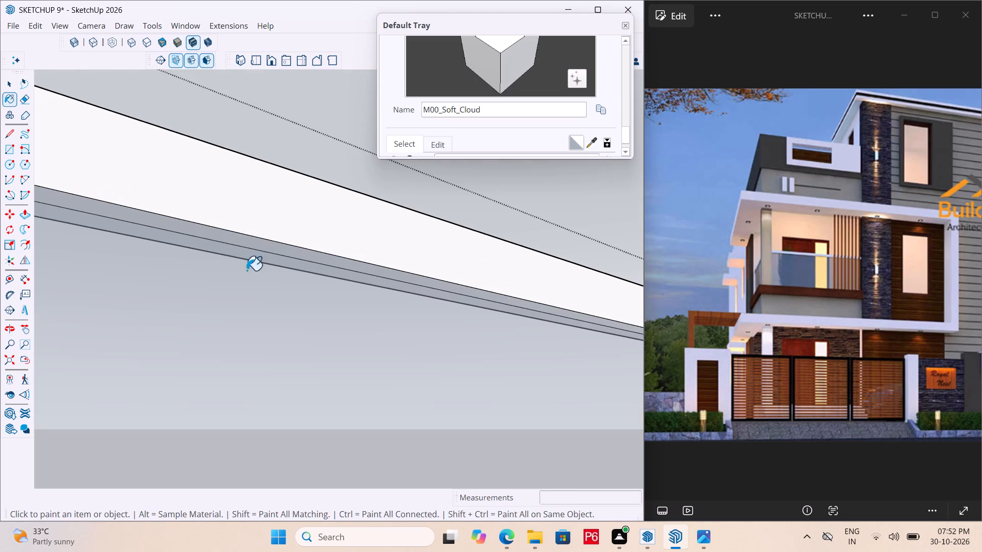
# Paint the side top rail's remaining face, ending at the corner column, with M00_Soft_Cloud.
pyautogui.scroll(-5, 259, 282)
pyautogui.moveTo(114, 299); pyautogui.dragTo(480, 411, button='middle')
pyautogui.scroll(-1, 114, 299)
pyautogui.scroll(-5, 405, 332)
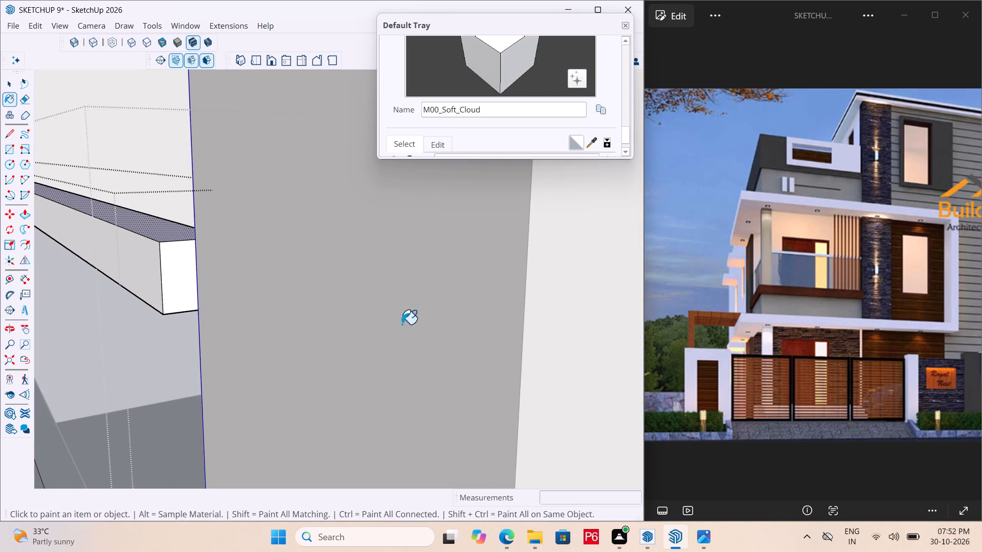
pyautogui.moveTo(185, 339); pyautogui.dragTo(318, 0, button='middle')
pyautogui.scroll(4, 39, 409)
pyautogui.scroll(-7, 240, 285)
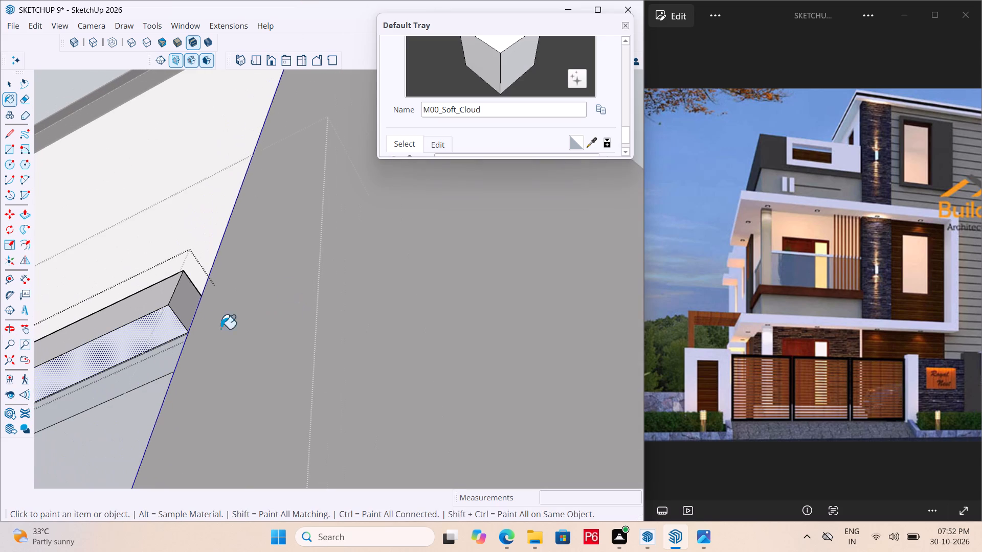
pyautogui.click(149, 334)
pyautogui.scroll(-11, 326, 329)
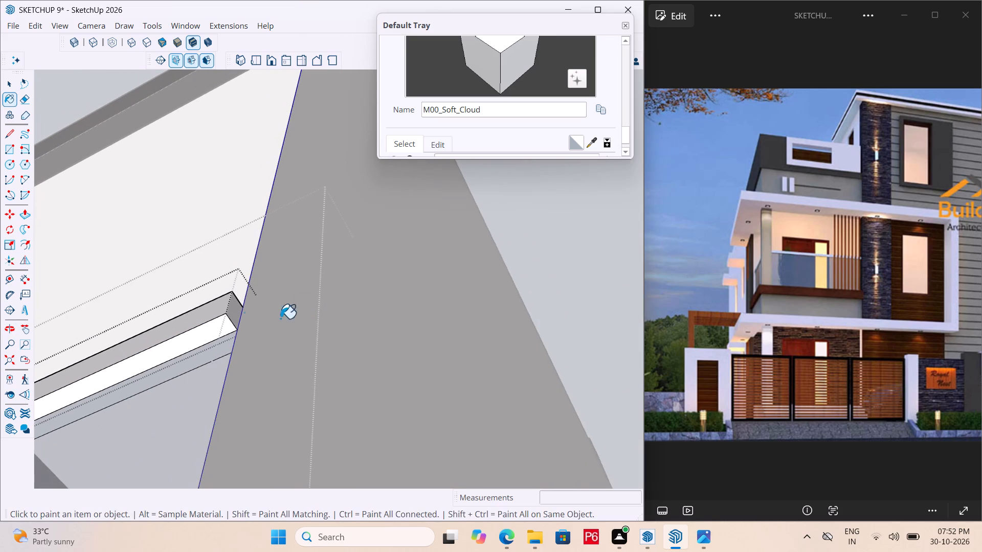
pyautogui.scroll(-7, 215, 358)
pyautogui.moveTo(260, 358); pyautogui.dragTo(232, 494, button='middle')
# Save the model.
pyautogui.hotkey('ctrl', 's')
pyautogui.hotkey('ctrl', 's')
pyautogui.hotkey('ctrl', 's')
pyautogui.hotkey('ctrl', 's')
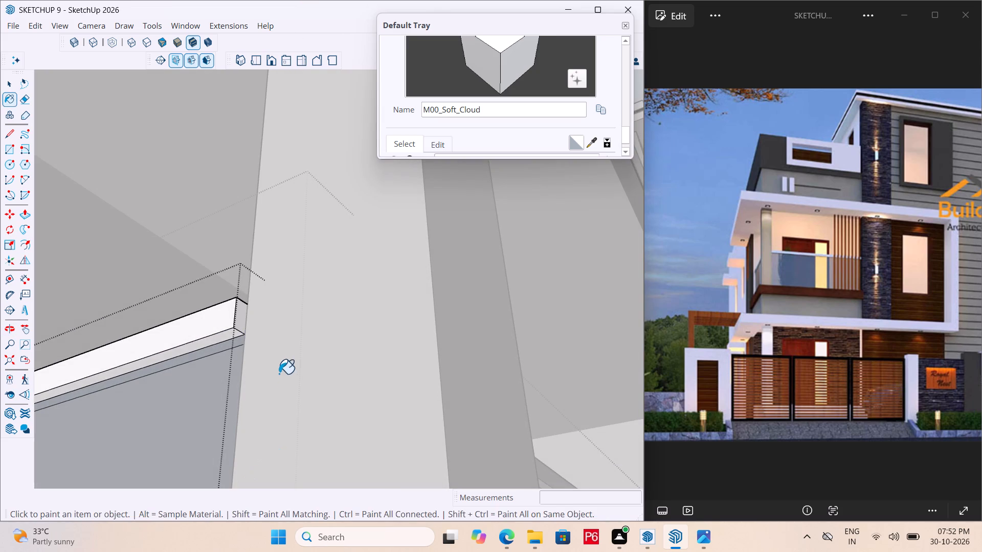
pyautogui.hotkey('ctrl', 's')
pyautogui.keyDown('ctrl'); pyautogui.scroll(-3, 194, 356); pyautogui.keyUp('ctrl')
pyautogui.hotkey('ctrl', 's')
pyautogui.hotkey('ctrl', 's')
pyautogui.hotkey('ctrl', 's')
# Close the side top rail's group and save the model.
pyautogui.scroll(-5, 249, 290)
pyautogui.scroll(-6, 330, 369)
pyautogui.scroll(-12, 314, 327)
pyautogui.moveTo(301, 365); pyautogui.dragTo(297, 551, button='middle')
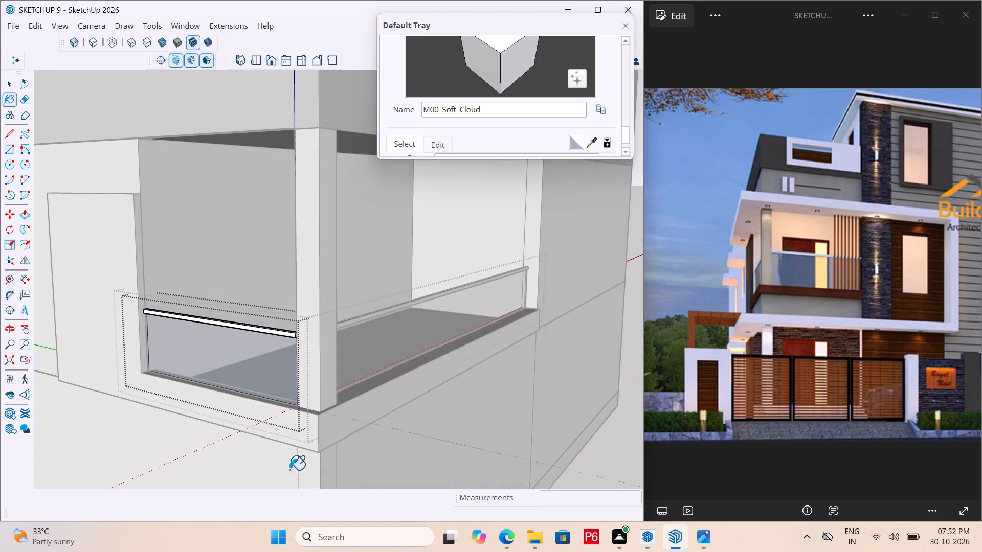
pyautogui.moveTo(258, 413); pyautogui.dragTo(234, 519, button='middle')
pyautogui.press('space')
pyautogui.click(555, 405)
pyautogui.scroll(-5, 241, 287)
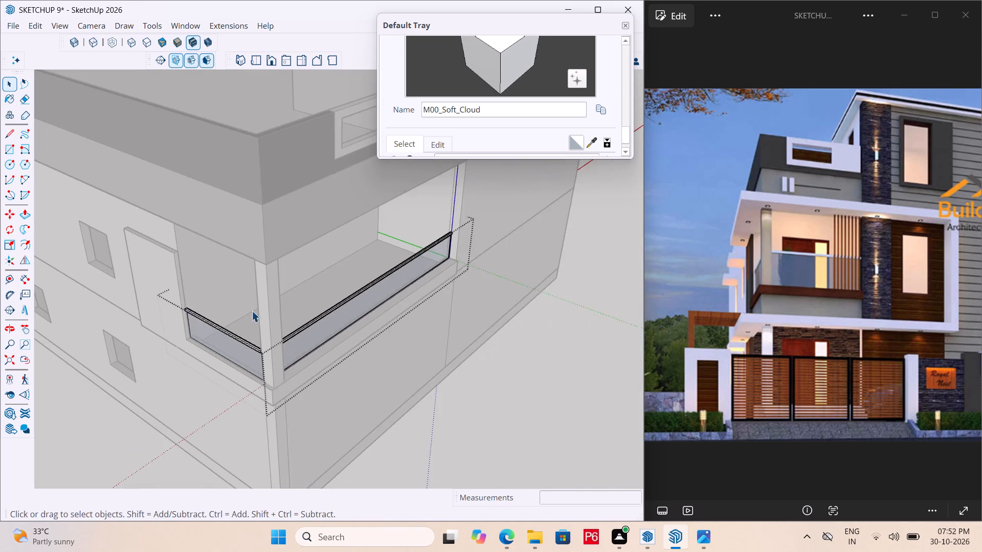
pyautogui.moveTo(277, 342); pyautogui.dragTo(243, 264, button='middle')
pyautogui.hotkey('ctrl', 's')
pyautogui.hotkey('ctrl', 's')
pyautogui.hotkey('ctrl', 's')
pyautogui.hotkey('ctrl', 's')
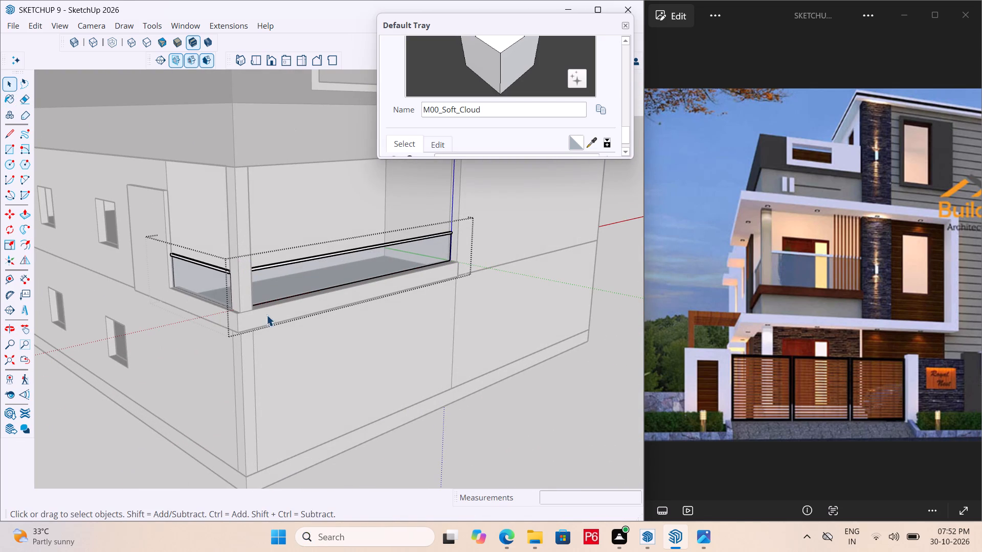
# Choose the Wood_Veneer_15_1K material from the Wood collection.
pyautogui.scroll(1, 258, 321)
pyautogui.press('space')
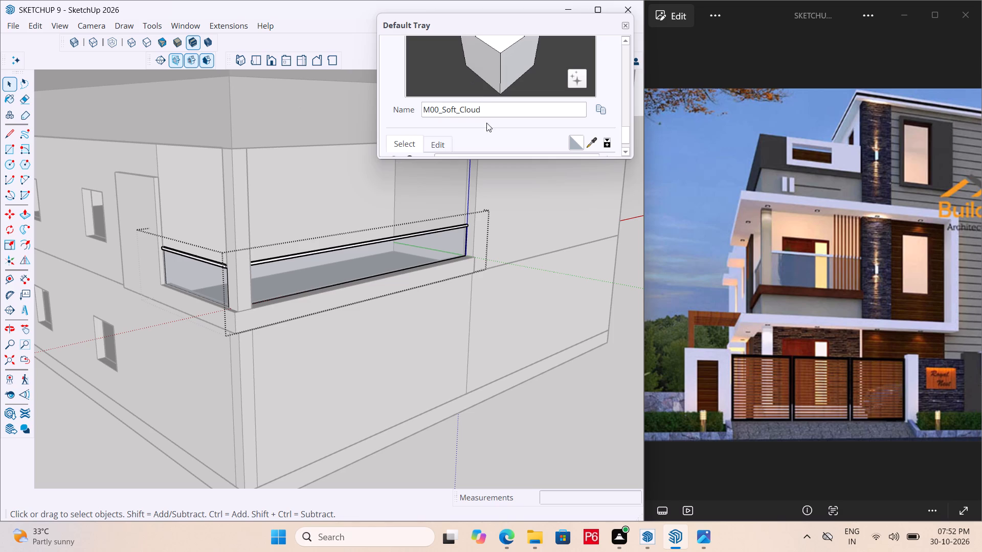
pyautogui.scroll(-3, 483, 126)
pyautogui.click(488, 99)
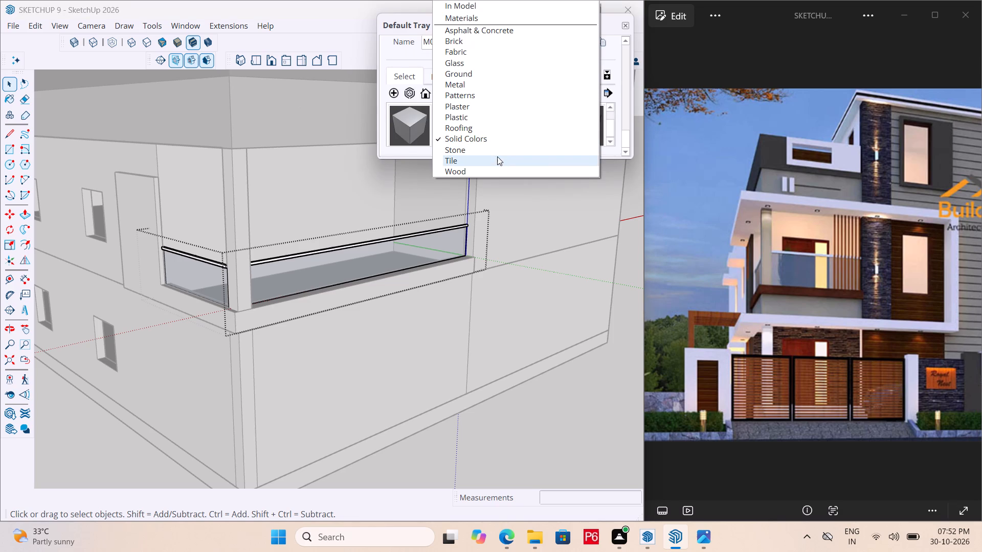
pyautogui.click(496, 167)
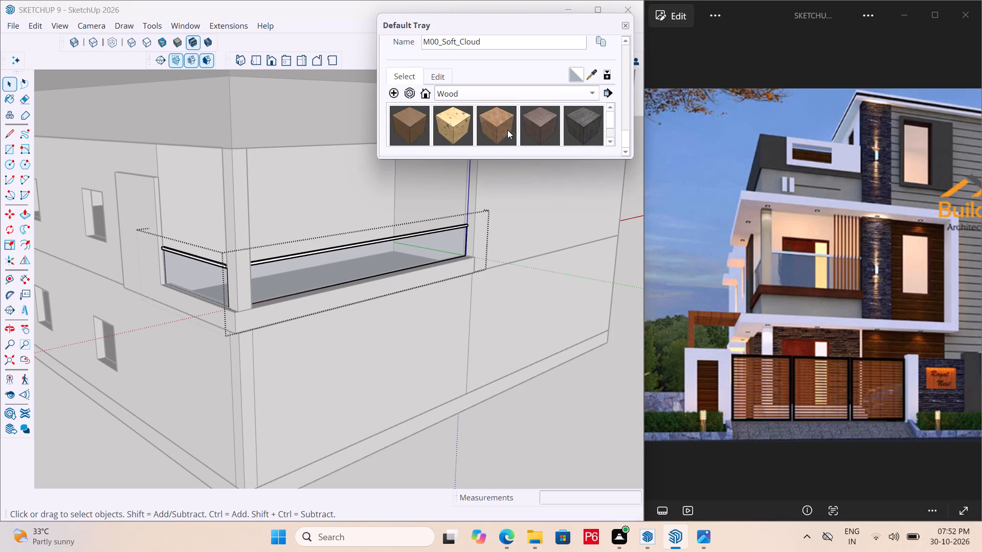
pyautogui.scroll(-5, 507, 130)
pyautogui.click(412, 129)
pyautogui.scroll(5, 234, 327)
pyautogui.press('space')
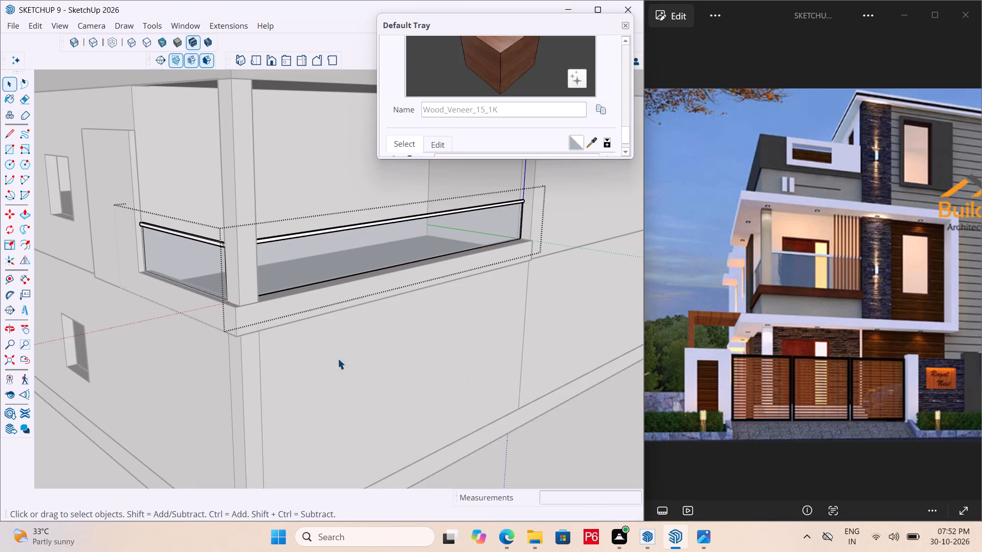
# Open the first-floor walls' group and paint the L-shaped balcony edge band inside it with Wood_Veneer_15_1K.
pyautogui.doubleClick(554, 433)
pyautogui.click(566, 429)
pyautogui.click(223, 320)
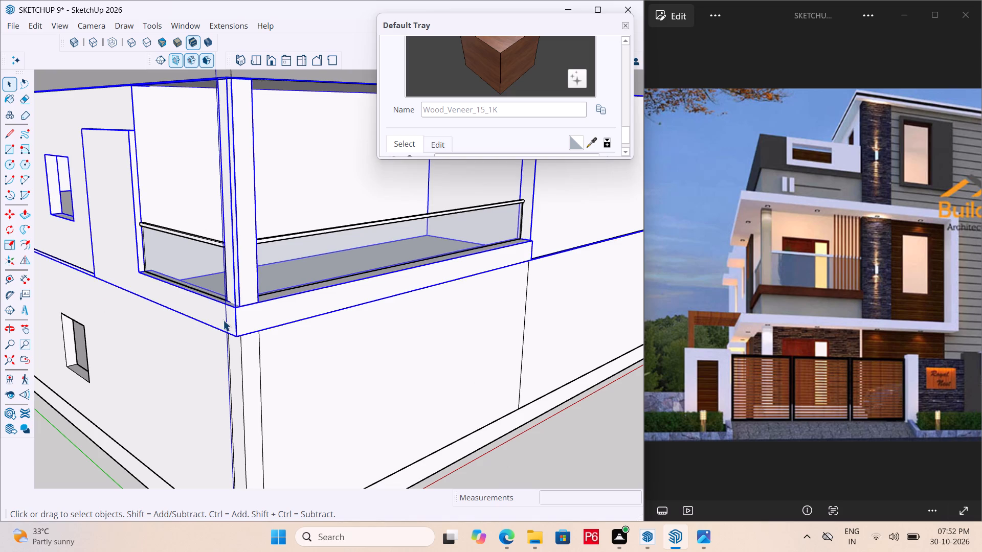
pyautogui.doubleClick(271, 319)
pyautogui.click(281, 312)
pyautogui.doubleClick(281, 312)
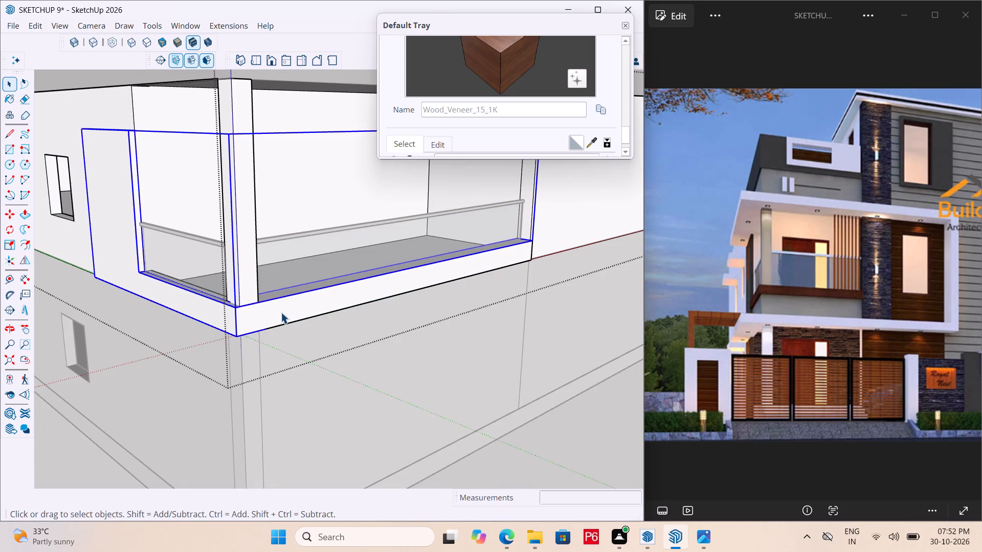
pyautogui.click(281, 312)
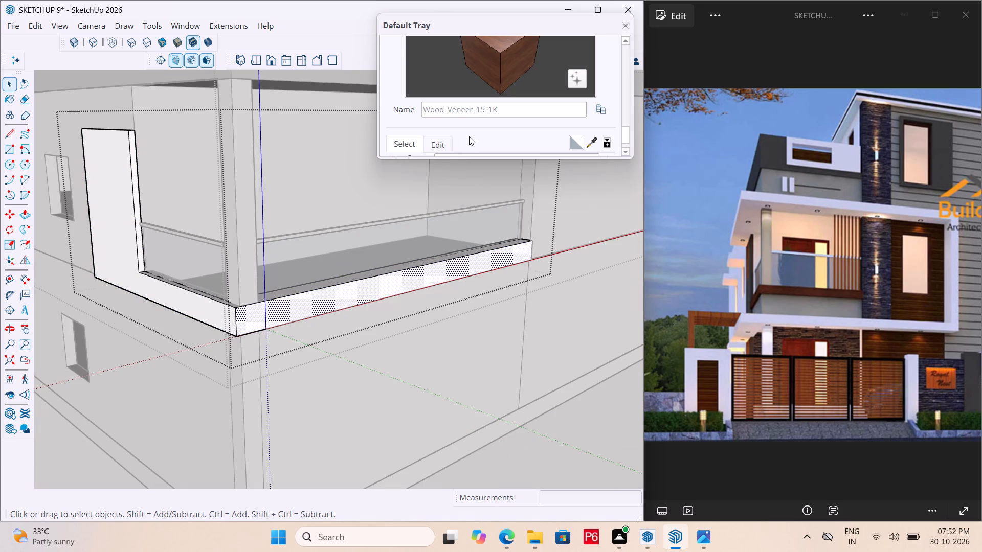
pyautogui.scroll(-3, 468, 137)
pyautogui.click(411, 126)
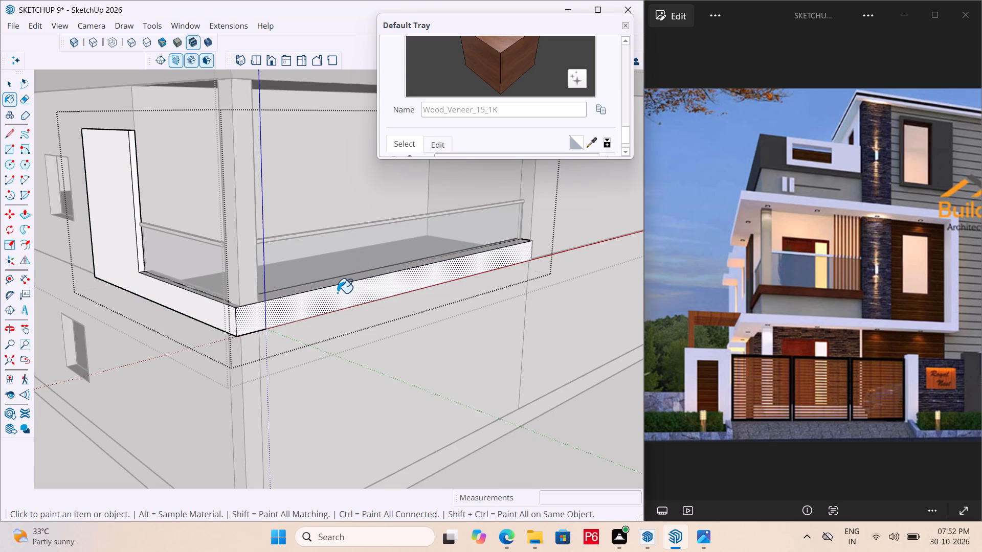
pyautogui.scroll(-5, 283, 283)
pyautogui.press('space')
pyautogui.click(506, 376)
pyautogui.click(282, 298)
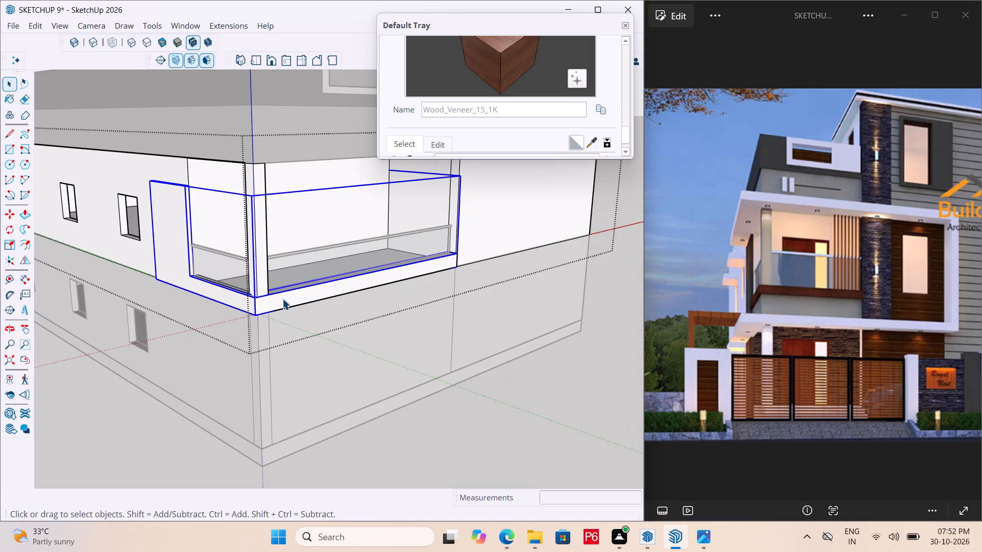
pyautogui.scroll(-3, 464, 126)
pyautogui.click(410, 126)
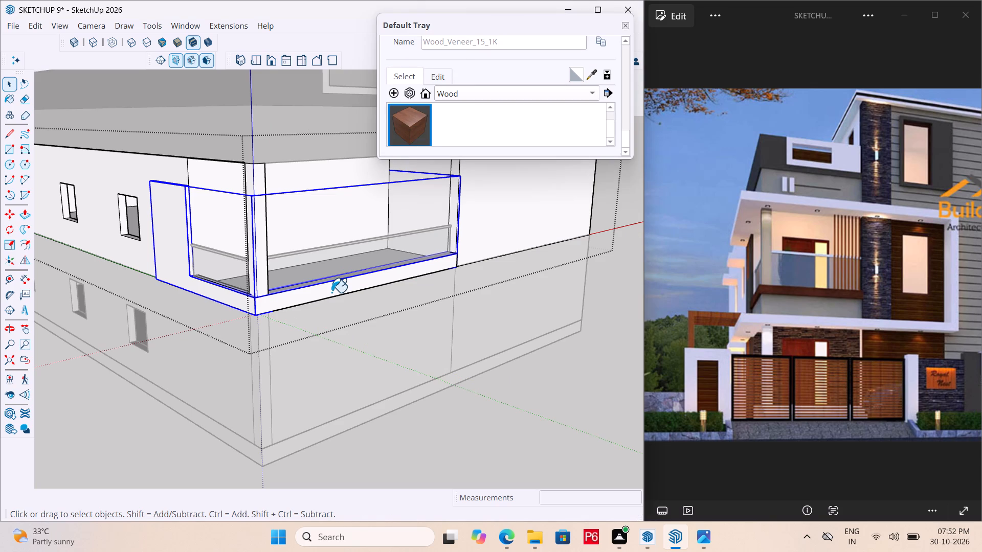
pyautogui.click(335, 289)
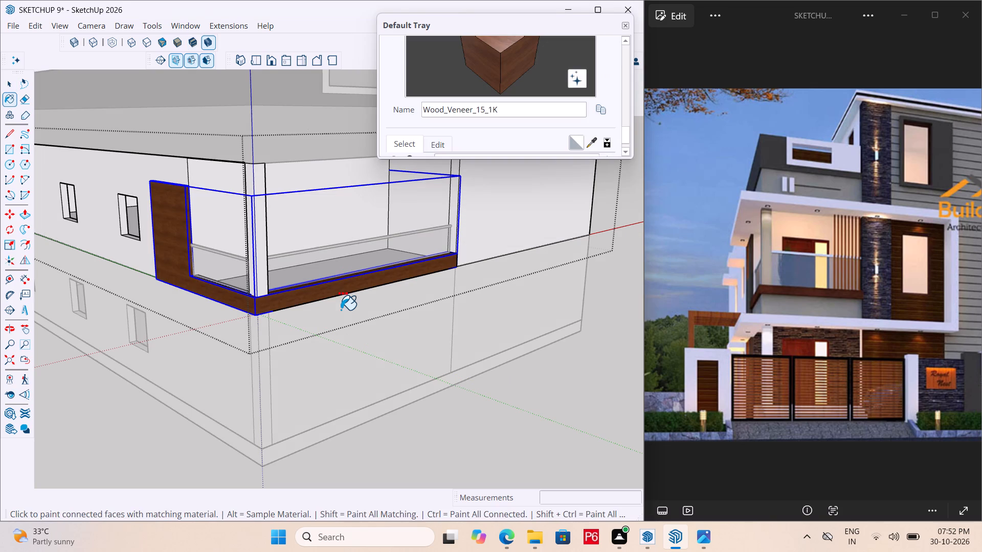
# Save the model and close the first-floor walls' group.
pyautogui.hotkey('ctrl', 's')
pyautogui.hotkey('ctrl', 's')
pyautogui.hotkey('ctrl', 's')
pyautogui.hotkey('ctrl', 's')
pyautogui.press('space')
pyautogui.click(538, 389)
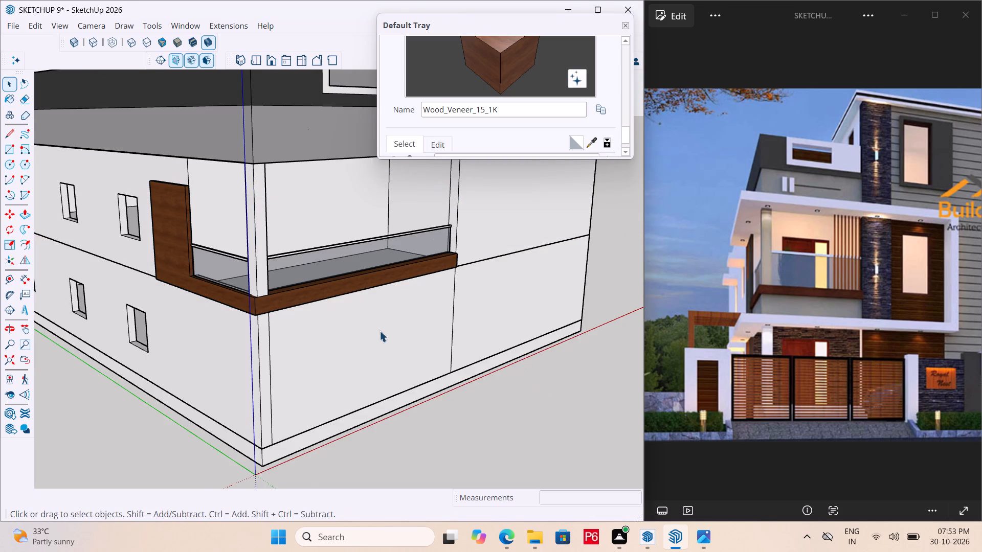
# Save the model with the wood-finished balcony band.
pyautogui.scroll(-1, 374, 331)
pyautogui.moveTo(317, 303); pyautogui.dragTo(289, 301, button='middle')
pyautogui.scroll(5, 284, 301)
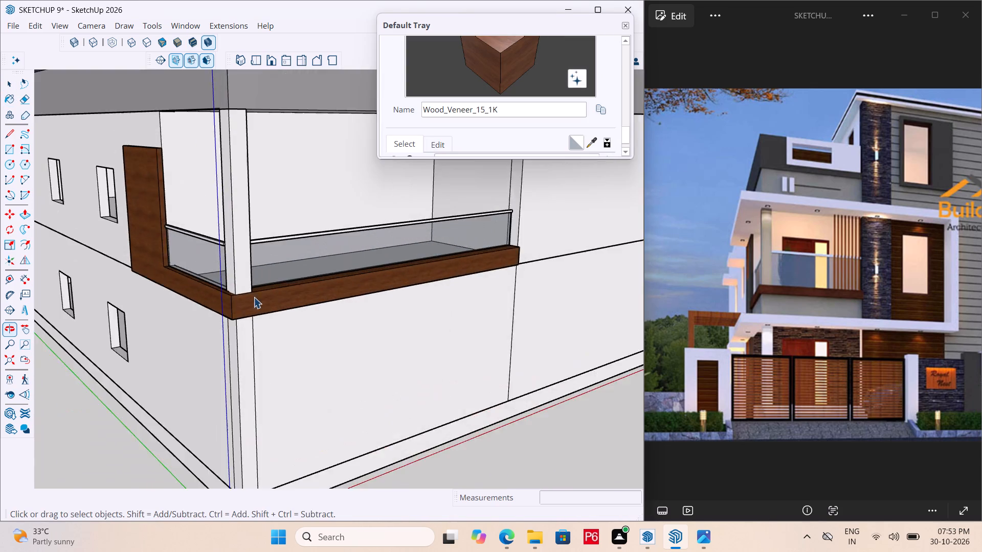
pyautogui.scroll(12, 254, 297)
pyautogui.scroll(-6, 250, 310)
pyautogui.hotkey('ctrl', 's')
pyautogui.hotkey('ctrl', 's')
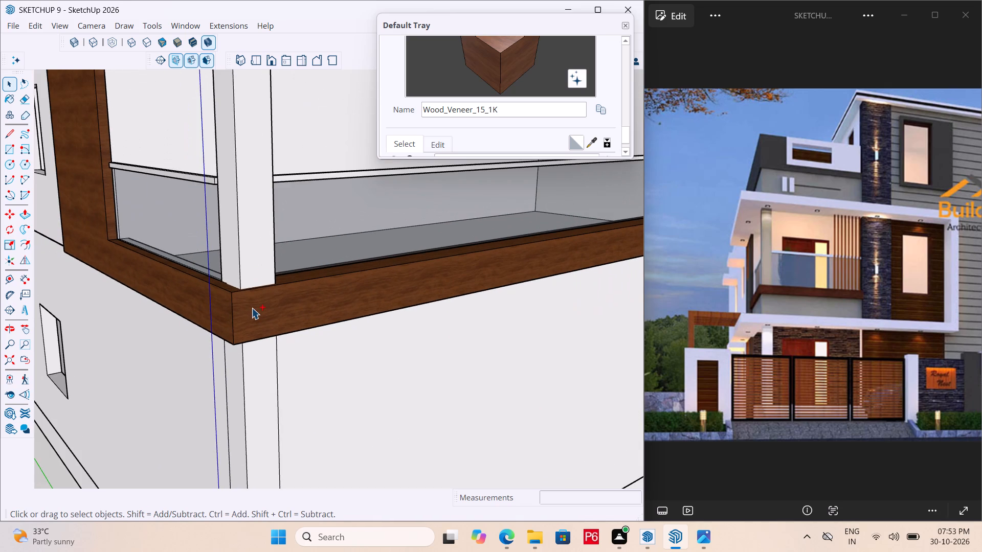
pyautogui.hotkey('ctrl', 's')
pyautogui.hotkey('ctrl', 's')
pyautogui.scroll(-11, 252, 308)
pyautogui.middleClick(267, 347)
pyautogui.scroll(-2, 267, 347)
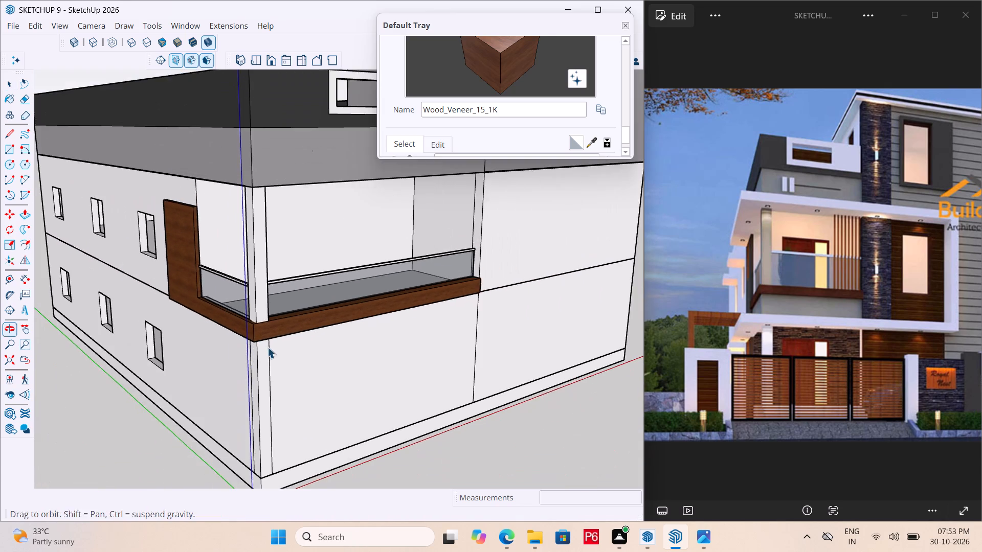
# Examine the first-floor balcony, its corner column and the ceiling above it from below and from the front.
pyautogui.scroll(-6, 271, 348)
pyautogui.moveTo(277, 342); pyautogui.dragTo(272, 196, button='middle')
pyautogui.scroll(11, 253, 136)
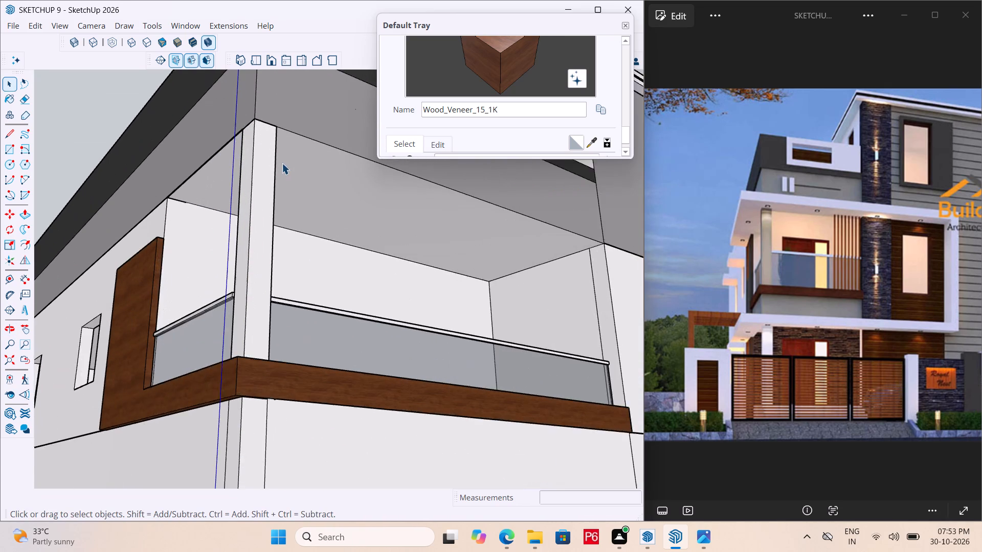
pyautogui.scroll(1, 274, 158)
pyautogui.moveTo(272, 150); pyautogui.dragTo(280, 139, button='middle')
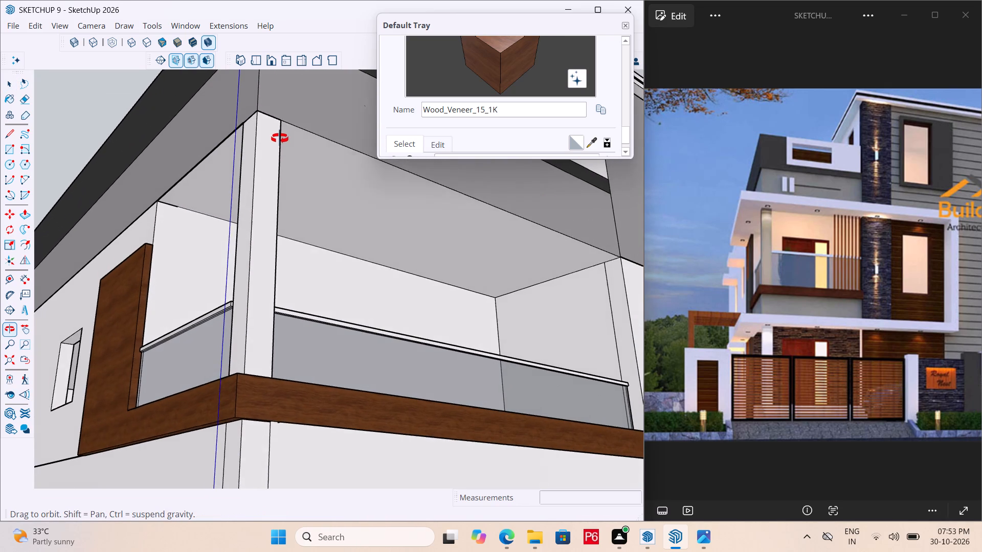
pyautogui.moveTo(280, 139); pyautogui.dragTo(259, 223, button='middle')
pyautogui.scroll(-6, 255, 232)
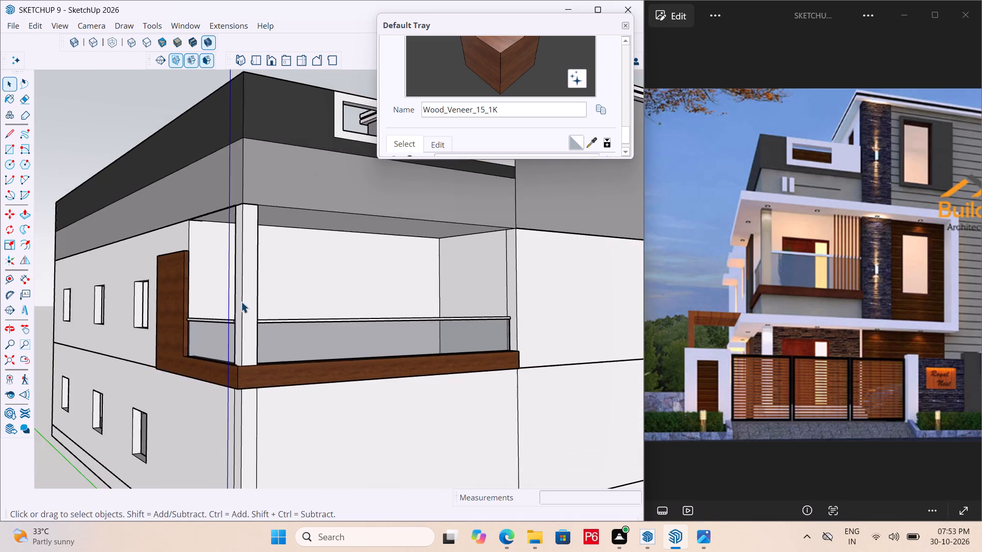
pyautogui.moveTo(244, 314); pyautogui.dragTo(245, 348, button='middle')
# Save the model.
pyautogui.hotkey('ctrl', 's')
pyautogui.hotkey('ctrl', 's')
pyautogui.hotkey('ctrl', 's')
# Open the top roof slab's group above the tall block and pull the lower band's front face outward 1'.
pyautogui.scroll(-4, 244, 340)
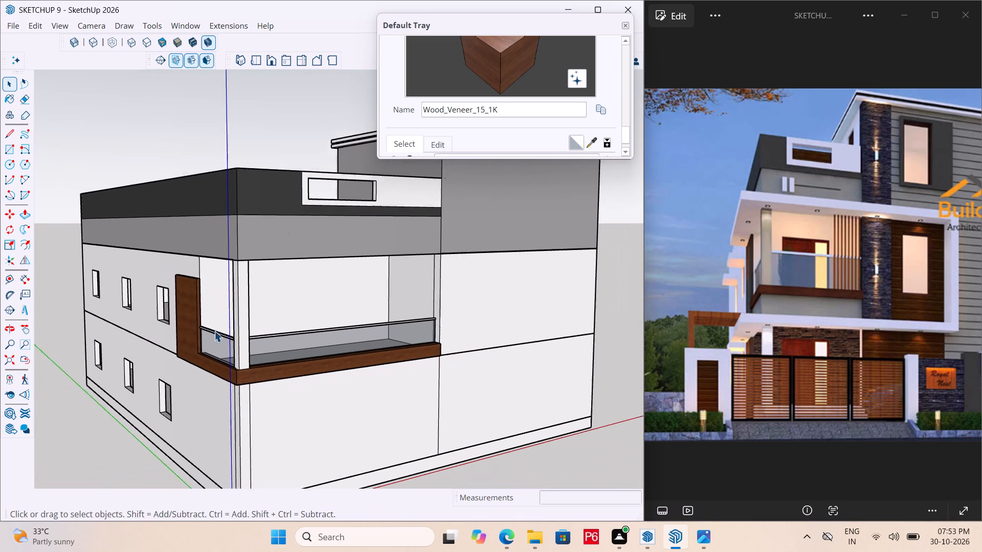
pyautogui.scroll(-7, 214, 331)
pyautogui.moveTo(406, 241); pyautogui.dragTo(353, 232, button='middle')
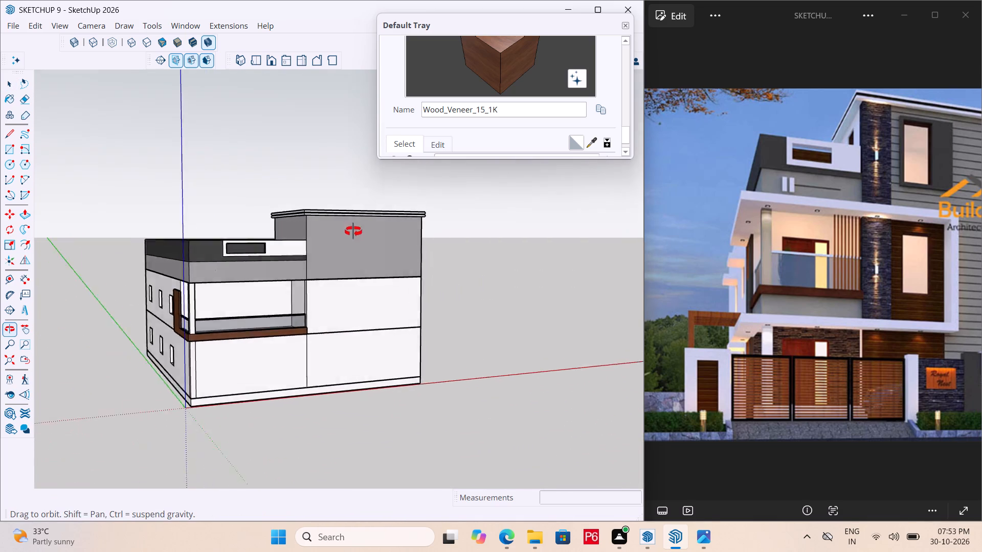
pyautogui.moveTo(353, 232); pyautogui.dragTo(386, 228, button='middle')
pyautogui.scroll(9, 386, 228)
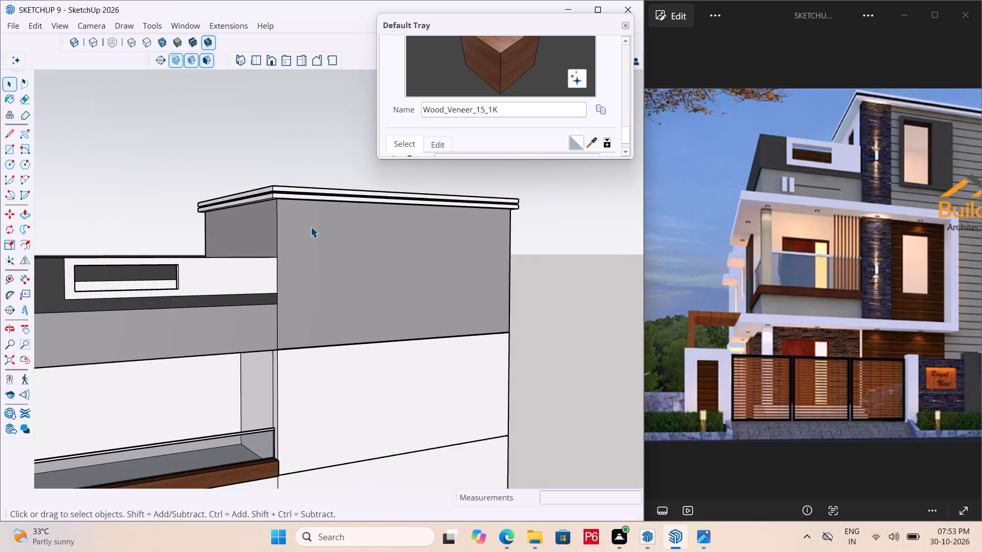
pyautogui.moveTo(311, 201); pyautogui.dragTo(305, 100, button='middle')
pyautogui.scroll(9, 302, 103)
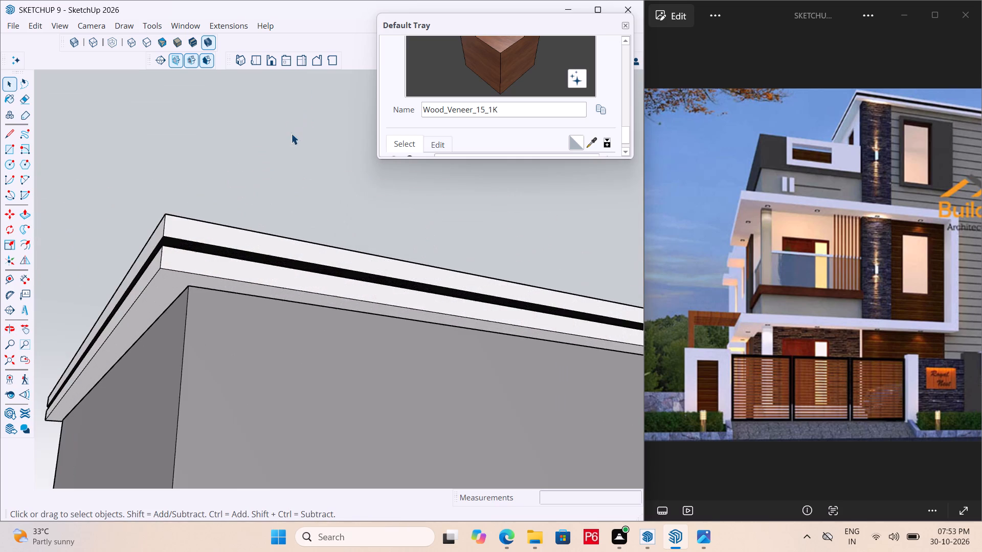
pyautogui.scroll(1, 291, 133)
pyautogui.moveTo(250, 291); pyautogui.dragTo(279, 256, button='middle')
pyautogui.scroll(1, 258, 281)
pyautogui.click(239, 337)
pyautogui.doubleClick(230, 328)
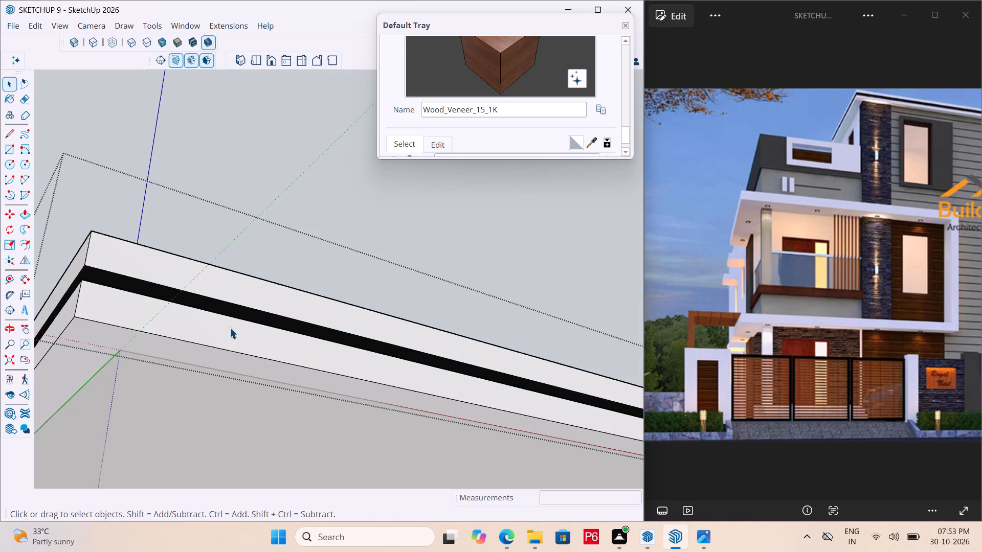
pyautogui.click(218, 327)
pyautogui.press('p')
pyautogui.click(218, 327)
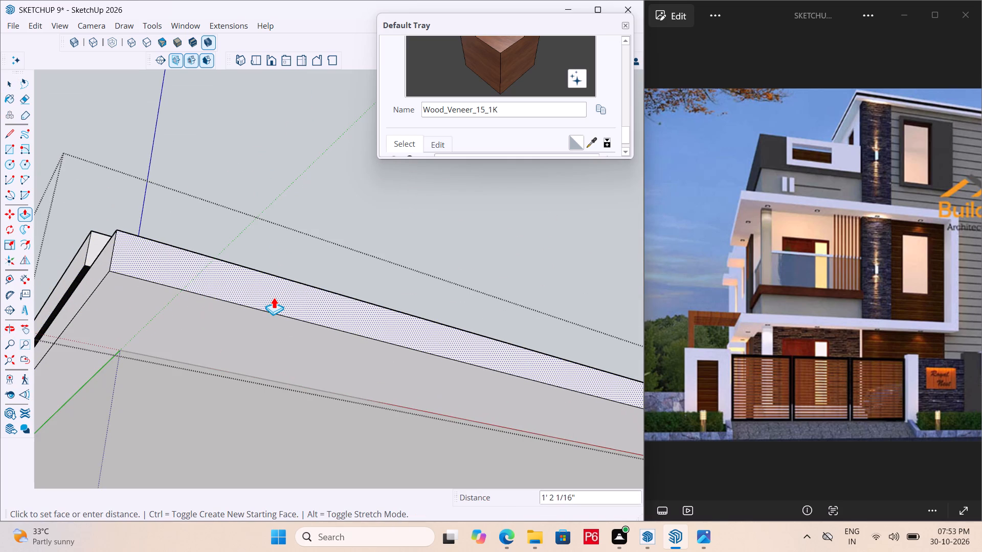
pyautogui.write("1'")
pyautogui.press('Return')
# Pull the top roof slab's upper band front face outward by the same 1' as the lower band.
pyautogui.moveTo(267, 287); pyautogui.dragTo(266, 498, button='middle')
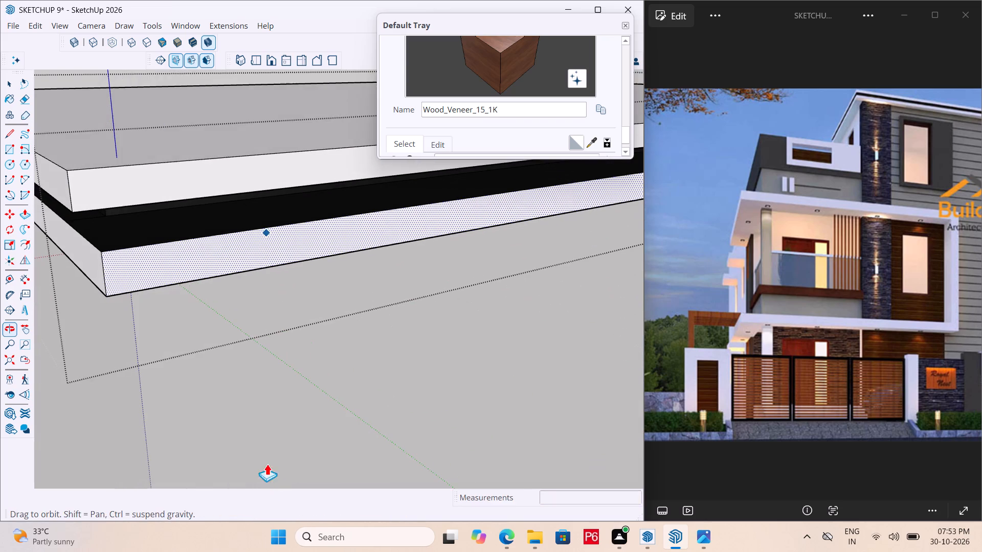
pyautogui.press('space')
pyautogui.click(203, 185)
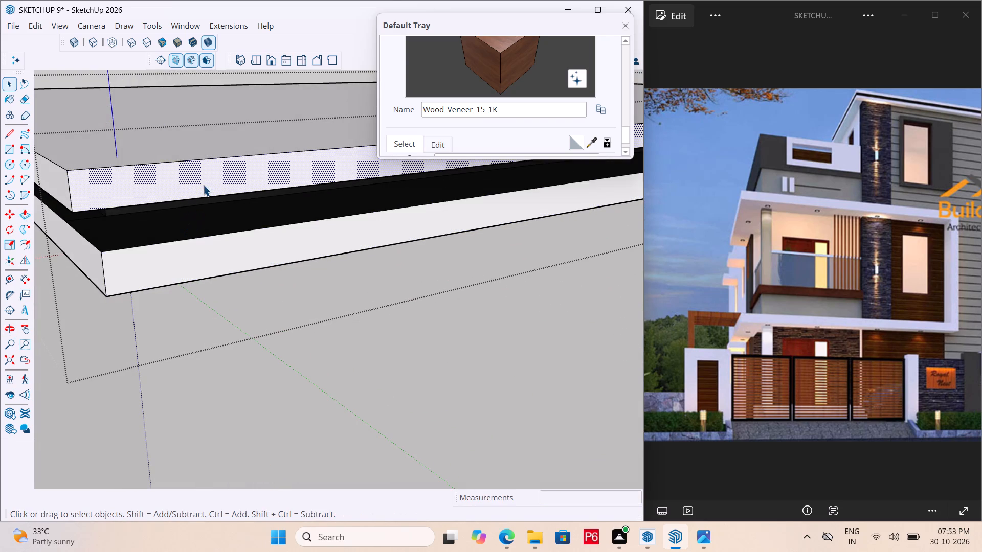
pyautogui.doubleClick(203, 185)
pyautogui.press('p')
pyautogui.doubleClick(203, 185)
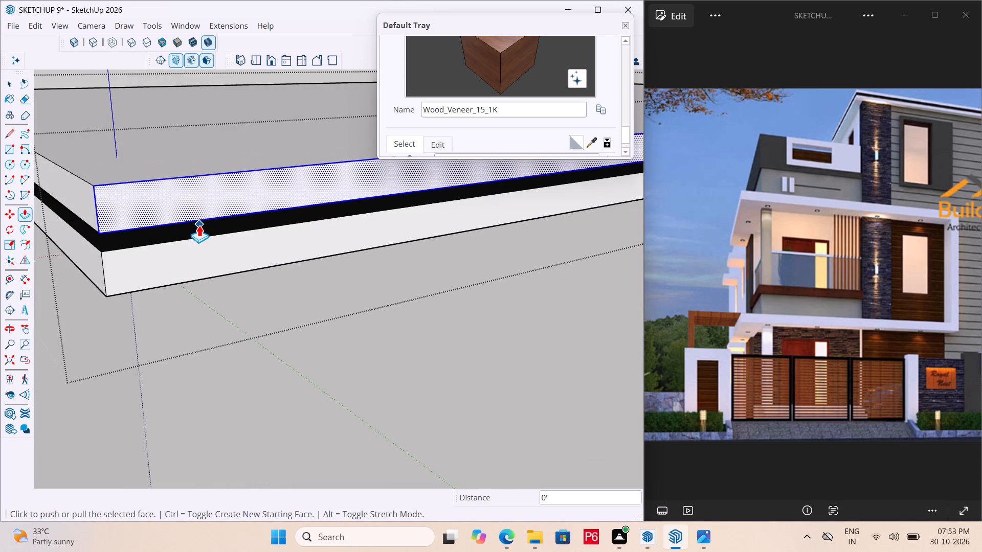
# Save the model and close the top roof slab's group.
pyautogui.moveTo(194, 199); pyautogui.dragTo(463, 148, button='middle')
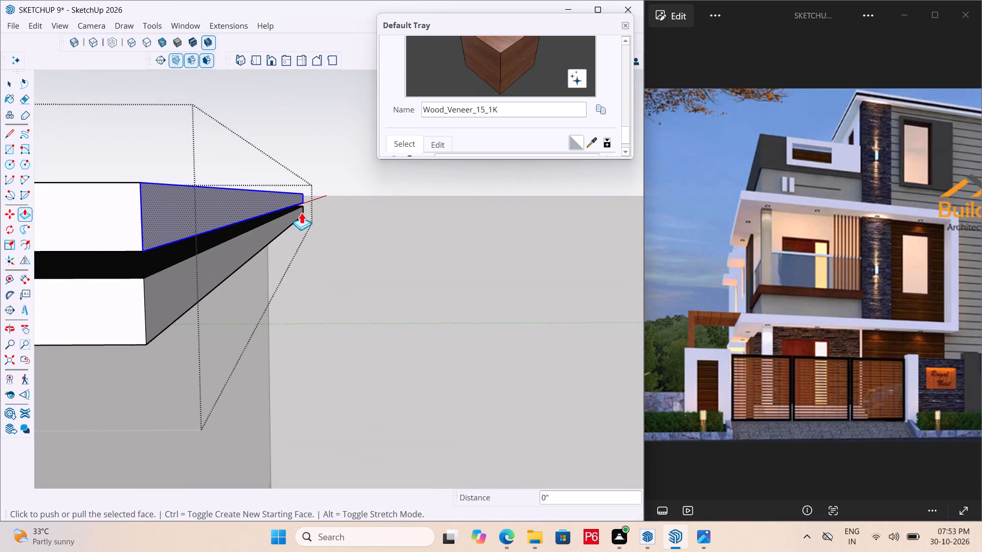
pyautogui.scroll(-4, 265, 214)
pyautogui.hotkey('ctrl', 's')
pyautogui.hotkey('ctrl', 's')
pyautogui.hotkey('ctrl', 's')
pyautogui.moveTo(238, 293); pyautogui.dragTo(139, 215, button='middle')
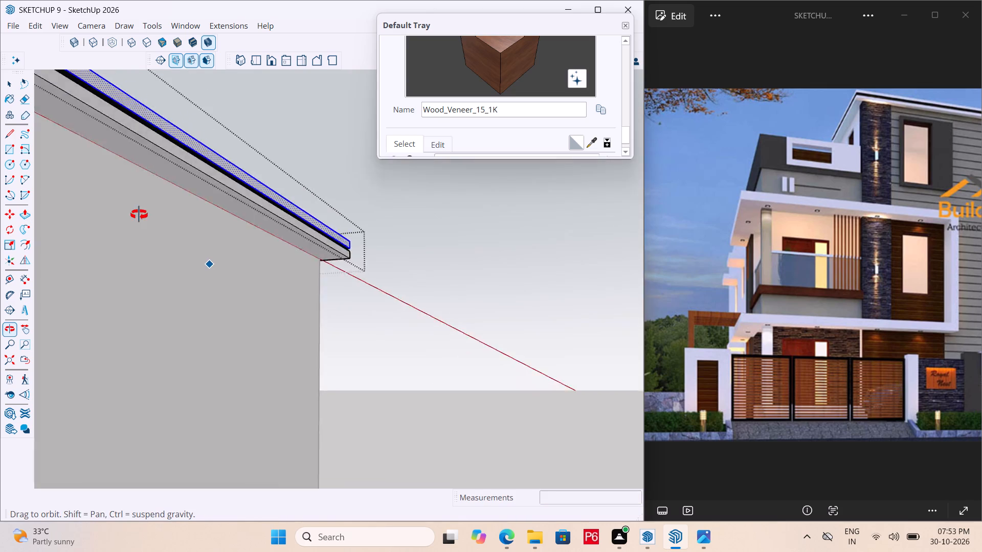
pyautogui.moveTo(139, 215); pyautogui.dragTo(171, 271, button='middle')
pyautogui.scroll(-6, 342, 152)
pyautogui.moveTo(178, 204); pyautogui.dragTo(166, 154, button='middle')
pyautogui.press('space')
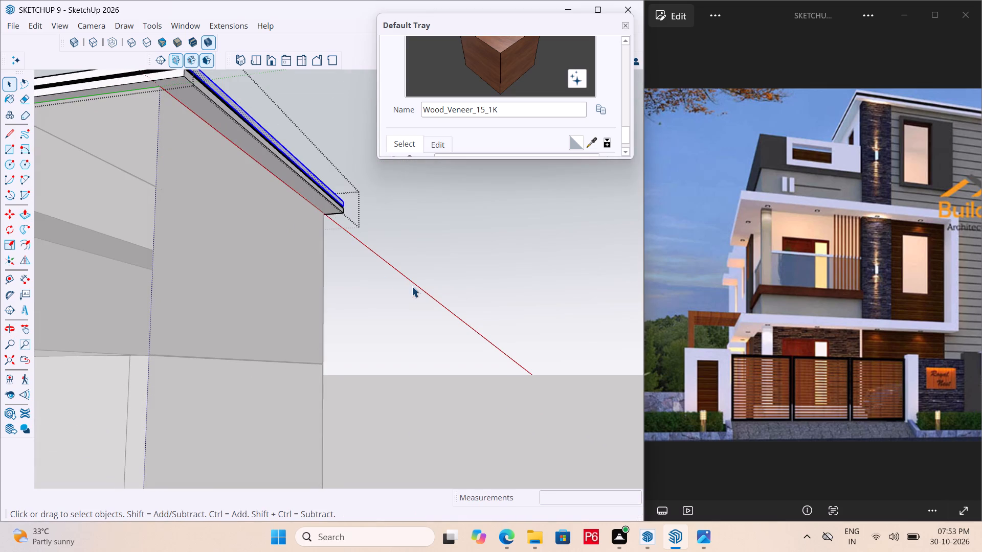
pyautogui.click(412, 286)
# Draw a vertical rectangle about 7' 2" by 24' beside the balcony, from under the top roof slab down to the first-floor line.
pyautogui.scroll(-6, 439, 194)
pyautogui.scroll(-2, 282, 210)
pyautogui.moveTo(255, 221); pyautogui.dragTo(205, 274, button='middle')
pyautogui.scroll(3, 289, 198)
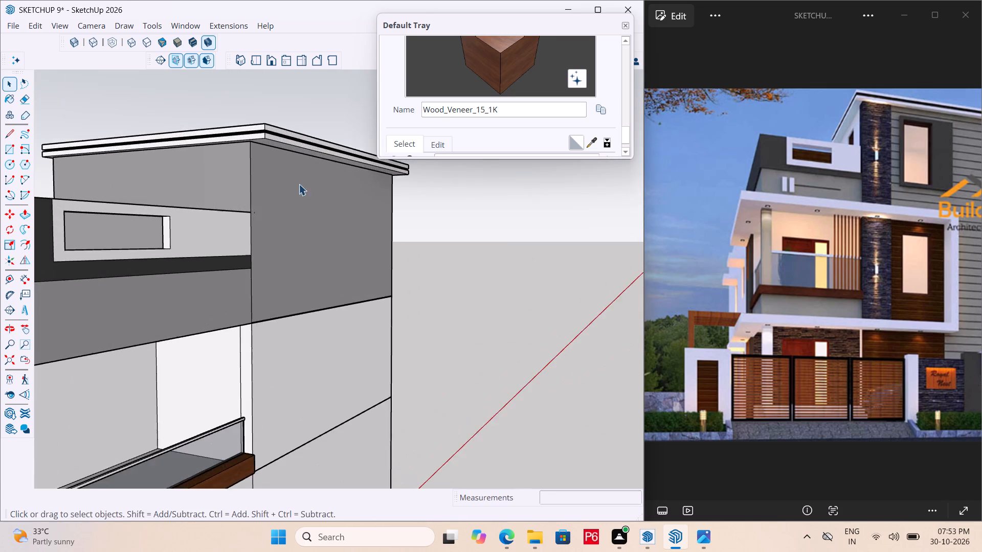
pyautogui.moveTo(306, 162); pyautogui.dragTo(305, 119, button='middle')
pyautogui.scroll(6, 261, 138)
pyautogui.press('e')
pyautogui.moveTo(251, 125); pyautogui.dragTo(66, 113, button='middle')
pyautogui.scroll(-10, 372, 214)
pyautogui.moveTo(325, 240); pyautogui.dragTo(161, 222, button='middle')
pyautogui.scroll(10, 254, 252)
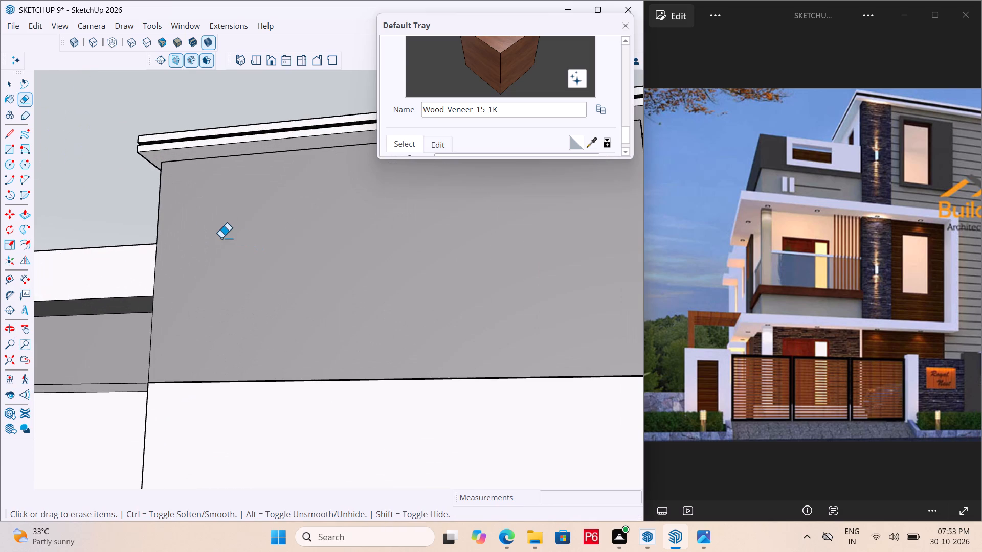
pyautogui.press('r')
pyautogui.click(165, 164)
pyautogui.scroll(-11, 240, 303)
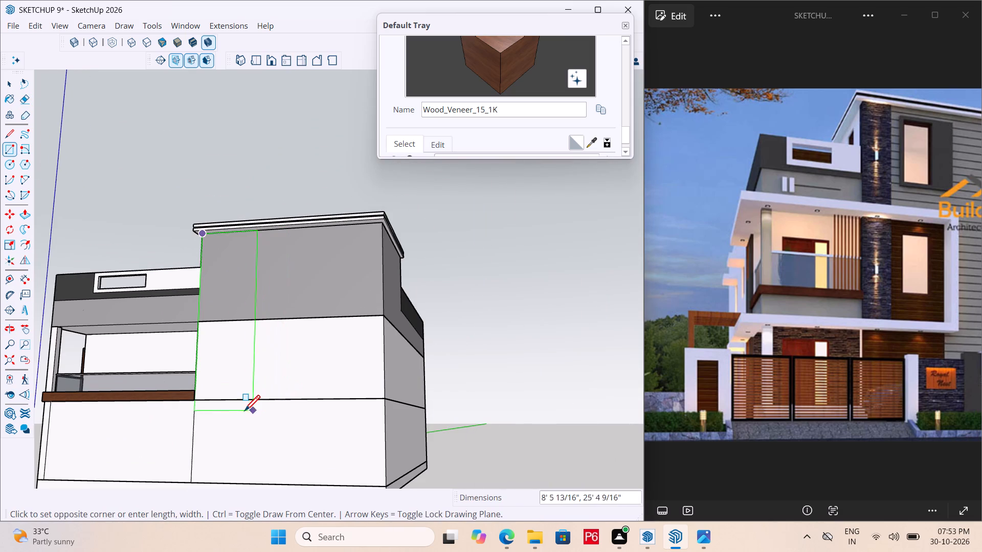
pyautogui.scroll(7, 239, 415)
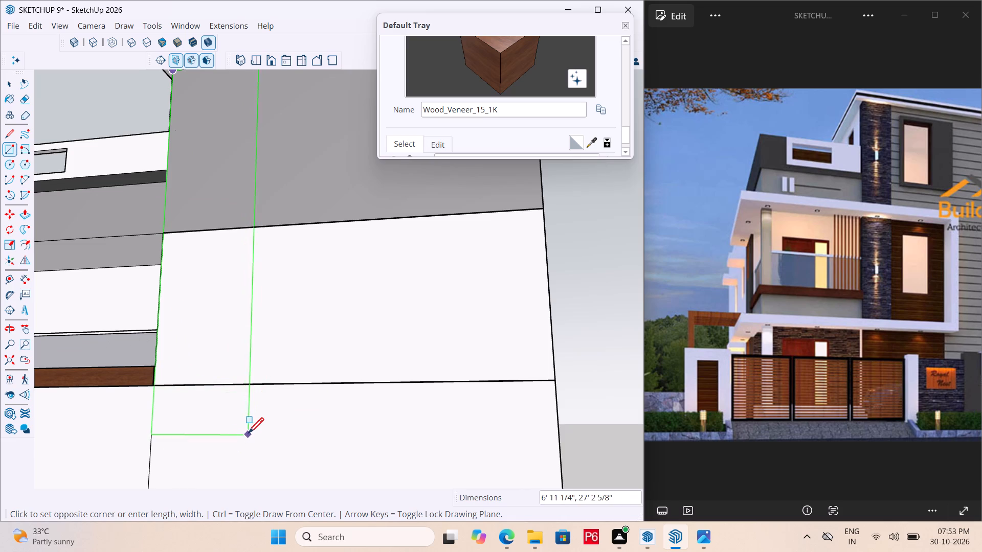
pyautogui.scroll(-5, 260, 385)
pyautogui.scroll(5, 259, 388)
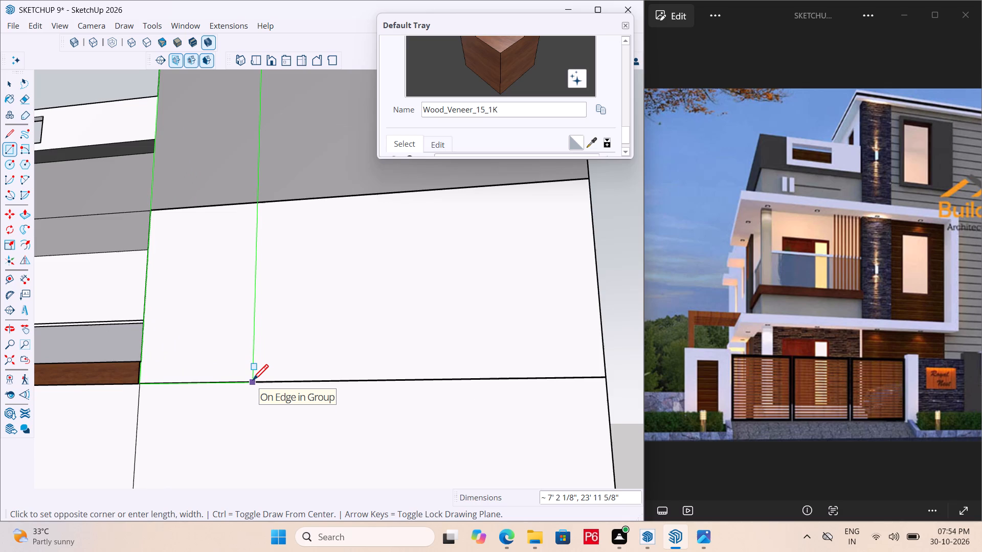
pyautogui.click(253, 382)
# Group the tall rectangle's face and edges, and open the new group for editing.
pyautogui.press('space')
pyautogui.doubleClick(224, 284)
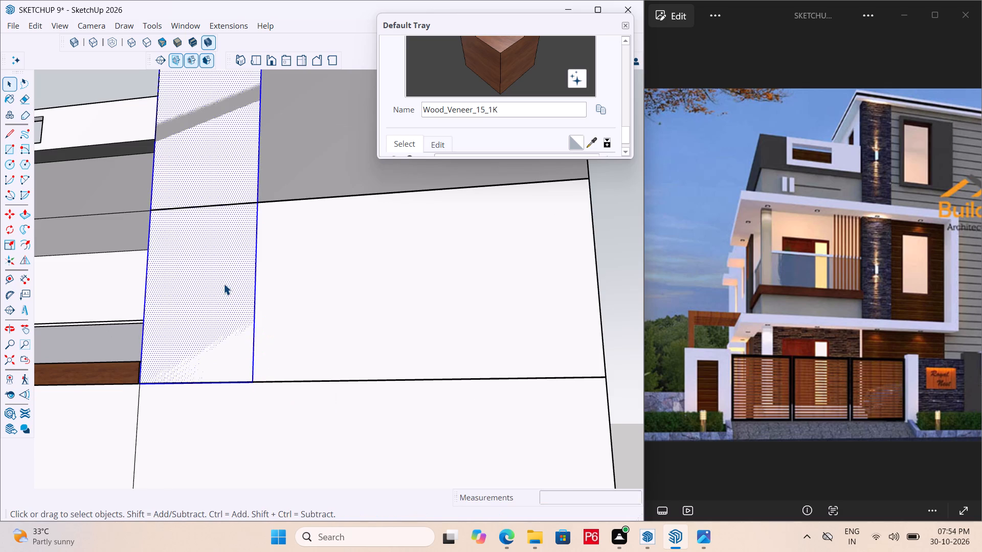
pyautogui.rightClick(224, 284)
pyautogui.click(273, 407)
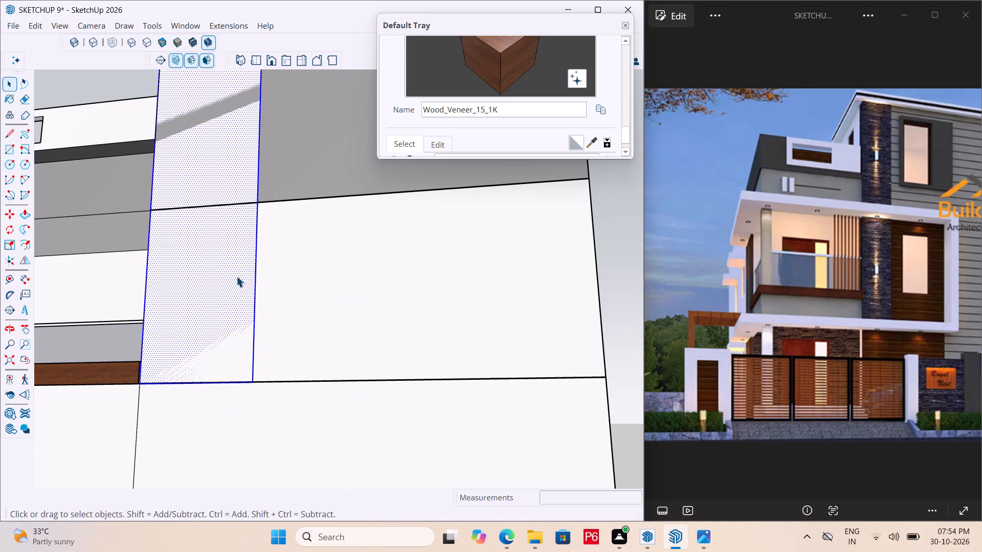
pyautogui.doubleClick(227, 268)
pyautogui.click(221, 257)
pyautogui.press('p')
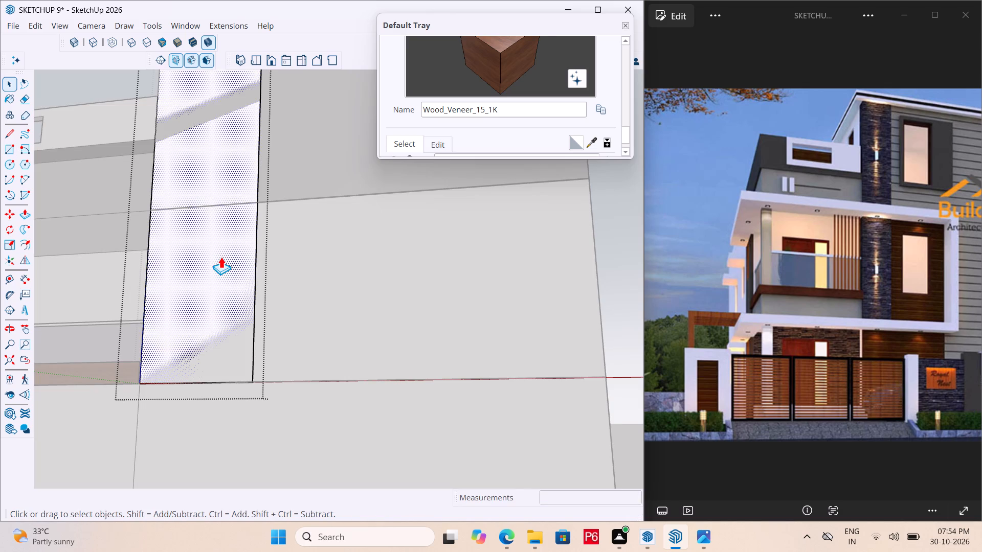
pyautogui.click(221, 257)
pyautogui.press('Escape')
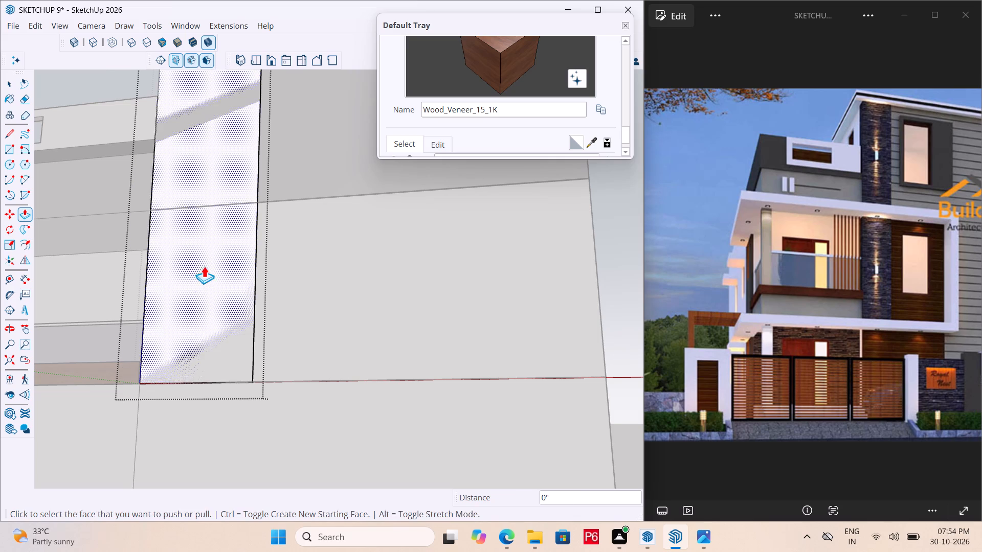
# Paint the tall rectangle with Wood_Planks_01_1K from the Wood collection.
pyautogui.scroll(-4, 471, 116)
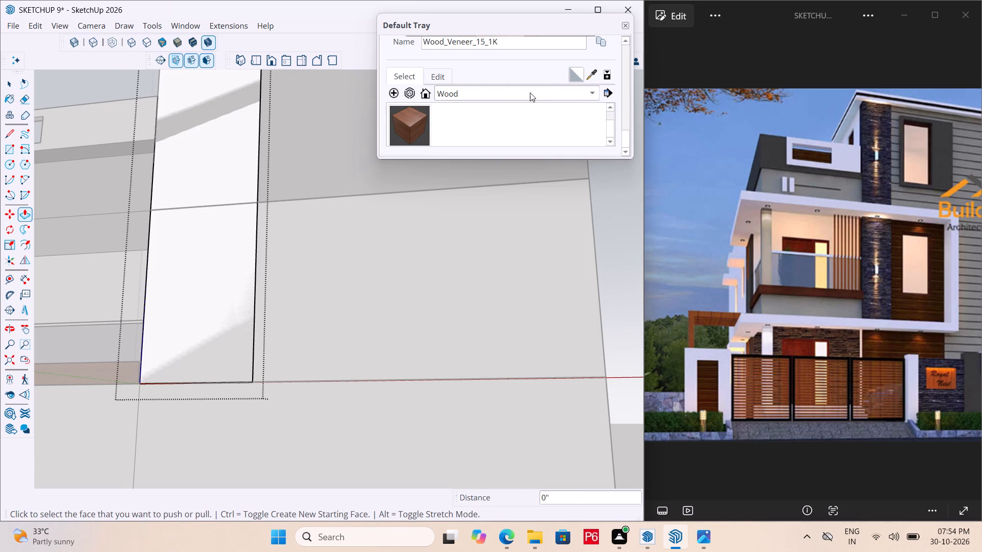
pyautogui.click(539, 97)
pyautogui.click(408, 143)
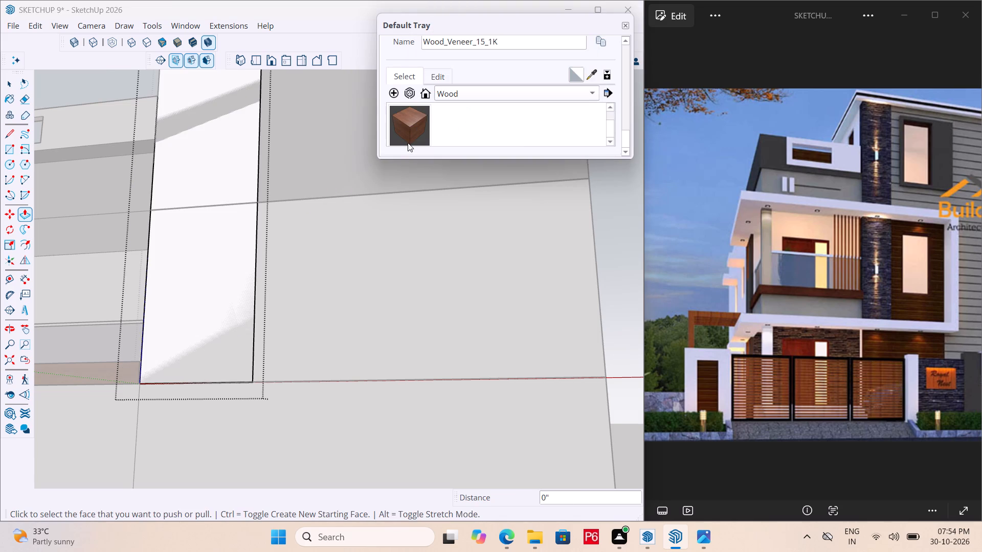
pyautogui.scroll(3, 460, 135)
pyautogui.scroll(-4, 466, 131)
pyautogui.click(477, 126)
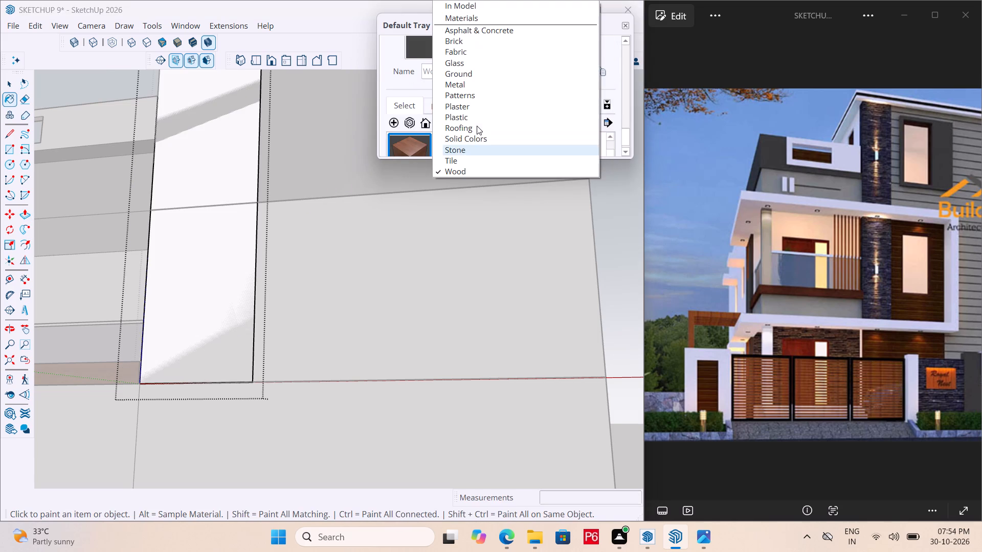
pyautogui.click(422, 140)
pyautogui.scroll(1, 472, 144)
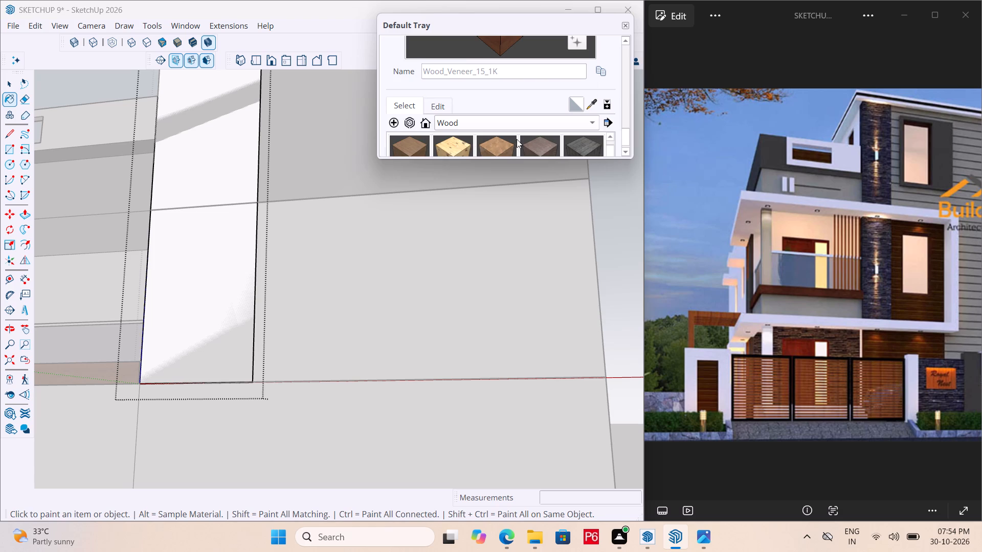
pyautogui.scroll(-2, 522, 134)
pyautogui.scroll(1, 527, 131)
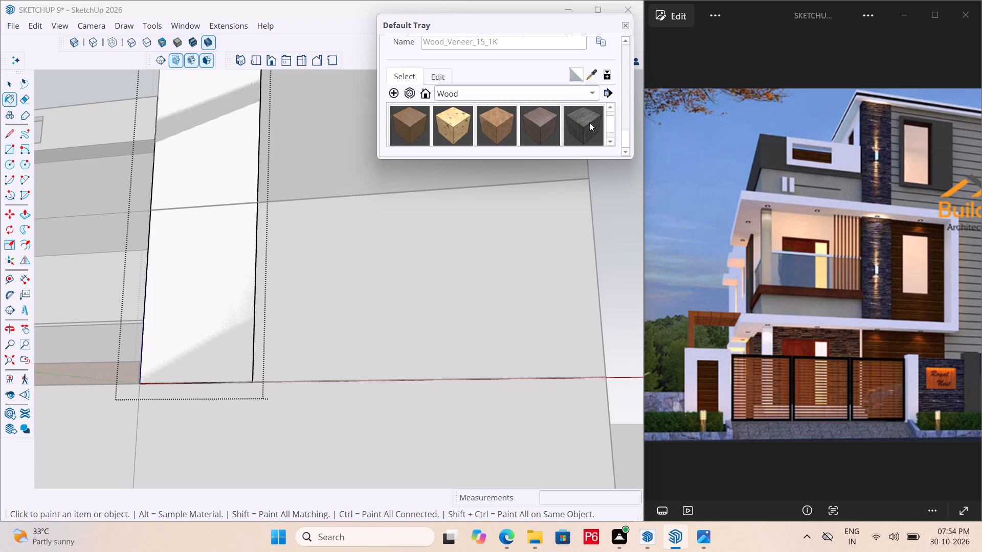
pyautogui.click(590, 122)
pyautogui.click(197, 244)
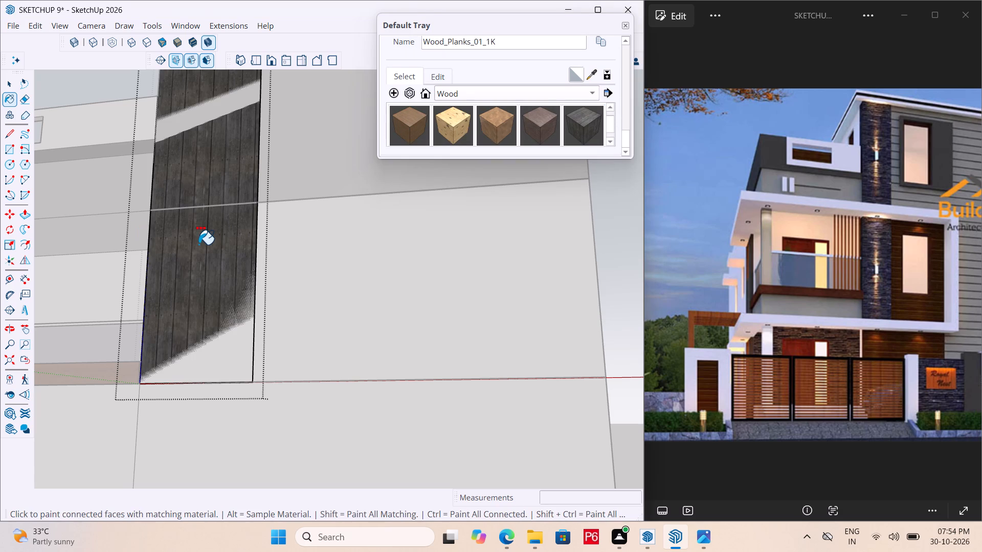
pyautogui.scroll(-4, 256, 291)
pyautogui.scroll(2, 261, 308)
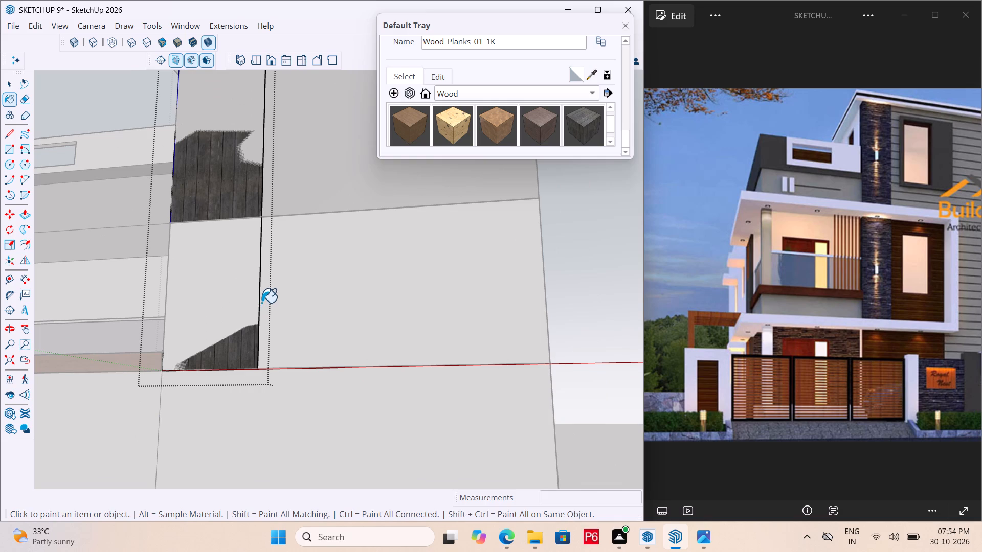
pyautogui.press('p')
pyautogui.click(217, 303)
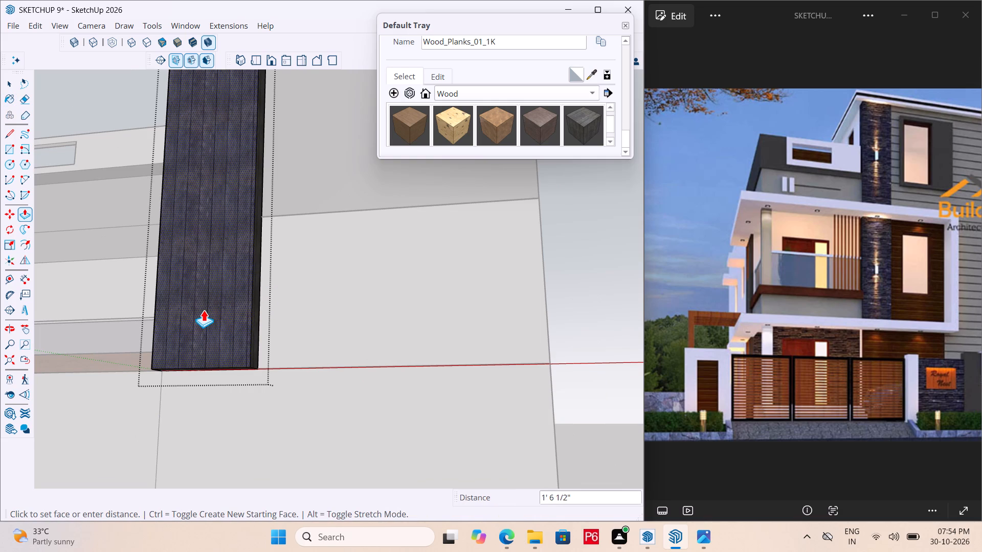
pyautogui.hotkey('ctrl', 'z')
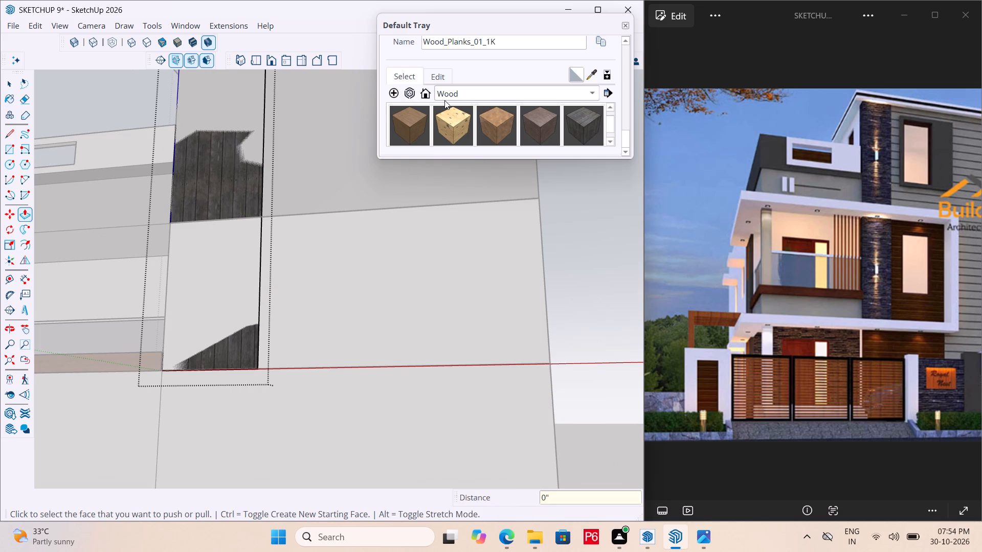
# Paint the tall rectangle with Plaster_06_1K from the Plaster collection.
pyautogui.click(444, 100)
pyautogui.click(472, 108)
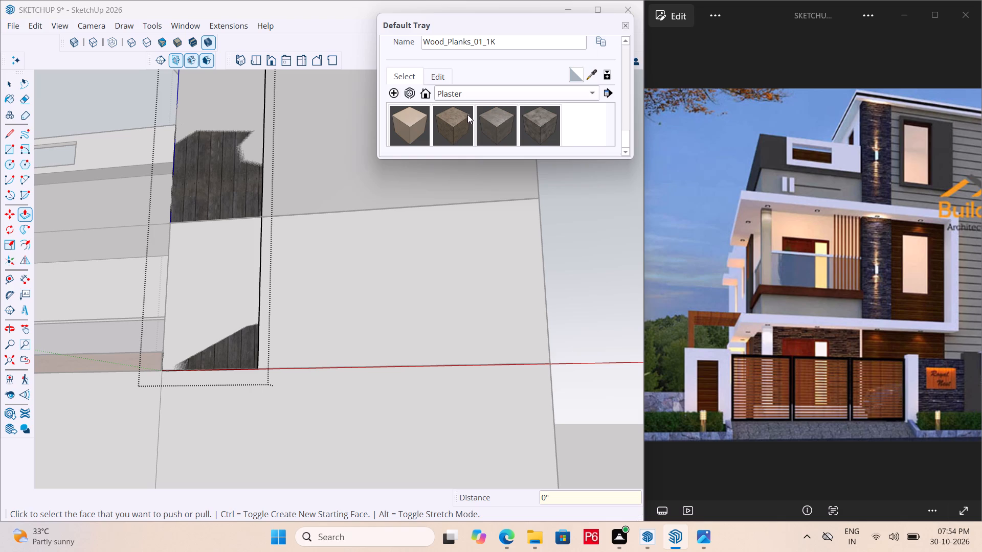
pyautogui.click(539, 125)
pyautogui.click(211, 194)
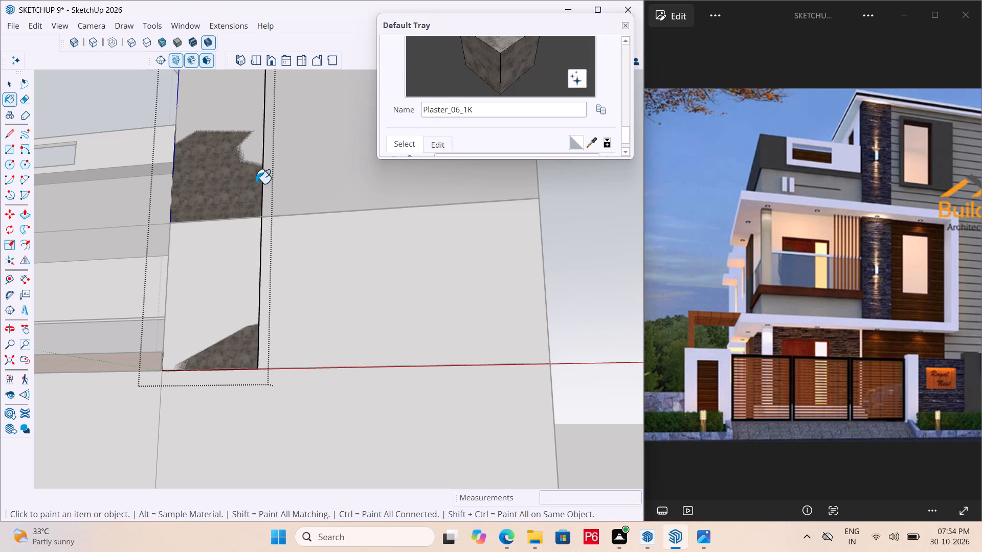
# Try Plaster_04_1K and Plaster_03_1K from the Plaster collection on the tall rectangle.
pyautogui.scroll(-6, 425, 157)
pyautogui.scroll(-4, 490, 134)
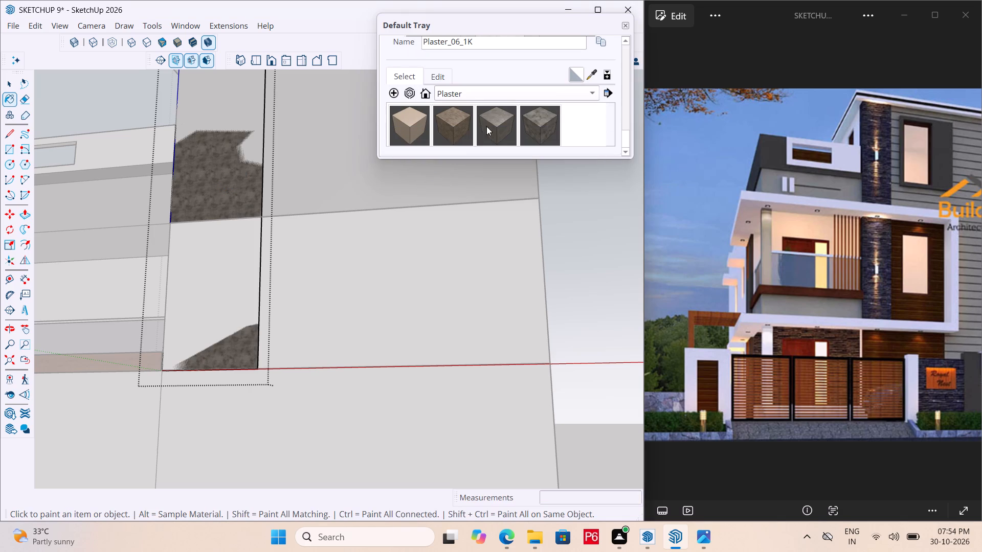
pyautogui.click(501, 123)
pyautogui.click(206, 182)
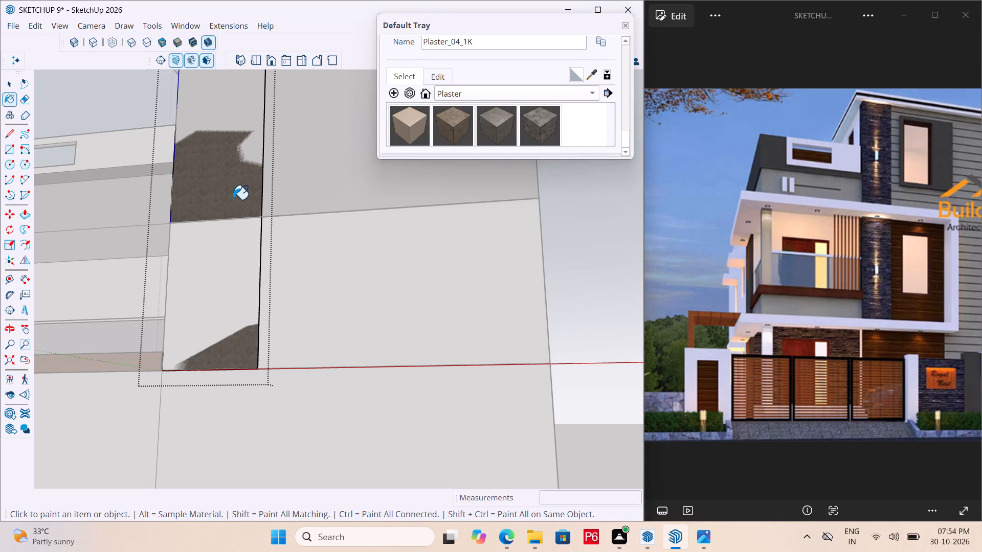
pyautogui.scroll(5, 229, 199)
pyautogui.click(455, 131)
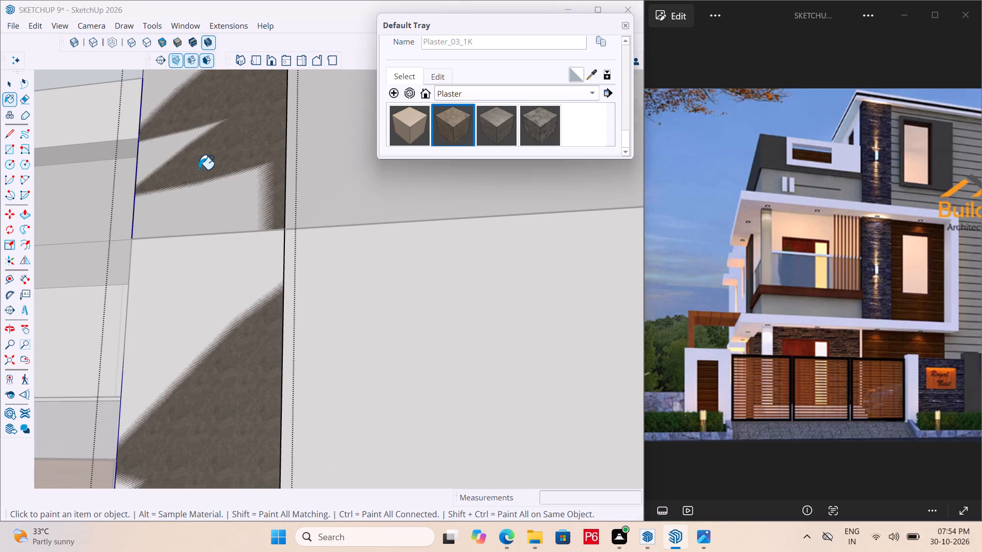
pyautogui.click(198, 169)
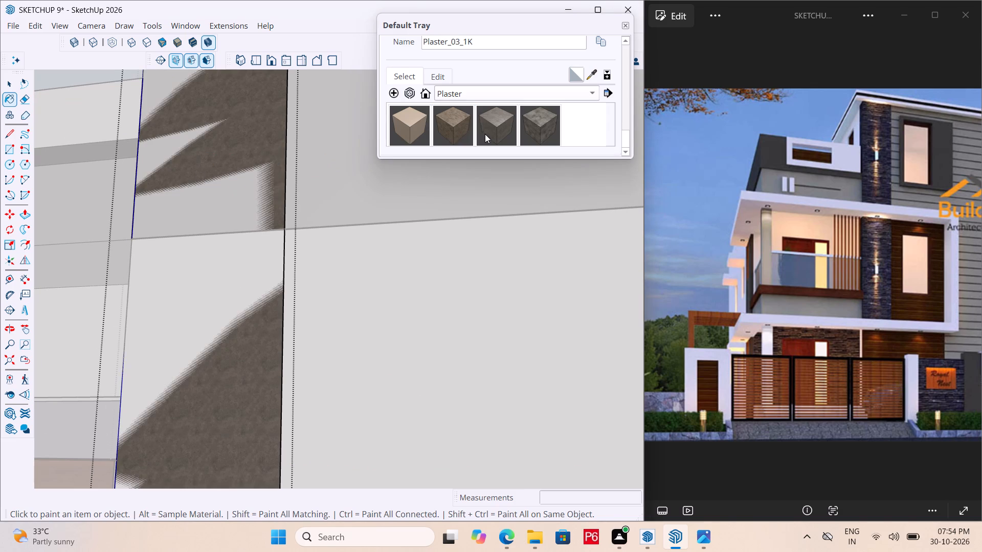
# Paint the tall rectangle with Plaster_06_1K from the Plaster collection.
pyautogui.click(543, 124)
pyautogui.click(187, 168)
pyautogui.scroll(-3, 213, 176)
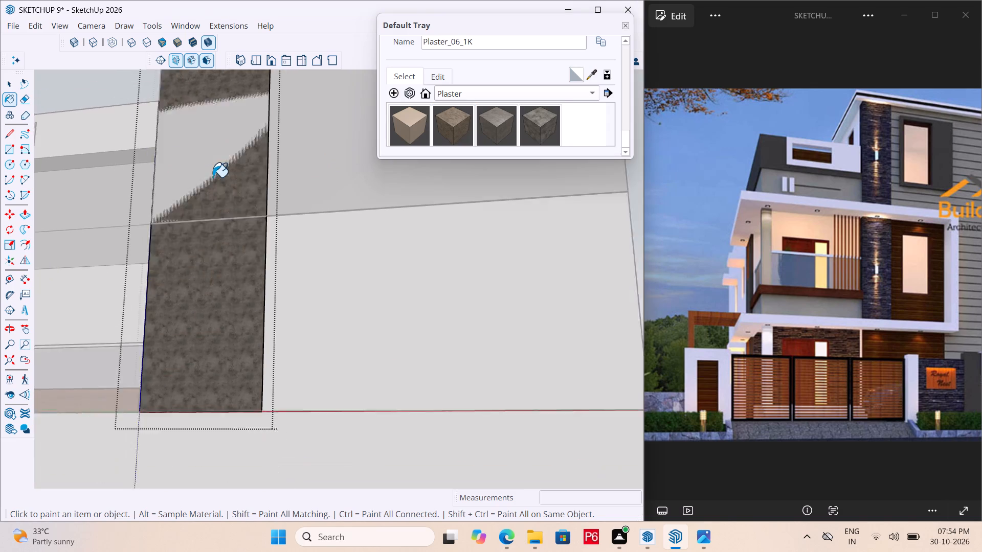
# Extrude the tall rectangle's face outward by 6" with Push/Pull.
pyautogui.scroll(-8, 212, 177)
pyautogui.moveTo(212, 223); pyautogui.dragTo(391, 302, button='middle')
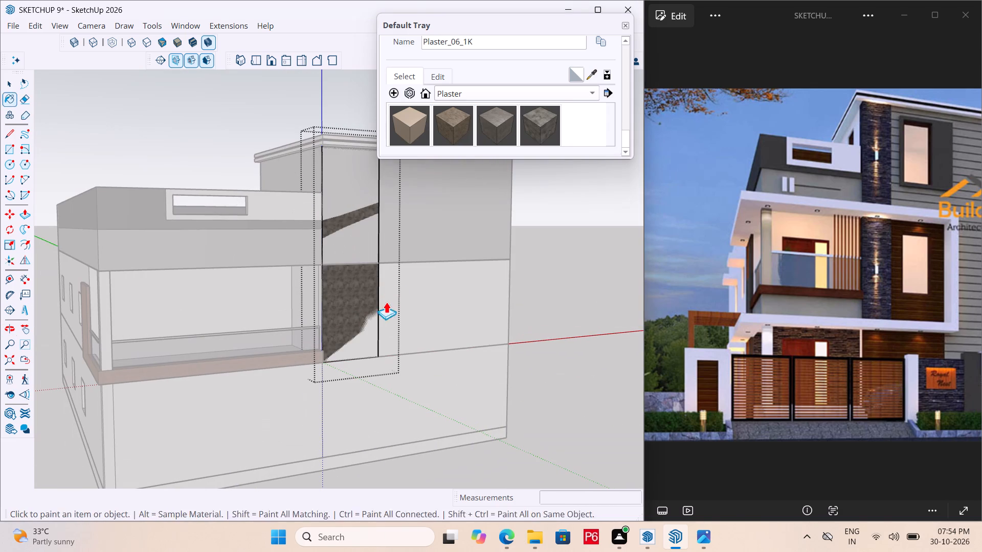
pyautogui.press('p')
pyautogui.click(358, 308)
pyautogui.moveTo(363, 316); pyautogui.dragTo(464, 337, button='middle')
pyautogui.write('6"')
pyautogui.press('Return')
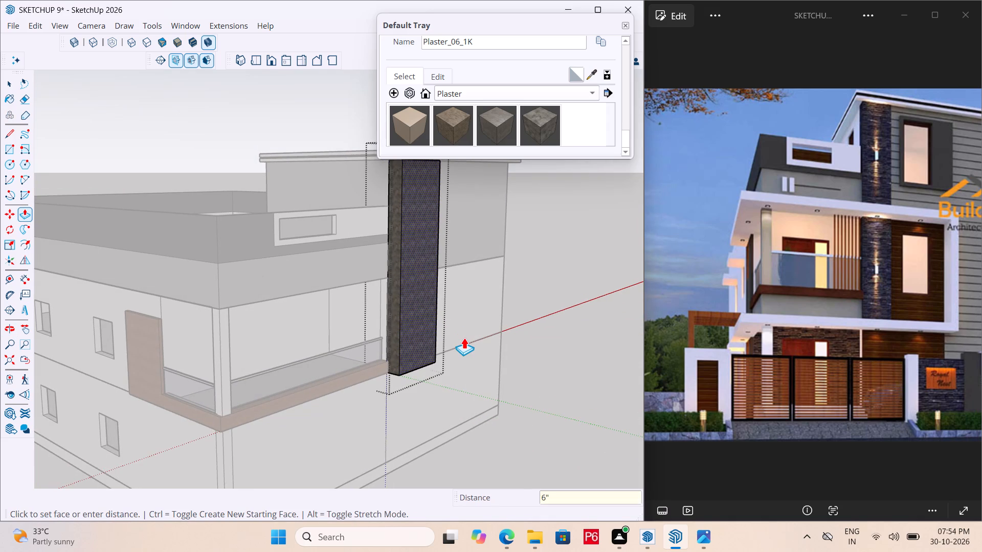
# Save the model and leave the cladding strip's group.
pyautogui.hotkey('ctrl', 's')
pyautogui.hotkey('ctrl', 's')
pyautogui.hotkey('ctrl', 's')
pyautogui.press('space')
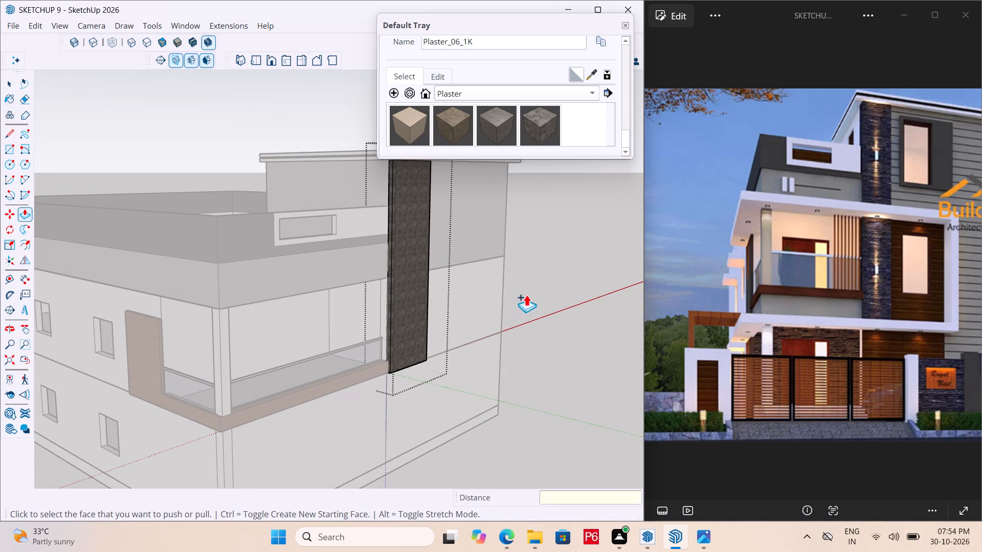
pyautogui.click(530, 292)
pyautogui.press('space')
pyautogui.click(538, 286)
# Select the cladding strip and look through material collections such as Roofing, Stone, Wood, Brick, Glass and Patterns for a texture matching the reference photo.
pyautogui.scroll(-1, 436, 300)
pyautogui.moveTo(416, 301); pyautogui.dragTo(332, 314, button='middle')
pyautogui.scroll(-3, 175, 341)
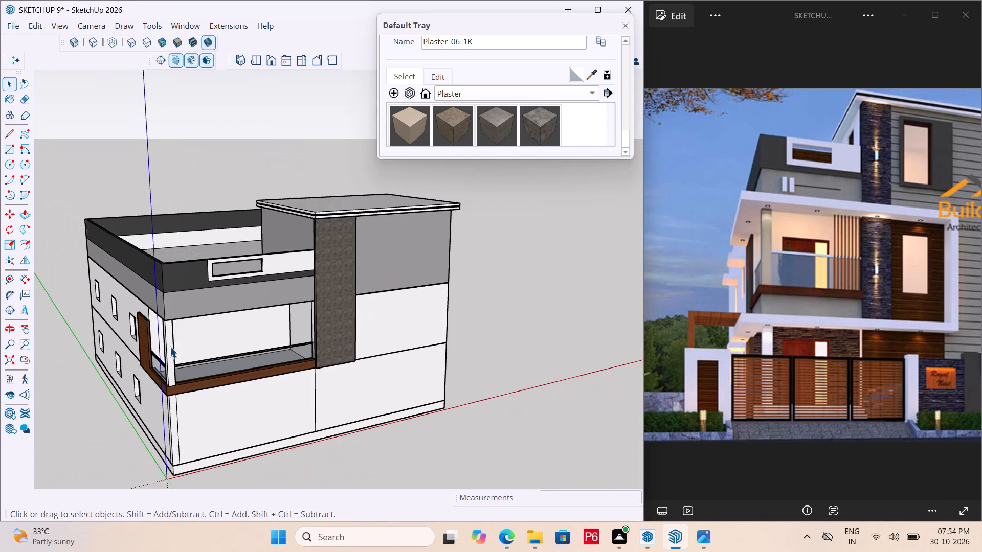
pyautogui.moveTo(274, 324); pyautogui.dragTo(314, 304, button='middle')
pyautogui.scroll(10, 325, 298)
pyautogui.click(352, 255)
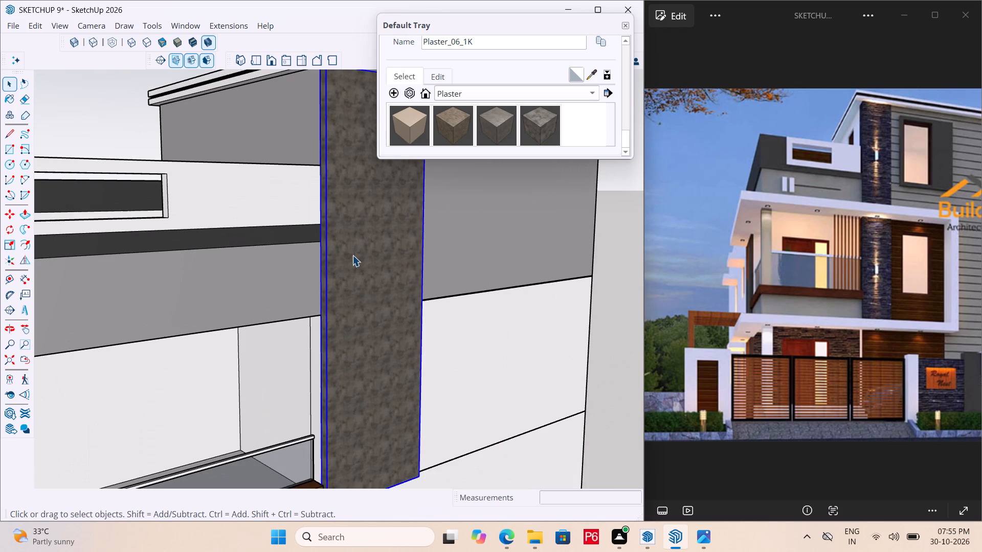
pyautogui.scroll(-6, 322, 271)
pyautogui.click(509, 100)
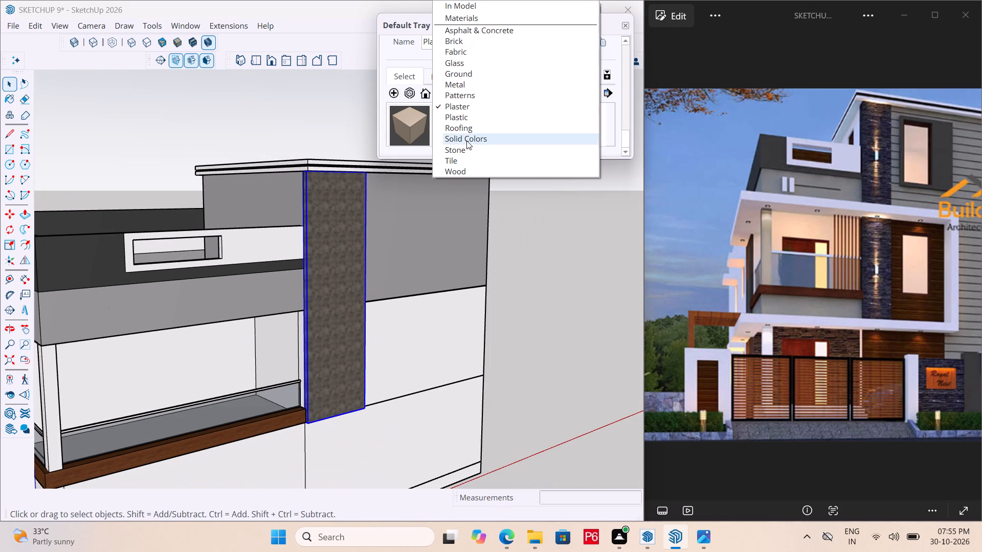
pyautogui.click(470, 131)
pyautogui.click(499, 102)
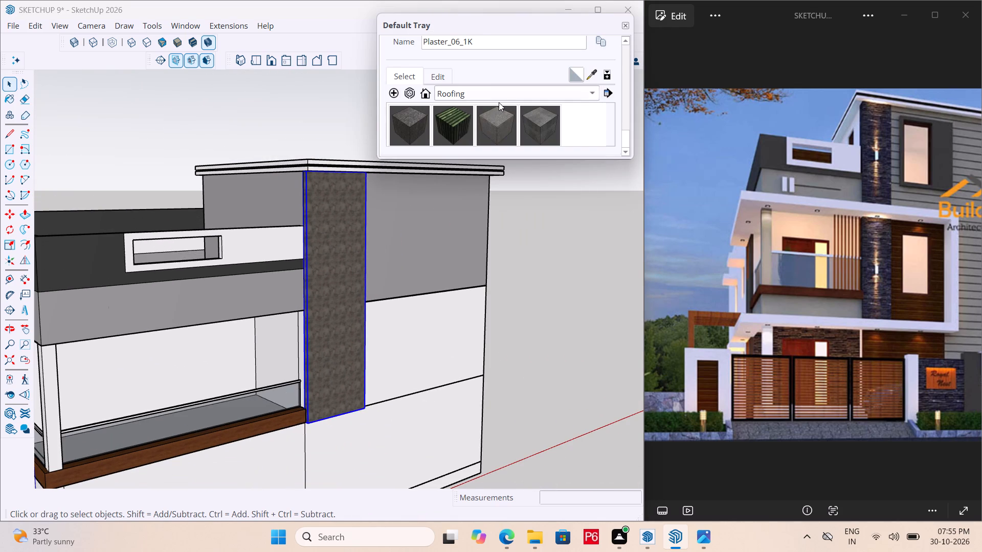
pyautogui.click(501, 98)
pyautogui.click(468, 152)
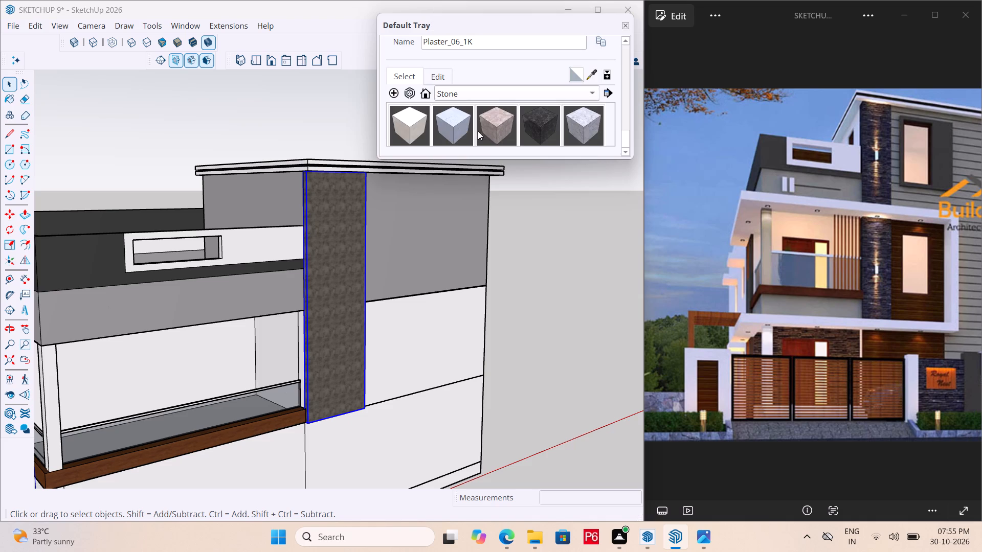
pyautogui.click(535, 99)
pyautogui.click(478, 169)
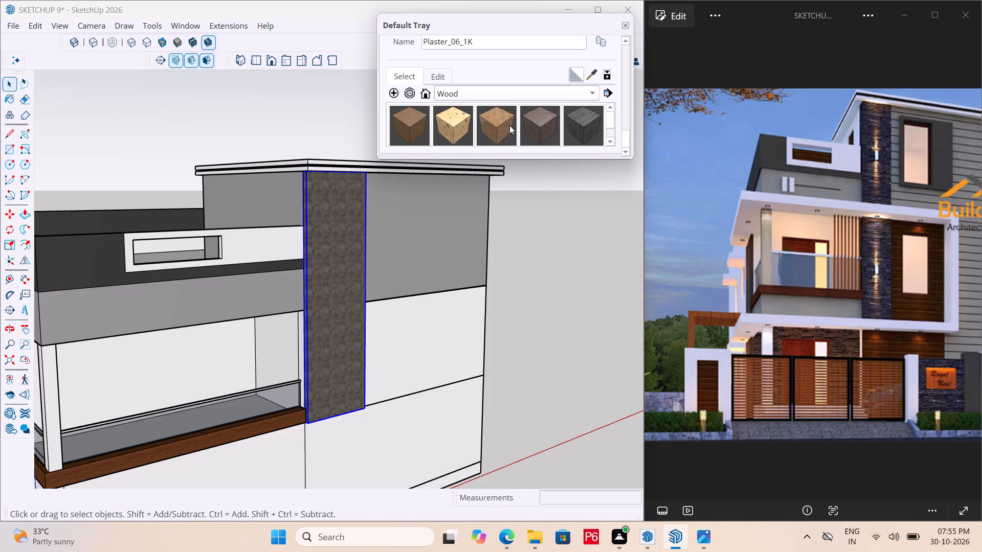
pyautogui.scroll(-5, 498, 131)
pyautogui.scroll(1, 495, 131)
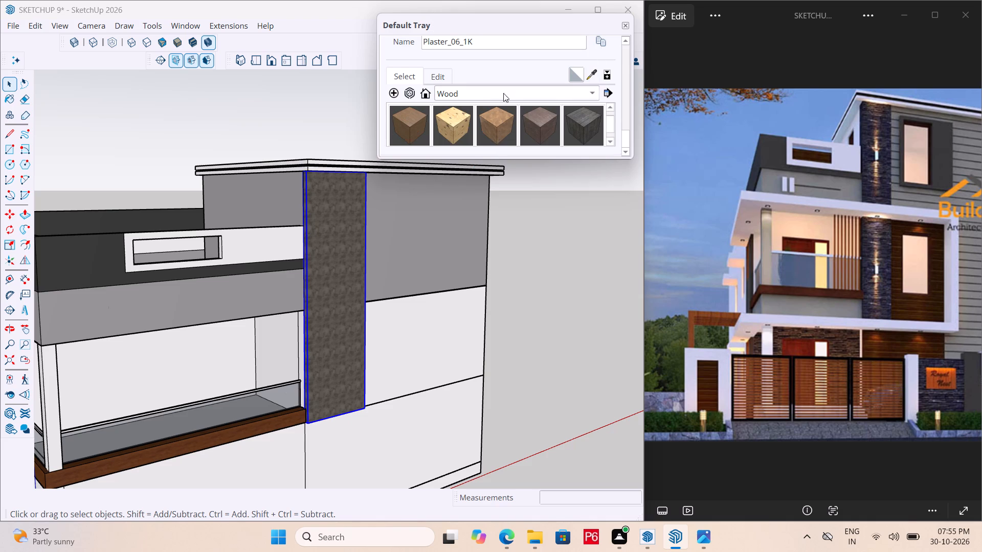
pyautogui.click(505, 95)
pyautogui.click(520, 31)
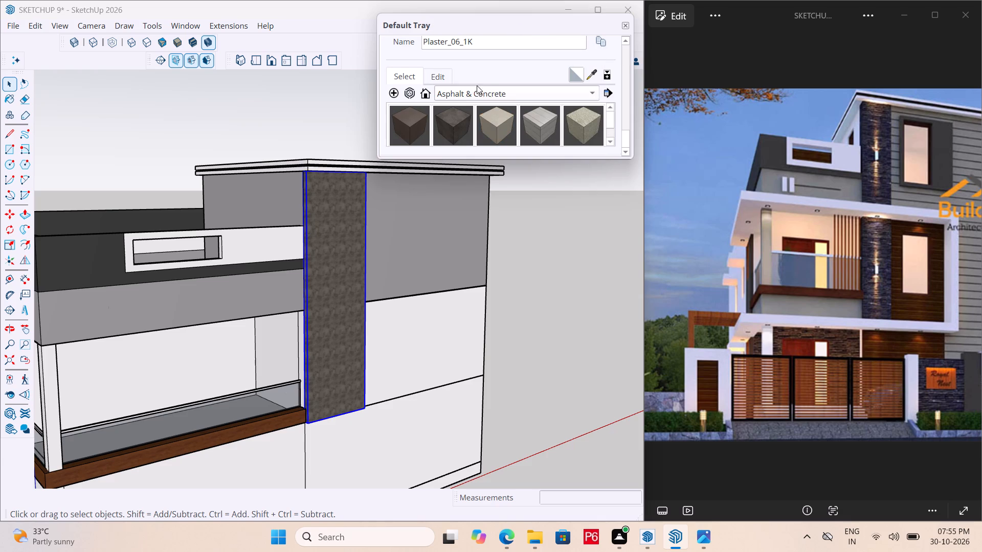
pyautogui.click(489, 93)
pyautogui.click(492, 107)
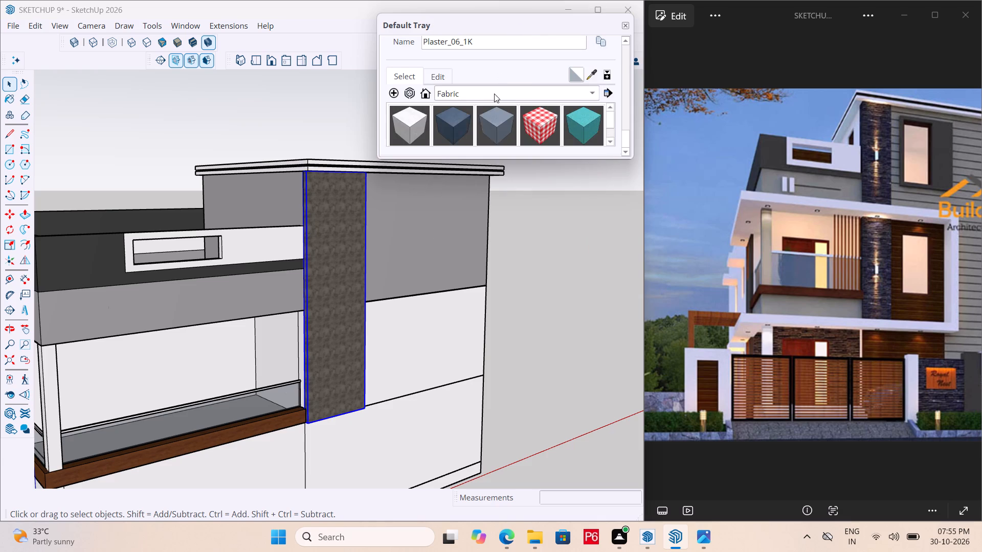
pyautogui.click(494, 94)
pyautogui.click(481, 79)
pyautogui.click(484, 93)
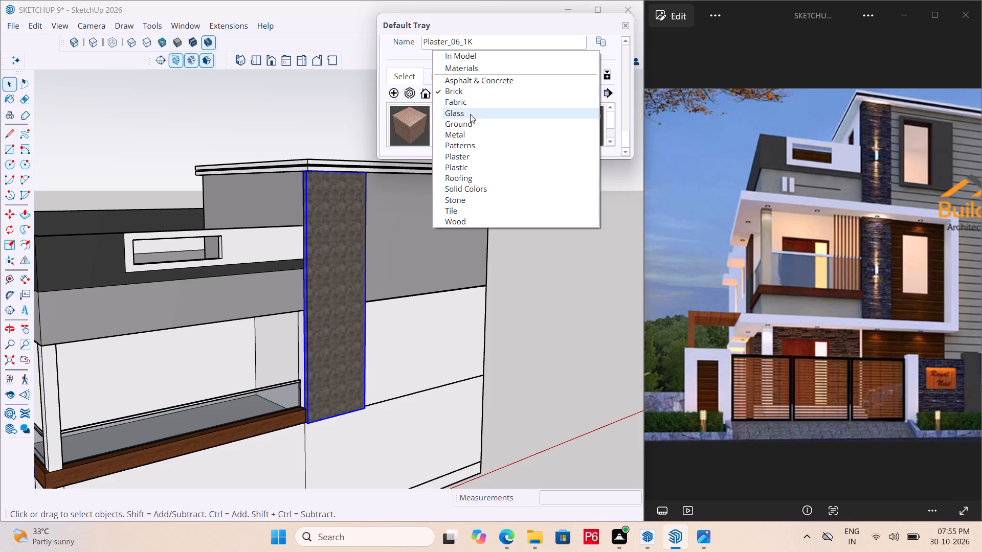
pyautogui.click(470, 115)
pyautogui.click(481, 97)
pyautogui.click(476, 114)
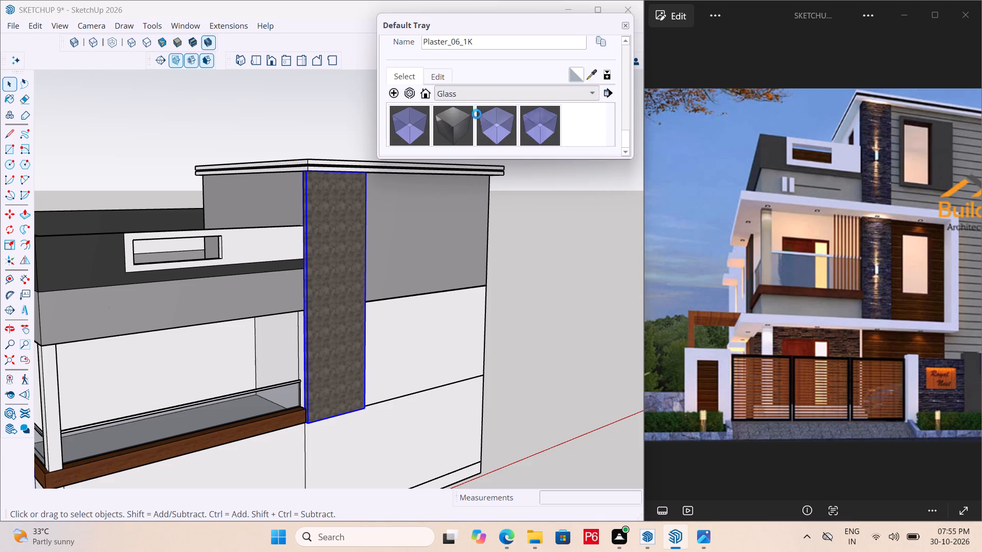
pyautogui.click(493, 95)
pyautogui.click(488, 106)
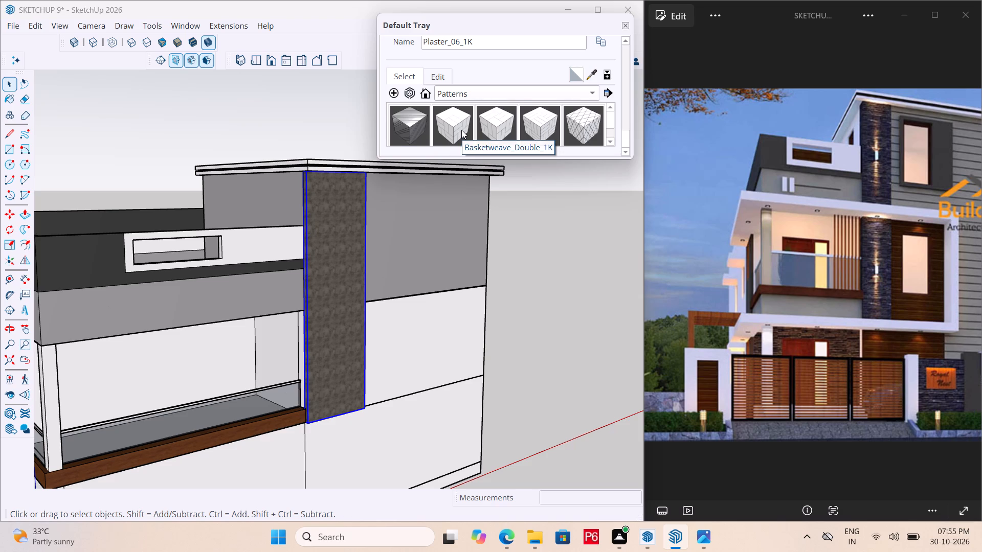
pyautogui.scroll(-5, 482, 117)
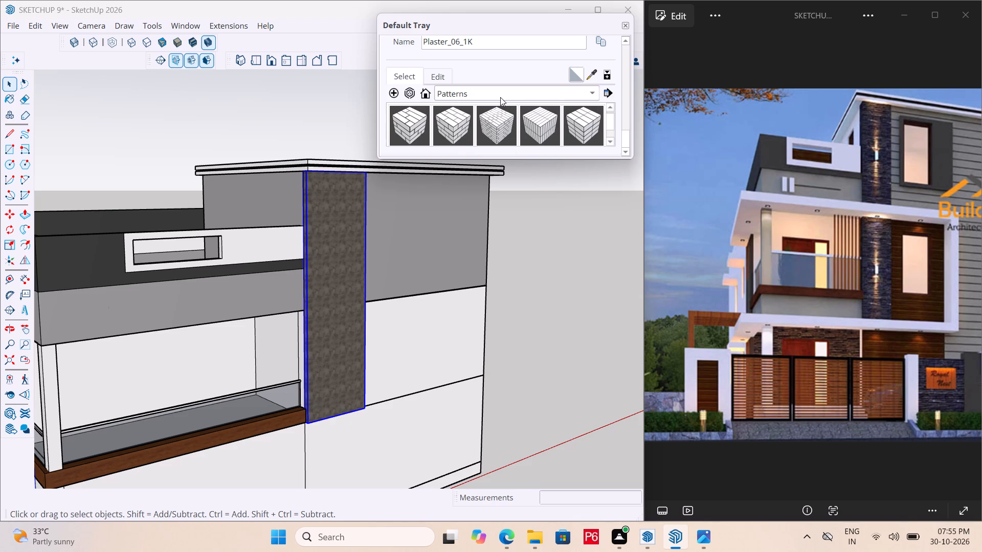
pyautogui.scroll(-6, 496, 122)
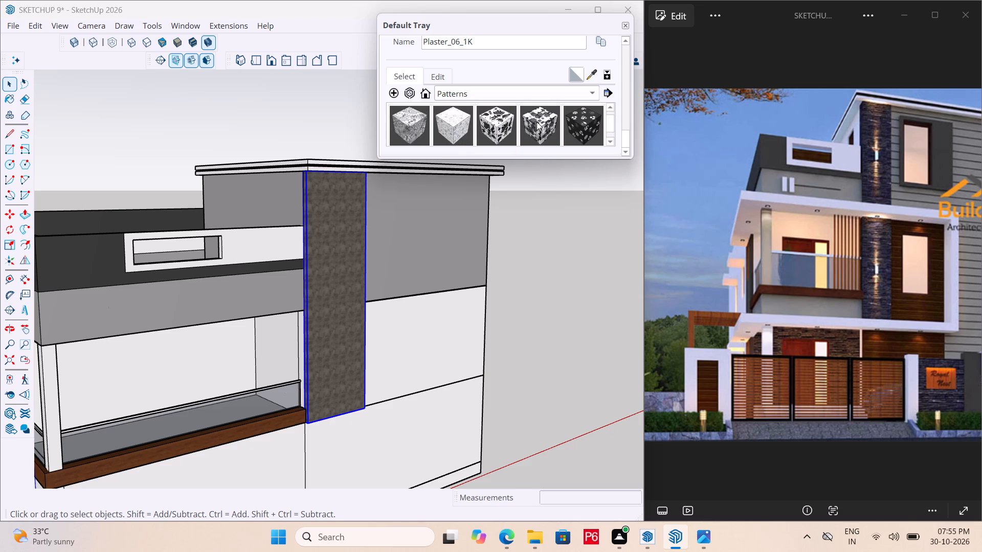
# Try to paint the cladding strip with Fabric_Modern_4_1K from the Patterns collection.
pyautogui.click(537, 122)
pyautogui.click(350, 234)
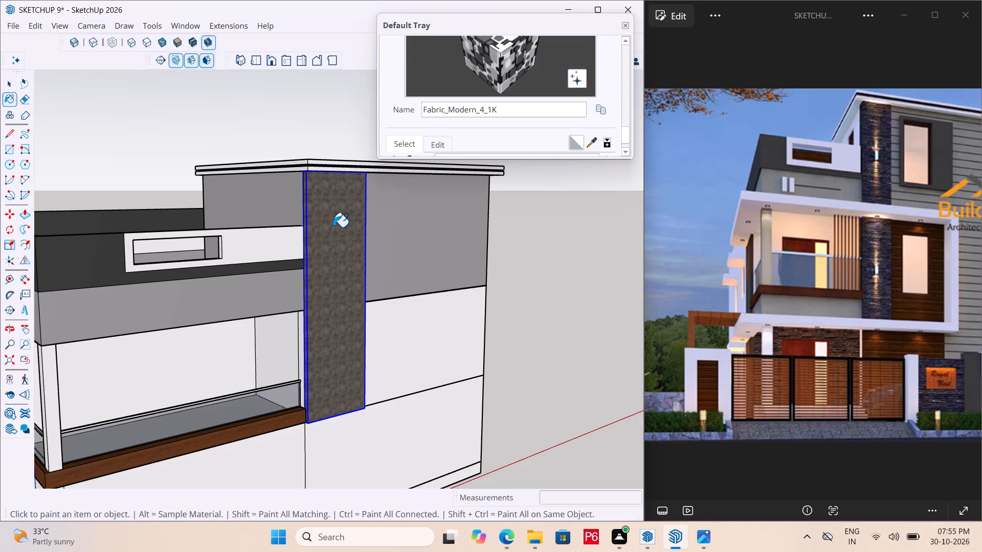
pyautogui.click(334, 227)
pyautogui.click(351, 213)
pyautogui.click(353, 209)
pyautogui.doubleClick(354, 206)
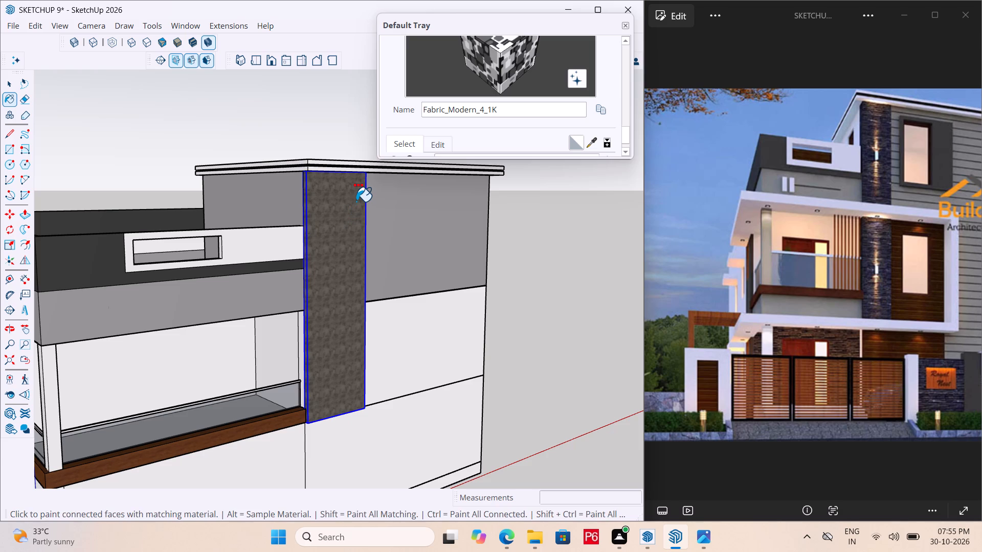
# Save the model.
pyautogui.hotkey('ctrl', 's')
# Select the cladding strip's group and paint it with Plaster_06_1K from the Plaster collection.
pyautogui.press('space')
pyautogui.click(356, 205)
pyautogui.click(494, 216)
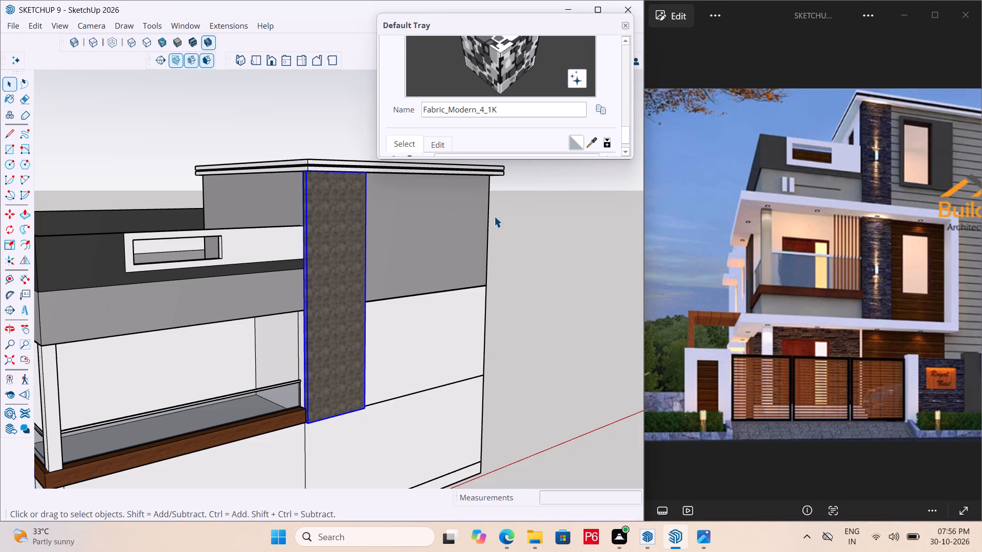
pyautogui.click(326, 227)
pyautogui.scroll(-4, 480, 129)
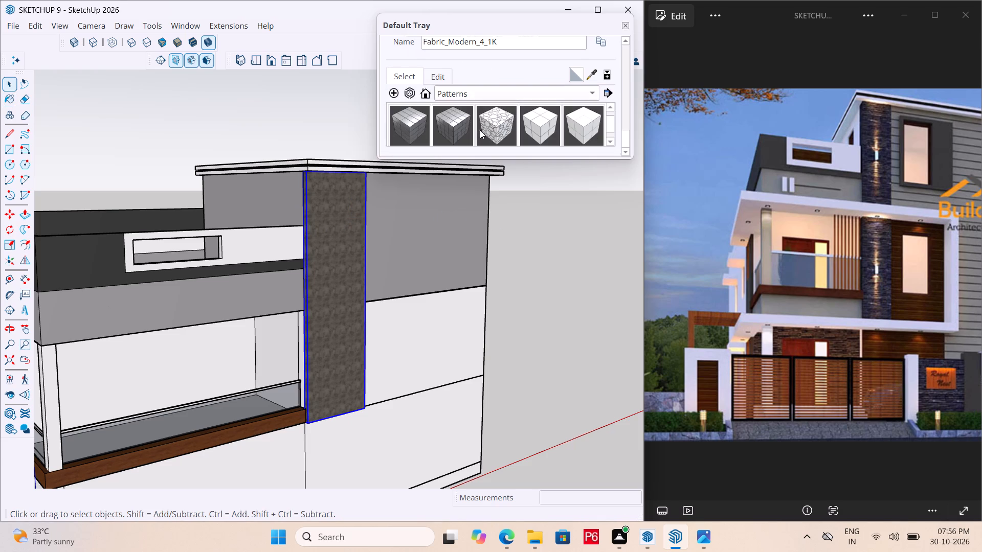
pyautogui.click(482, 96)
pyautogui.click(477, 110)
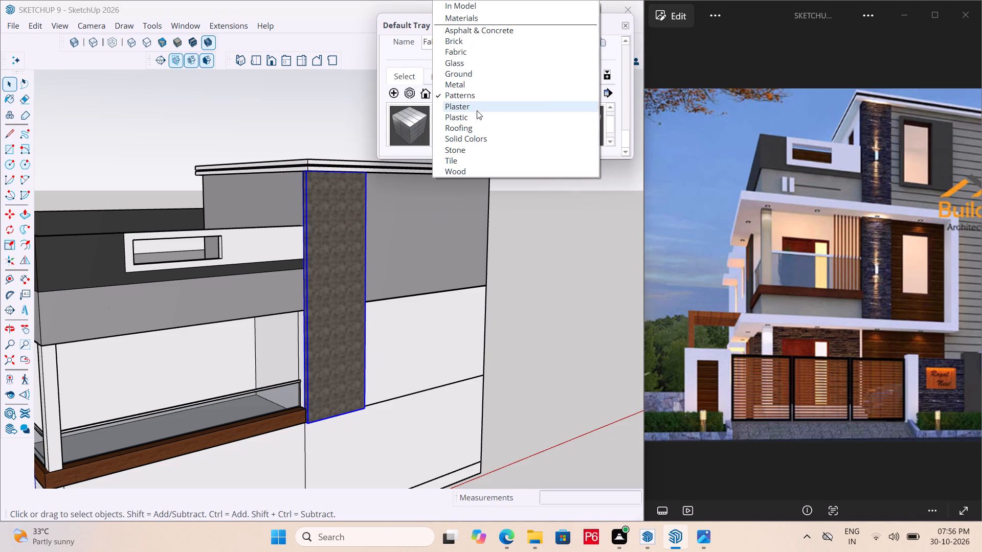
pyautogui.click(543, 130)
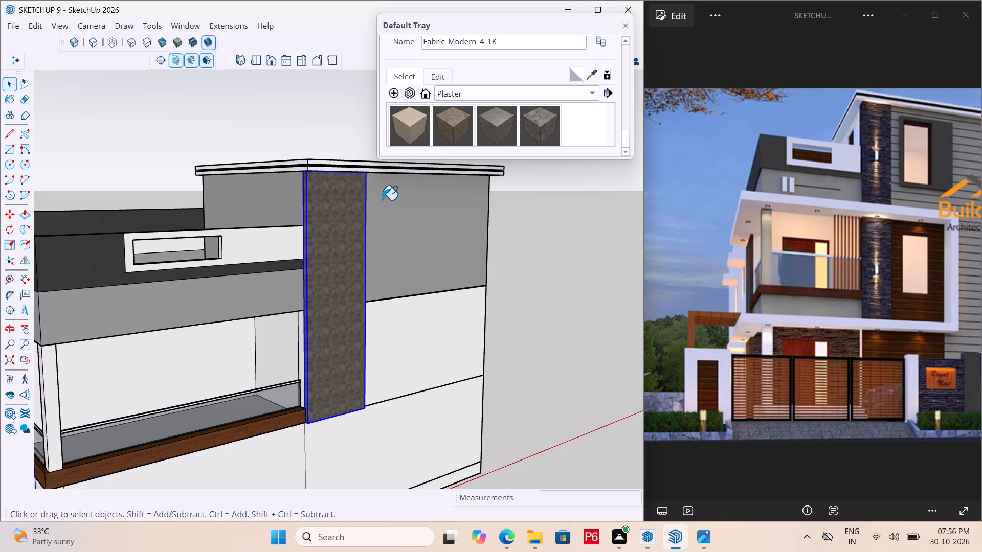
pyautogui.click(344, 208)
# Examine the painted cladding strip, and look through the Roofing, Plastic, Solid Colors, Stone and Tile collections for a closer match to the reference photo.
pyautogui.scroll(17, 304, 245)
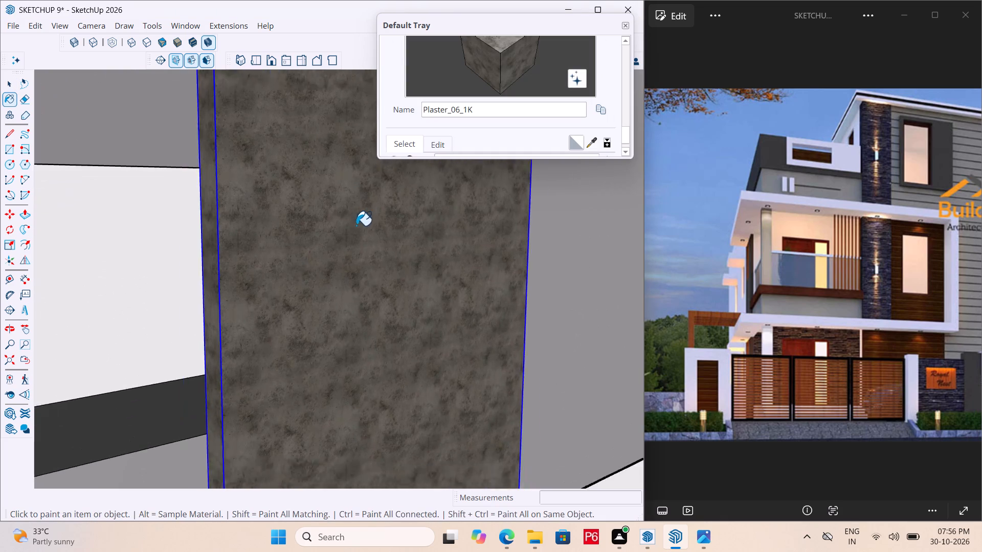
pyautogui.scroll(1, 356, 225)
pyautogui.scroll(-15, 267, 215)
pyautogui.scroll(-6, 295, 197)
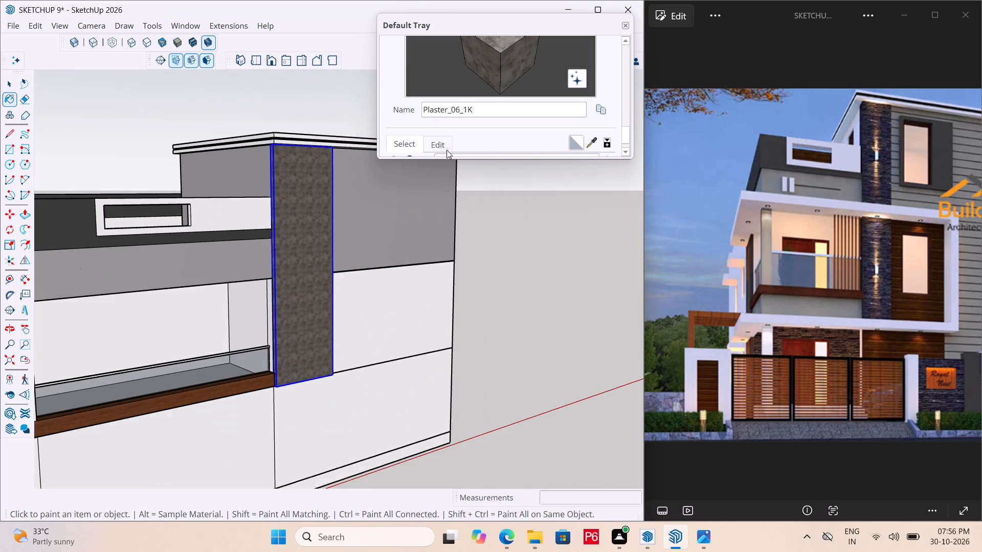
pyautogui.scroll(-4, 490, 135)
pyautogui.click(553, 93)
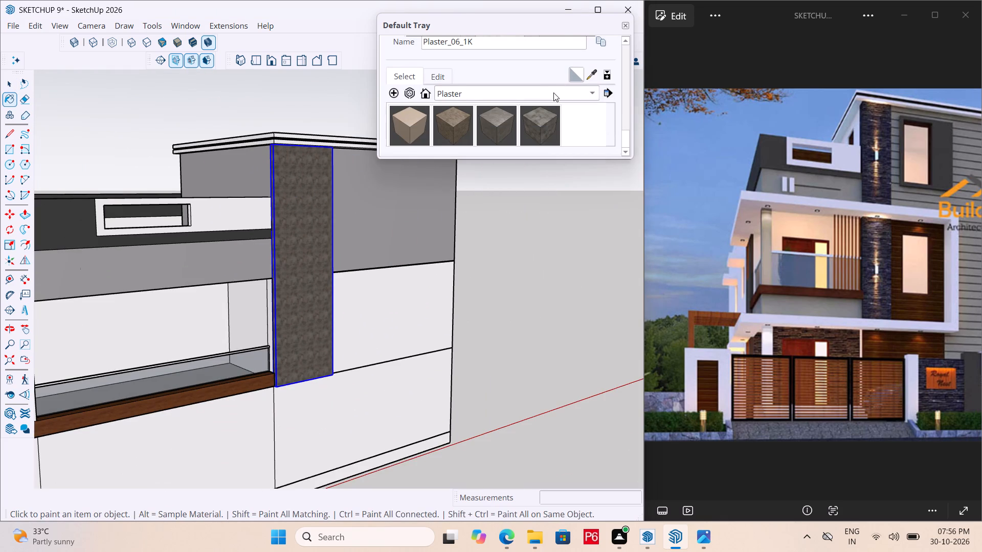
pyautogui.click(507, 129)
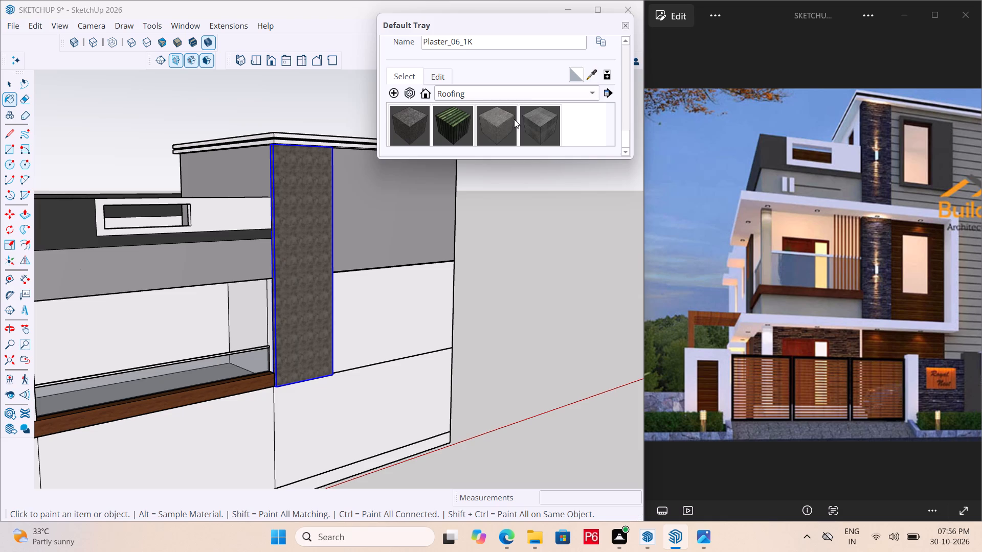
pyautogui.click(536, 97)
pyautogui.click(496, 117)
pyautogui.click(519, 94)
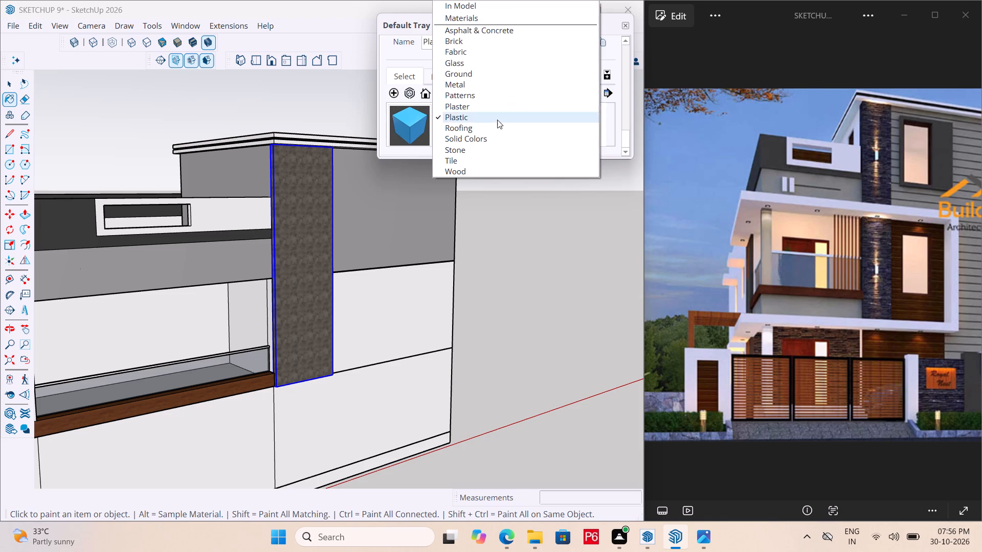
pyautogui.click(484, 137)
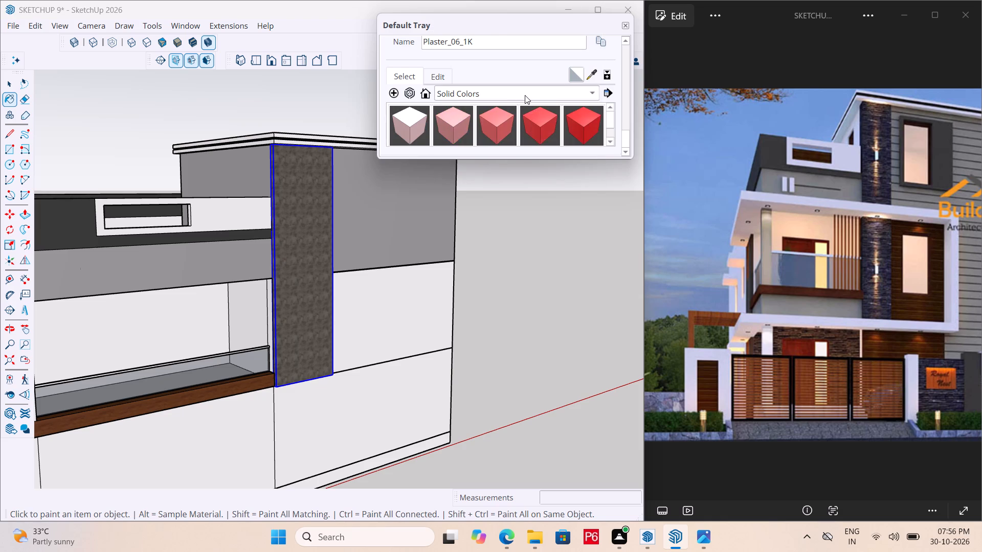
pyautogui.click(524, 95)
pyautogui.click(478, 154)
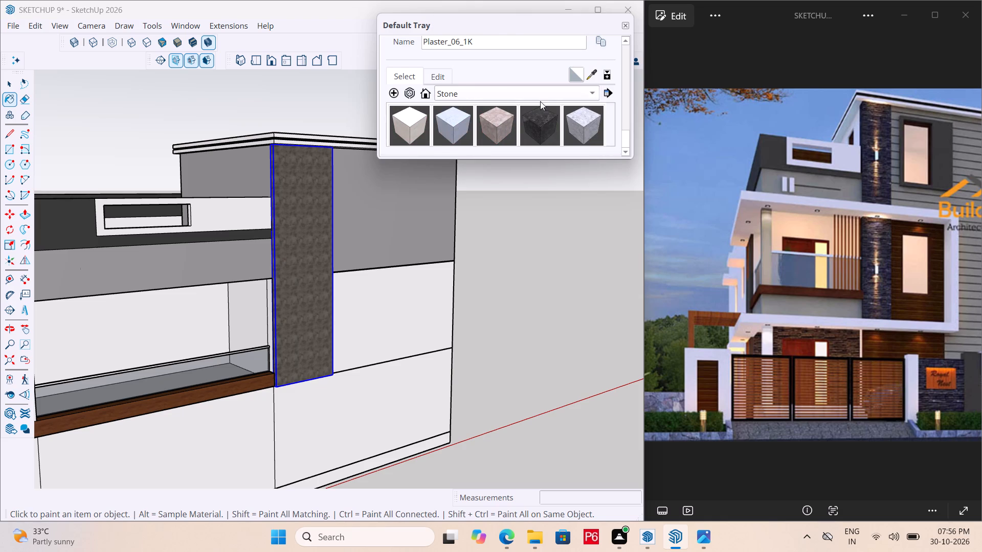
pyautogui.click(544, 97)
pyautogui.click(499, 155)
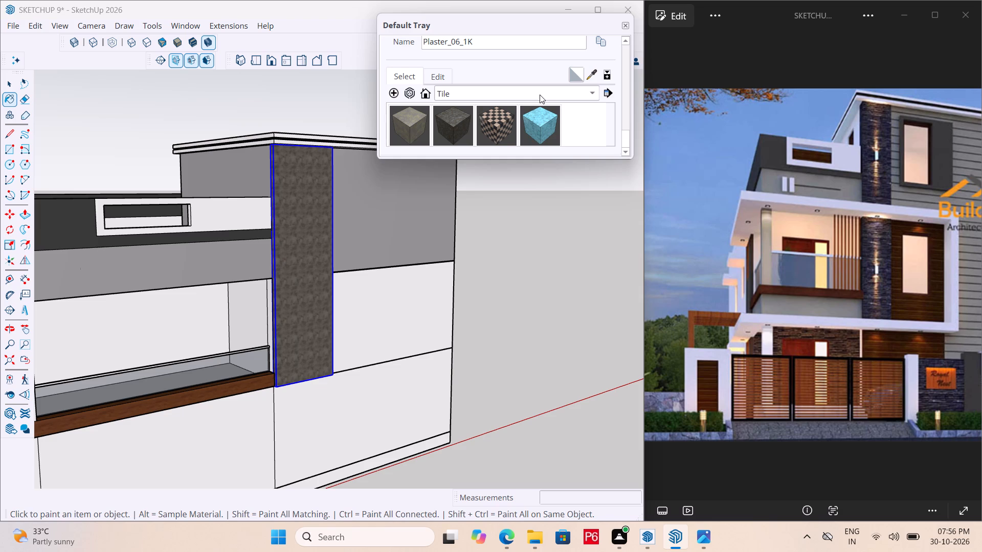
# Pick Tile_Exterior_07_1K from the Tile collection and open the cladding strip's group for editing.
pyautogui.click(410, 123)
pyautogui.click(410, 118)
pyautogui.click(308, 210)
pyautogui.moveTo(316, 197); pyautogui.dragTo(318, 193)
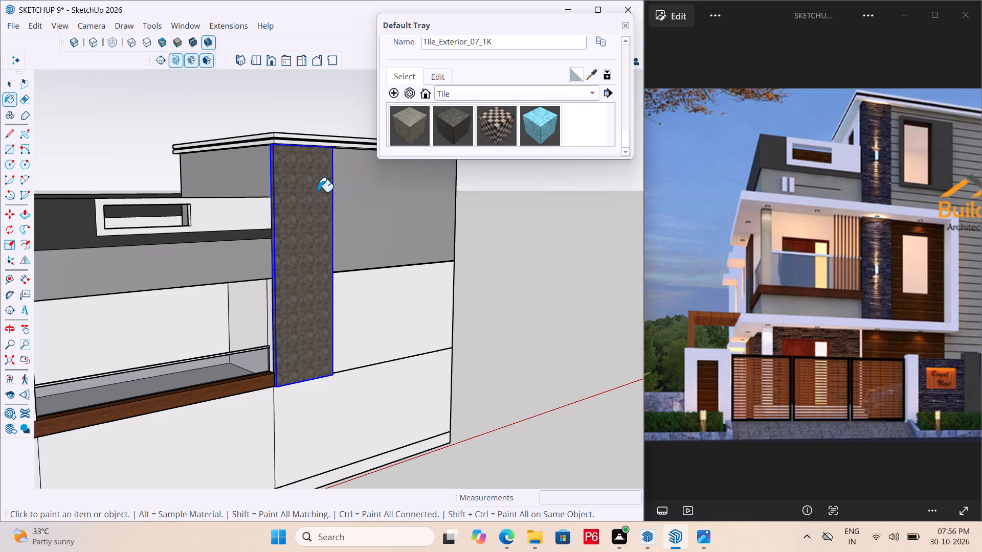
pyautogui.doubleClick(318, 192)
pyautogui.press('space')
pyautogui.doubleClick(318, 186)
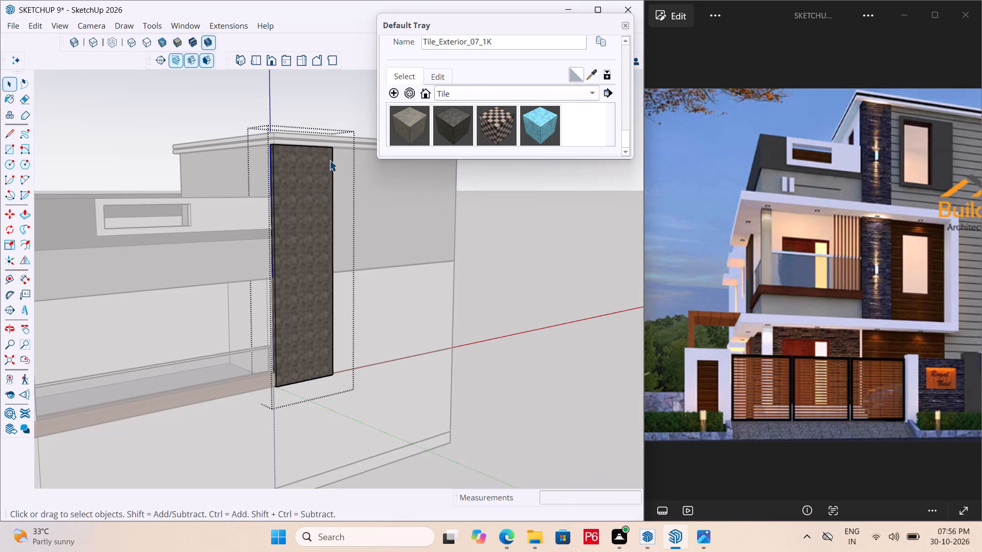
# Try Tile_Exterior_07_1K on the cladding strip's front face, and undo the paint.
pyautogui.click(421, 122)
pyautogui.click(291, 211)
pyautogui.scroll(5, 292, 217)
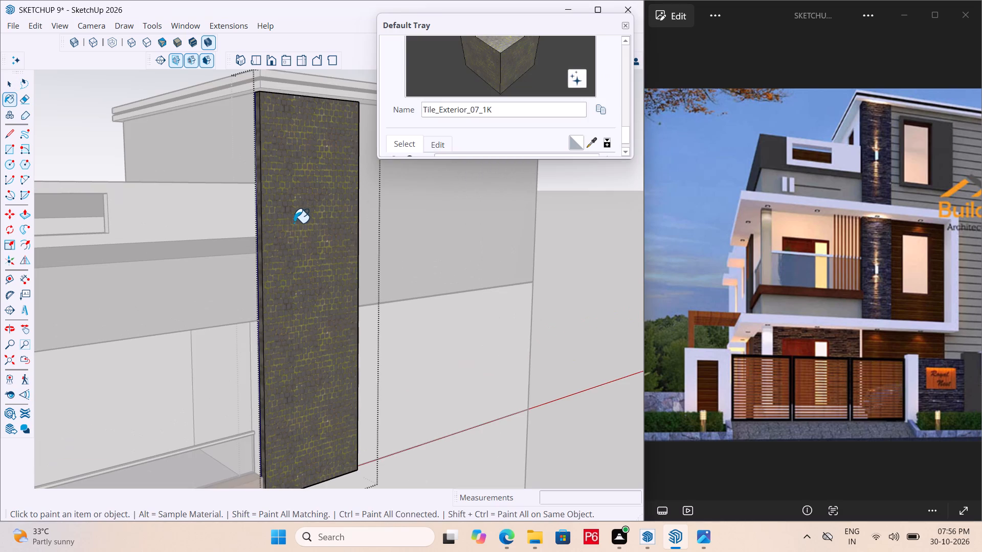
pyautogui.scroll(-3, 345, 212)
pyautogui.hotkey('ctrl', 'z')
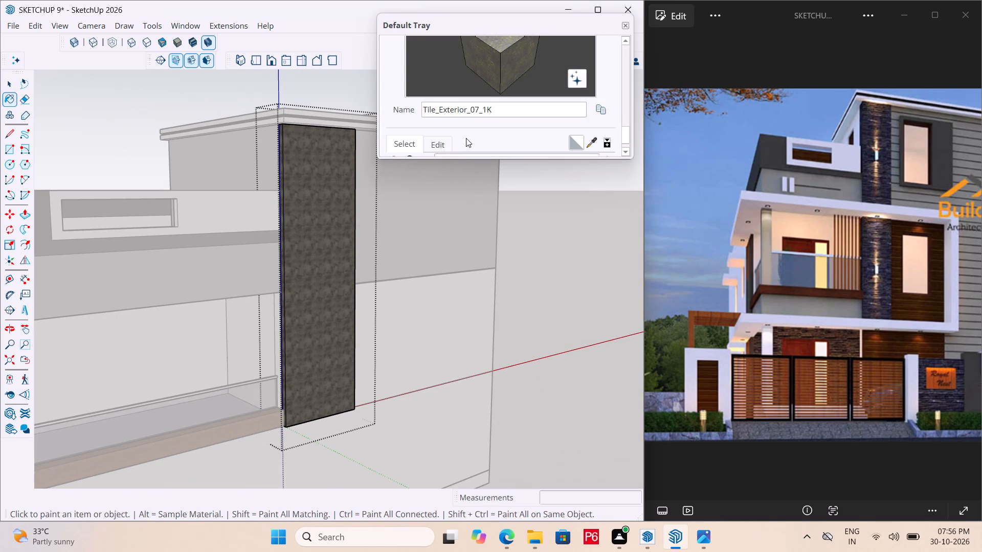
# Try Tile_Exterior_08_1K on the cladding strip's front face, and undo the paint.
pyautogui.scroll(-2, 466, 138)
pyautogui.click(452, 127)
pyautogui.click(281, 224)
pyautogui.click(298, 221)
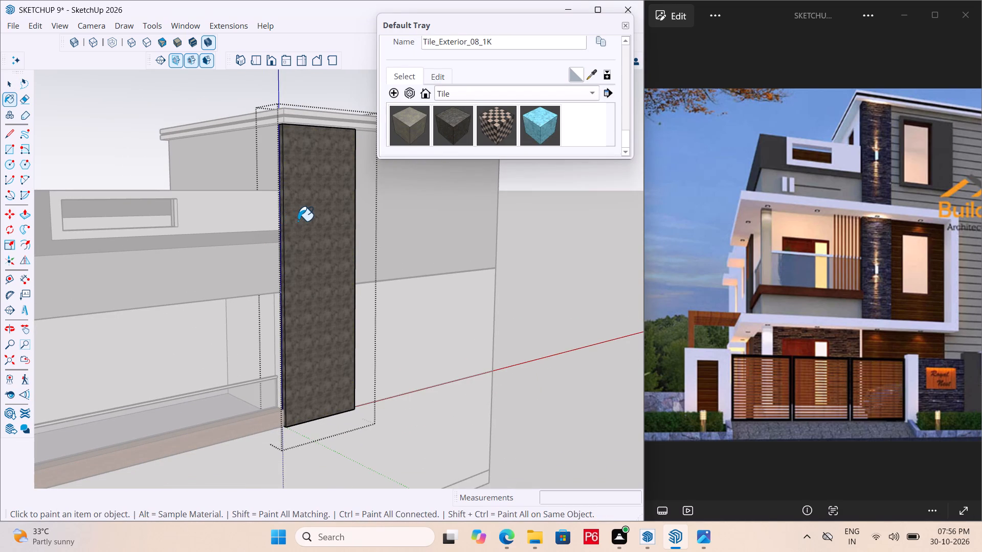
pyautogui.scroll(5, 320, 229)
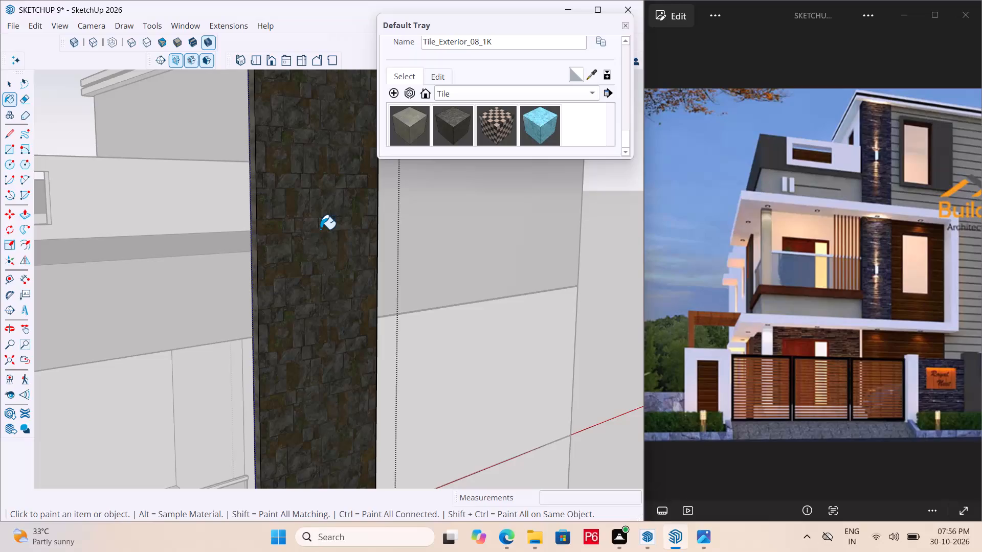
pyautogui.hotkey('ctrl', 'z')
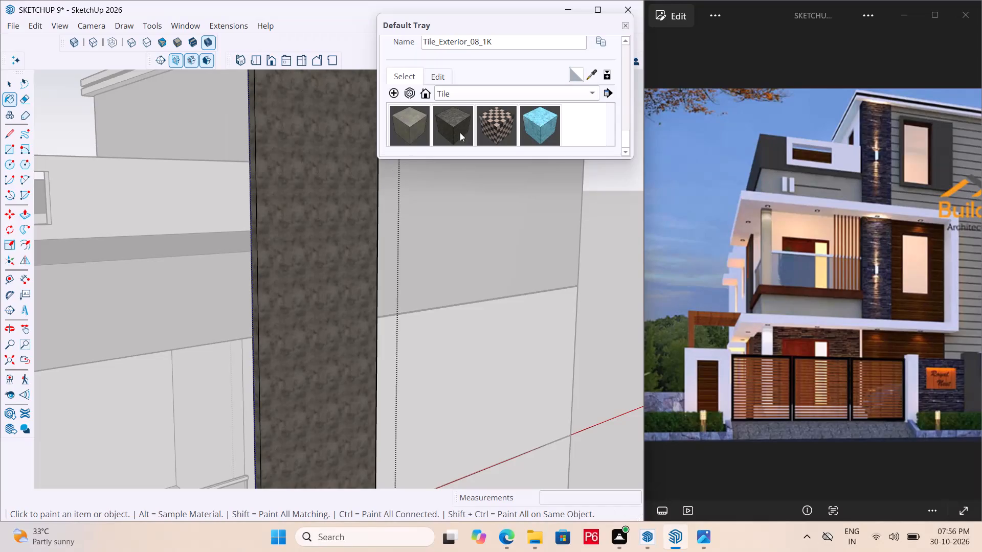
# Look through the Brick and Tile material collections for another texture suited to the cladding strip.
pyautogui.scroll(-3, 481, 103)
pyautogui.click(505, 93)
pyautogui.click(499, 42)
pyautogui.scroll(-4, 481, 131)
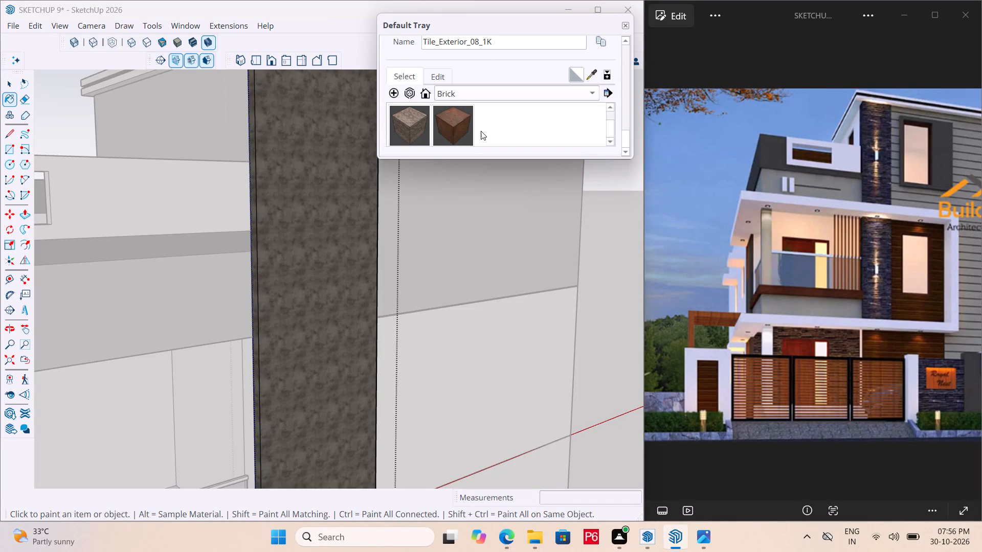
pyautogui.scroll(-1, 481, 131)
pyautogui.scroll(1, 481, 131)
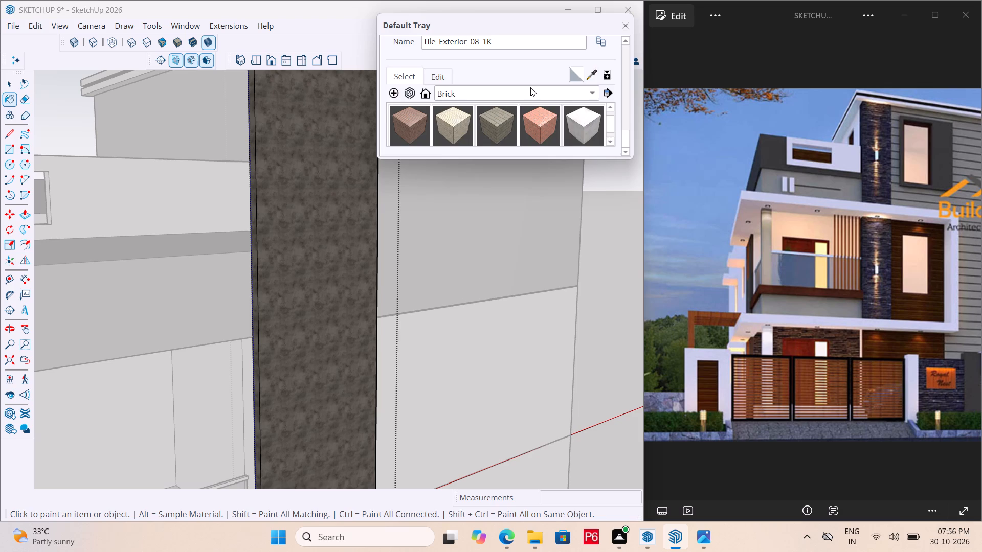
pyautogui.click(531, 95)
pyautogui.scroll(-1, 472, 189)
pyautogui.click(467, 212)
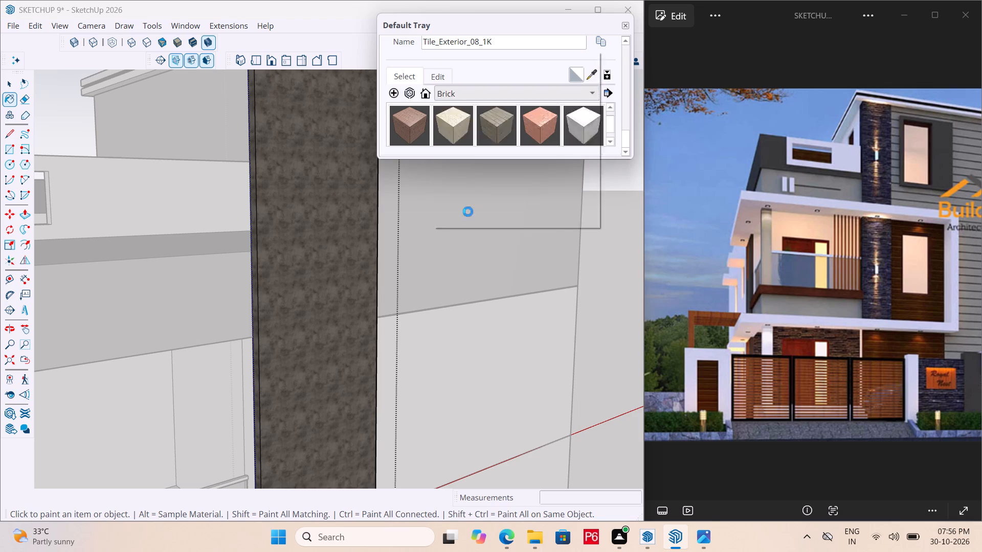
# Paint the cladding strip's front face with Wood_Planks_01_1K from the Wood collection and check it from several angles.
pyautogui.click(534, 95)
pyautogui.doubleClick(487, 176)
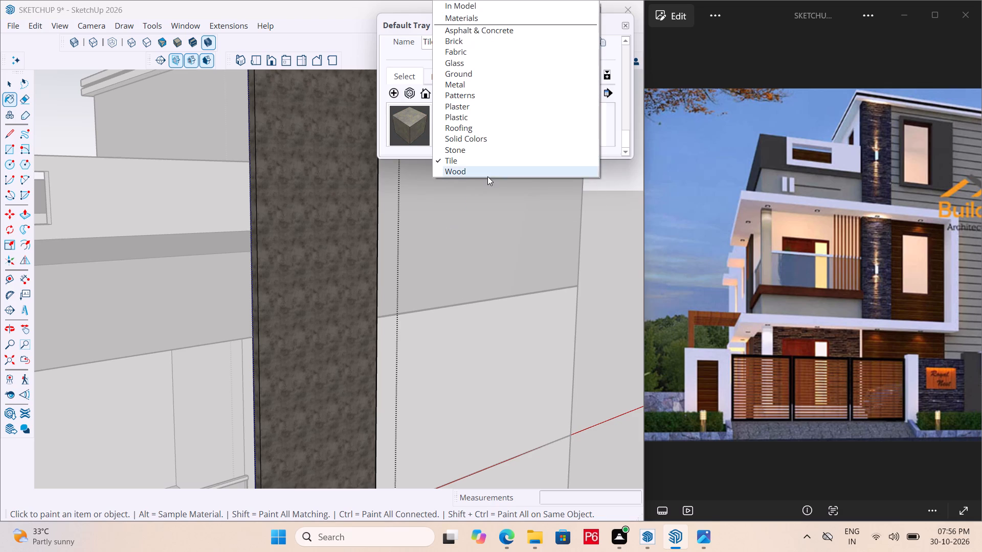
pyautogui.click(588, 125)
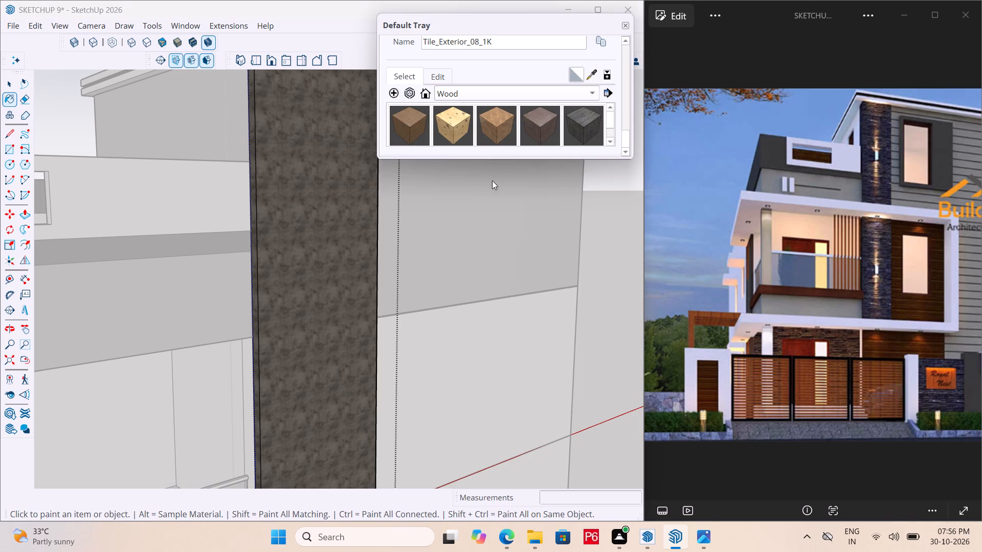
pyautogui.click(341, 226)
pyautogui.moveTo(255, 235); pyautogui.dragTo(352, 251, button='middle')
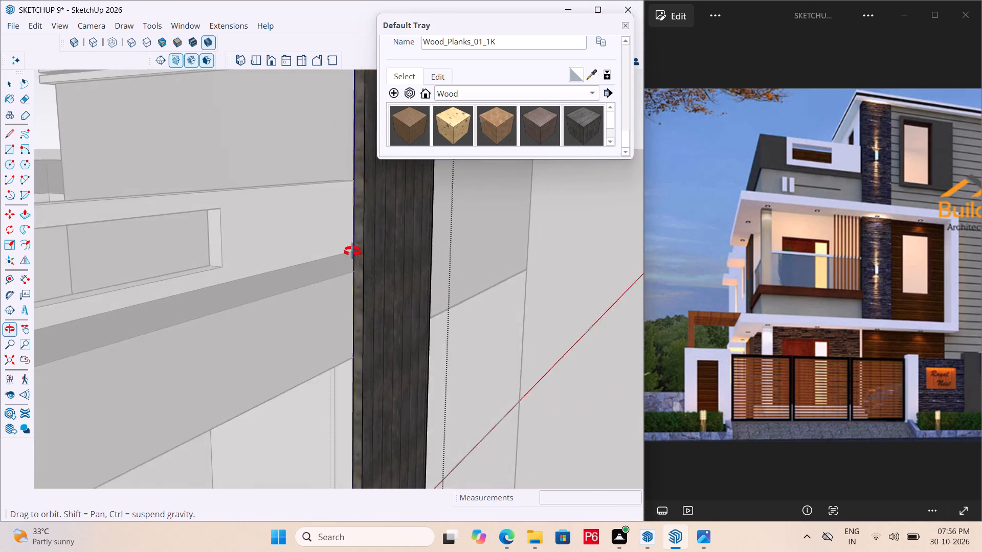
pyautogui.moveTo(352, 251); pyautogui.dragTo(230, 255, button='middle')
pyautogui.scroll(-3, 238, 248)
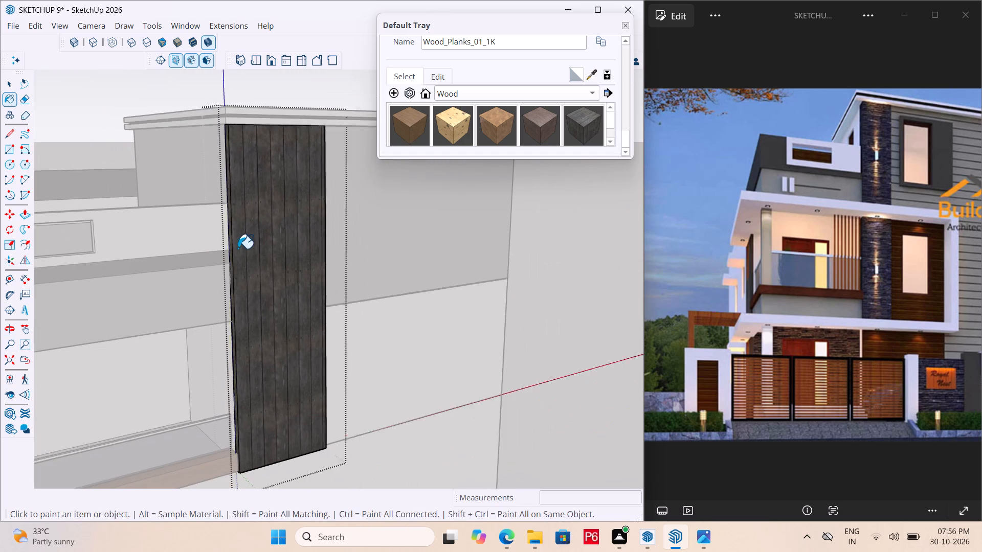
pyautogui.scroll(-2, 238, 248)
# Save the model.
pyautogui.hotkey('ctrl', 's')
pyautogui.hotkey('ctrl', 's')
pyautogui.hotkey('ctrl', 's')
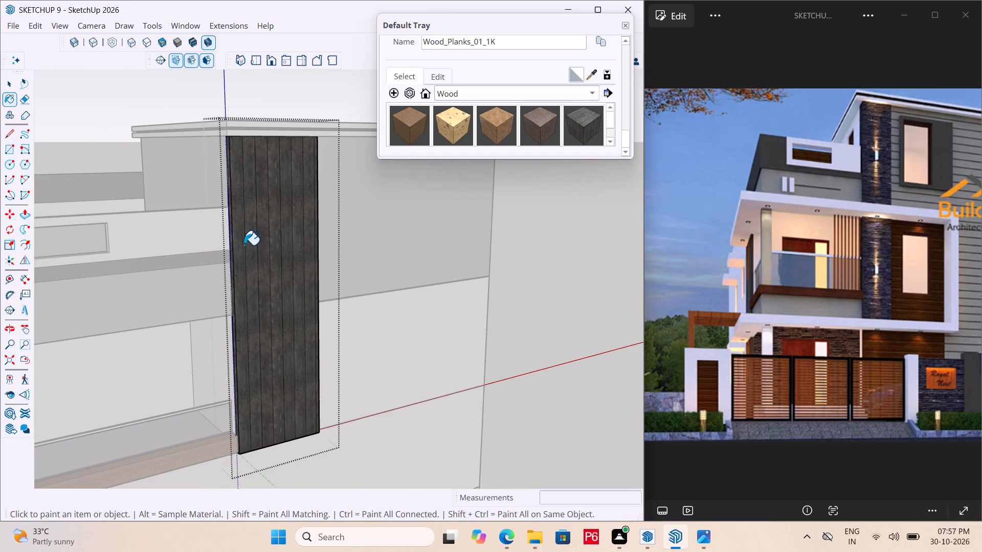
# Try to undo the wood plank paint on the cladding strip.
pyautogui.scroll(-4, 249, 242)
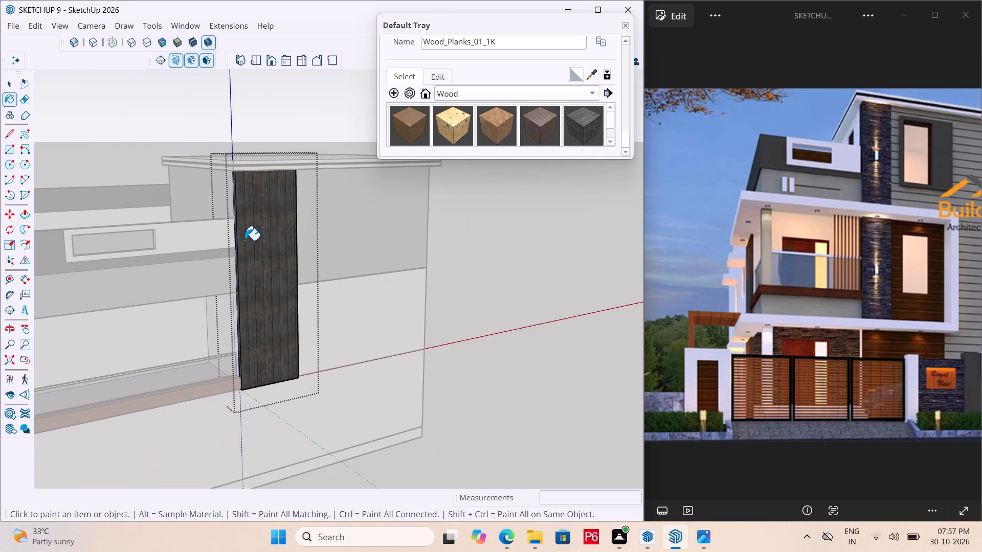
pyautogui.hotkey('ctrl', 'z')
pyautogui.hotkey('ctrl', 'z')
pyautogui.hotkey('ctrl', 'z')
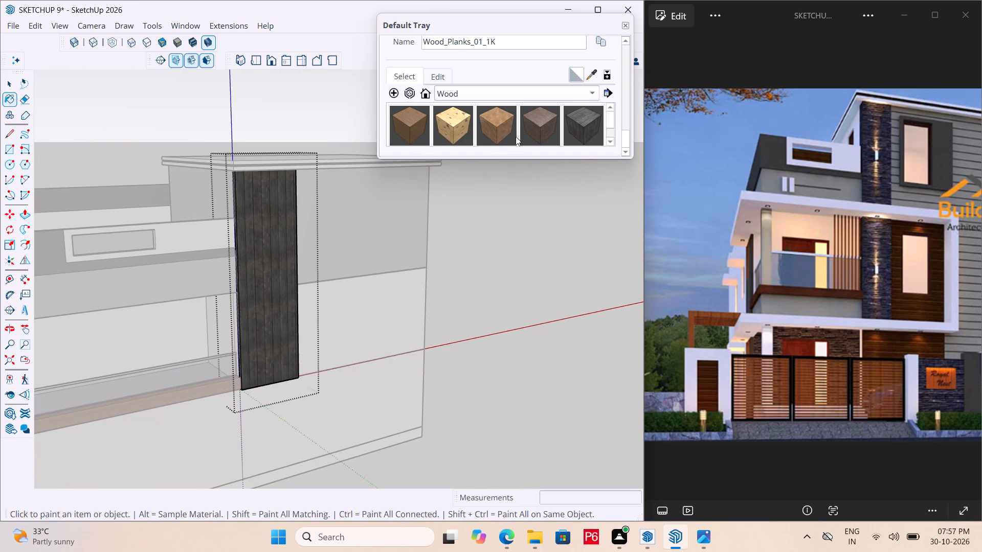
# Check the Stone collection, and paint the cladding strip's front face with Tile_Exterior_08_1K from the Tile collection.
pyautogui.click(555, 98)
pyautogui.click(469, 152)
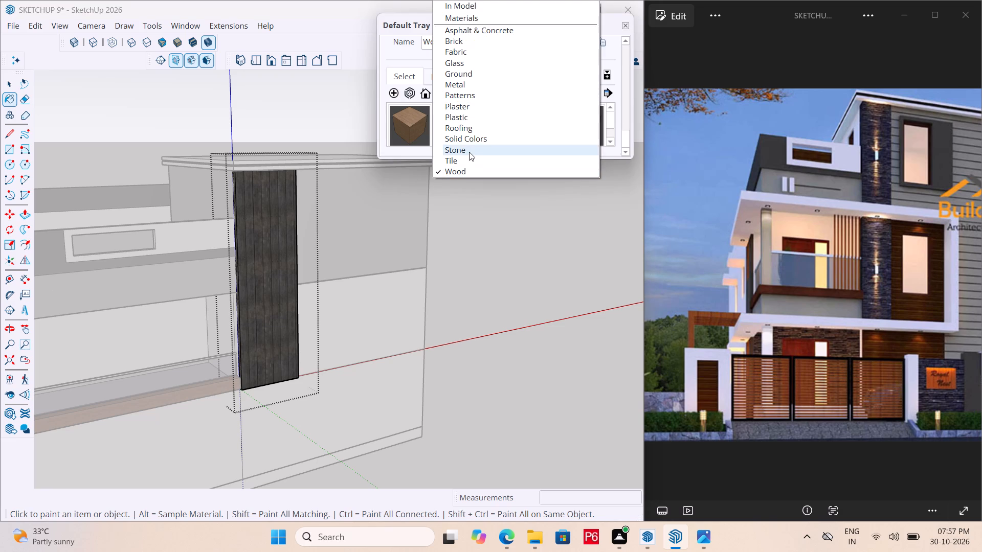
pyautogui.click(522, 99)
pyautogui.click(471, 152)
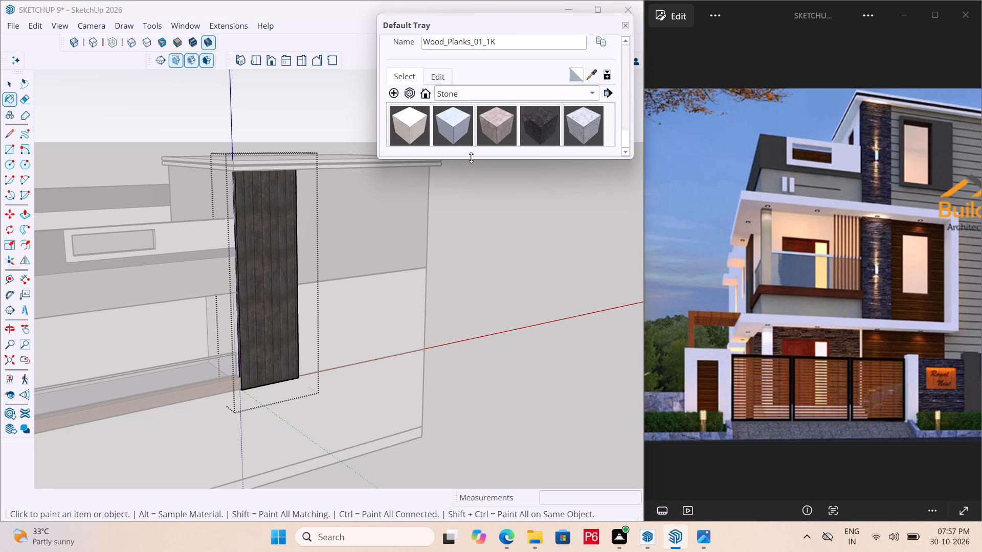
pyautogui.click(512, 96)
pyautogui.click(481, 158)
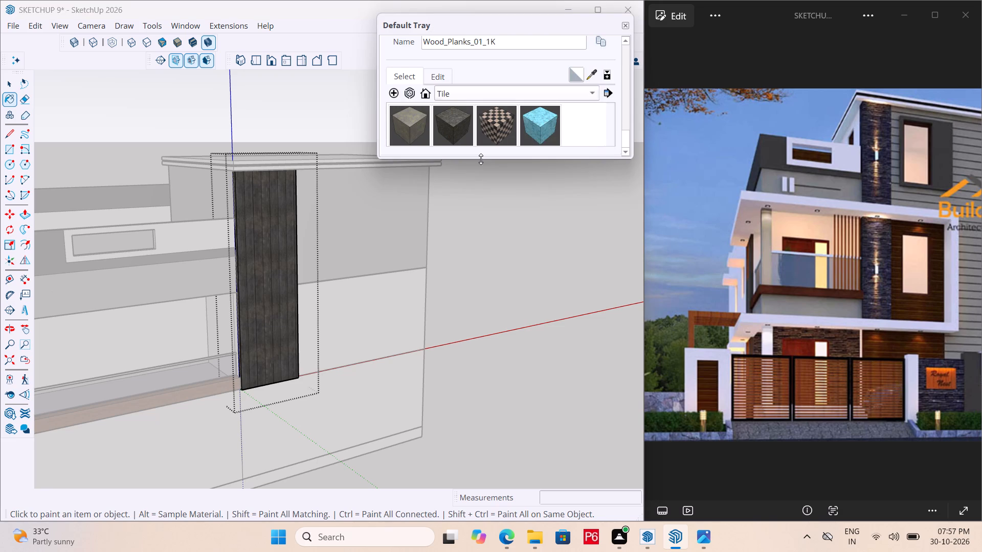
pyautogui.scroll(-3, 432, 121)
pyautogui.click(458, 121)
pyautogui.click(268, 202)
pyautogui.scroll(7, 258, 240)
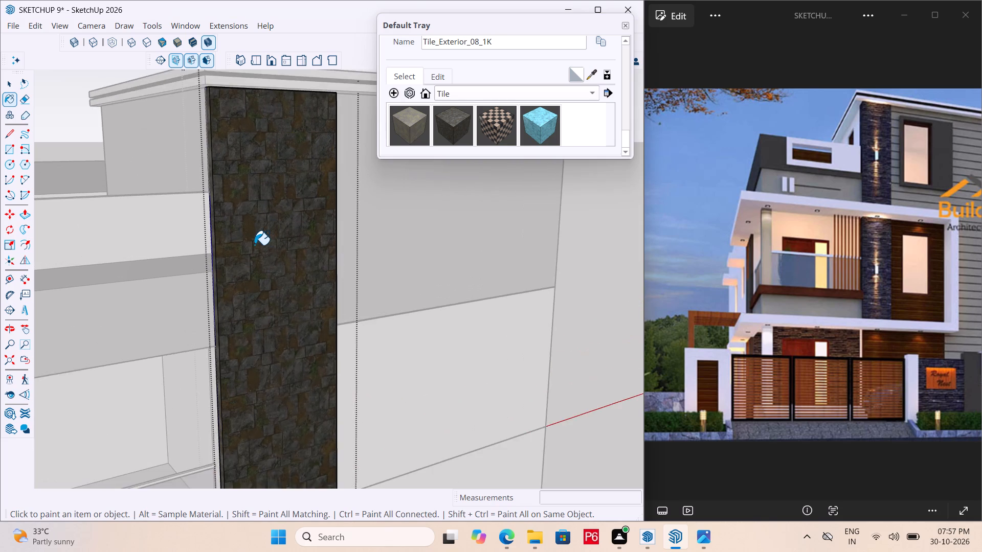
pyautogui.scroll(3, 254, 245)
pyautogui.scroll(-7, 250, 228)
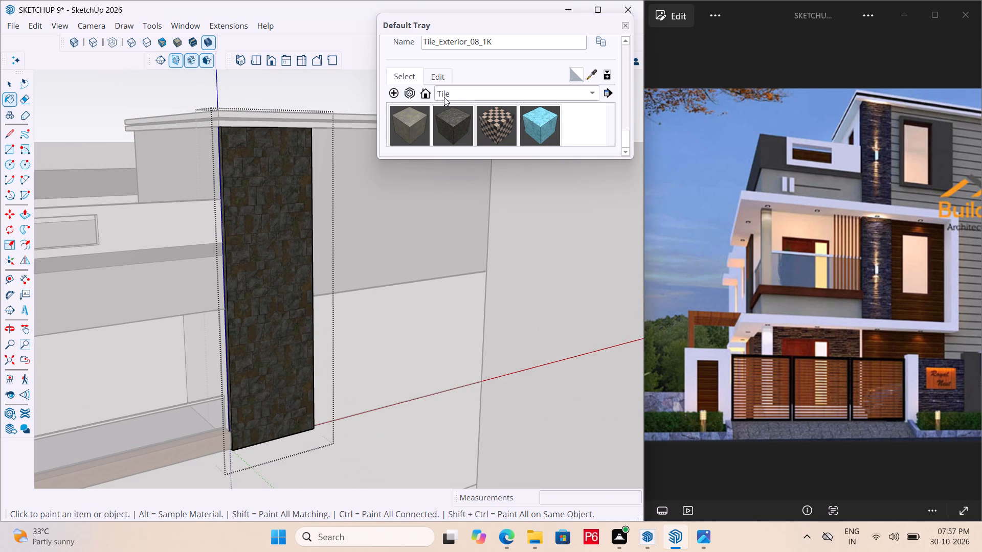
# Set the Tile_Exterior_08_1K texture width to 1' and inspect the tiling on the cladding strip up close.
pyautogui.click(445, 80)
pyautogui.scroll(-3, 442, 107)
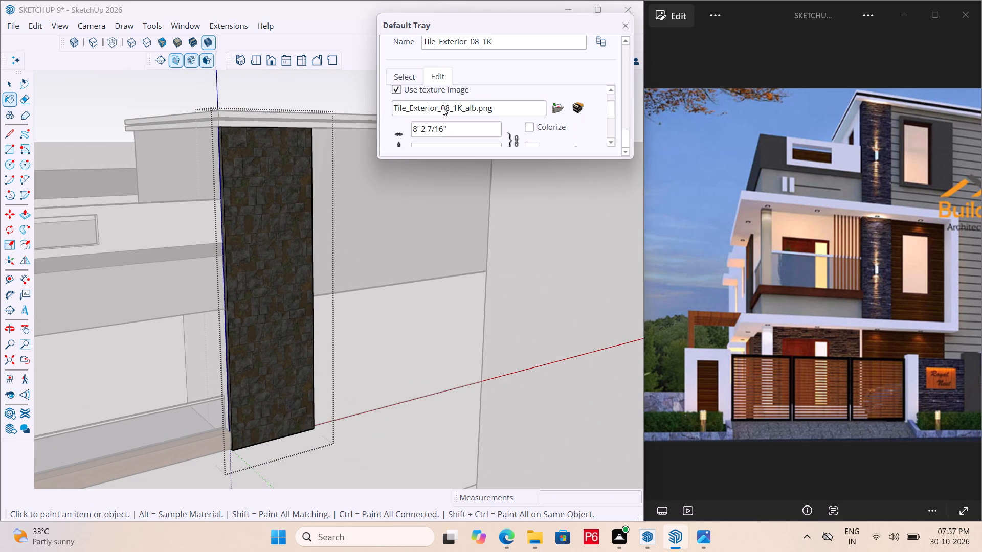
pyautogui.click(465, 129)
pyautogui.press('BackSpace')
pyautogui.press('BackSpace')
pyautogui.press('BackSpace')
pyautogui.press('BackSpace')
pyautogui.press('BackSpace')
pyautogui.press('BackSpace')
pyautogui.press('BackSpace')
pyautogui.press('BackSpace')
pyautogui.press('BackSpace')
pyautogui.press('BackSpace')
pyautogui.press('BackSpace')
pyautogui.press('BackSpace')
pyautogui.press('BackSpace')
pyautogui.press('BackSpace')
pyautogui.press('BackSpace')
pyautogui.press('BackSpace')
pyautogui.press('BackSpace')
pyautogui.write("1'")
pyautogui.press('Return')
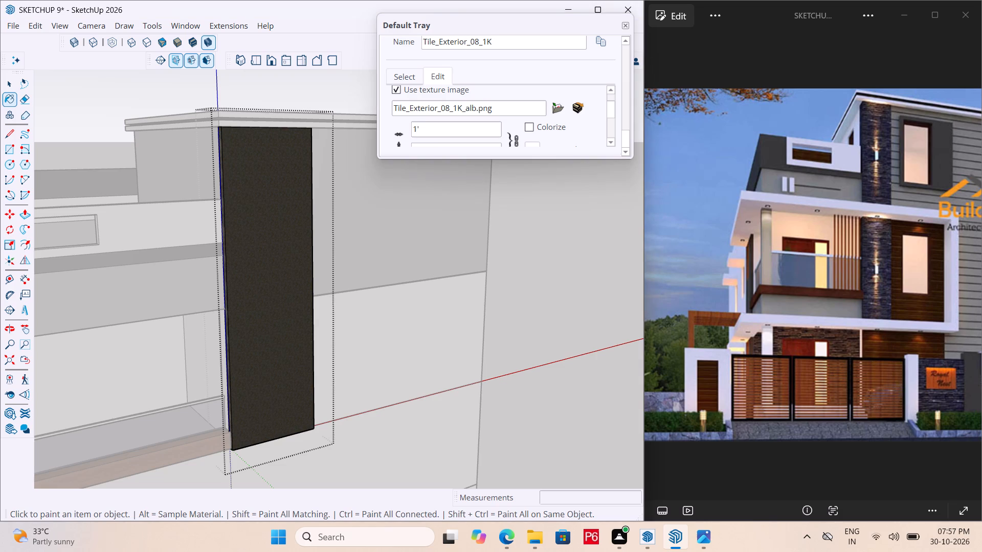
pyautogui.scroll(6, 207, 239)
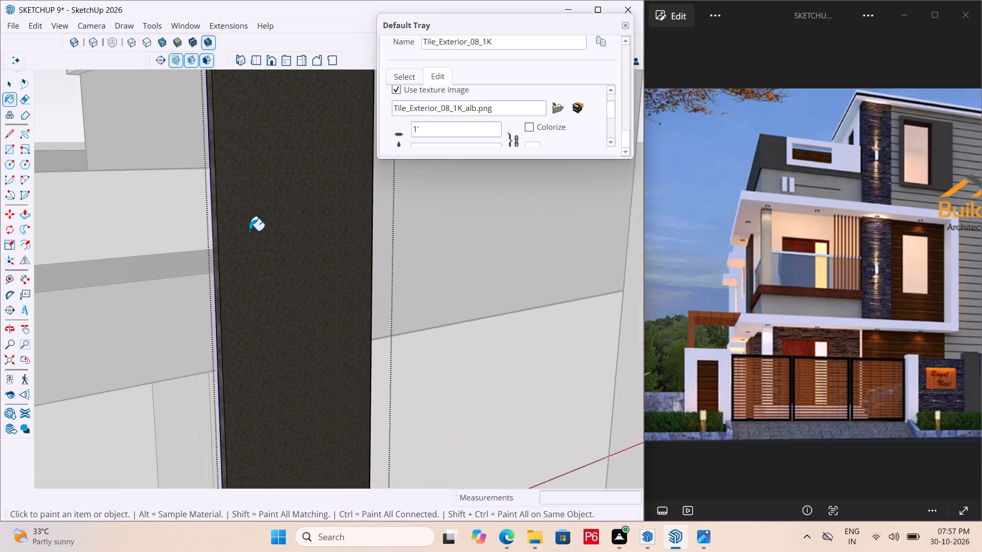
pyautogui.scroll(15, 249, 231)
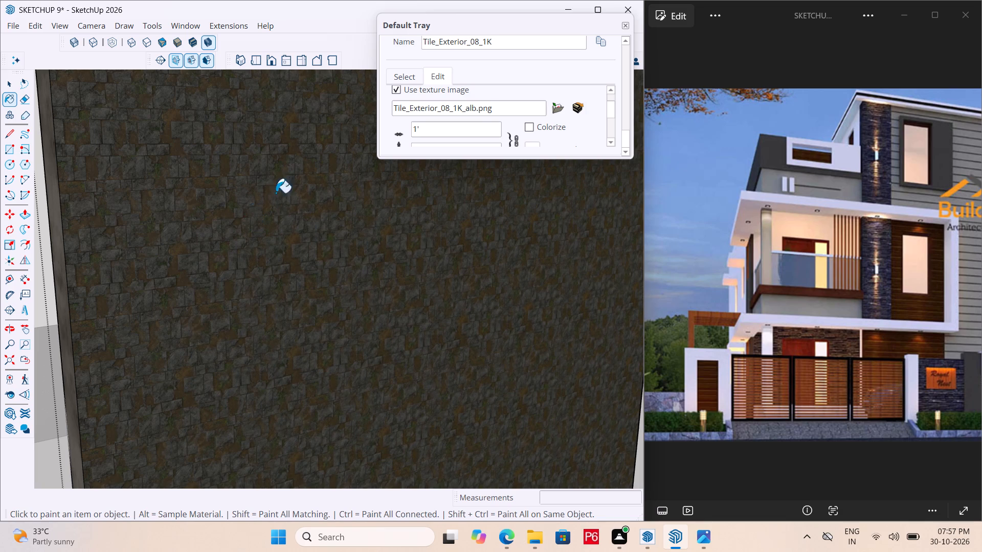
# Set the Tile_Exterior_08_1K texture width to 5' and exit the cladding strip's group.
pyautogui.click(431, 130)
pyautogui.press('BackSpace')
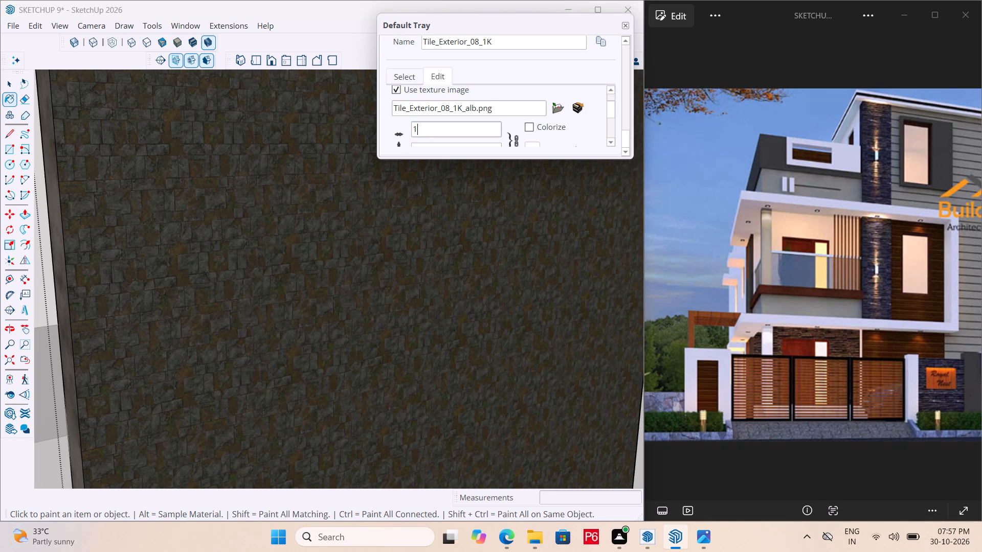
pyautogui.press('BackSpace')
pyautogui.press('BackSpace')
pyautogui.write("5'")
pyautogui.press('Return')
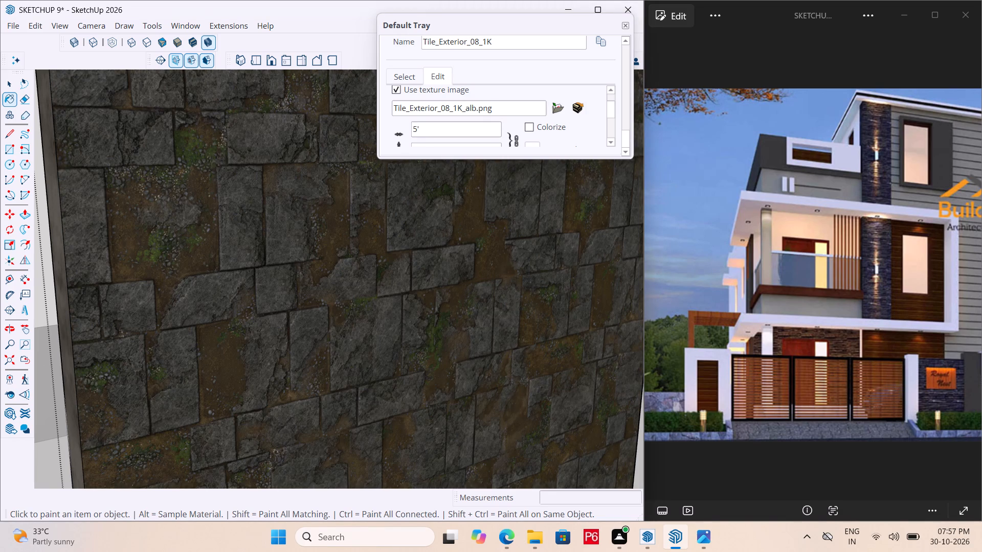
pyautogui.scroll(-20, 205, 302)
pyautogui.scroll(-1, 205, 302)
pyautogui.scroll(-6, 281, 255)
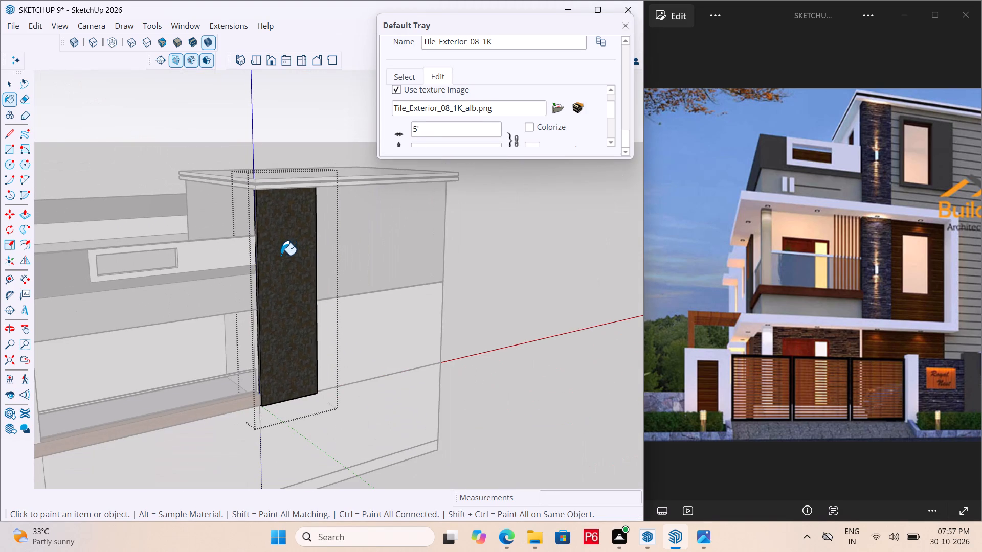
pyautogui.press('space')
pyautogui.click(496, 294)
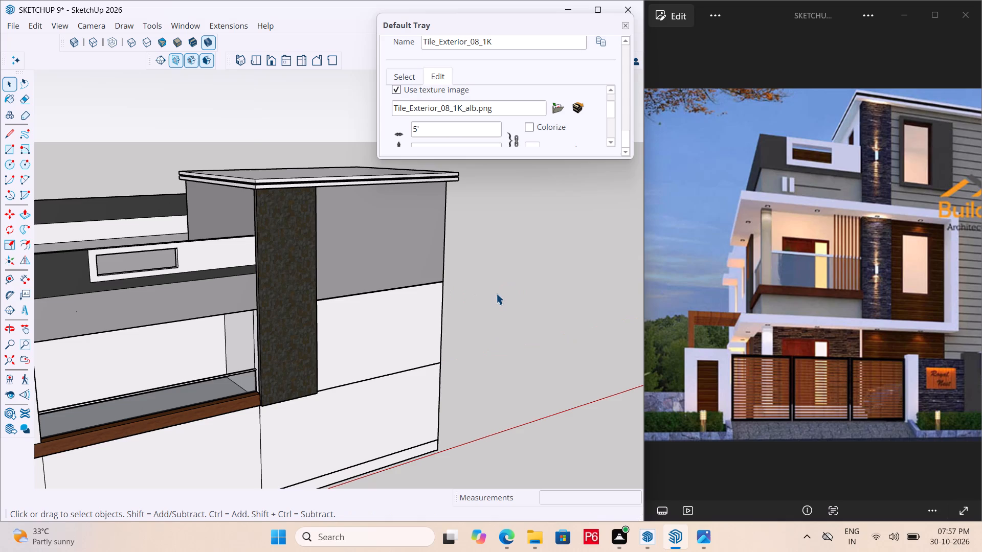
# Save the model.
pyautogui.hotkey('ctrl', 's')
pyautogui.hotkey('ctrl', 's')
pyautogui.hotkey('ctrl', 's')
pyautogui.hotkey('ctrl', 's')
pyautogui.hotkey('ctrl', 's')
pyautogui.hotkey('ctrl', 's')
pyautogui.hotkey('ctrl', 's')
pyautogui.hotkey('ctrl', 's')
pyautogui.hotkey('ctrl', 's')
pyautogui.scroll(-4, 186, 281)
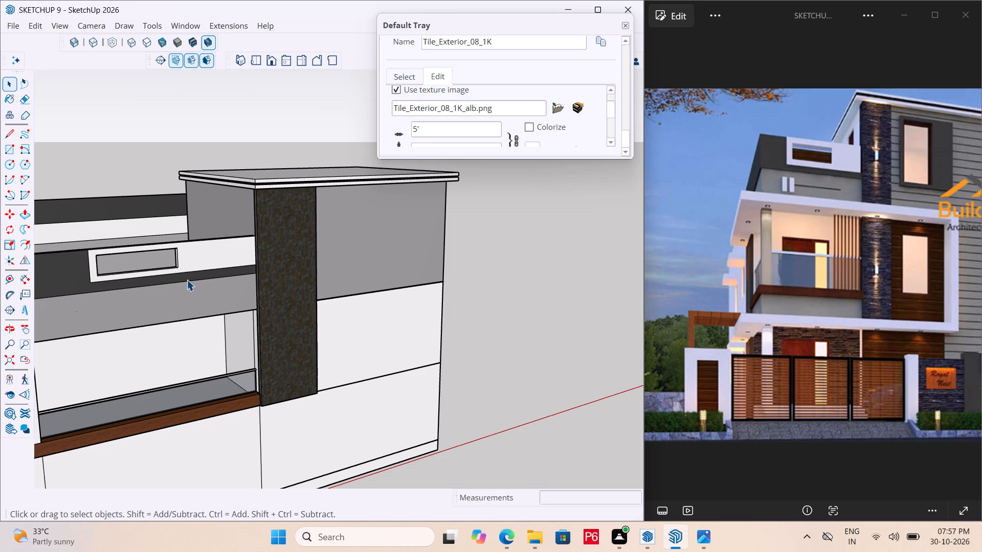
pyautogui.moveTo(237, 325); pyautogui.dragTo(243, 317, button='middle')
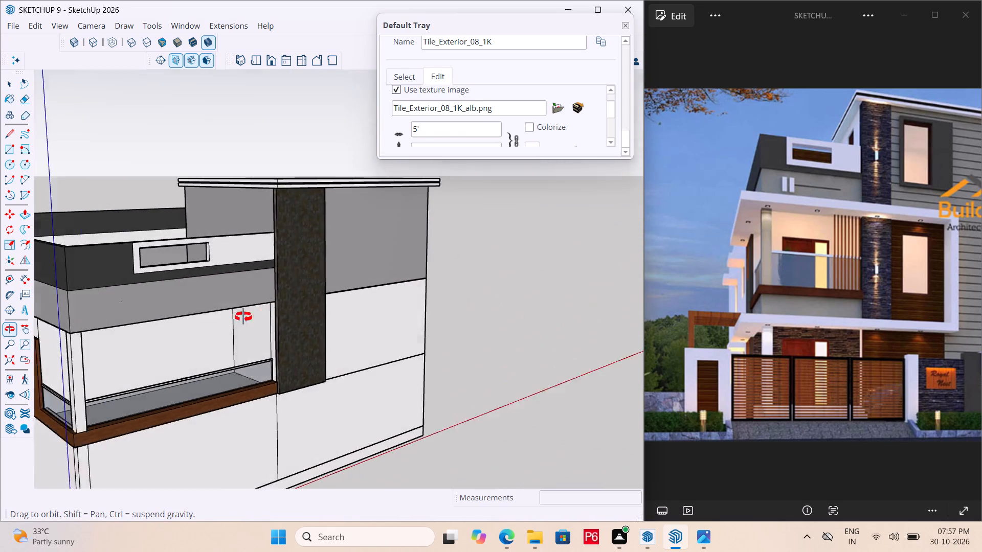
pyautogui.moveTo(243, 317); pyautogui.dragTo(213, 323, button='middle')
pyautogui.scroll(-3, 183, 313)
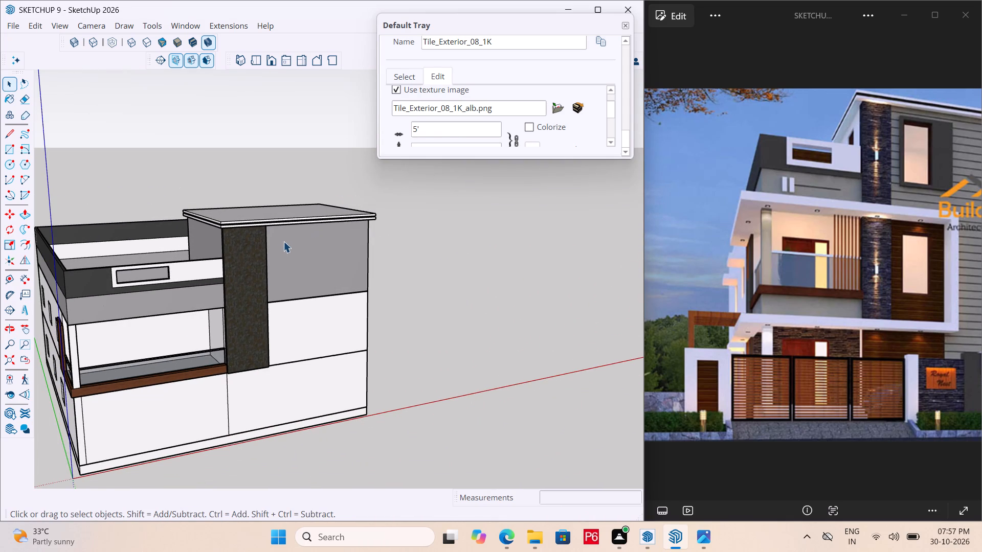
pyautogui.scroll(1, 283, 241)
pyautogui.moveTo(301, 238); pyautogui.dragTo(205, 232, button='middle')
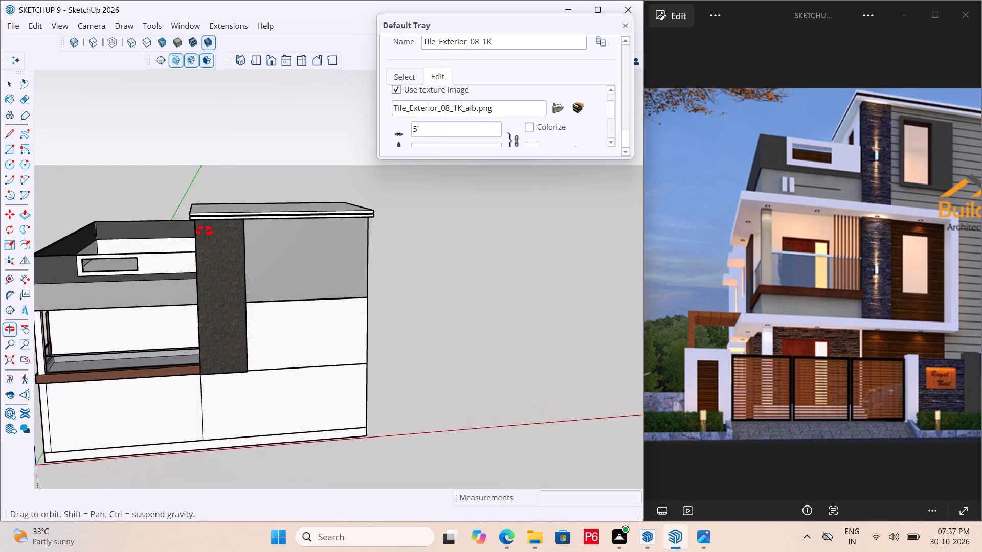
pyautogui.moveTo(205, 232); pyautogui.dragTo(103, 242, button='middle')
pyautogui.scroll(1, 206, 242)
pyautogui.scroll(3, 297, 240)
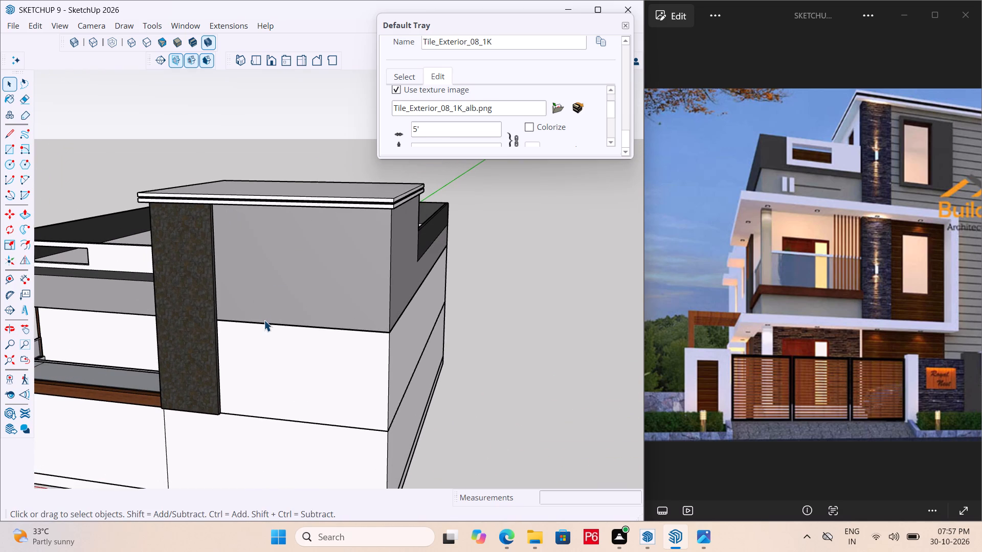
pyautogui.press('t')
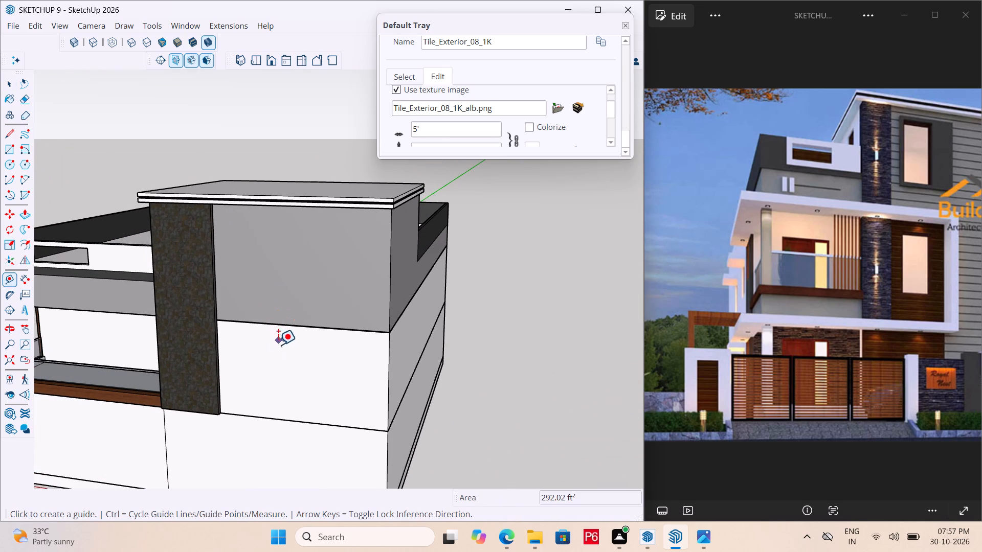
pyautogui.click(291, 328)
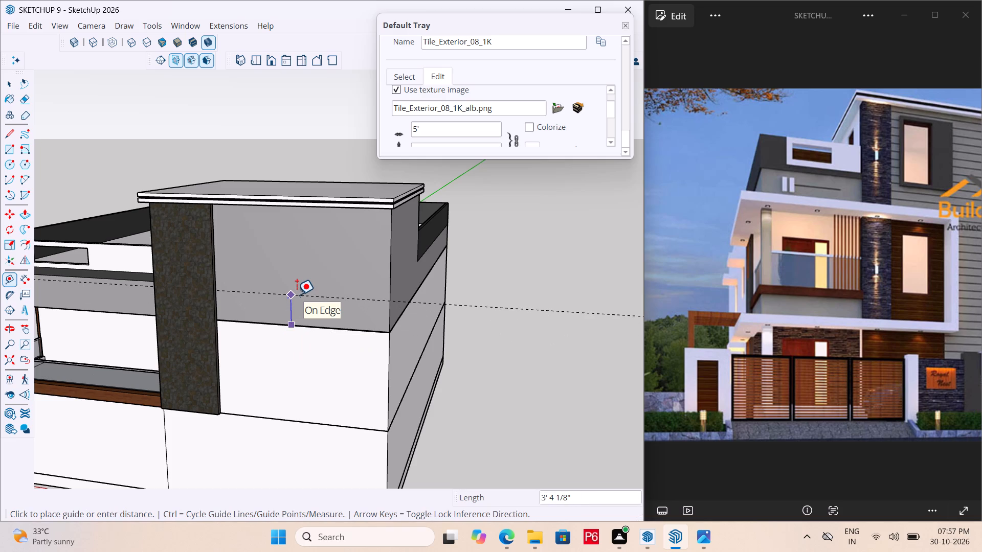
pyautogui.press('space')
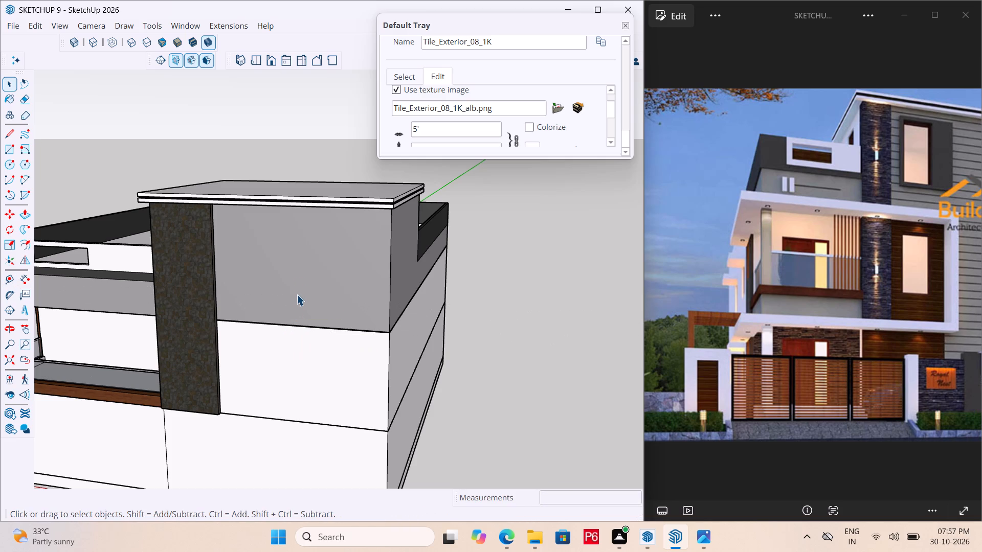
# Open the top storey's group for editing and select its front wall face beside the cladding strip.
pyautogui.doubleClick(297, 294)
pyautogui.click(298, 251)
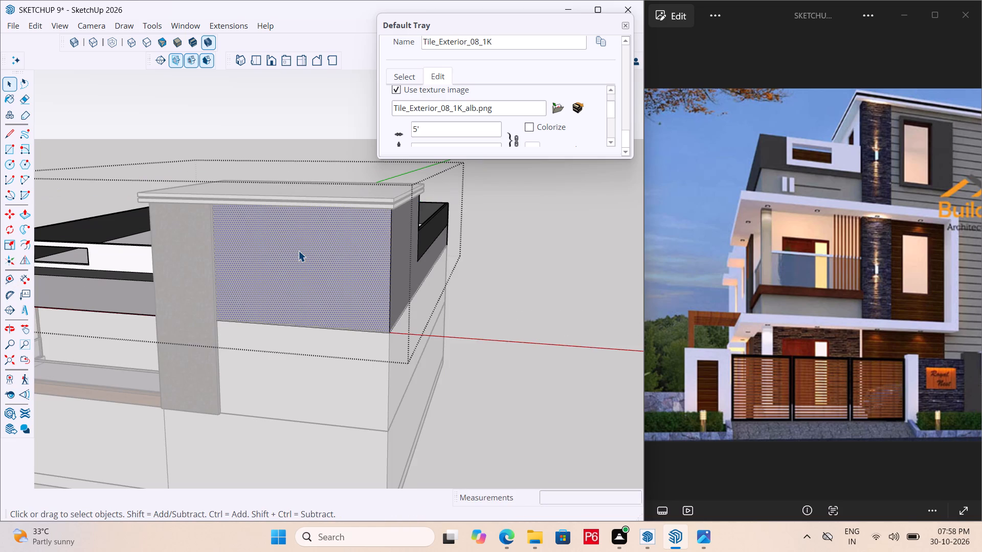
pyautogui.press('l')
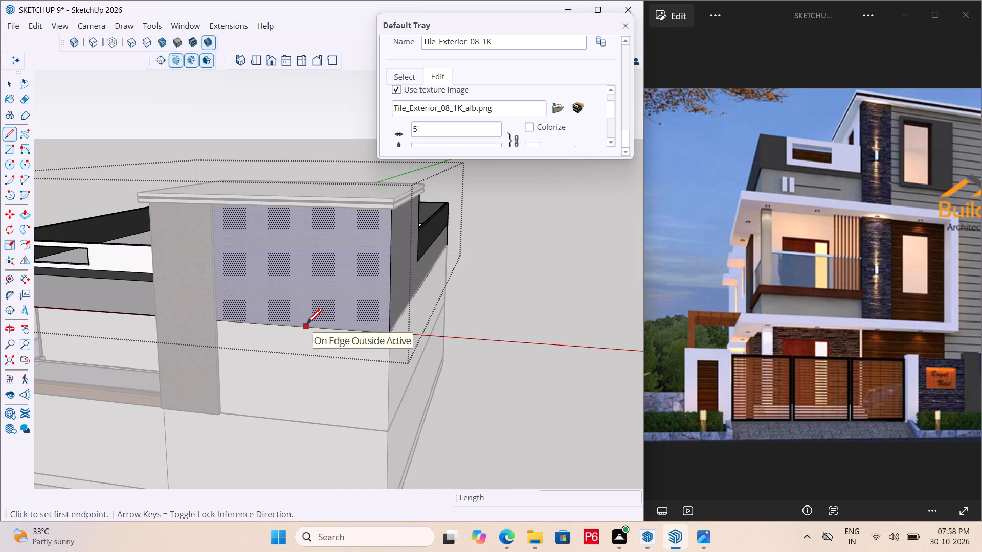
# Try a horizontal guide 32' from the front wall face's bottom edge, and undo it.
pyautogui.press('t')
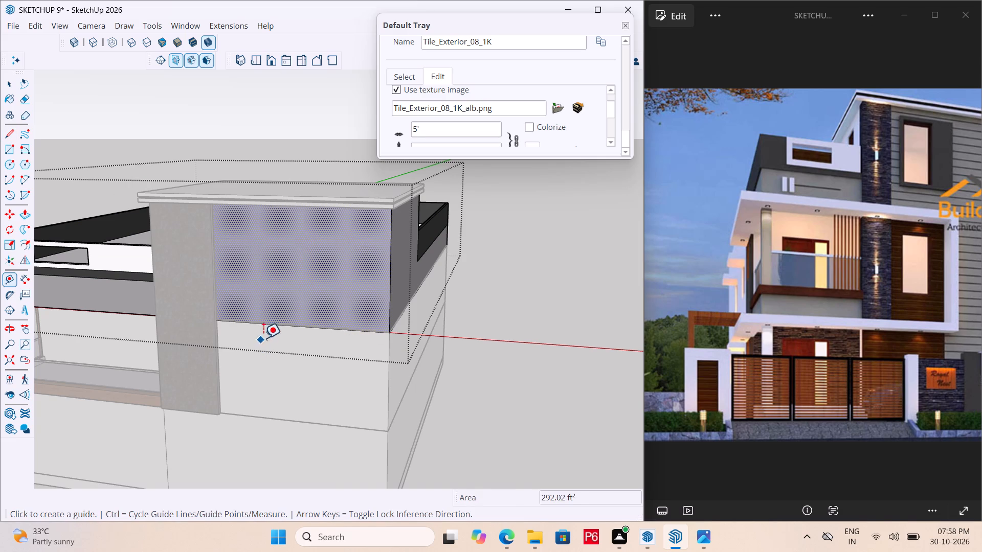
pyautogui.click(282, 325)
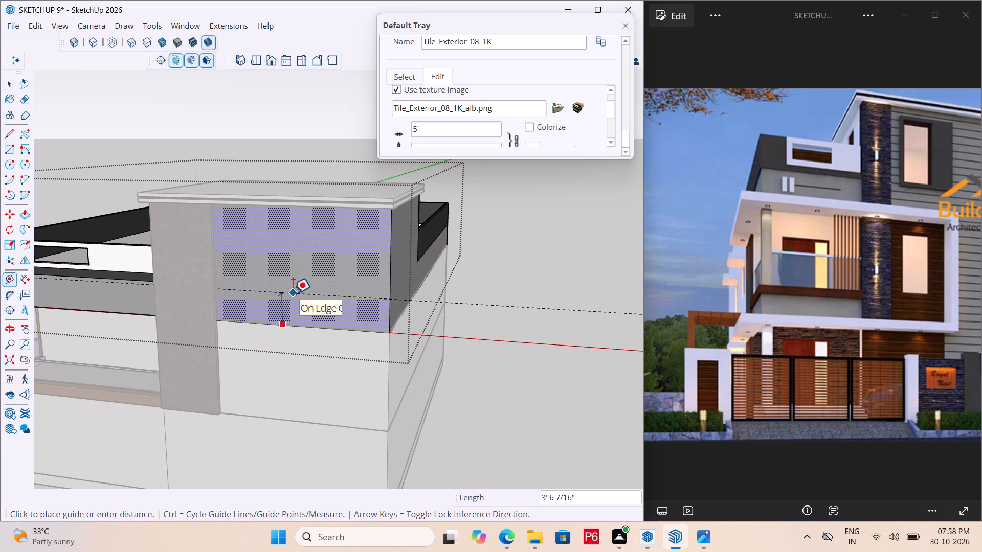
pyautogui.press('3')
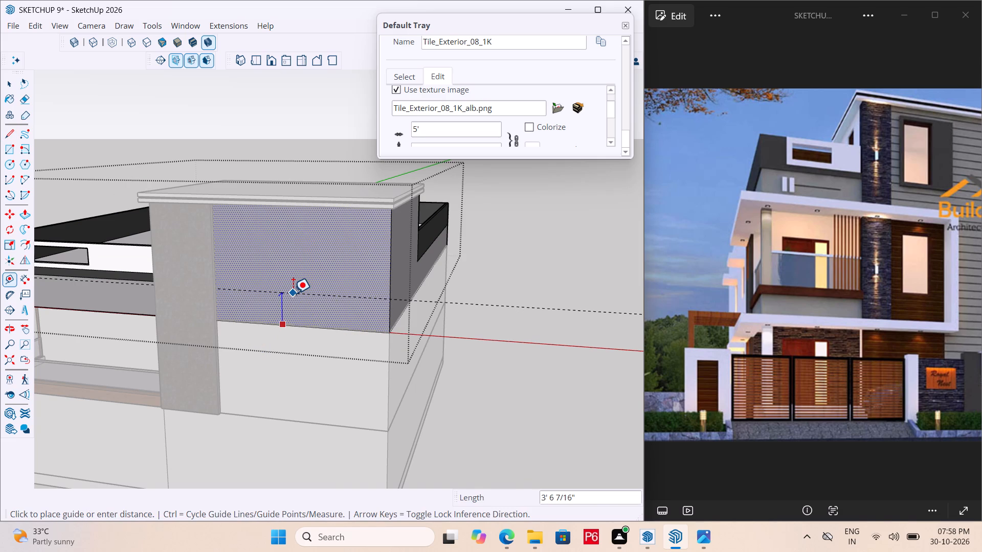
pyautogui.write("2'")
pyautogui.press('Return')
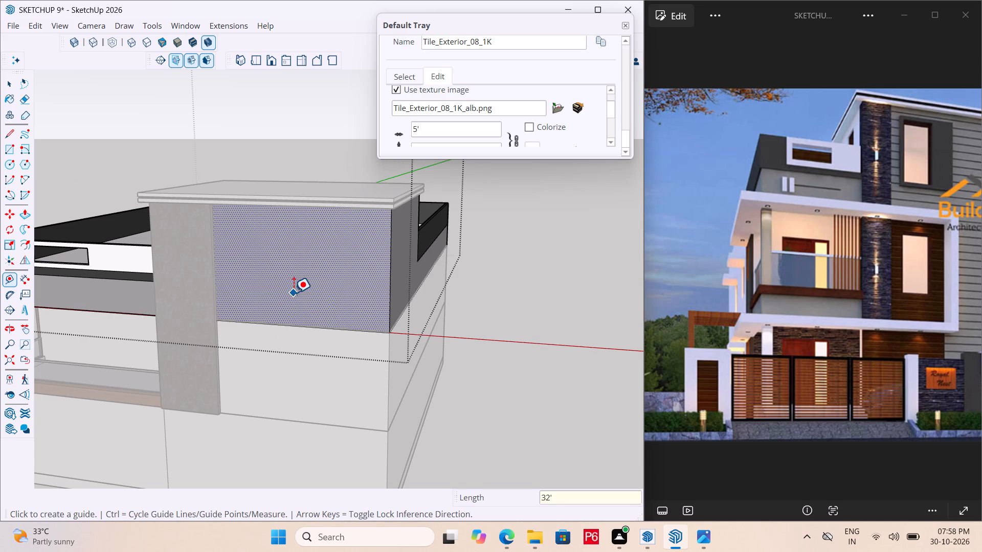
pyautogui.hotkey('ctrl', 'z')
# Place two horizontal guides on the top storey's front wall face: 2' above its bottom edge and 7' above that guide.
pyautogui.scroll(-4, 286, 292)
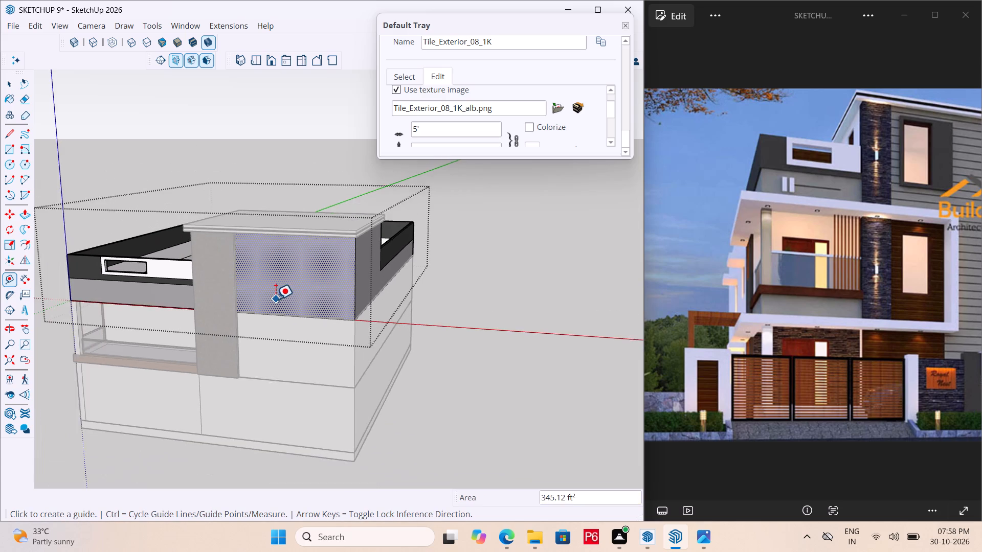
pyautogui.scroll(-1, 276, 300)
pyautogui.moveTo(284, 306); pyautogui.dragTo(171, 327, button='middle')
pyautogui.scroll(6, 243, 315)
pyautogui.click(258, 318)
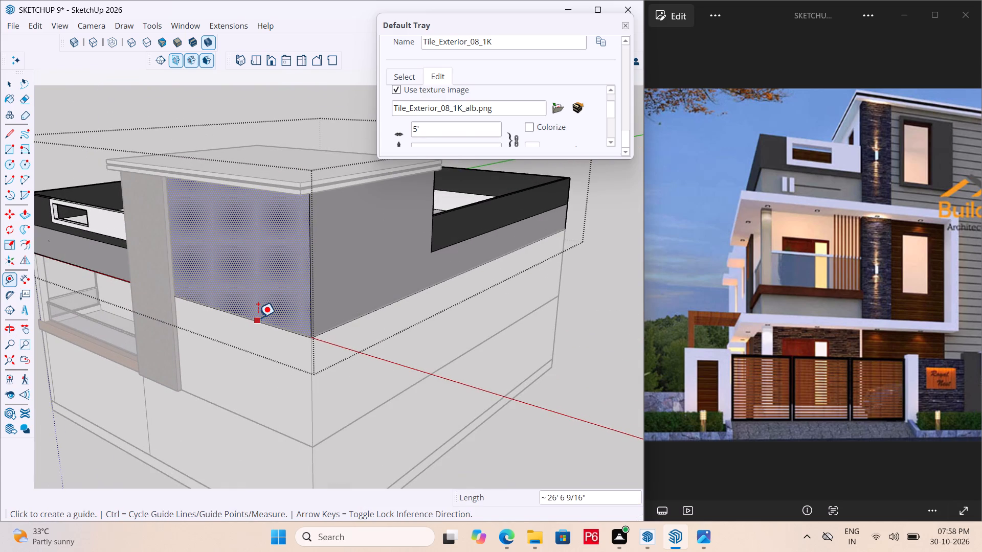
pyautogui.write("2'")
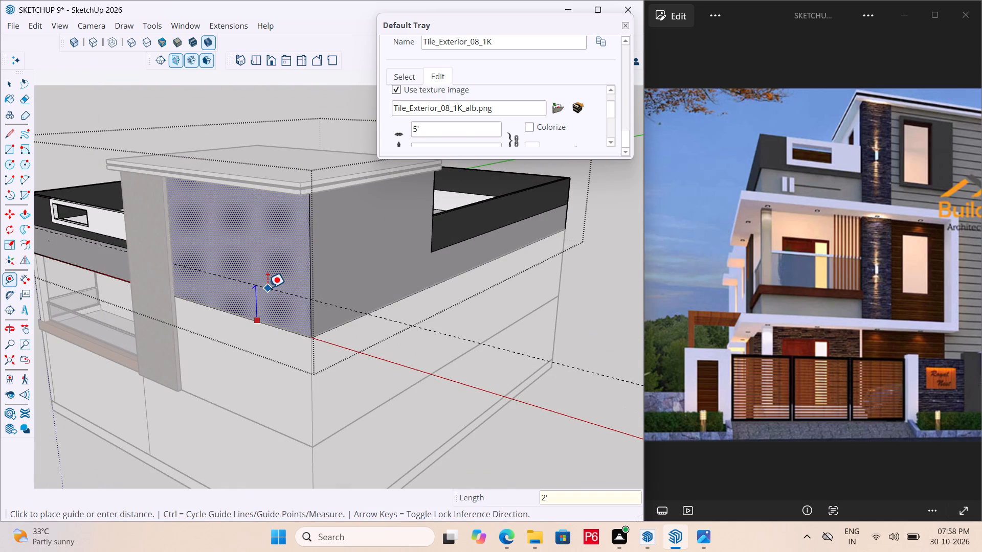
pyautogui.press('Return')
pyautogui.click(252, 299)
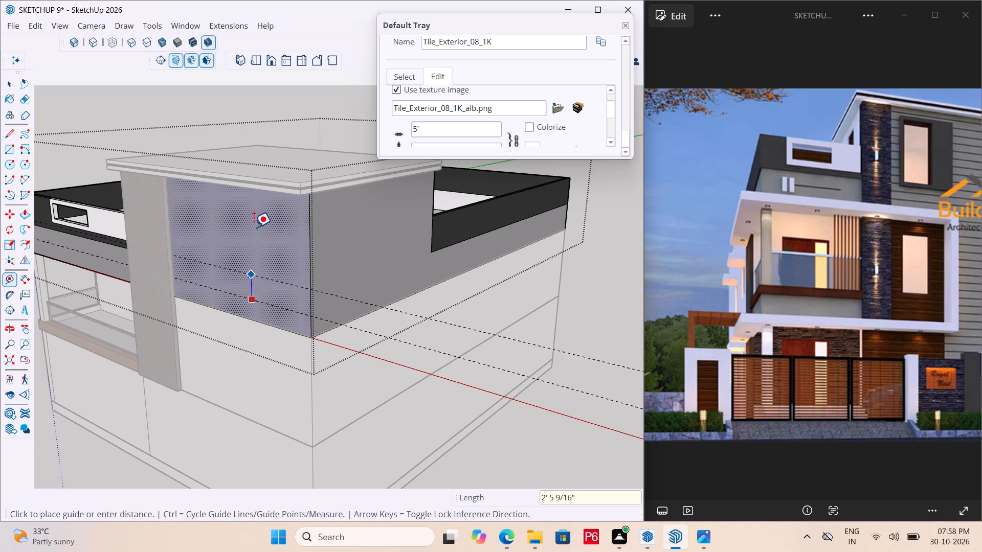
pyautogui.write("7'")
pyautogui.press('Return')
# Place a vertical guide on the front wall face about 2' 6" from the cladding strip's edge.
pyautogui.scroll(4, 167, 244)
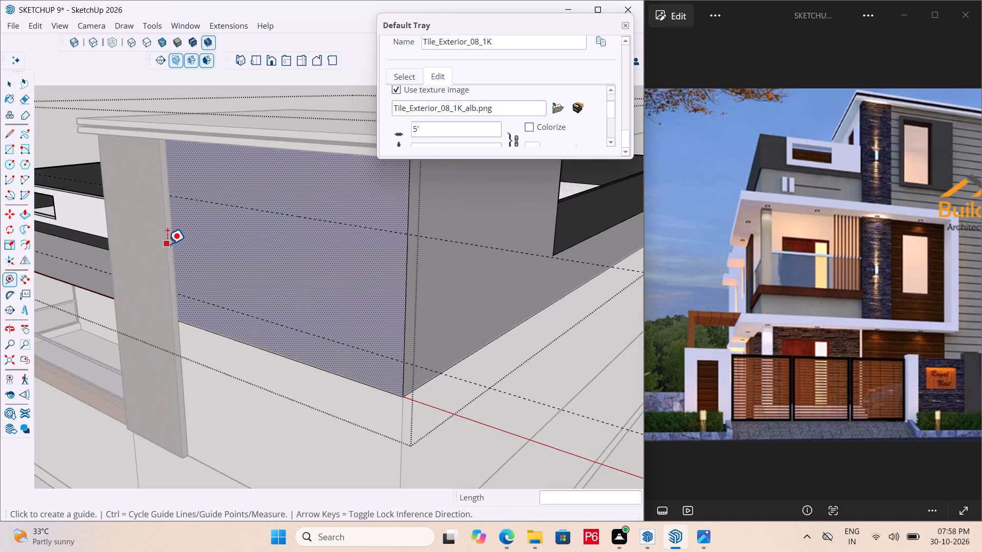
pyautogui.scroll(5, 167, 244)
pyautogui.click(176, 220)
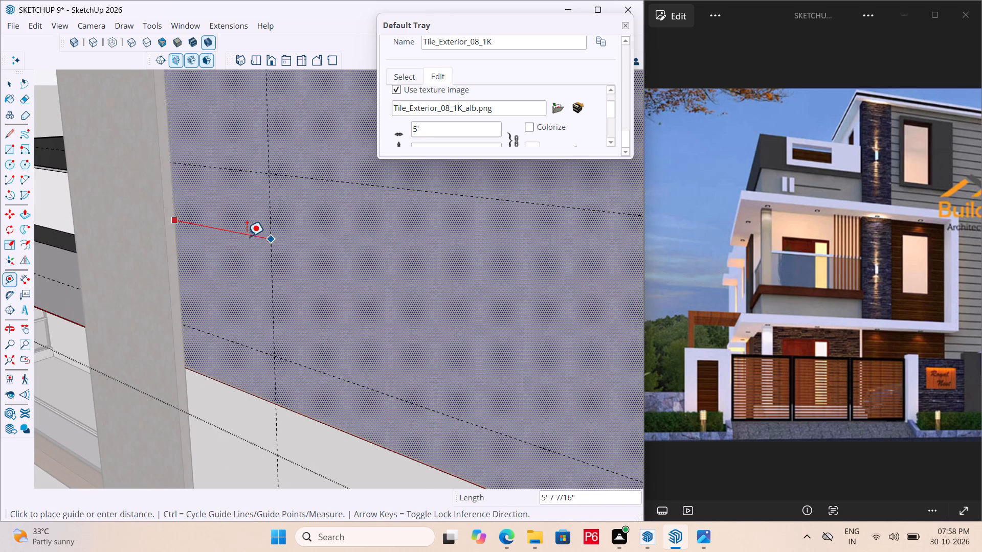
pyautogui.scroll(-7, 247, 237)
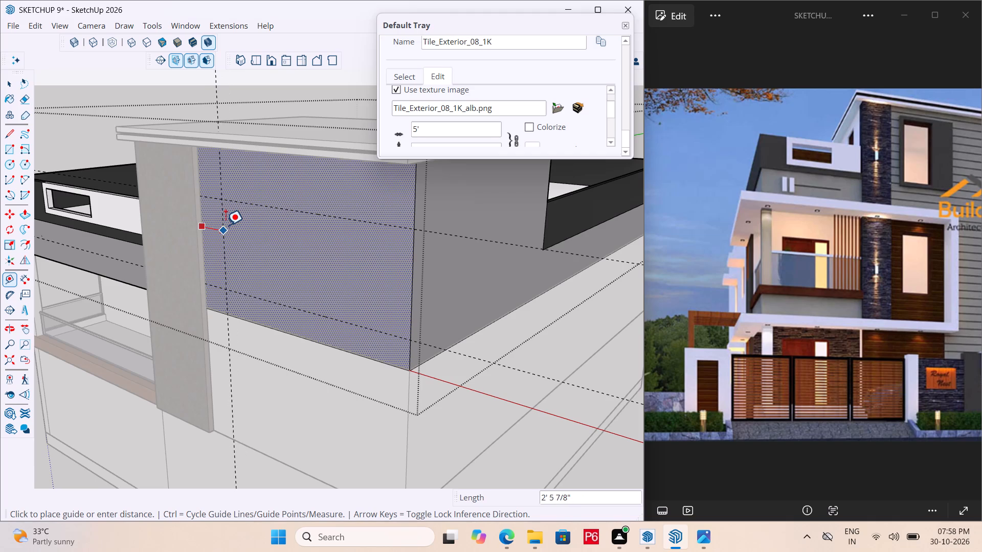
pyautogui.click(227, 225)
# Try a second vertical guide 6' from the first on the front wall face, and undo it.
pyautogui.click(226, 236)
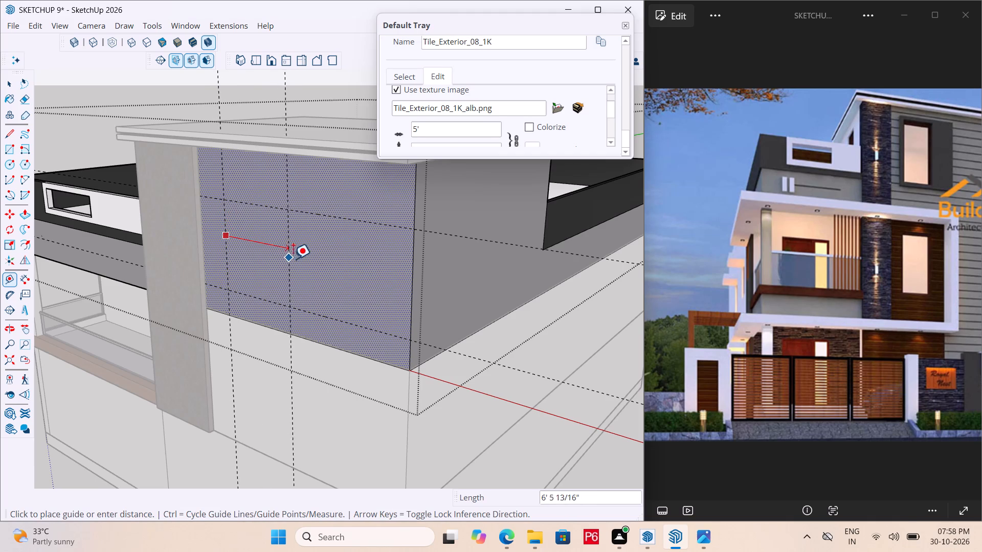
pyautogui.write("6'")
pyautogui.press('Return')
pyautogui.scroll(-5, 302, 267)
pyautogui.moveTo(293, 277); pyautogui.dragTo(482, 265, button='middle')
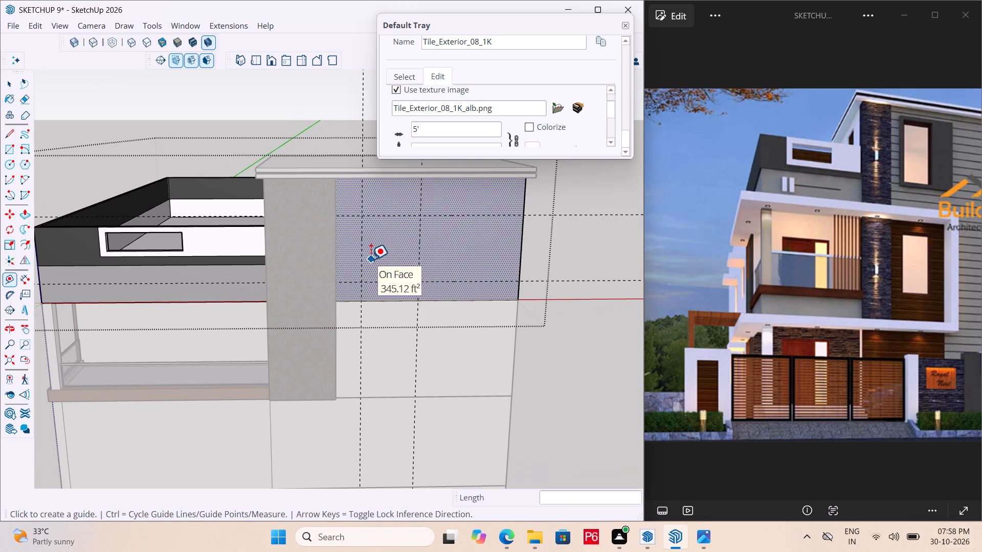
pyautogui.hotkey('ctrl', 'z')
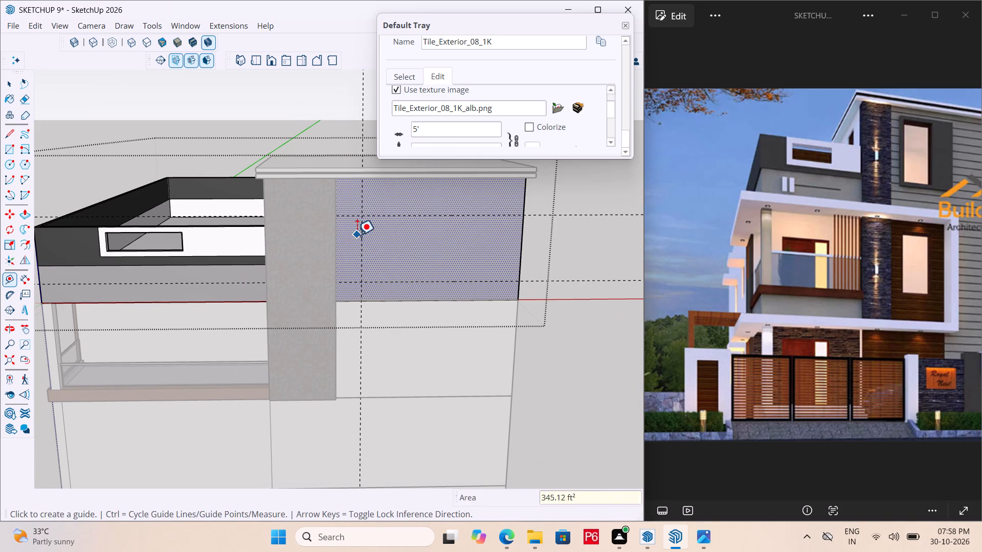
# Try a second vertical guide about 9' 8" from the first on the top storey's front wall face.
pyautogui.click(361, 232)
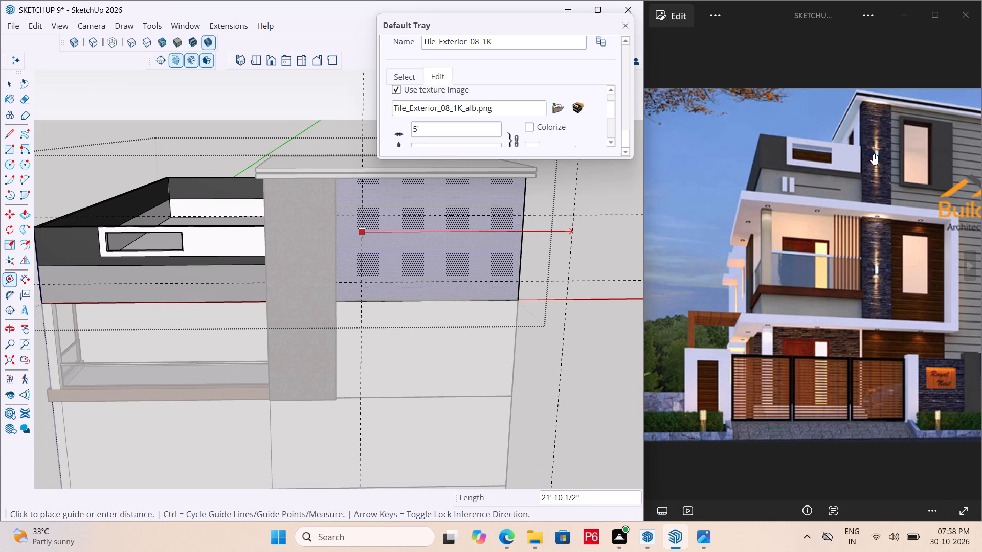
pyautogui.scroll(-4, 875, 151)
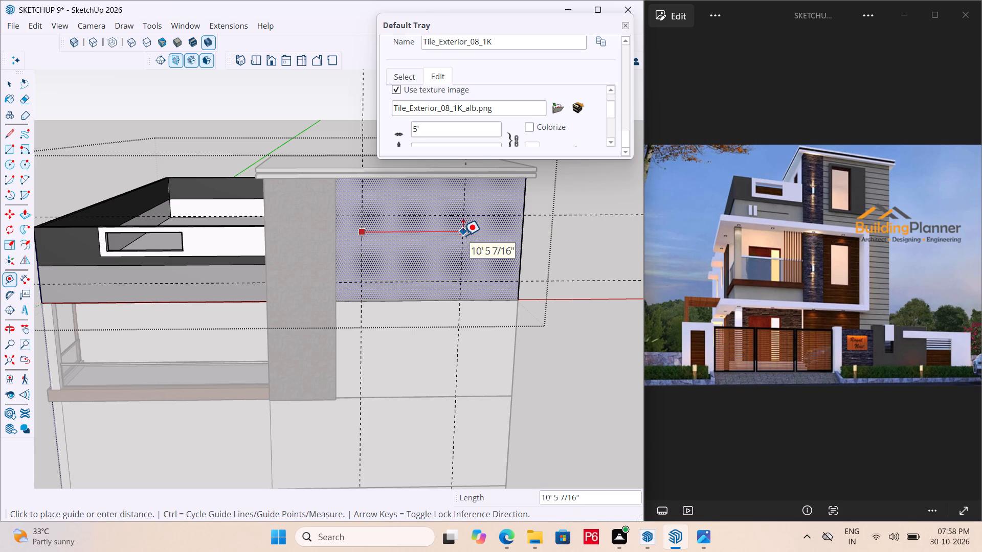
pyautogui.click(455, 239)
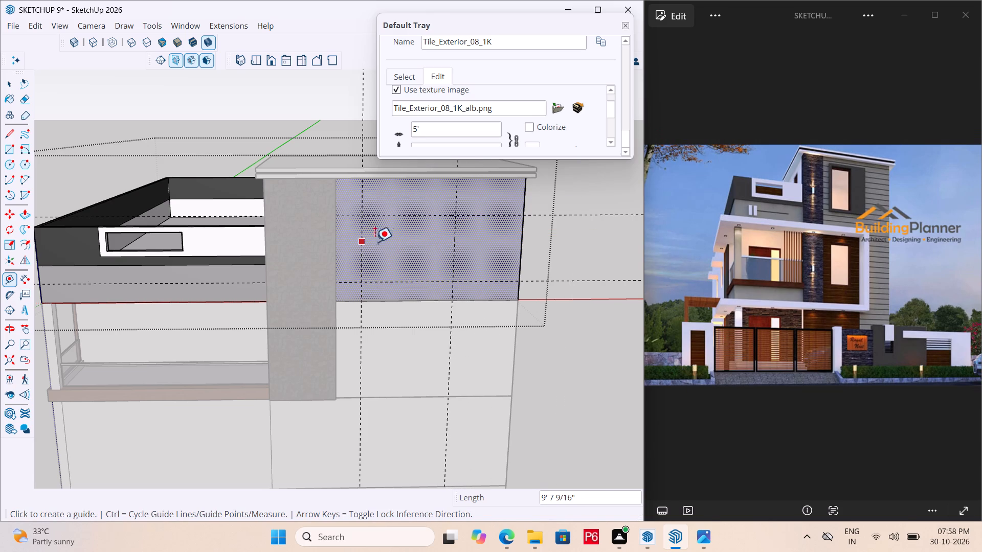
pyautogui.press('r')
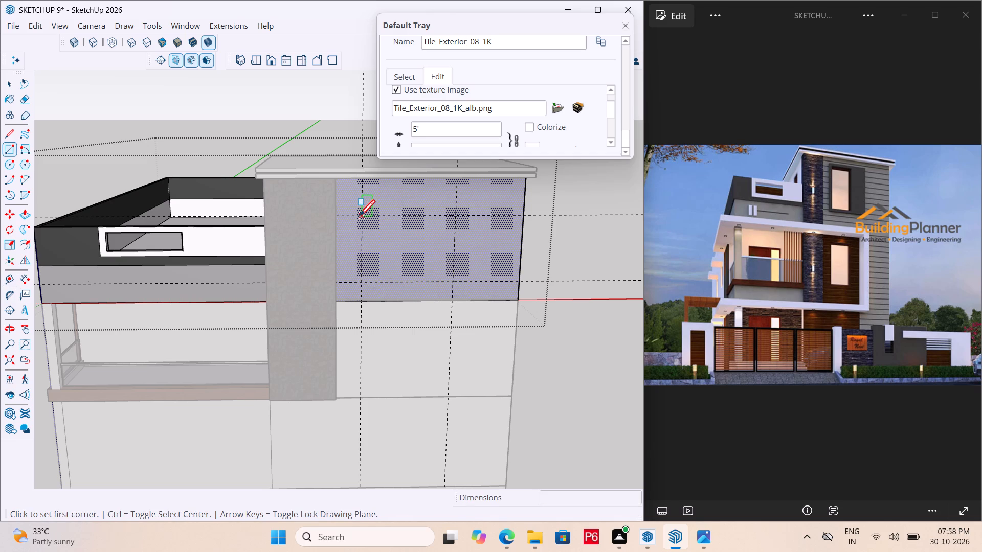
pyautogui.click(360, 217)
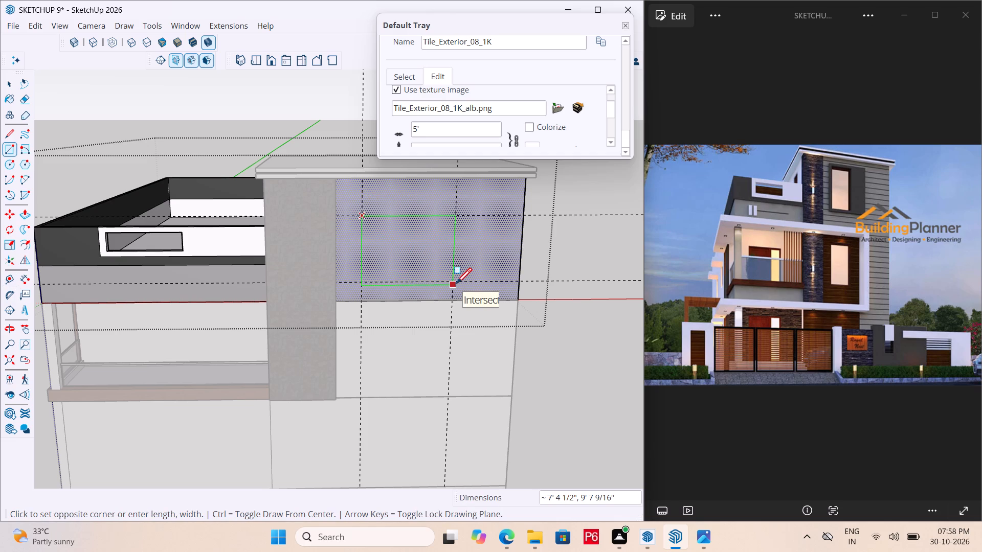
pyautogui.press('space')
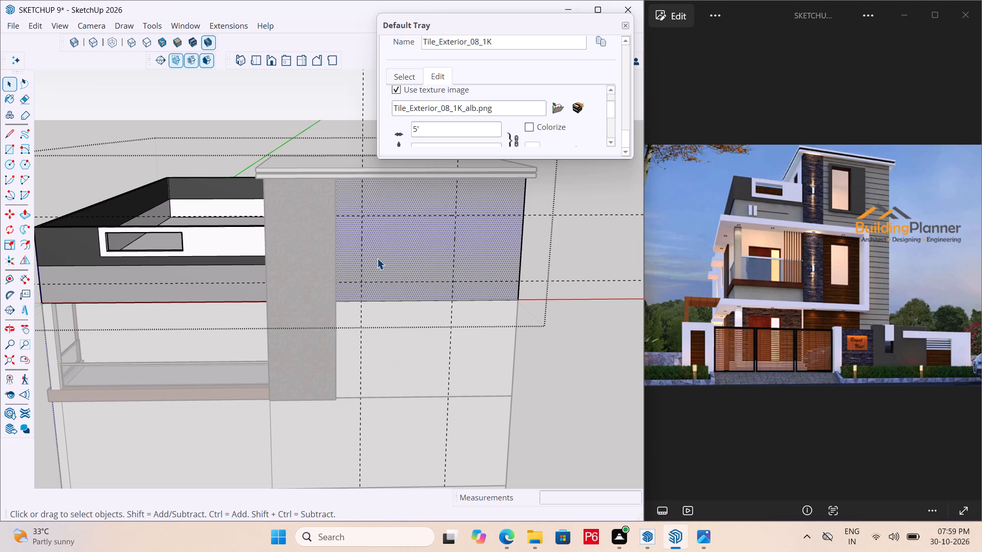
# Place a vertical guide 5' from the first vertical guide on the top storey's front wall face.
pyautogui.press('t')
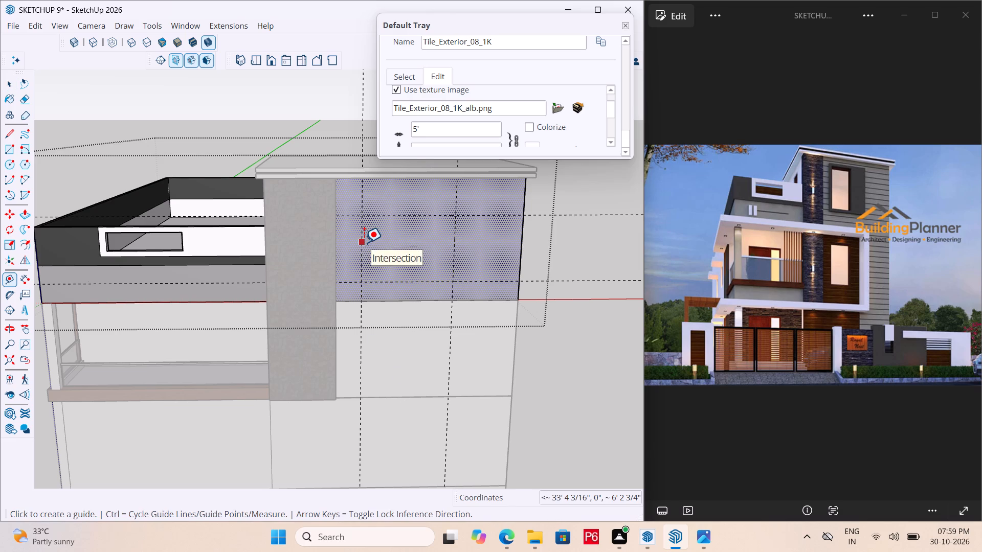
pyautogui.click(364, 243)
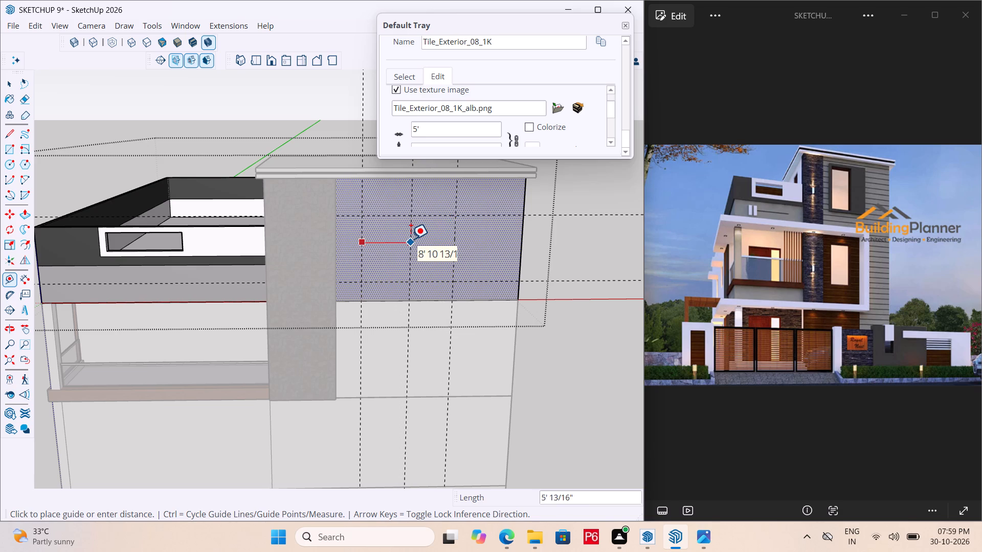
pyautogui.write("5'")
pyautogui.press('Return')
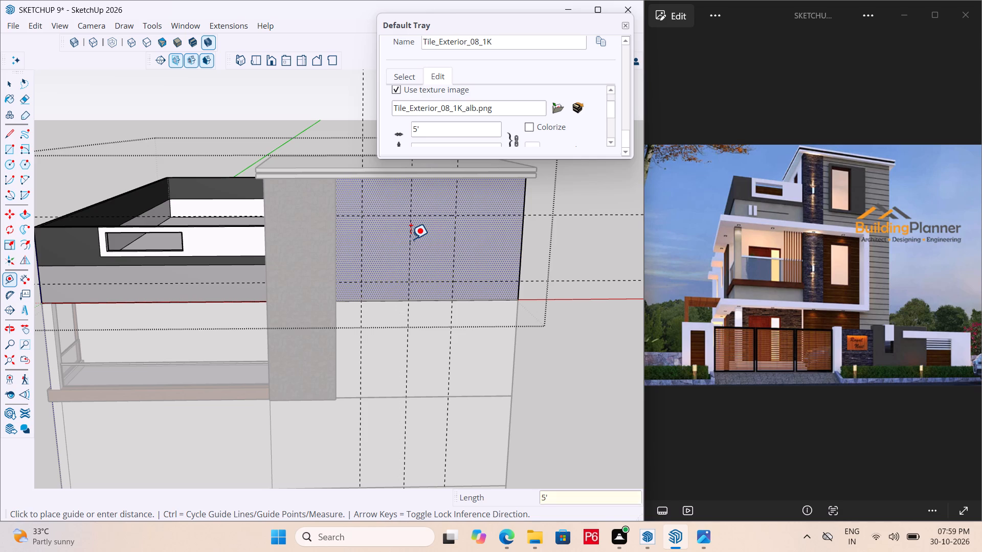
# Draw a rectangle 7' high by 5' wide between the guide intersections for the top-storey window, and save the model.
pyautogui.press('r')
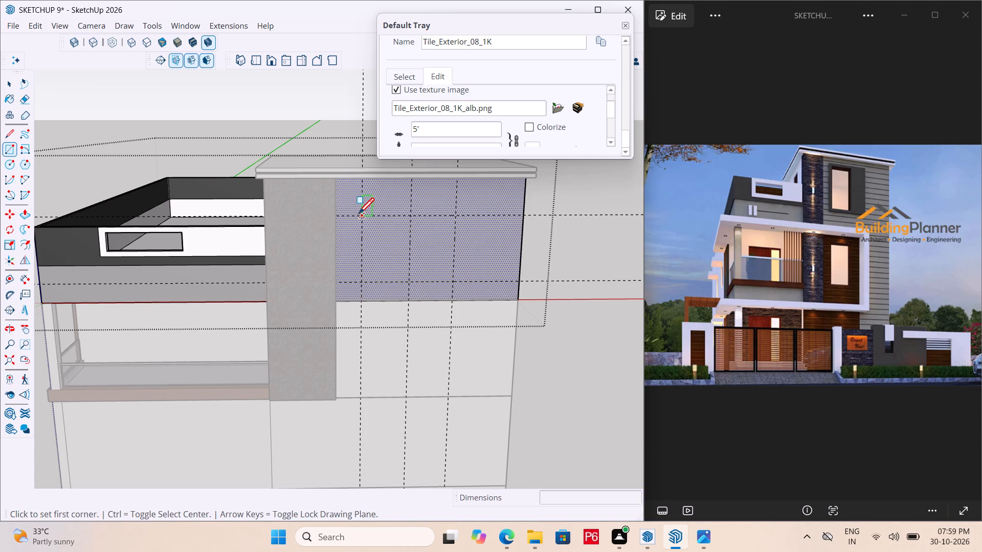
pyautogui.click(363, 216)
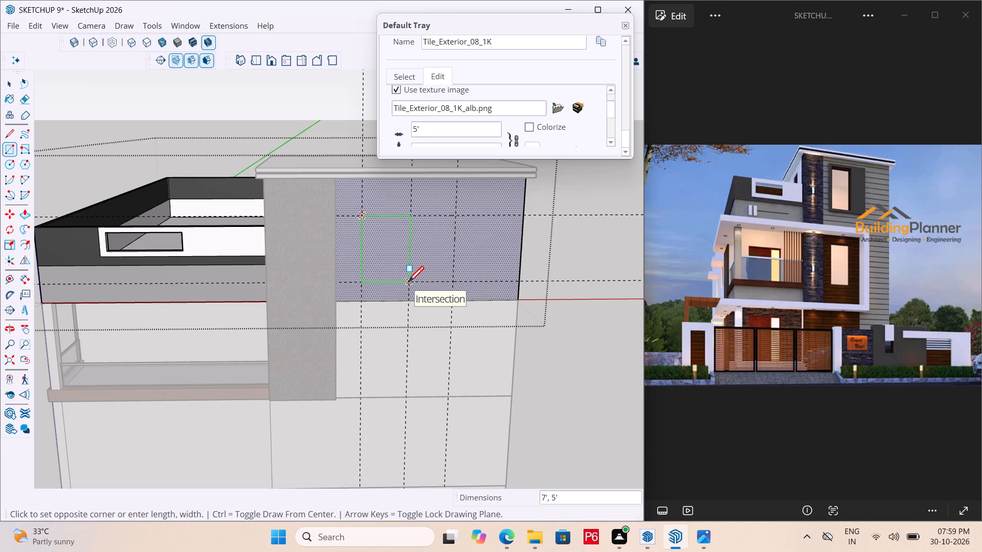
pyautogui.click(408, 284)
pyautogui.hotkey('ctrl', 's')
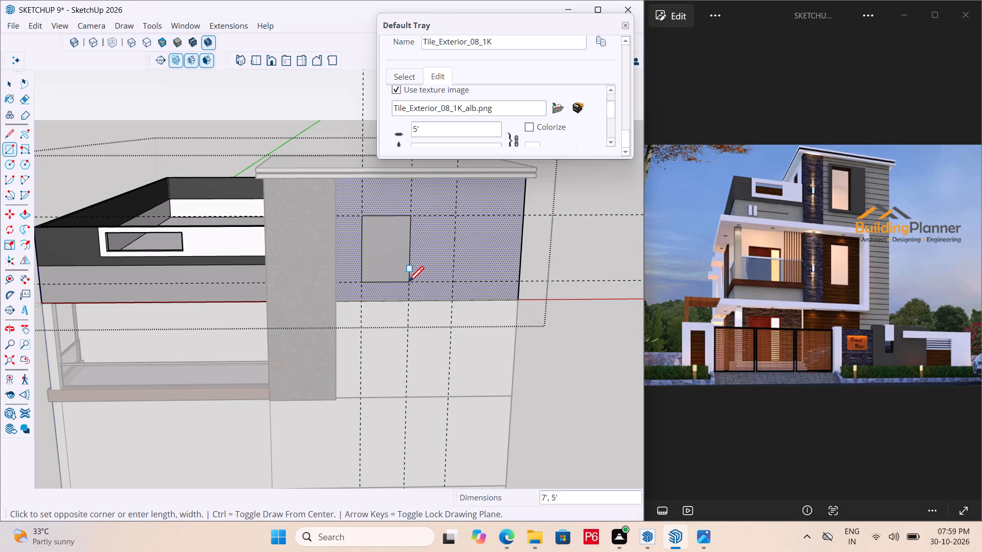
pyautogui.hotkey('ctrl', 's')
pyautogui.hotkey('ctrl', 's')
# Push the window rectangle 1' into the top storey's front wall with Push/Pull, and save the model.
pyautogui.scroll(-9, 380, 259)
pyautogui.moveTo(392, 262); pyautogui.dragTo(349, 264, button='middle')
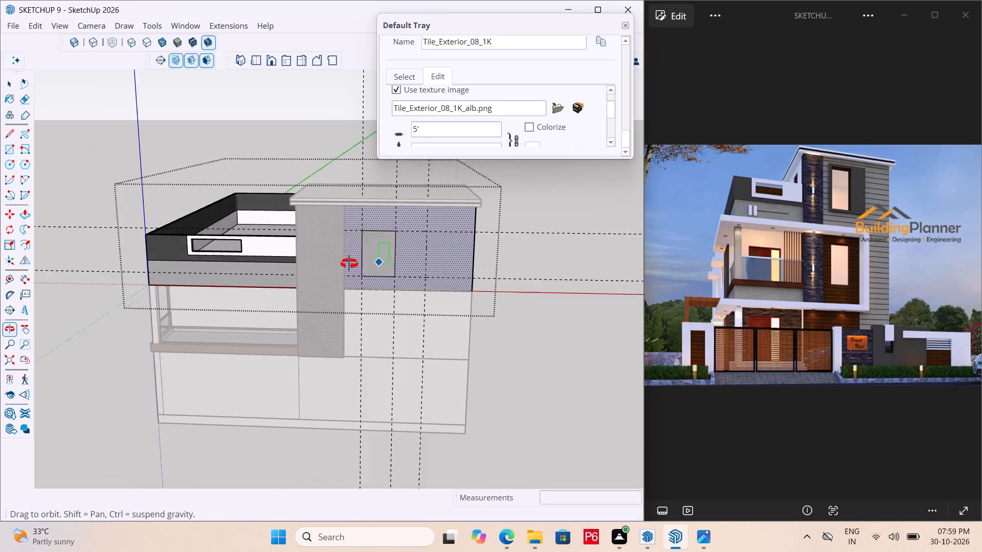
pyautogui.moveTo(349, 264); pyautogui.dragTo(327, 265, button='middle')
pyautogui.press('p')
pyautogui.press('space')
pyautogui.click(358, 251)
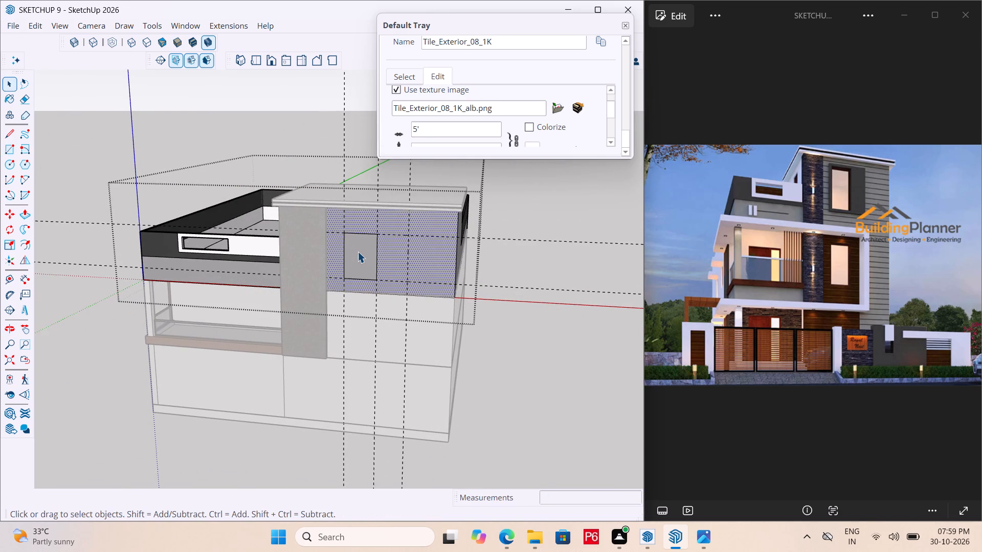
pyautogui.press('o')
pyautogui.press('p')
pyautogui.click(356, 252)
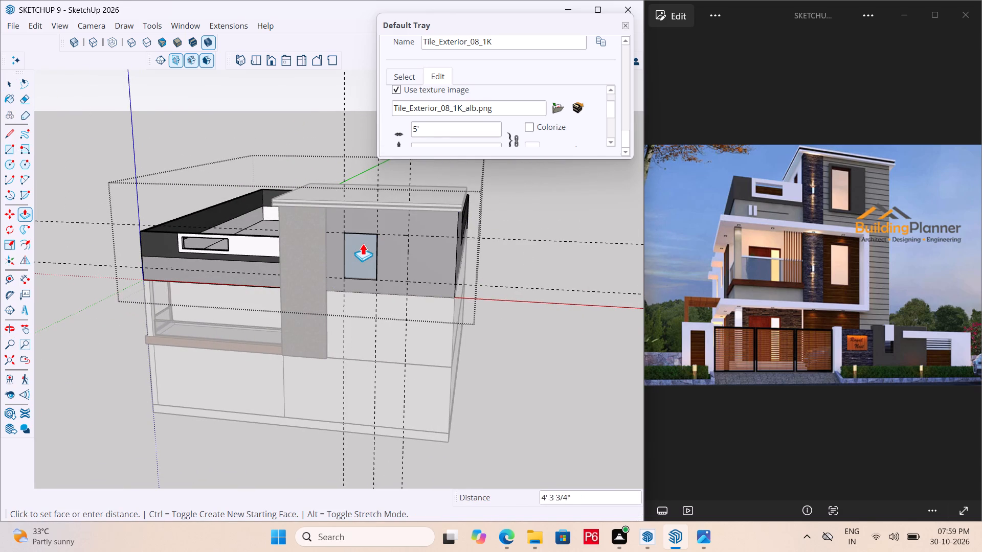
pyautogui.scroll(15, 363, 243)
pyautogui.doubleClick(356, 247)
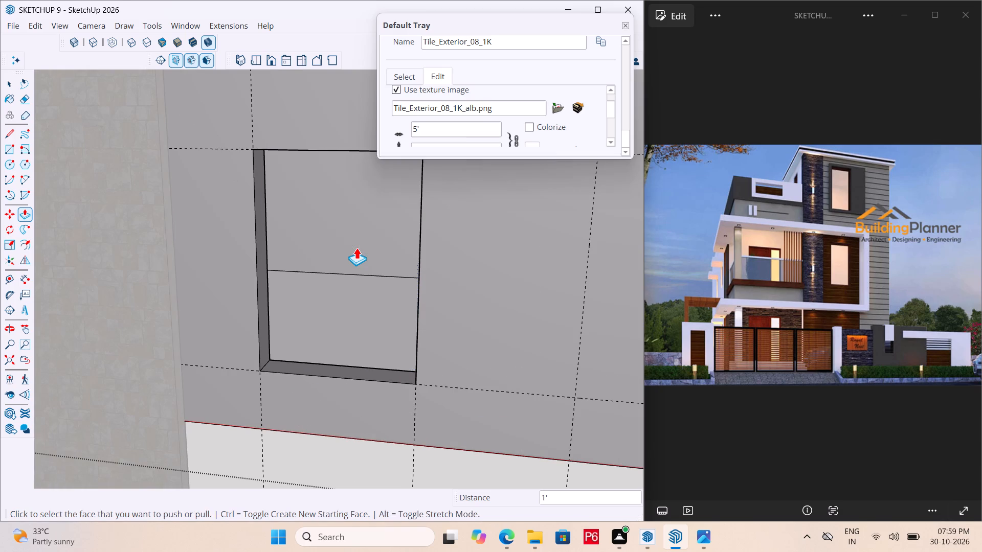
pyautogui.scroll(-3, 385, 286)
pyautogui.moveTo(385, 292); pyautogui.dragTo(389, 261, button='middle')
pyautogui.hotkey('ctrl', 's')
pyautogui.hotkey('ctrl', 's')
pyautogui.hotkey('ctrl', 's')
pyautogui.hotkey('ctrl', 's')
# Erase the horizontal and vertical guides around the top-storey window opening.
pyautogui.scroll(-11, 390, 260)
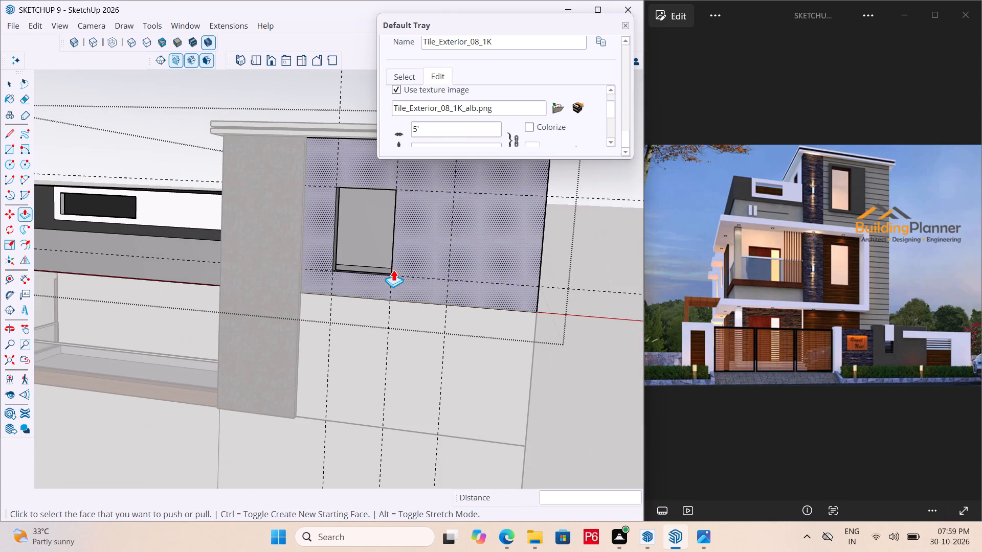
pyautogui.press('e')
pyautogui.moveTo(440, 188); pyautogui.dragTo(447, 198)
pyautogui.moveTo(401, 188); pyautogui.dragTo(390, 183)
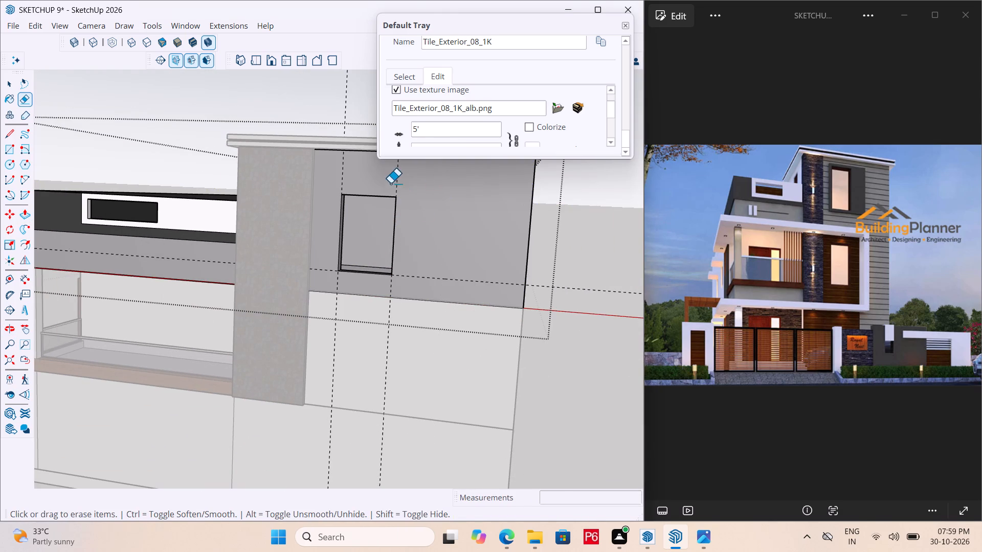
pyautogui.moveTo(390, 183); pyautogui.dragTo(378, 180)
pyautogui.moveTo(376, 180); pyautogui.dragTo(366, 179)
pyautogui.click(341, 175)
pyautogui.moveTo(436, 266); pyautogui.dragTo(426, 274)
pyautogui.moveTo(336, 168); pyautogui.dragTo(351, 174)
# Open the storey below for editing and place a vertical guide on its front wall, aligned with the upper window's side nearest the cladding.
pyautogui.moveTo(395, 230); pyautogui.dragTo(342, 260, button='middle')
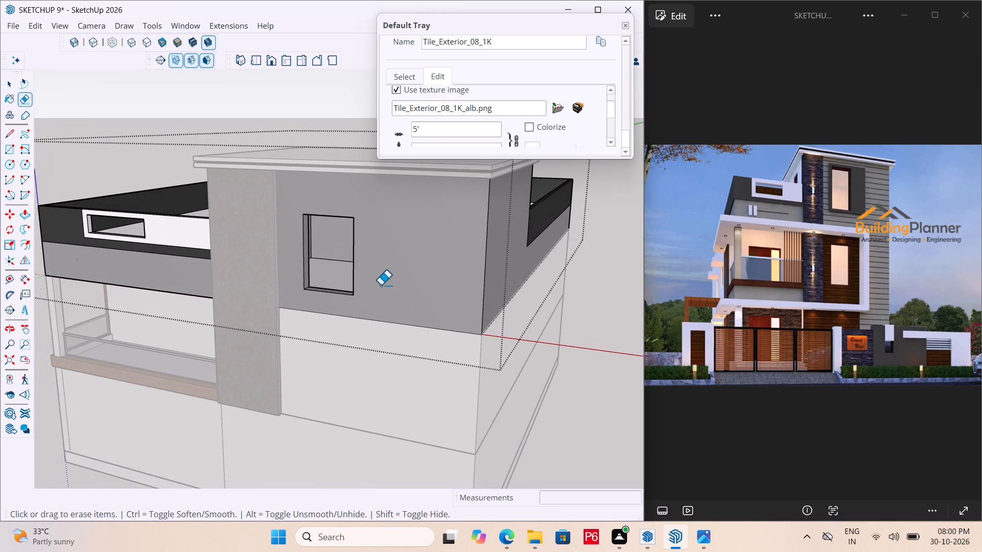
pyautogui.scroll(-4, 428, 267)
pyautogui.press('space')
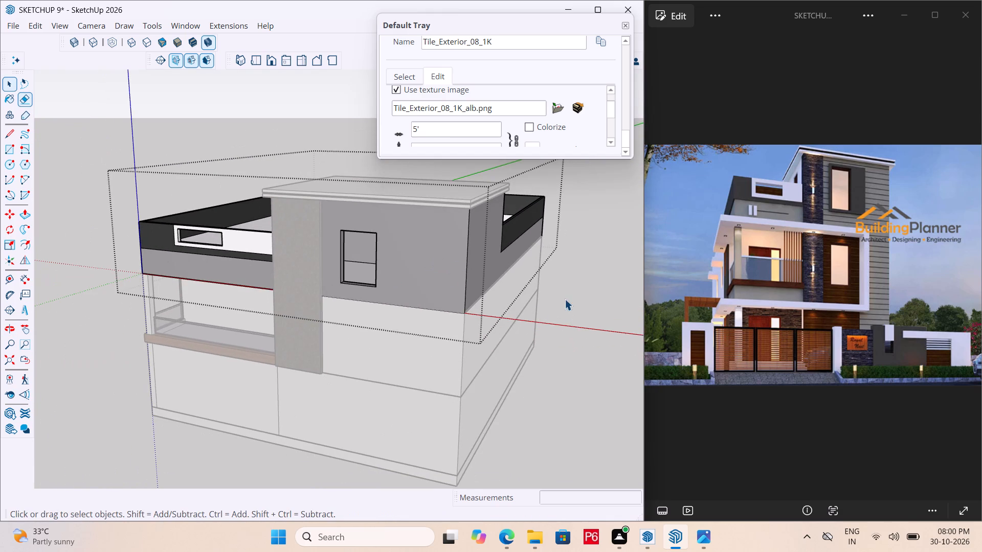
pyautogui.scroll(2, 343, 359)
pyautogui.click(448, 353)
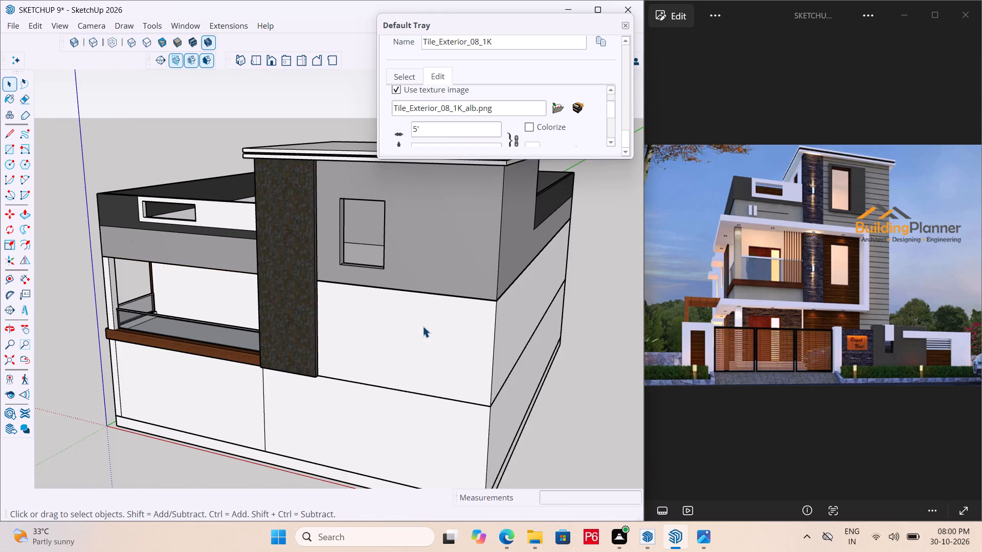
pyautogui.doubleClick(422, 326)
pyautogui.click(386, 320)
pyautogui.scroll(3, 344, 338)
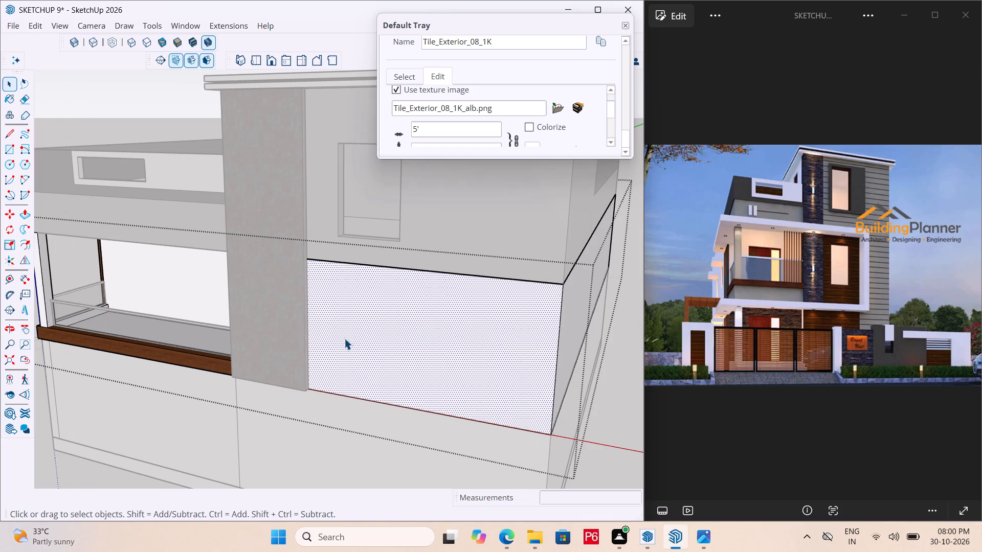
pyautogui.press('t')
pyautogui.scroll(3, 335, 322)
pyautogui.click(304, 302)
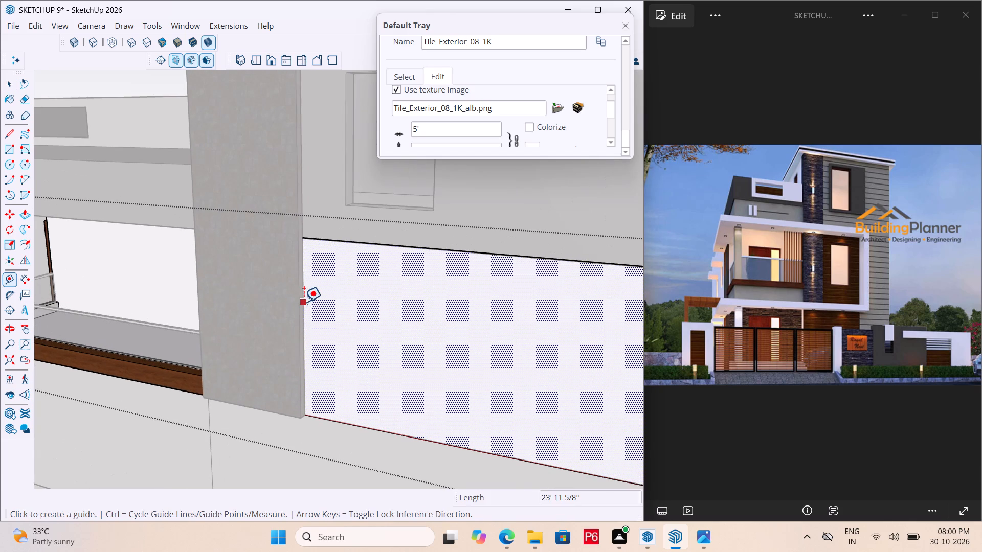
pyautogui.click(348, 194)
# Place a horizontal guide 2' above the bottom edge of the middle storey's front wall face.
pyautogui.scroll(-3, 300, 188)
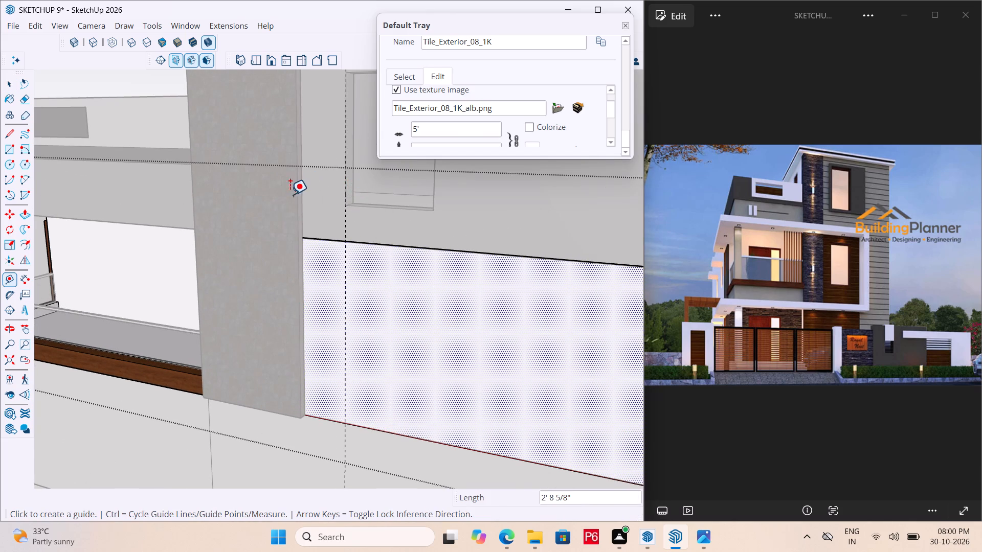
pyautogui.scroll(2, 376, 388)
pyautogui.click(362, 389)
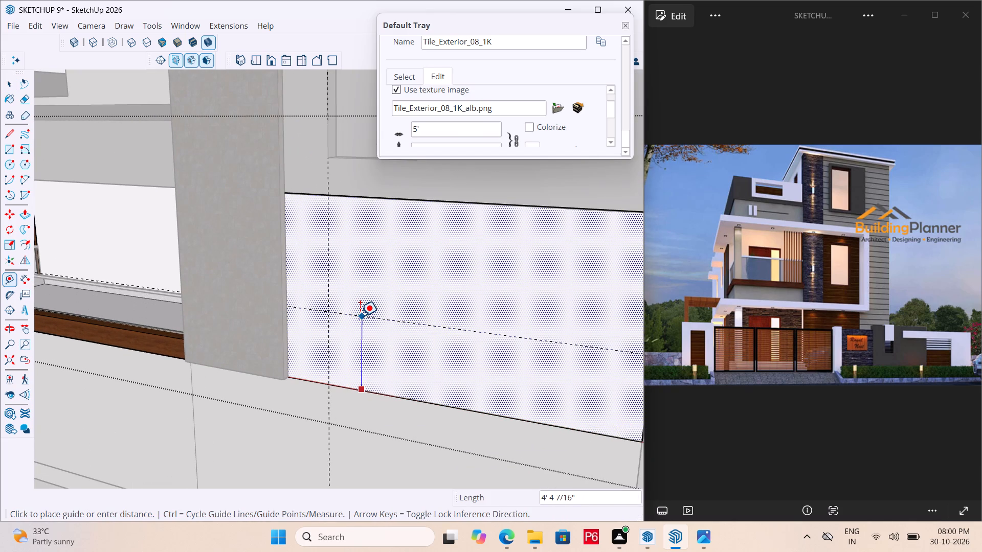
pyautogui.write("2'")
pyautogui.press('Return')
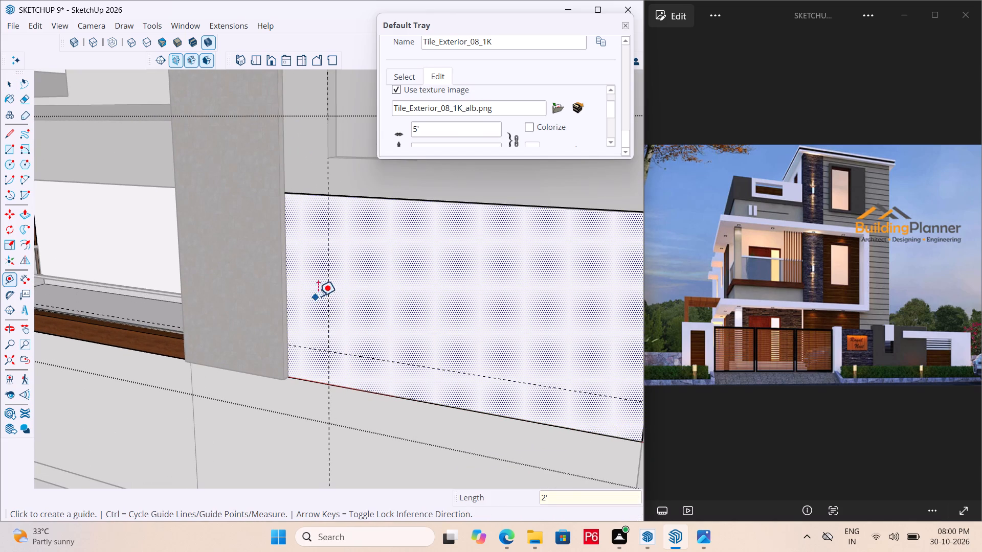
# Place a second vertical guide 5' from the first, aligned with the upper window's far side, and save the model.
pyautogui.click(327, 293)
pyautogui.scroll(-4, 384, 318)
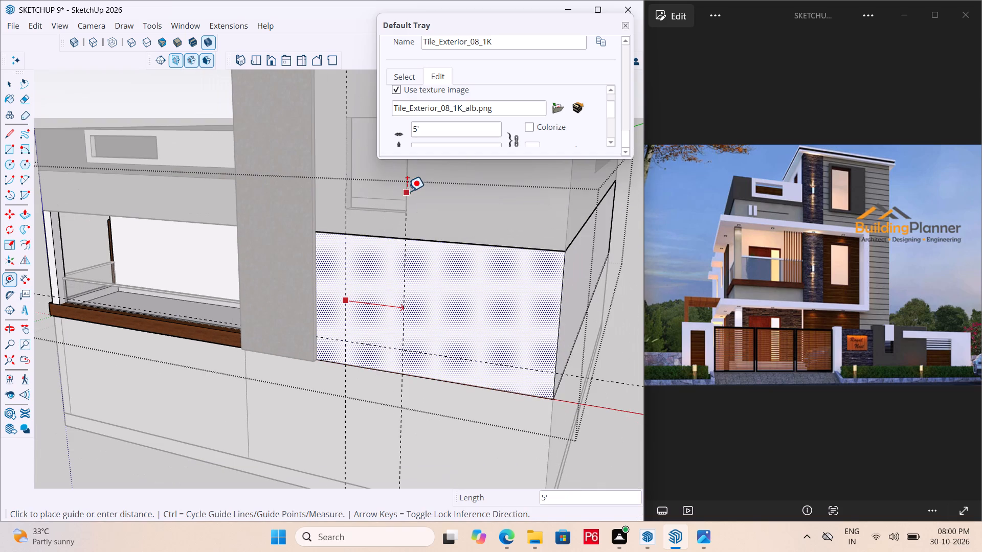
pyautogui.click(409, 192)
pyautogui.hotkey('ctrl', 's')
pyautogui.hotkey('ctrl', 's')
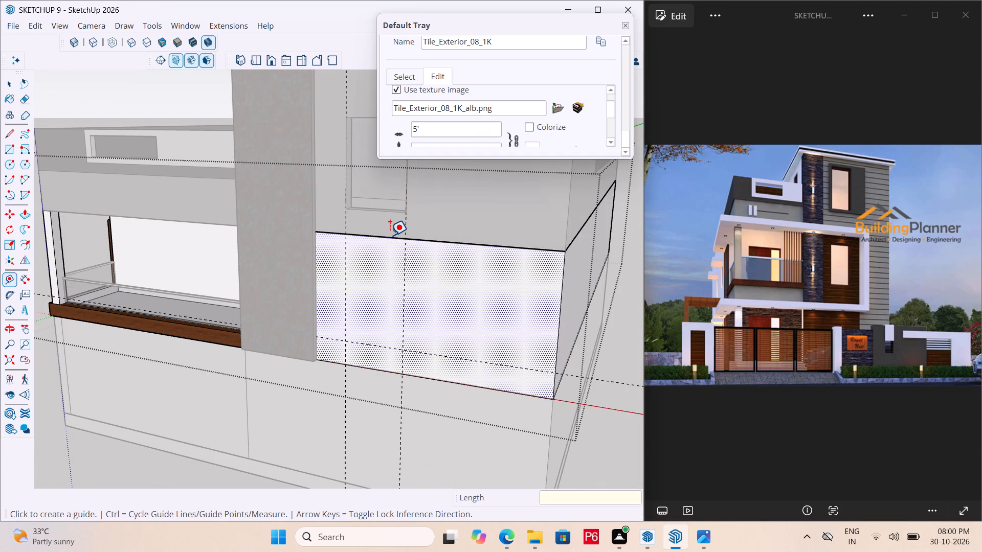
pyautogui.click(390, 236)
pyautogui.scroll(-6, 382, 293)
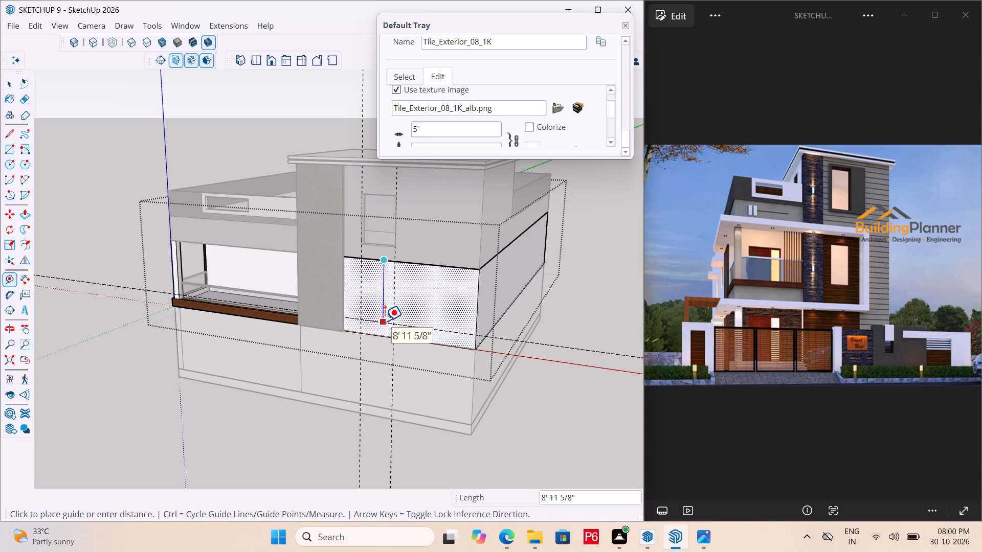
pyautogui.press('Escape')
# Place a horizontal guide 9' above the bottom edge of the middle storey's front wall face, and save the model.
pyautogui.click(384, 336)
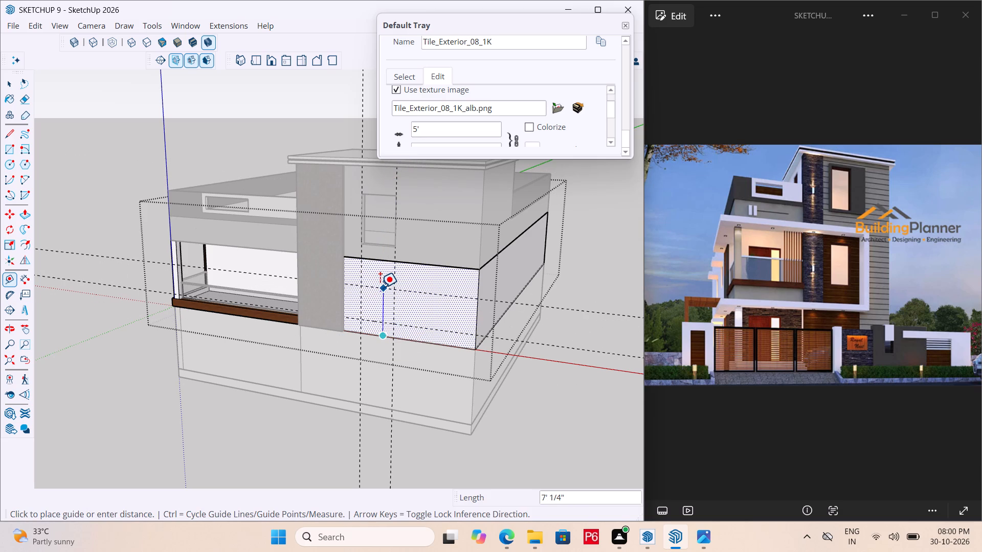
pyautogui.write("9'")
pyautogui.press('Return')
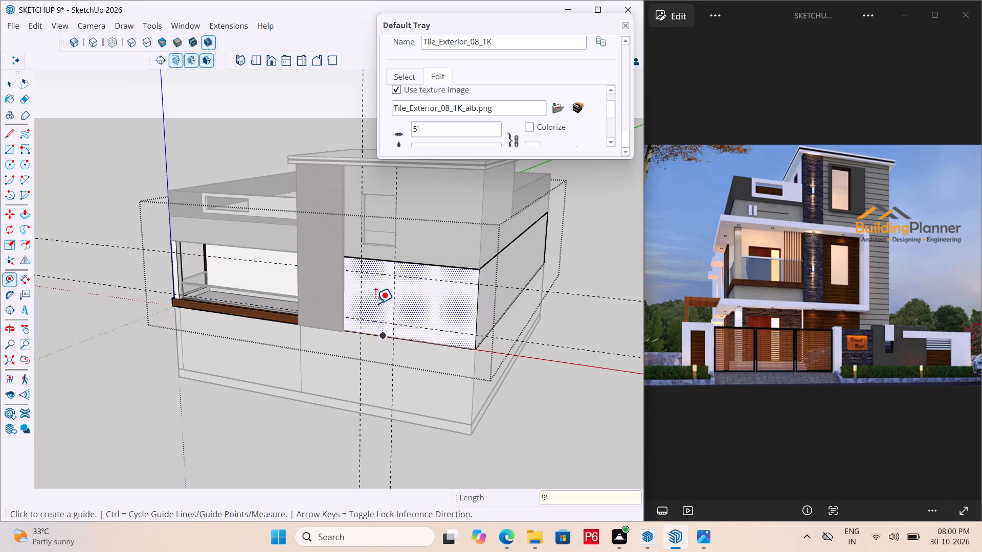
pyautogui.hotkey('ctrl', 's')
pyautogui.hotkey('ctrl', 's')
pyautogui.hotkey('ctrl', 's')
# Draw the middle-storey window rectangle on the front wall face between opposite intersections of the four guides.
pyautogui.scroll(5, 378, 293)
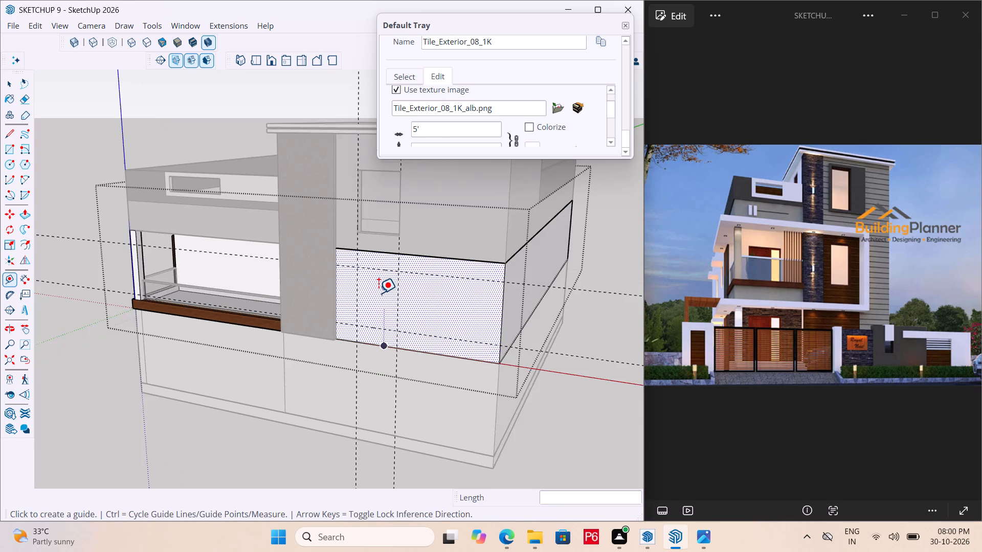
pyautogui.scroll(4, 378, 293)
pyautogui.press('r')
pyautogui.click(346, 253)
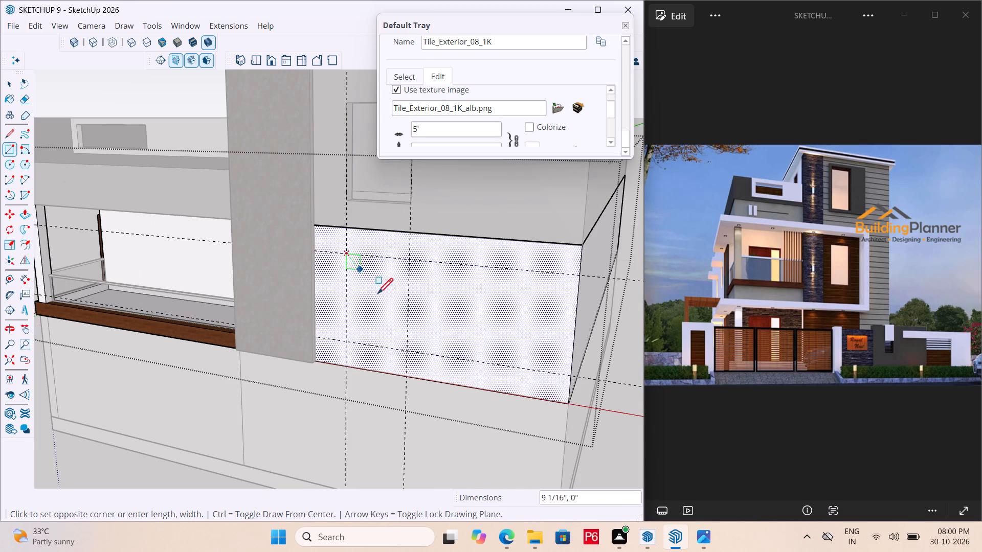
pyautogui.click(409, 348)
# Push the middle-storey window rectangle 1' into the front wall to cut the opening, and save the model.
pyautogui.scroll(-1, 404, 324)
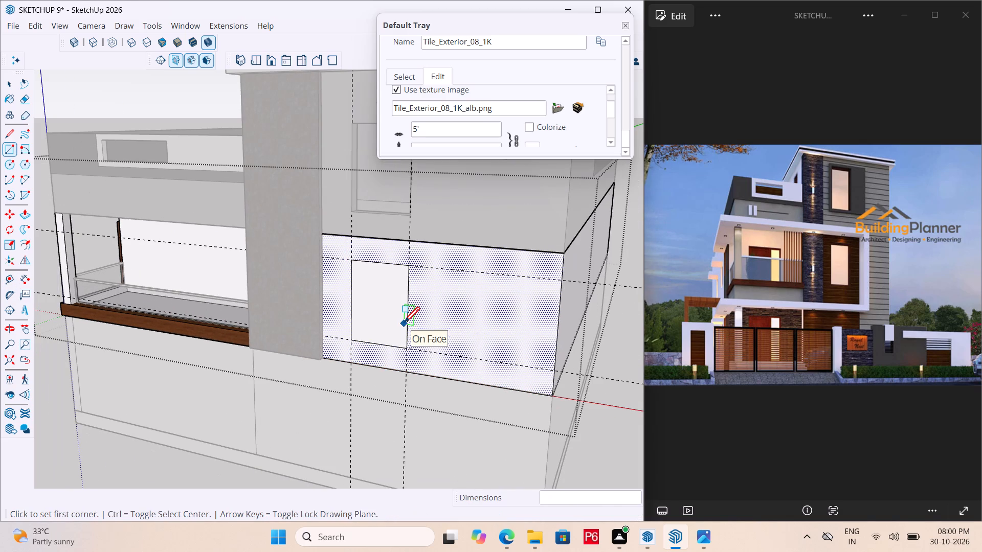
pyautogui.press('p')
pyautogui.press('space')
pyautogui.click(377, 309)
pyautogui.press('p')
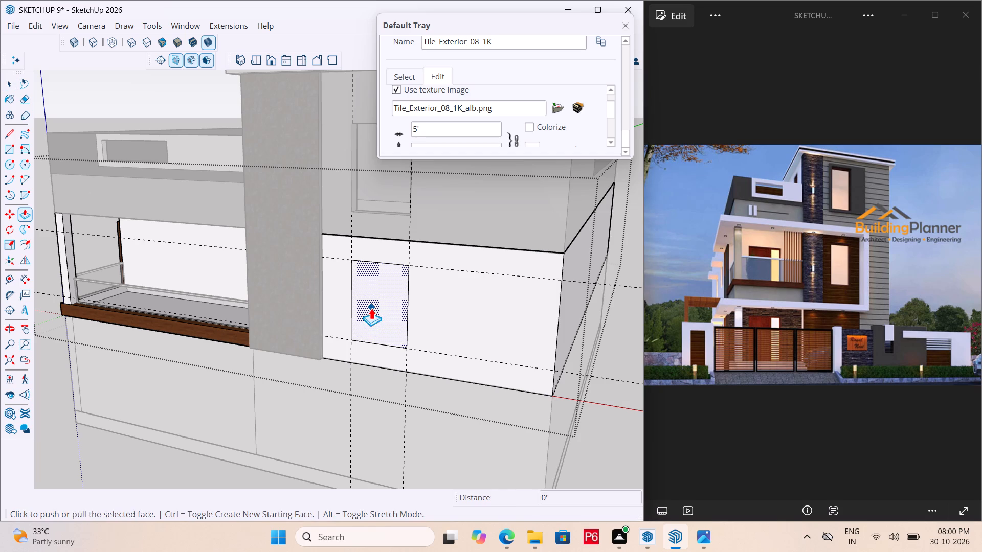
pyautogui.click(371, 308)
pyautogui.click(378, 291)
pyautogui.scroll(-1, 442, 312)
pyautogui.moveTo(442, 312); pyautogui.dragTo(420, 326, button='middle')
pyautogui.hotkey('ctrl', 's')
pyautogui.hotkey('ctrl', 's')
pyautogui.hotkey('ctrl', 's')
pyautogui.keyDown('ctrl'); pyautogui.moveTo(421, 315); pyautogui.dragTo(484, 267, button='middle'); pyautogui.keyUp('ctrl')
pyautogui.hotkey('ctrl', 's')
pyautogui.scroll(-4, 424, 309)
pyautogui.moveTo(389, 342); pyautogui.dragTo(391, 341, button='middle')
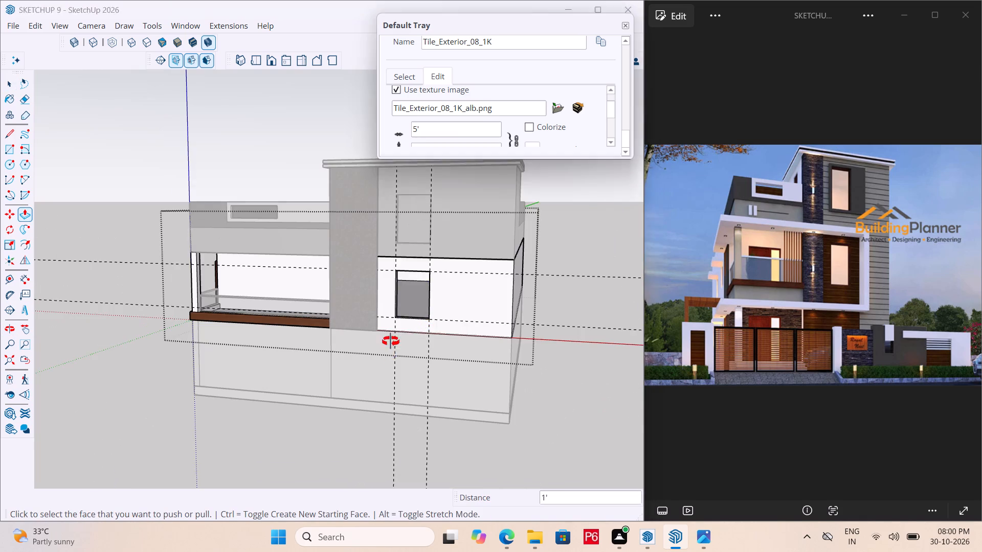
pyautogui.moveTo(391, 341); pyautogui.dragTo(385, 350, button='middle')
# Erase the four guides around the middle-storey window opening, save the model, and close the storey group.
pyautogui.scroll(5, 466, 312)
pyautogui.press('e')
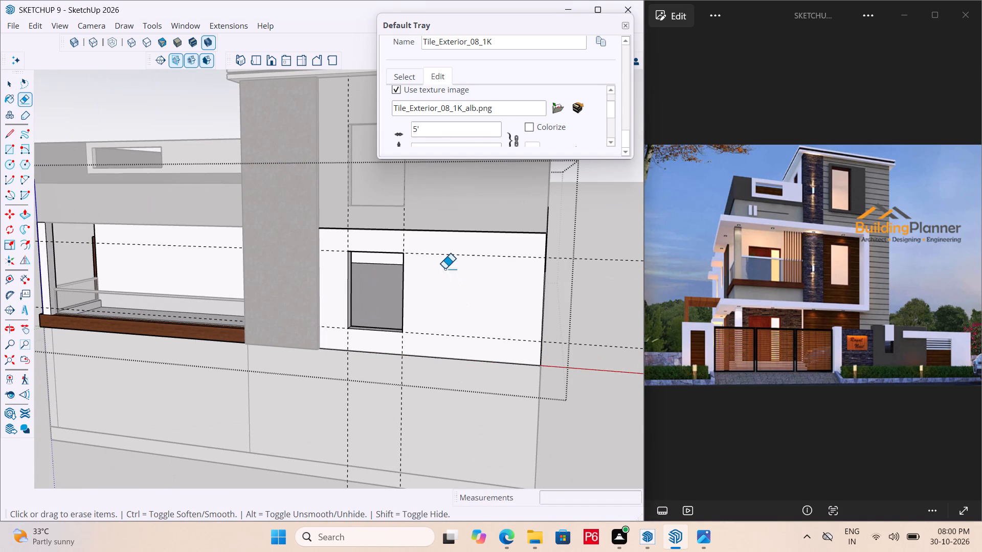
pyautogui.click(444, 257)
pyautogui.moveTo(422, 315); pyautogui.dragTo(429, 337)
pyautogui.moveTo(414, 338); pyautogui.dragTo(392, 340)
pyautogui.moveTo(392, 340); pyautogui.dragTo(387, 340)
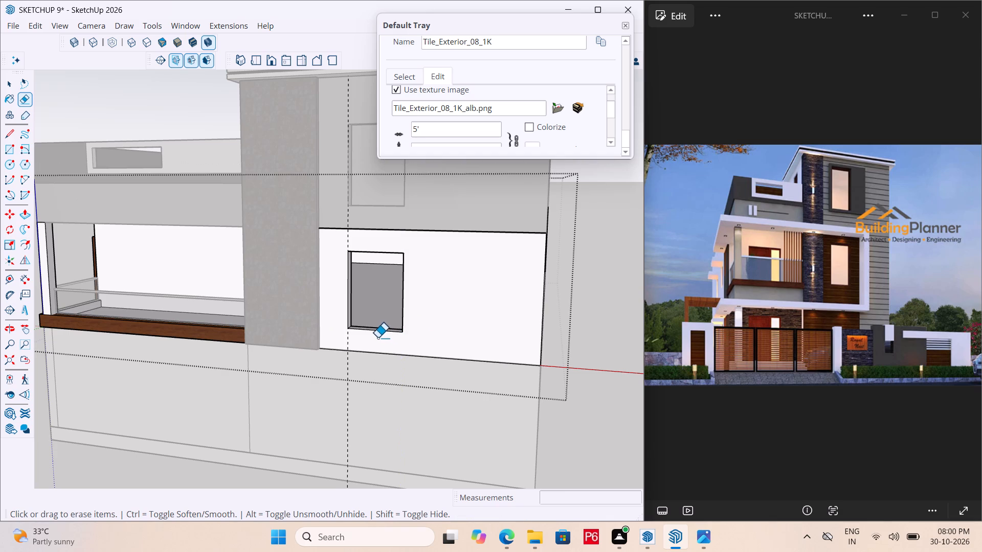
pyautogui.moveTo(373, 337); pyautogui.dragTo(340, 335)
pyautogui.hotkey('ctrl', 's')
pyautogui.hotkey('ctrl', 's')
pyautogui.keyDown('ctrl'); pyautogui.scroll(-3, 417, 315); pyautogui.keyUp('ctrl')
pyautogui.hotkey('ctrl', 's')
pyautogui.hotkey('ctrl', 's')
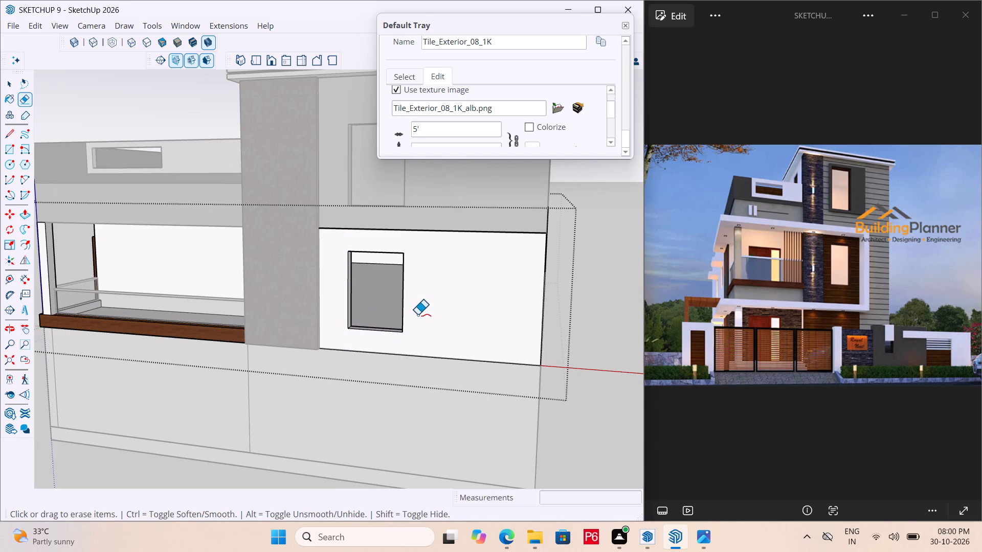
pyautogui.hotkey('ctrl', 's')
pyautogui.hotkey('ctrl', 's')
pyautogui.hotkey('ctrl', 's')
pyautogui.hotkey('ctrl', 's')
pyautogui.hotkey('ctrl', 's')
pyautogui.hotkey('ctrl', 's')
pyautogui.hotkey('ctrl', 's')
pyautogui.hotkey('ctrl', 's')
pyautogui.scroll(-1, 410, 304)
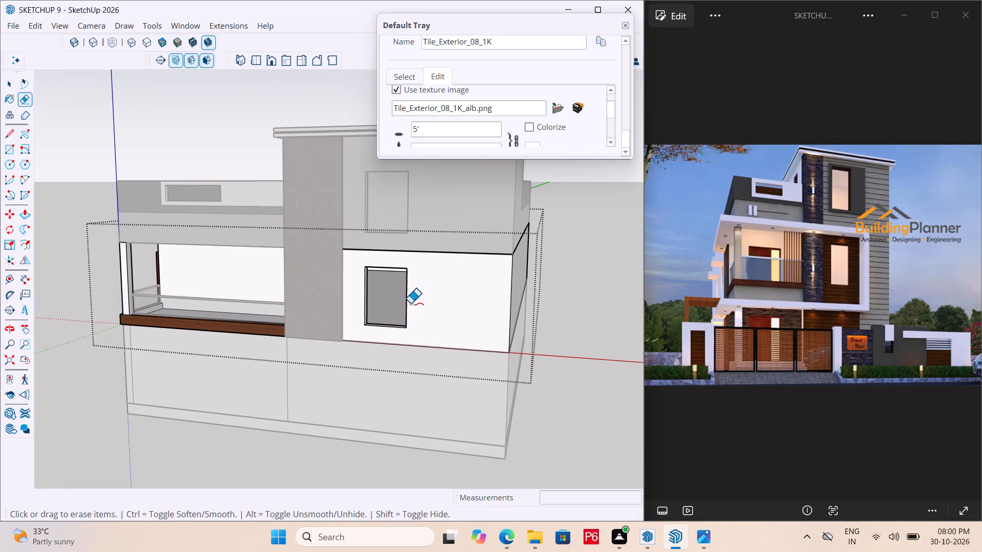
pyautogui.scroll(-3, 410, 304)
pyautogui.moveTo(405, 309); pyautogui.dragTo(367, 317, button='middle')
pyautogui.scroll(-3, 376, 315)
pyautogui.press('space')
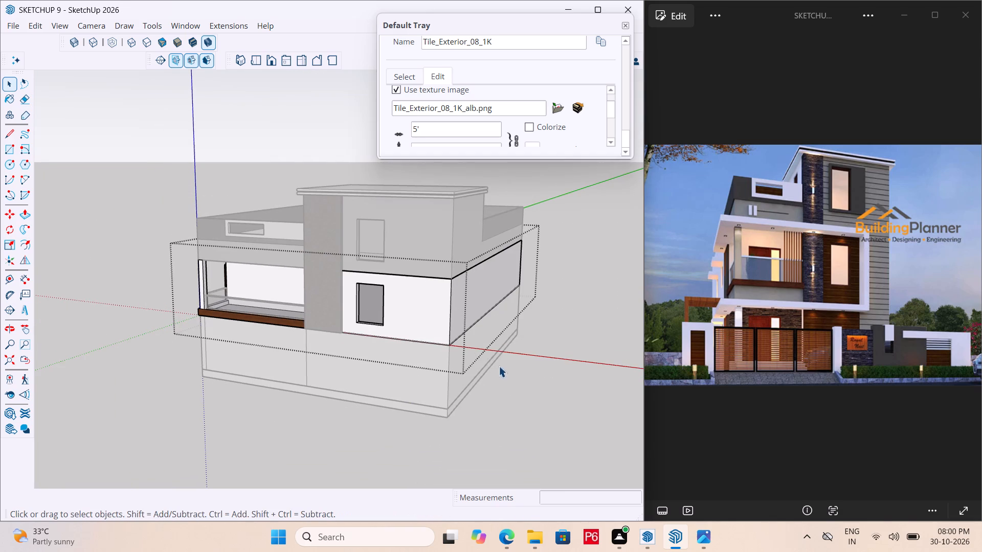
pyautogui.click(529, 353)
# Inspect the front facade's two window openings beside the stone-tiled strip from several angles.
pyautogui.moveTo(400, 300); pyautogui.dragTo(352, 300, button='middle')
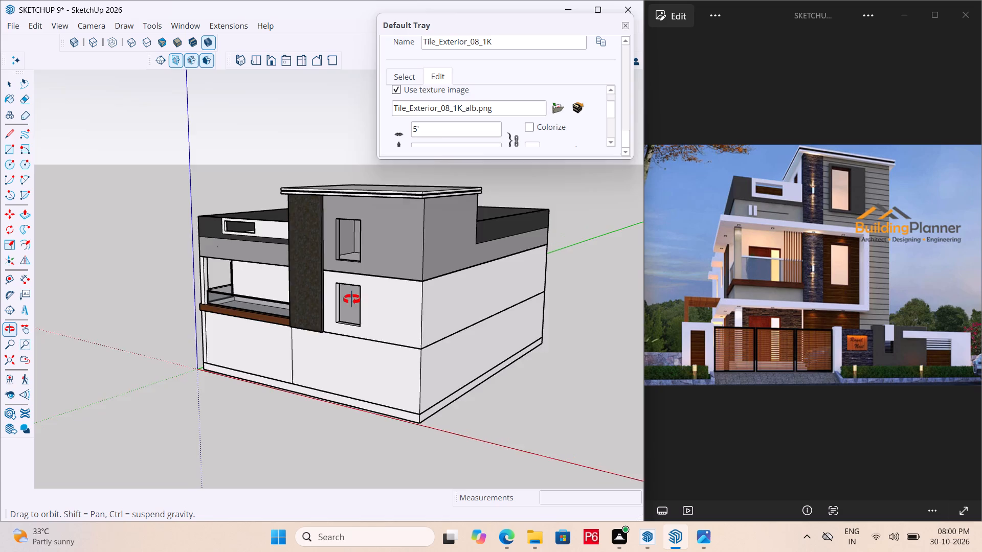
pyautogui.moveTo(352, 300); pyautogui.dragTo(447, 288, button='middle')
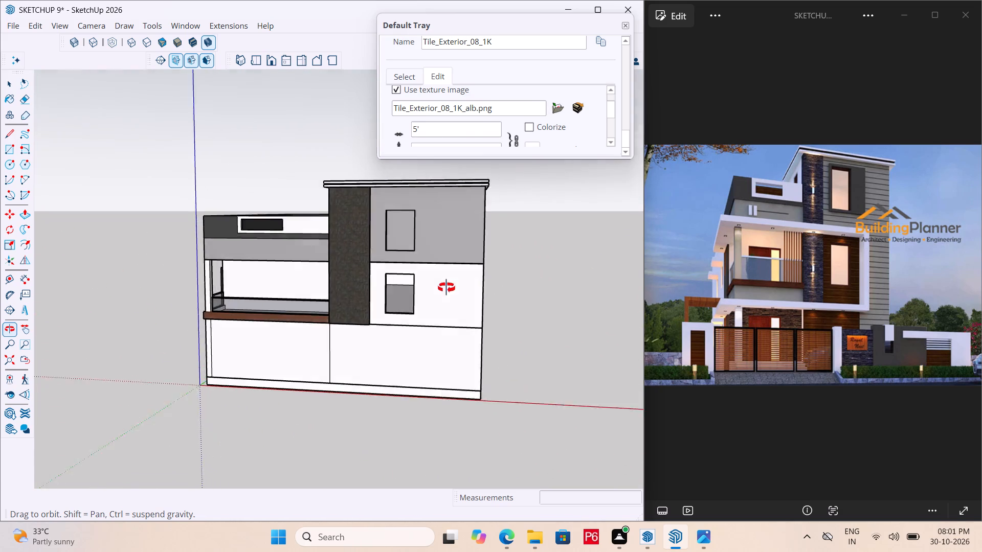
pyautogui.moveTo(447, 288); pyautogui.dragTo(539, 313, button='middle')
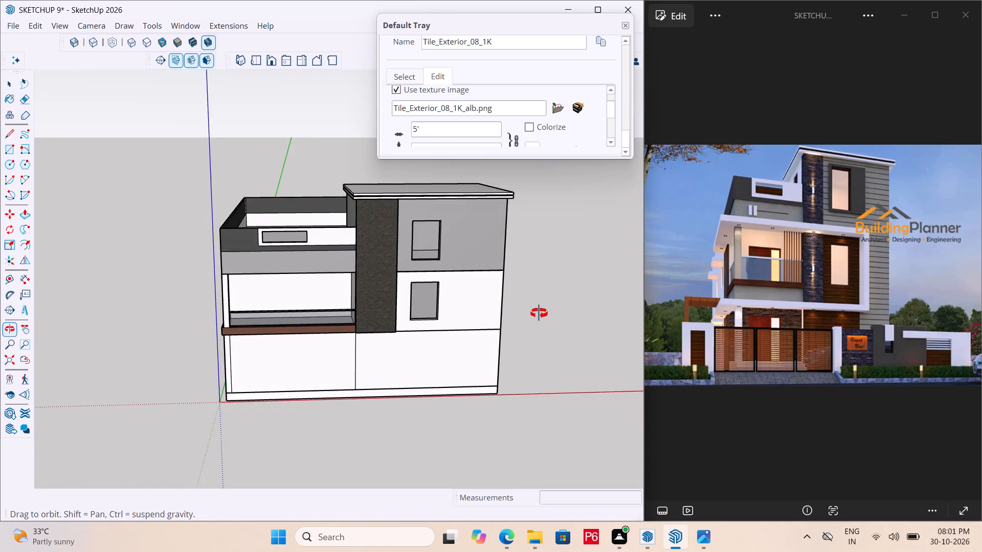
pyautogui.moveTo(539, 313); pyautogui.dragTo(505, 292, button='middle')
pyautogui.scroll(6, 429, 238)
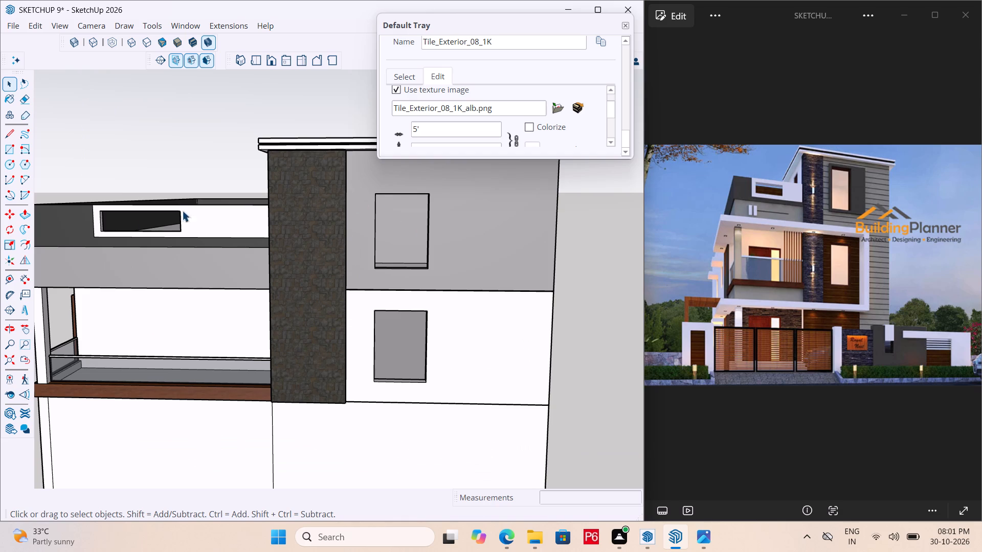
pyautogui.doubleClick(359, 208)
pyautogui.doubleClick(611, 260)
# Draw a rectangle over the top-storey window opening corner to corner, make it a group, and open the group for editing.
pyautogui.click(11, 148)
pyautogui.click(380, 193)
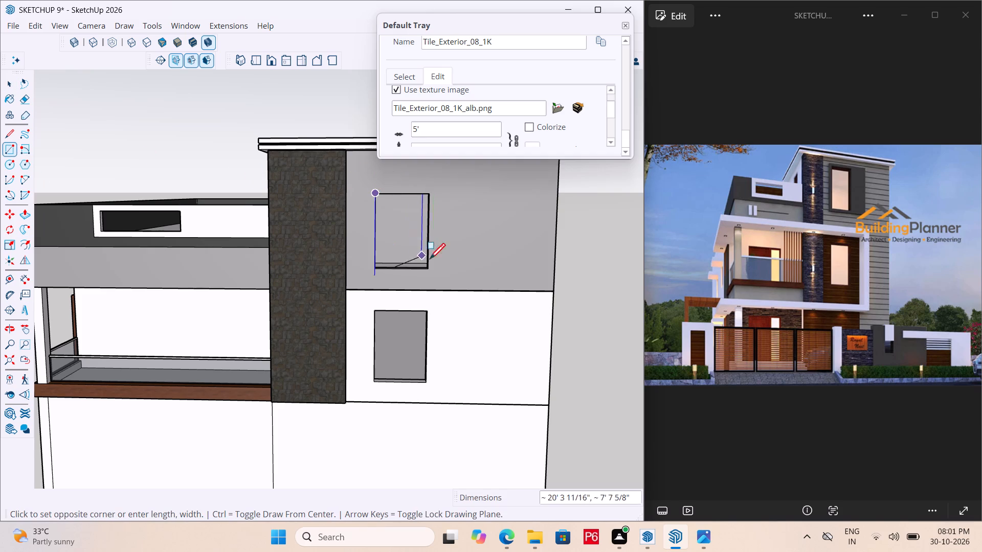
pyautogui.click(430, 270)
pyautogui.press('space')
pyautogui.doubleClick(407, 238)
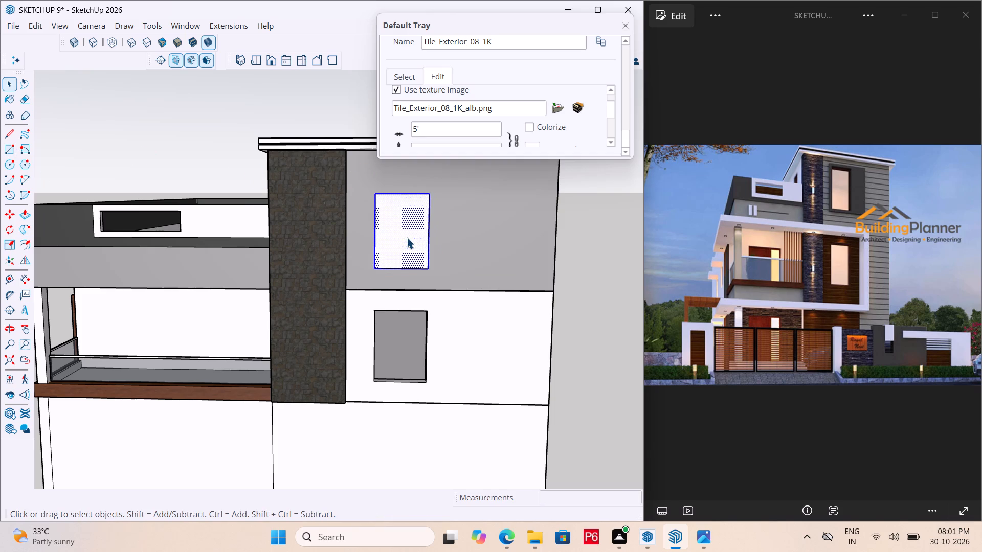
pyautogui.rightClick(407, 238)
pyautogui.click(453, 356)
pyautogui.doubleClick(416, 235)
pyautogui.click(407, 220)
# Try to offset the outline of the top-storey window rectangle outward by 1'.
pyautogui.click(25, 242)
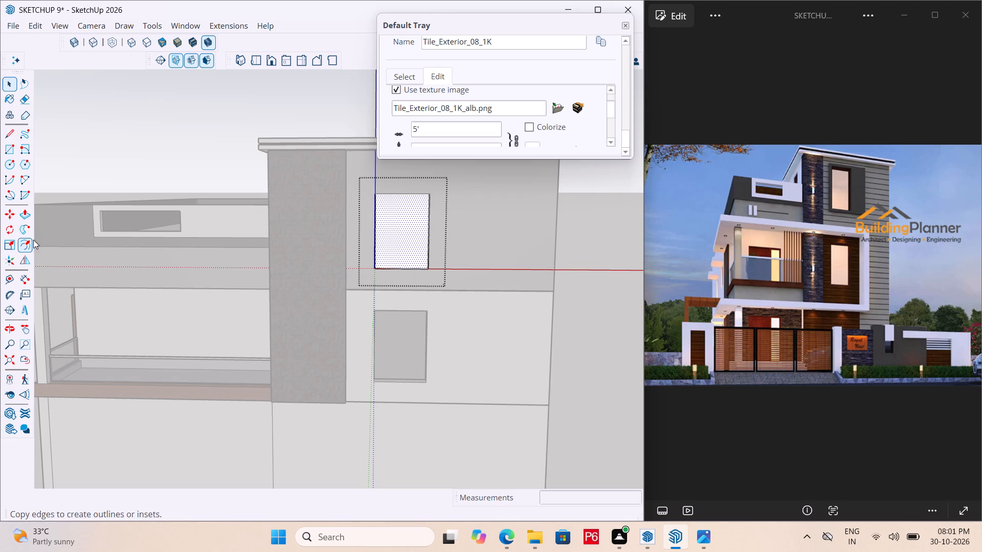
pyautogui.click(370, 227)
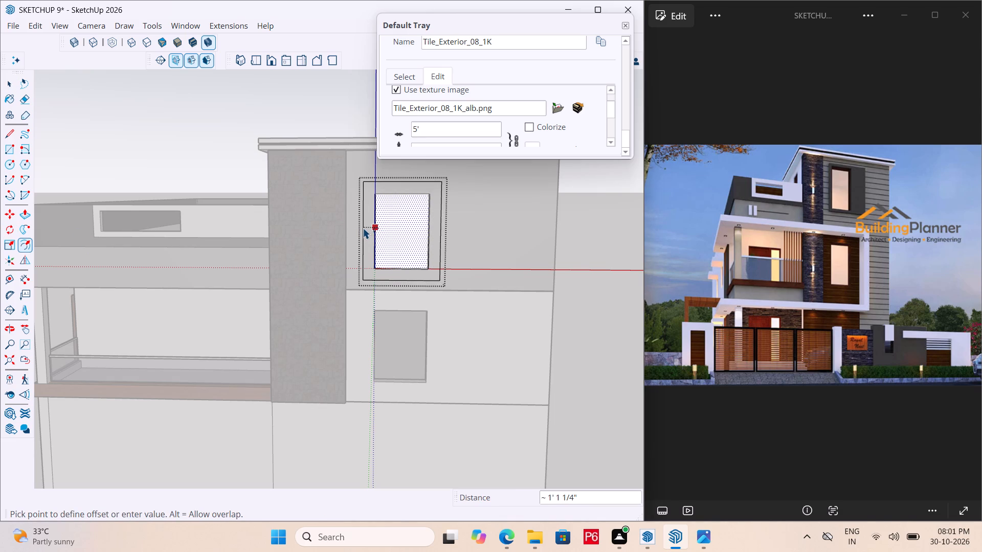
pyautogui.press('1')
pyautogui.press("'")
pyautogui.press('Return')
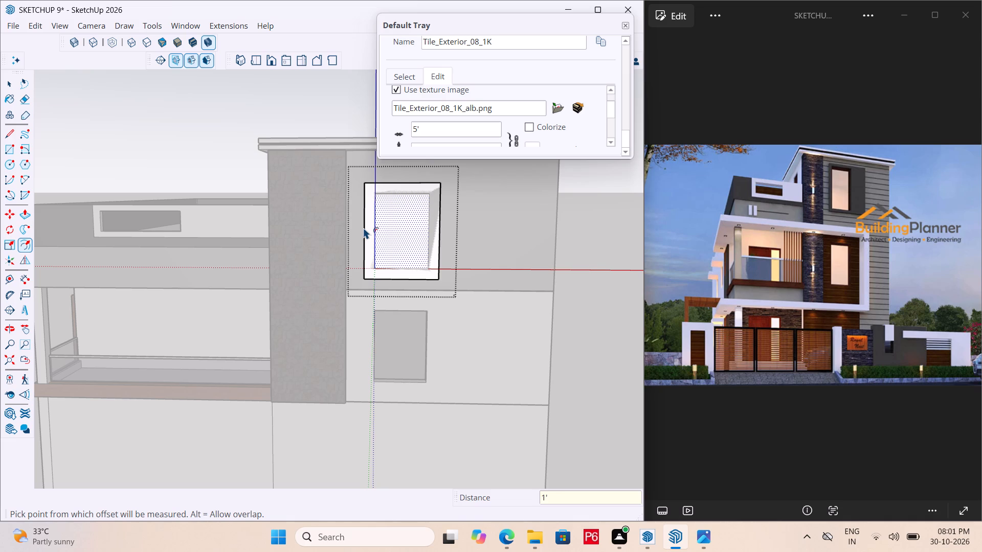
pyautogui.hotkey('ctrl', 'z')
# Offset the outline of the top-storey window rectangle outward by 6" and save the model.
pyautogui.click(373, 227)
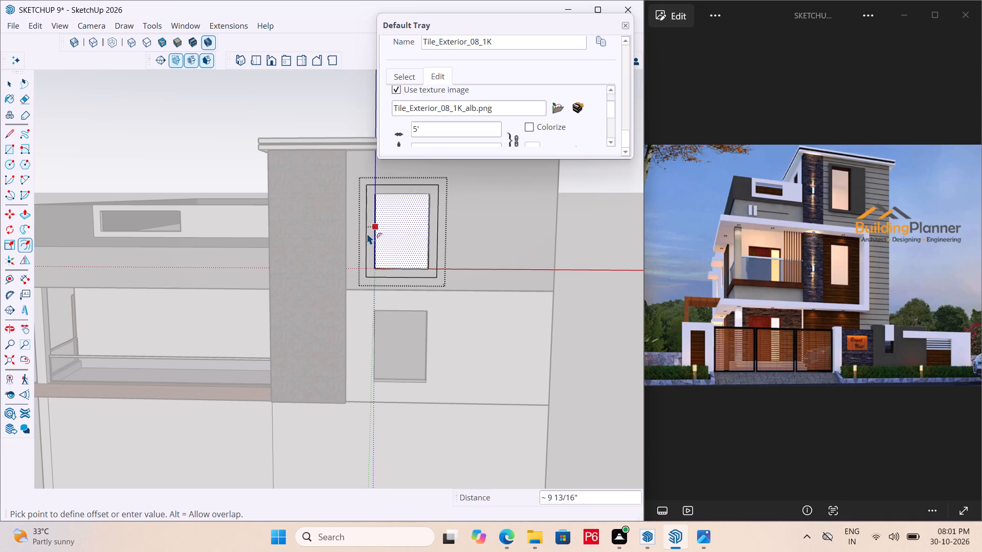
pyautogui.write('6"')
pyautogui.press('Return')
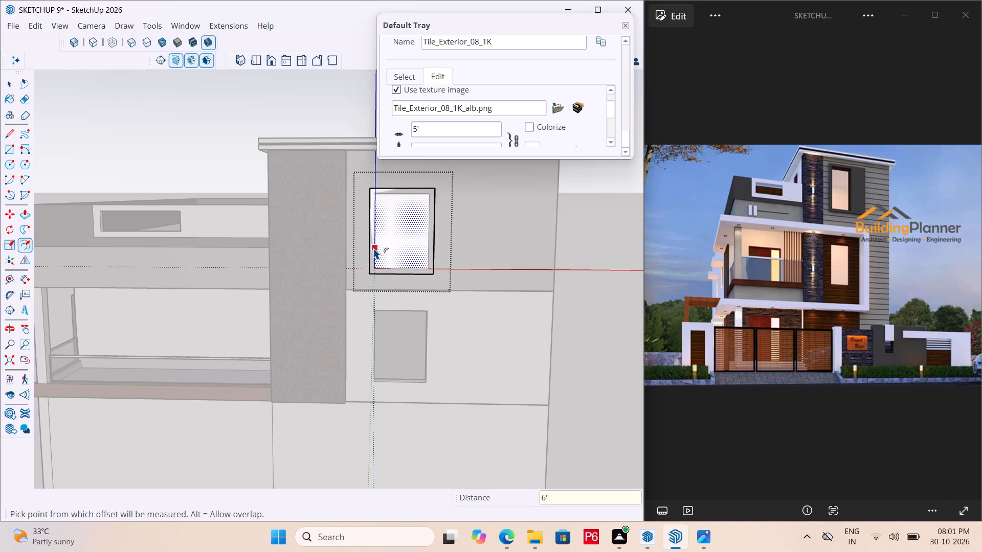
pyautogui.hotkey('ctrl', 's')
pyautogui.hotkey('ctrl', 's')
pyautogui.hotkey('ctrl', 's')
pyautogui.hotkey('ctrl', 's')
pyautogui.scroll(-5, 323, 266)
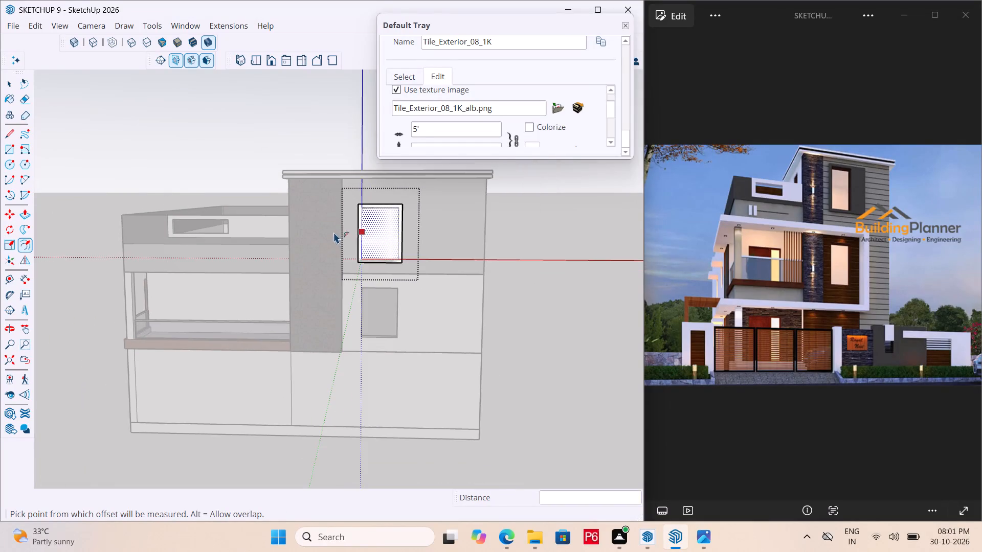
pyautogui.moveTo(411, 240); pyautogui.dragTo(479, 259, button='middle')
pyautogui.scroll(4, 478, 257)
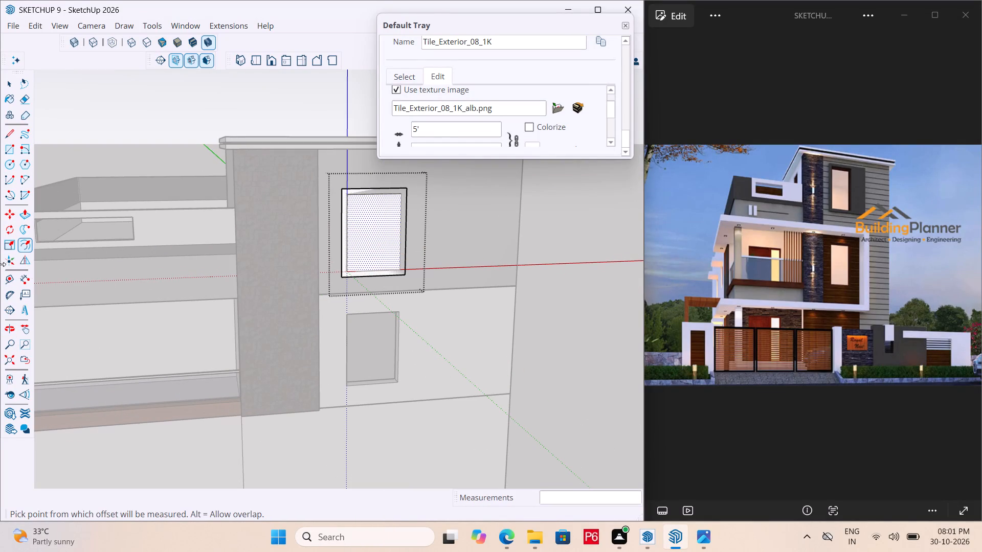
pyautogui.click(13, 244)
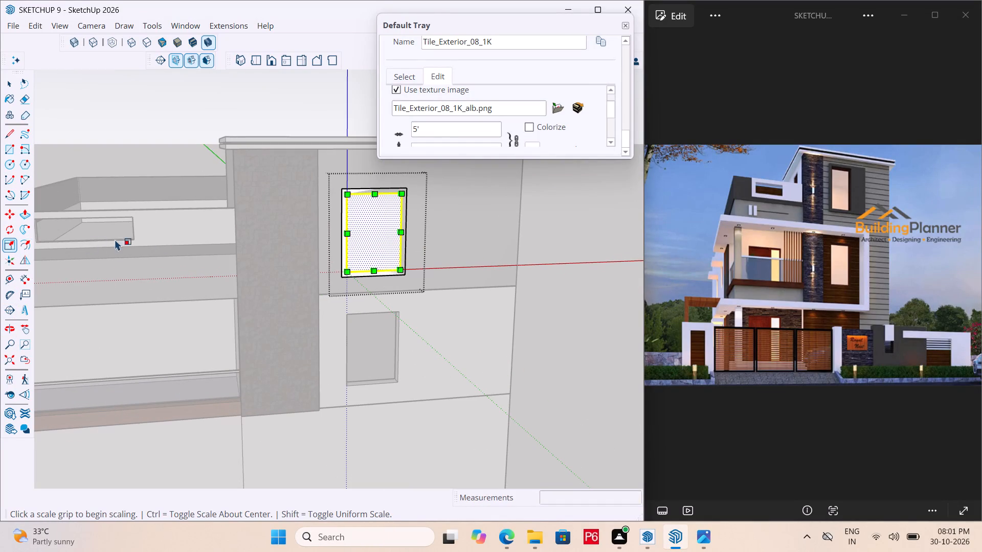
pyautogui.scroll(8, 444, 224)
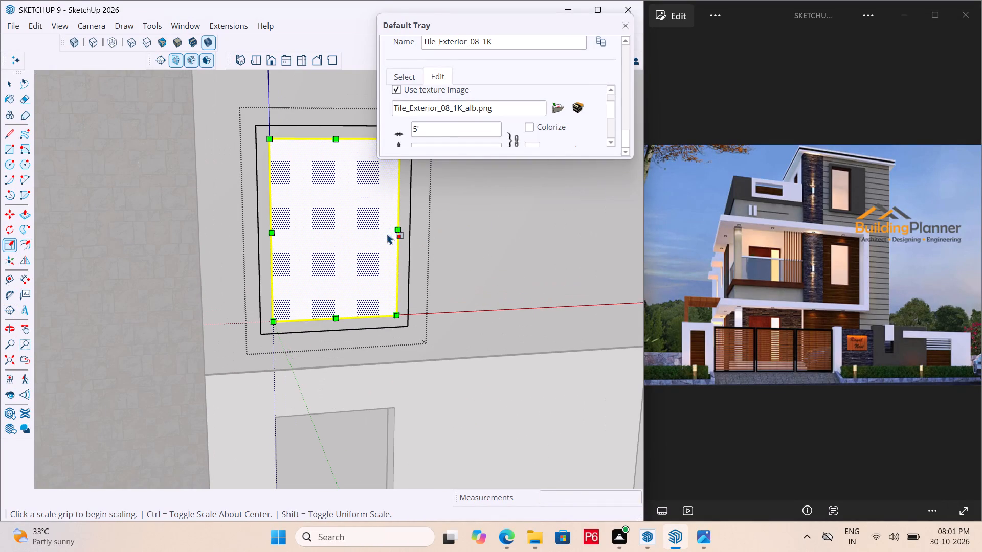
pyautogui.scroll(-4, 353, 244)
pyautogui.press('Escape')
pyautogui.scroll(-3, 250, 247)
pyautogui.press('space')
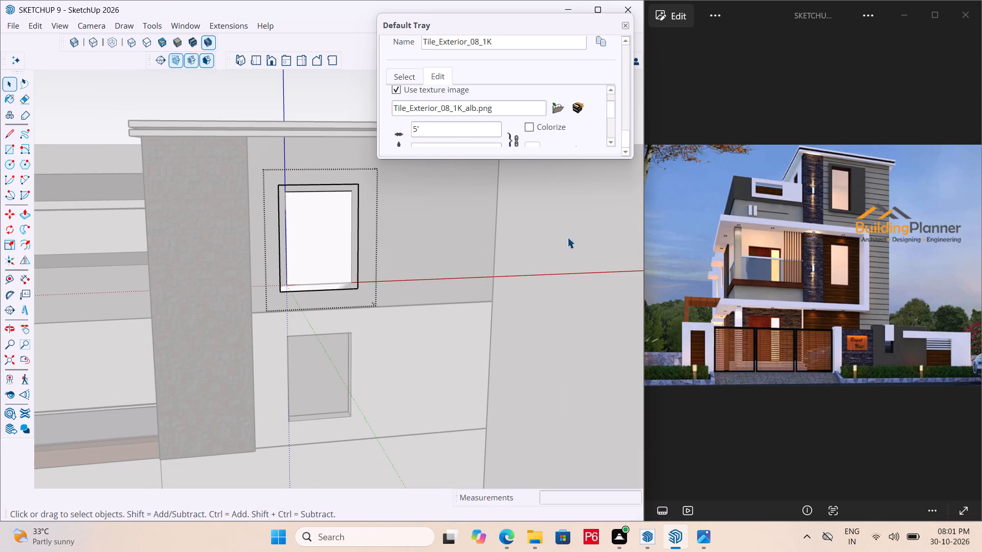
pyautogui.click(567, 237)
# Reopen the top-storey window frame group and delete its inner face, leaving only the surrounding border.
pyautogui.scroll(3, 236, 249)
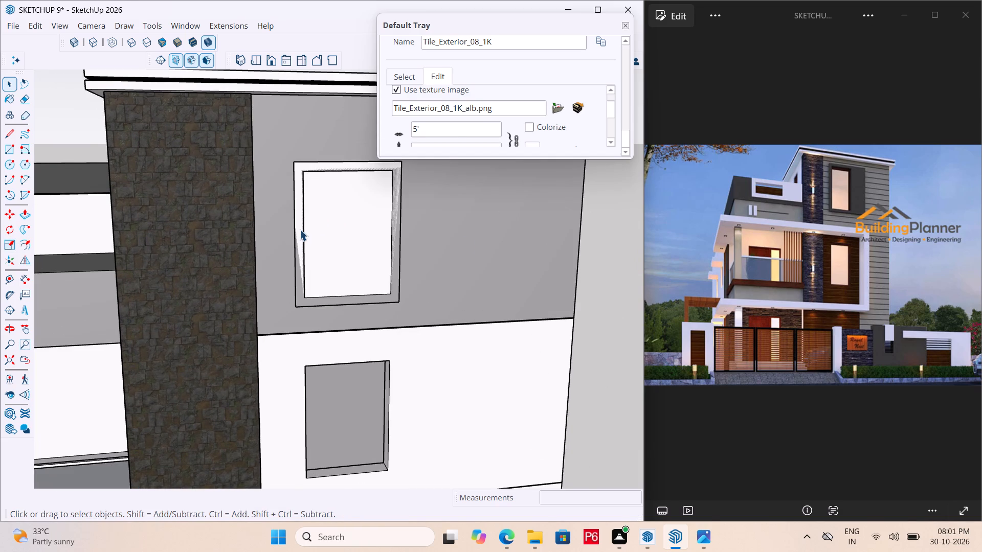
pyautogui.scroll(4, 300, 229)
pyautogui.click(344, 209)
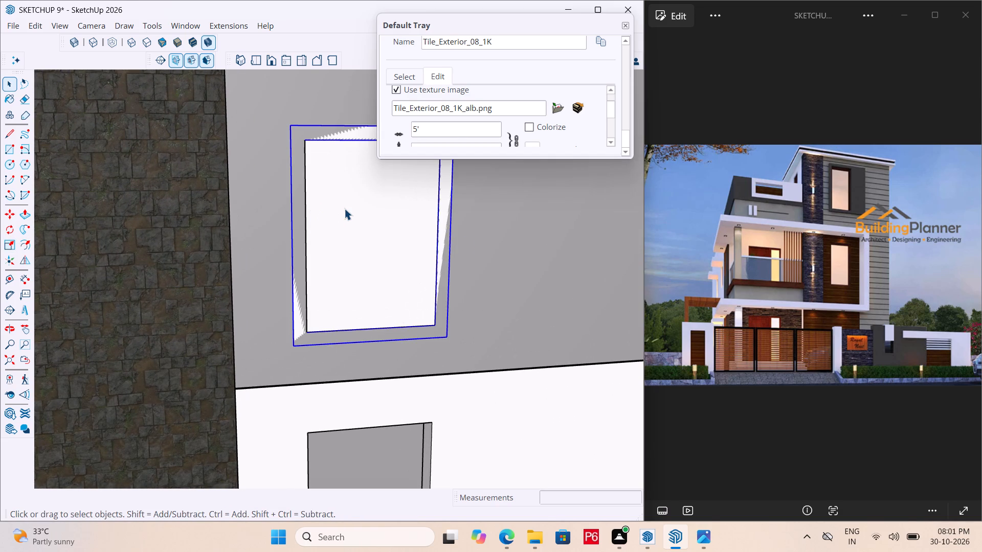
pyautogui.doubleClick(344, 209)
pyautogui.click(351, 190)
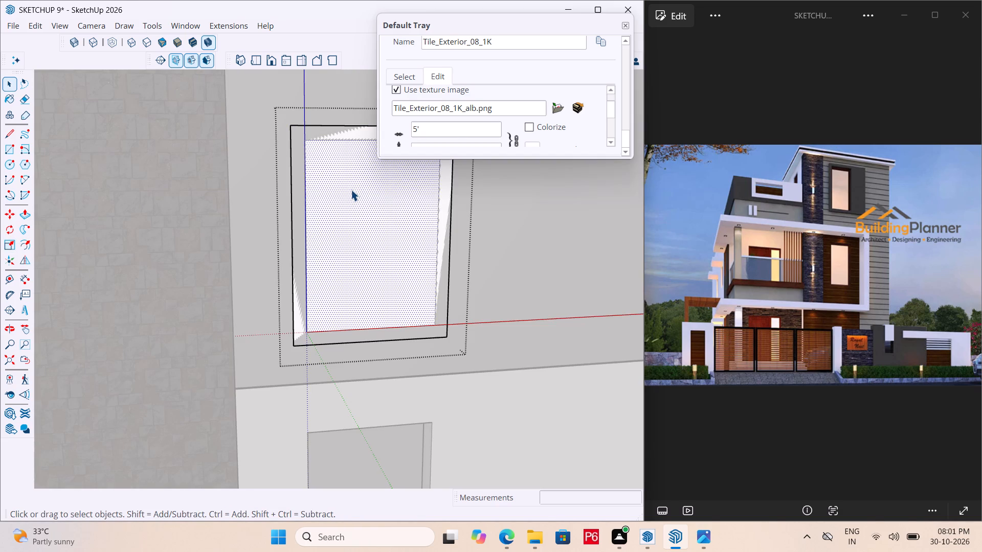
pyautogui.scroll(-3, 298, 213)
pyautogui.press('BackSpace')
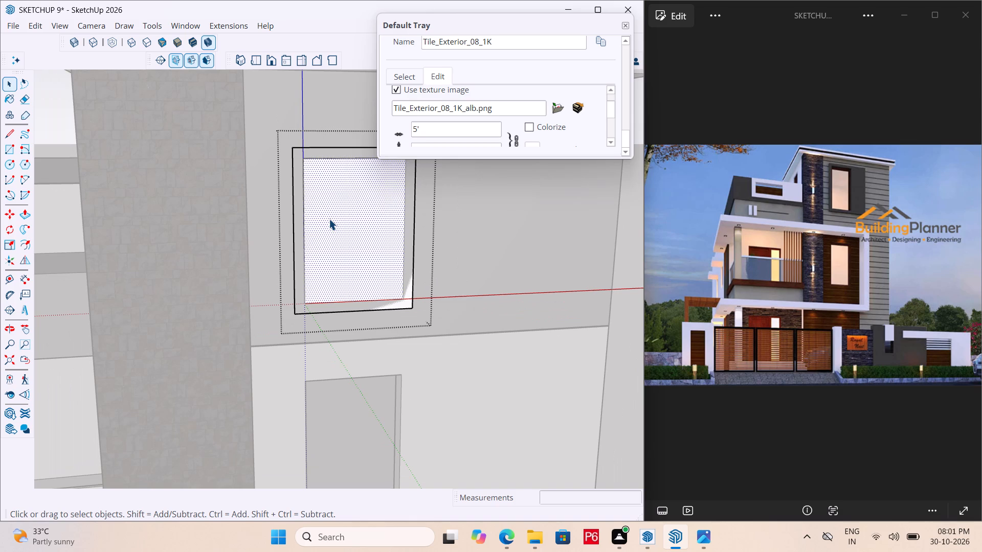
pyautogui.press('Delete')
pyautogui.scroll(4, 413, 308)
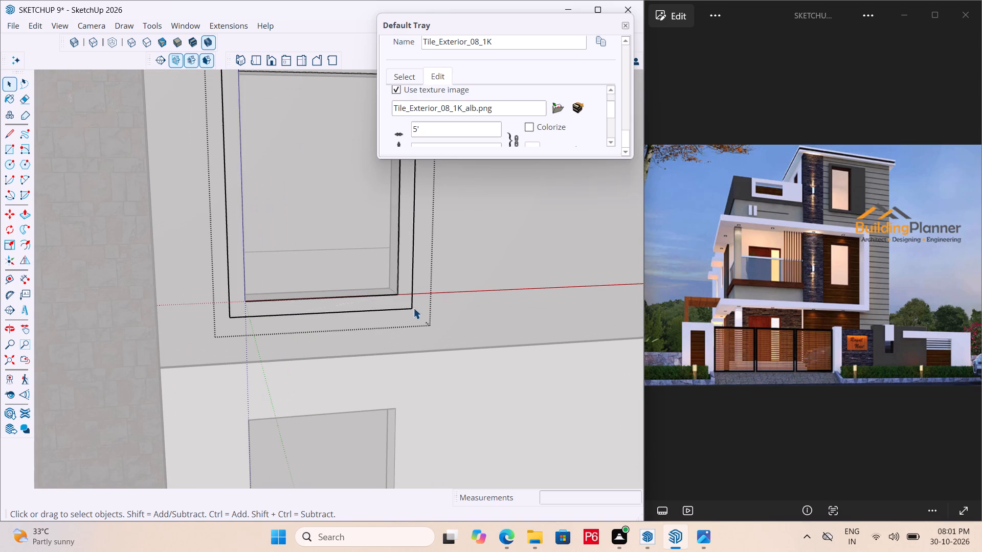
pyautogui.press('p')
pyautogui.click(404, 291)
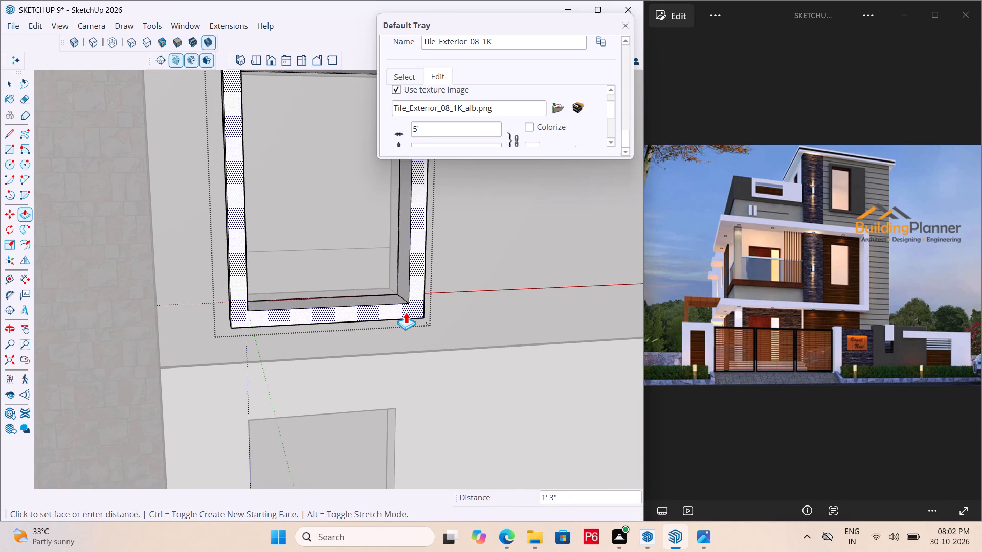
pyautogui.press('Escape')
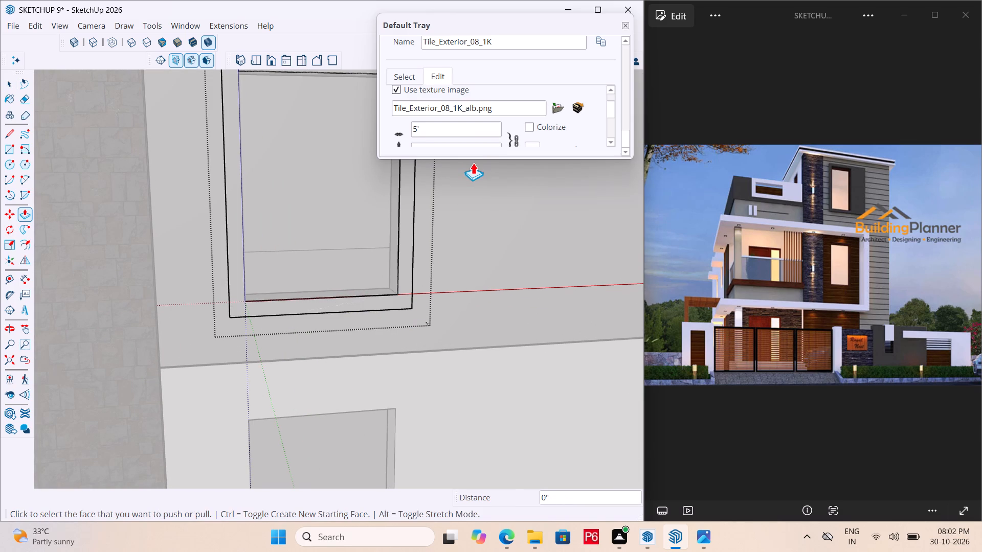
# Paint the top-storey window frame border with M07_Charcoal_Gleam from the Solid Colors materials.
pyautogui.scroll(-4, 516, 118)
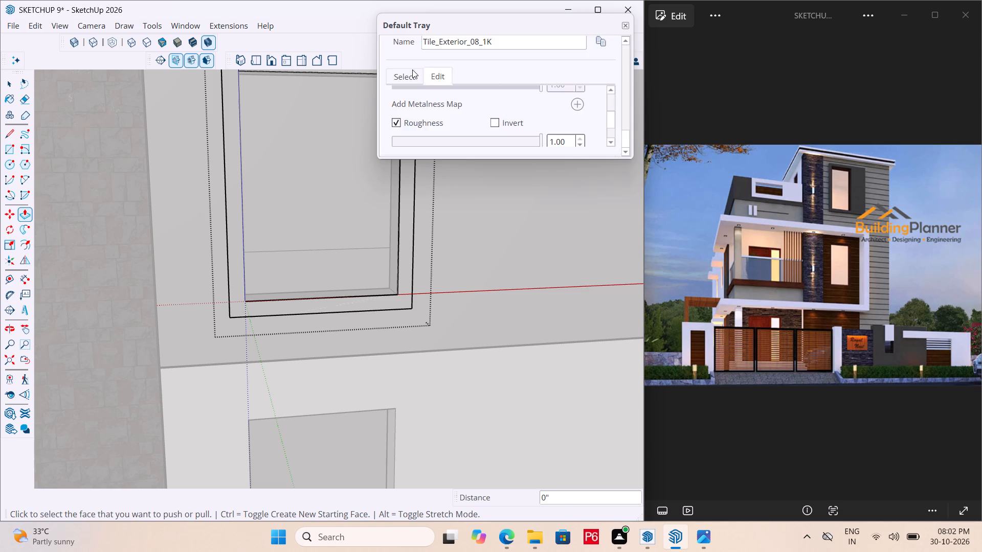
pyautogui.scroll(5, 412, 70)
pyautogui.scroll(-2, 489, 93)
pyautogui.scroll(-4, 445, 102)
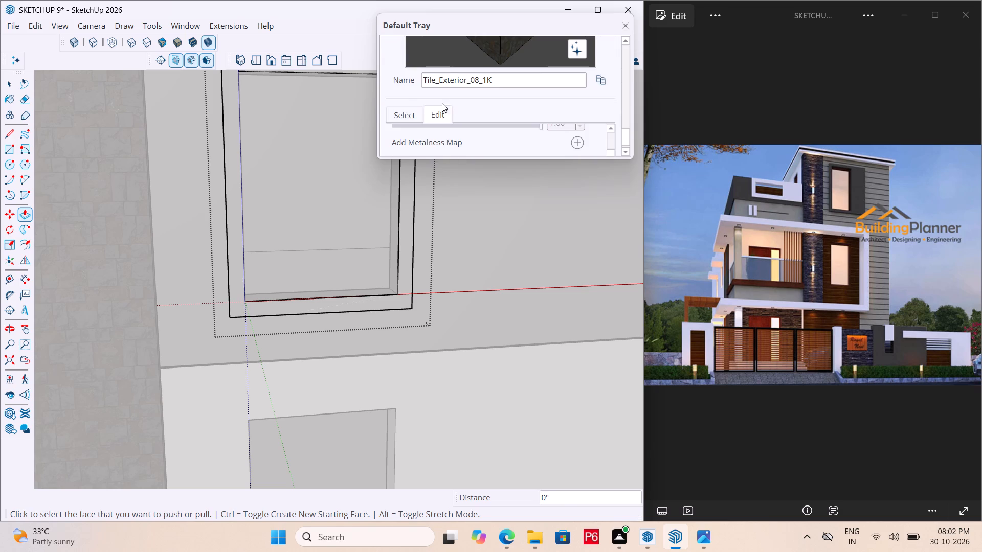
pyautogui.click(415, 115)
pyautogui.scroll(-4, 483, 127)
pyautogui.click(507, 99)
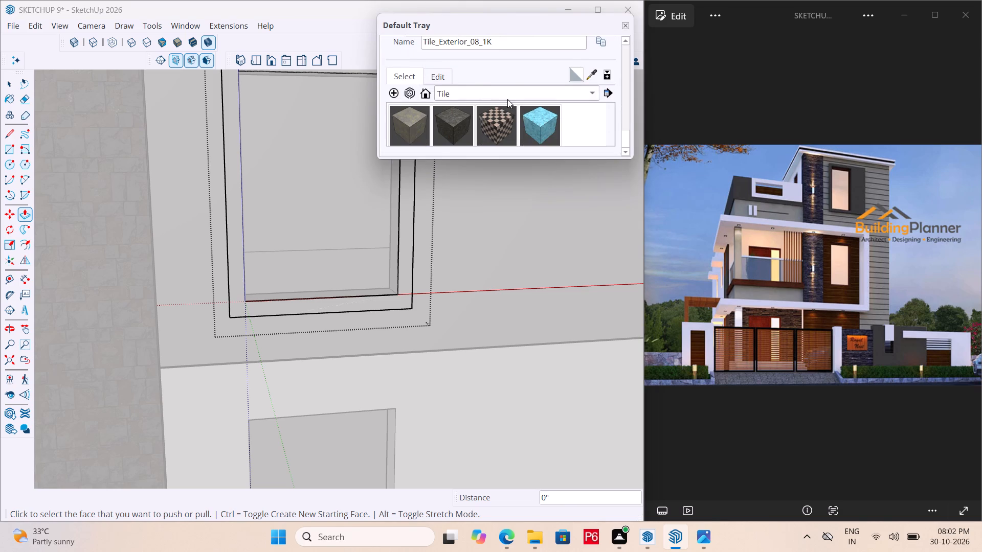
pyautogui.click(478, 137)
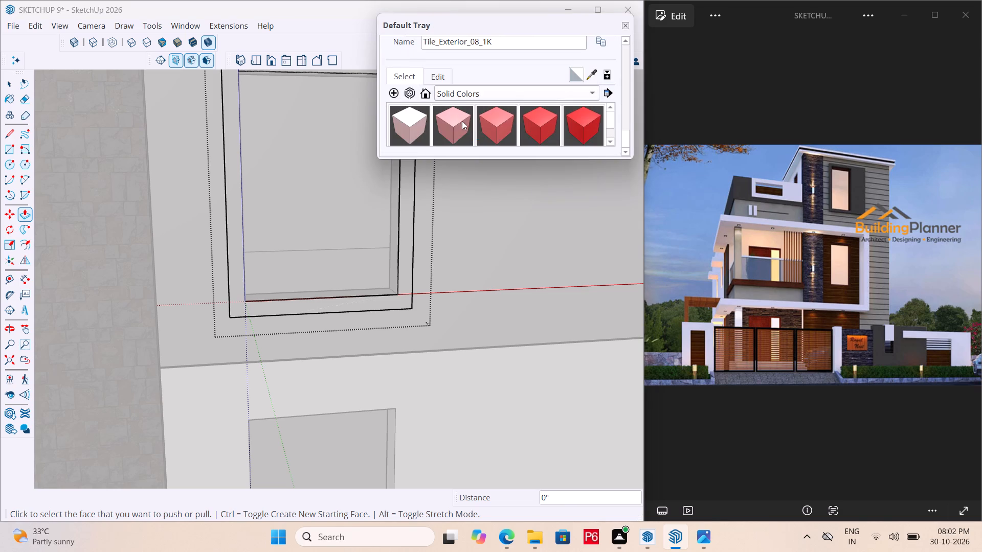
pyautogui.scroll(-18, 476, 126)
pyautogui.scroll(-3, 478, 127)
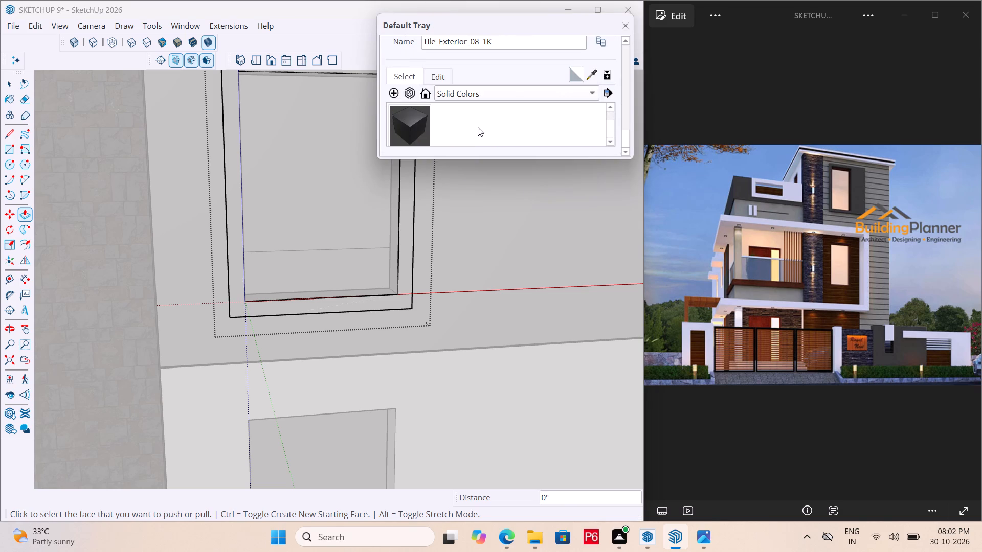
pyautogui.scroll(-2, 478, 127)
pyautogui.scroll(1, 479, 126)
pyautogui.click(540, 120)
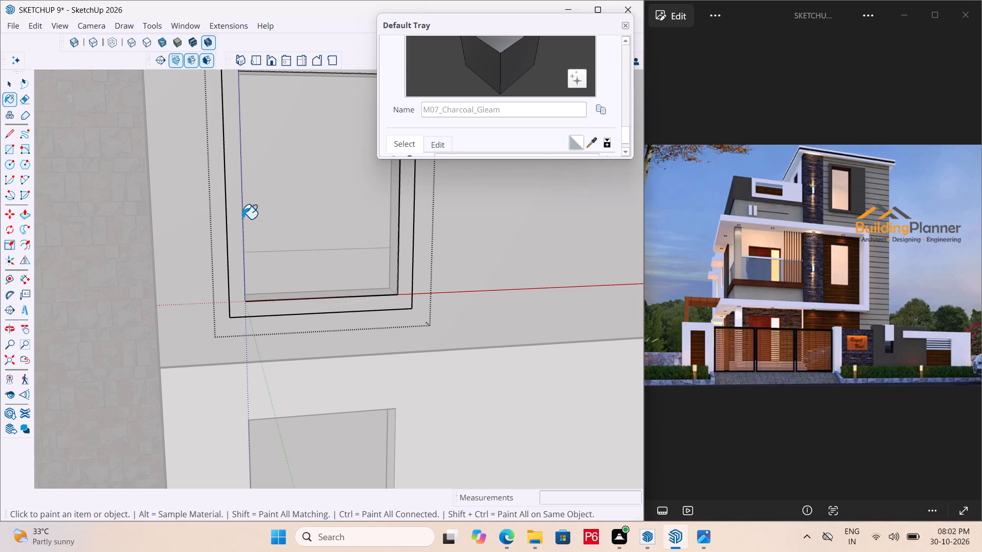
pyautogui.click(240, 219)
pyautogui.moveTo(238, 218); pyautogui.dragTo(234, 208)
pyautogui.doubleClick(233, 206)
pyautogui.moveTo(236, 203); pyautogui.dragTo(263, 205)
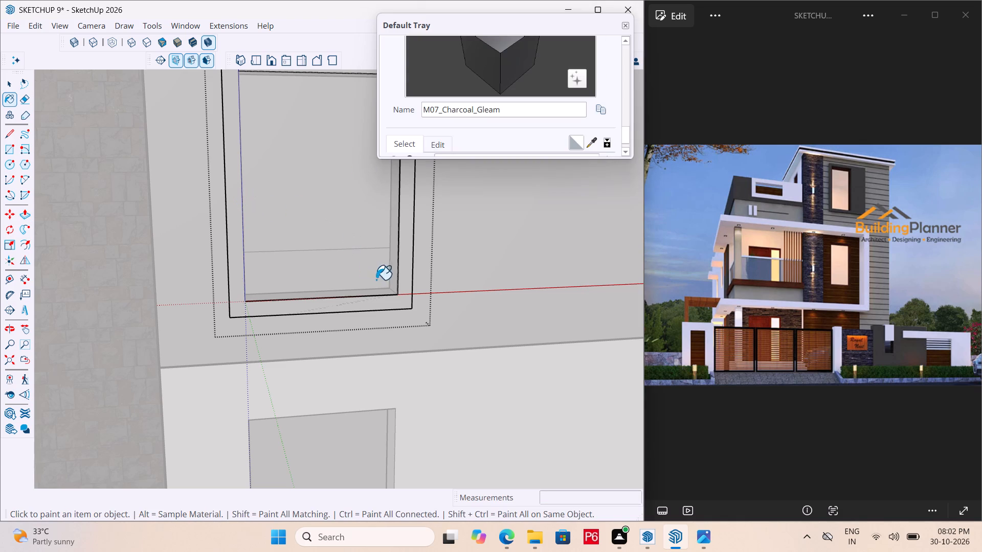
pyautogui.doubleClick(403, 297)
# Push/pull the charcoal window border outward by 6" and save the model.
pyautogui.moveTo(397, 312); pyautogui.dragTo(467, 347, button='middle')
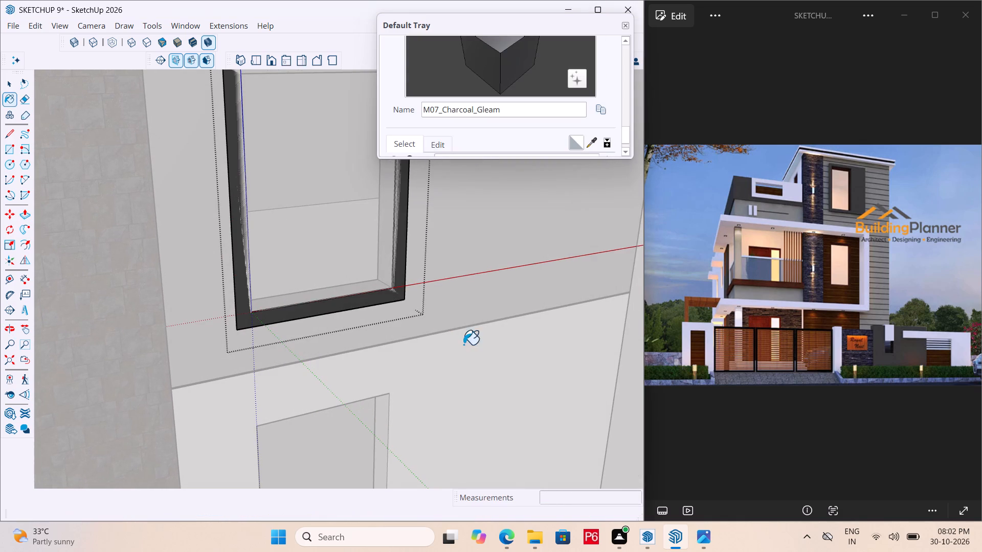
pyautogui.press('p')
pyautogui.click(400, 282)
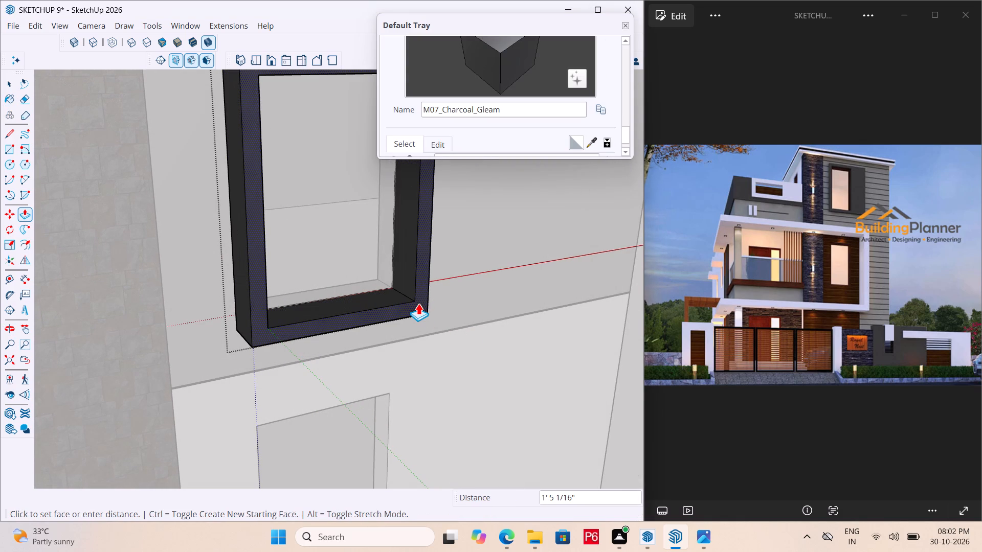
pyautogui.write('6"')
pyautogui.press('Return')
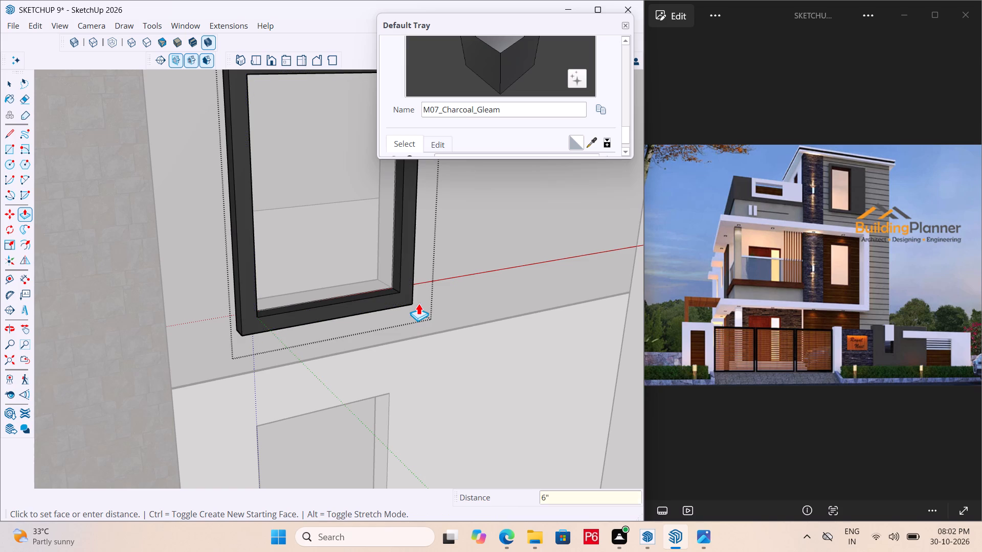
pyautogui.scroll(-2, 375, 316)
pyautogui.hotkey('ctrl', 's')
pyautogui.hotkey('ctrl', 's')
pyautogui.hotkey('ctrl', 's')
pyautogui.hotkey('ctrl', 's')
pyautogui.hotkey('ctrl', 's')
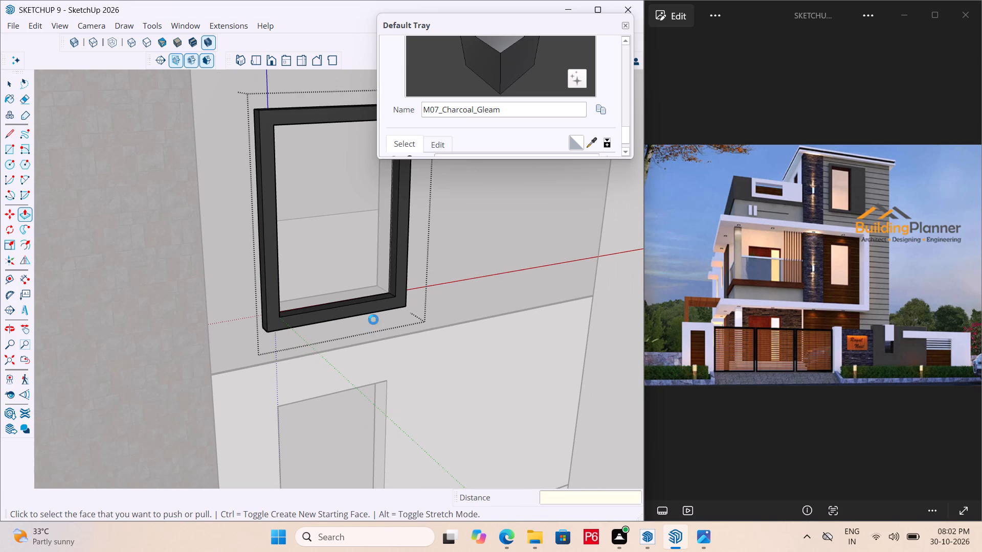
# Extend the frame's side face away from the stone-tiled strip by about 4' into a wide panel, save, and exit the group.
pyautogui.moveTo(380, 320); pyautogui.dragTo(94, 284, button='middle')
pyautogui.moveTo(319, 256); pyautogui.dragTo(263, 274, button='middle')
pyautogui.scroll(2, 263, 274)
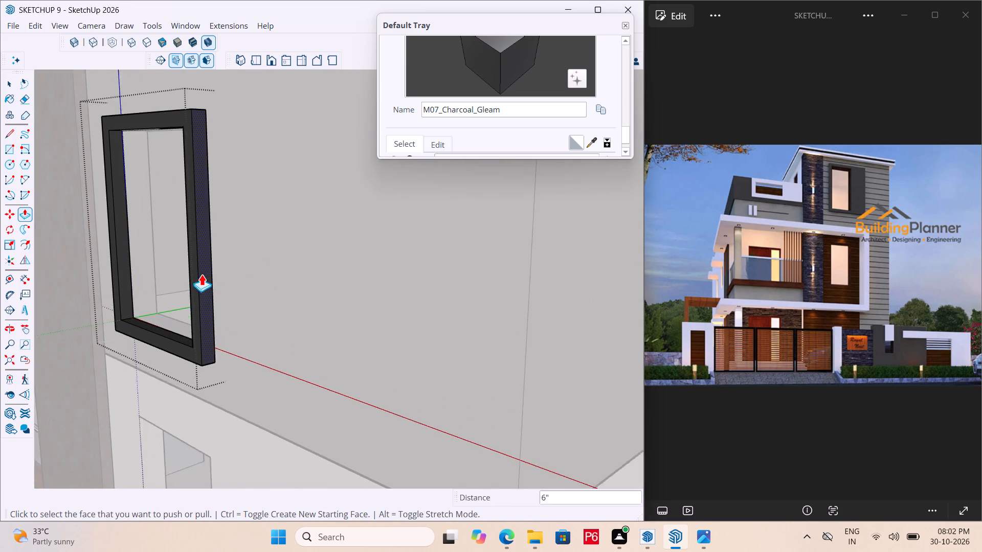
pyautogui.scroll(3, 202, 274)
pyautogui.click(210, 270)
pyautogui.scroll(-7, 334, 294)
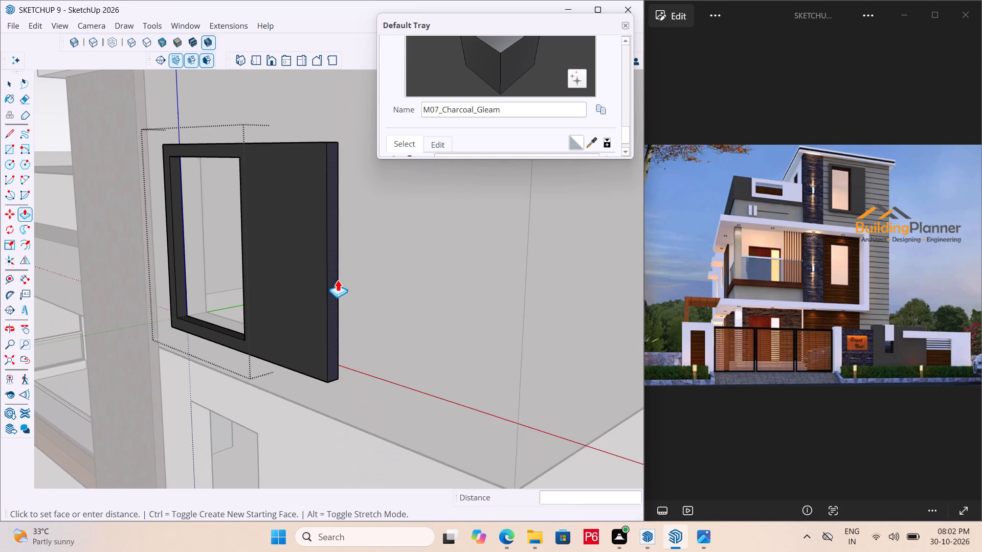
pyautogui.moveTo(353, 305); pyautogui.dragTo(452, 290, button='middle')
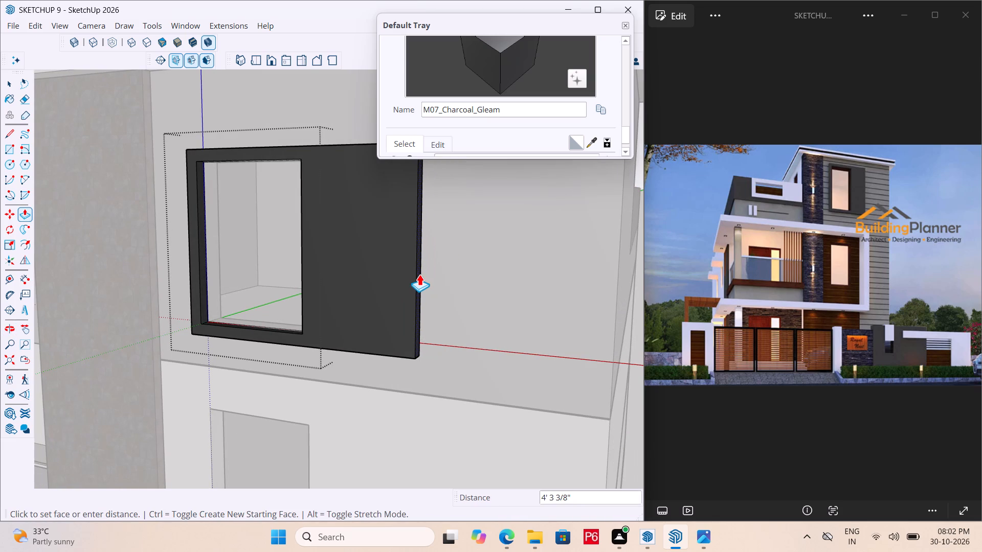
pyautogui.click(413, 274)
pyautogui.scroll(-3, 356, 250)
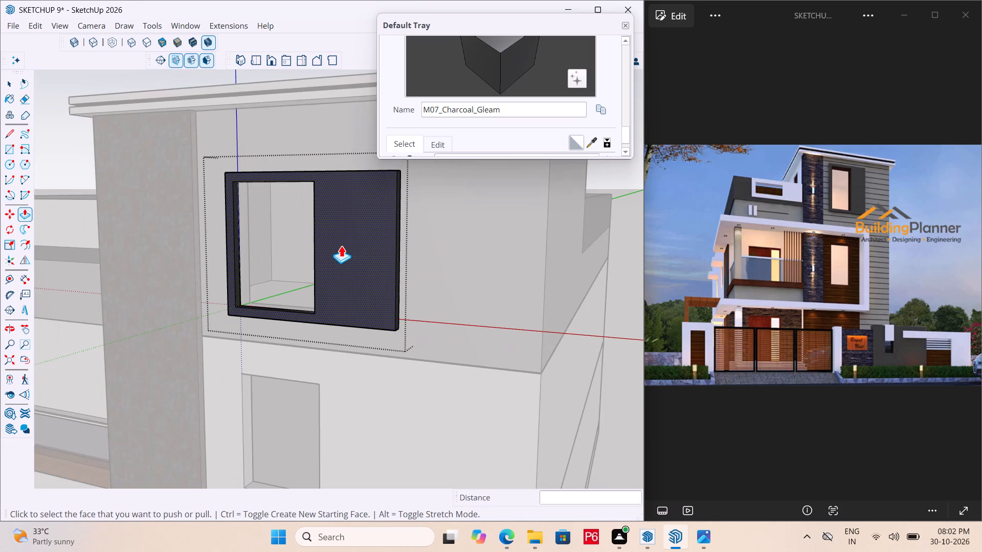
pyautogui.scroll(-1, 341, 245)
pyautogui.hotkey('ctrl', 's')
pyautogui.hotkey('ctrl', 's')
pyautogui.hotkey('ctrl', 's')
pyautogui.keyDown('ctrl'); pyautogui.scroll(-12, 295, 236); pyautogui.keyUp('ctrl')
pyautogui.hotkey('ctrl', 's')
pyautogui.scroll(-6, 278, 203)
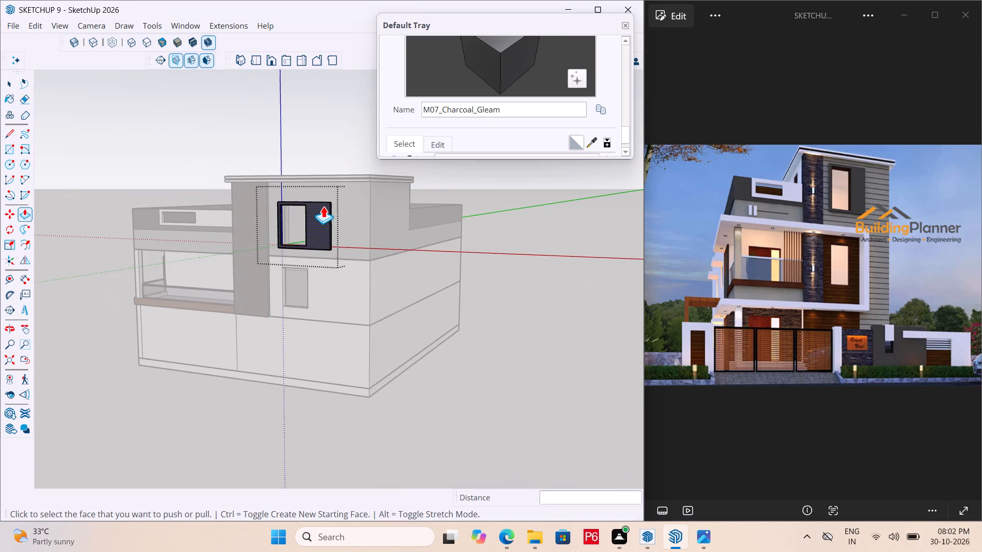
pyautogui.press('space')
pyautogui.click(508, 318)
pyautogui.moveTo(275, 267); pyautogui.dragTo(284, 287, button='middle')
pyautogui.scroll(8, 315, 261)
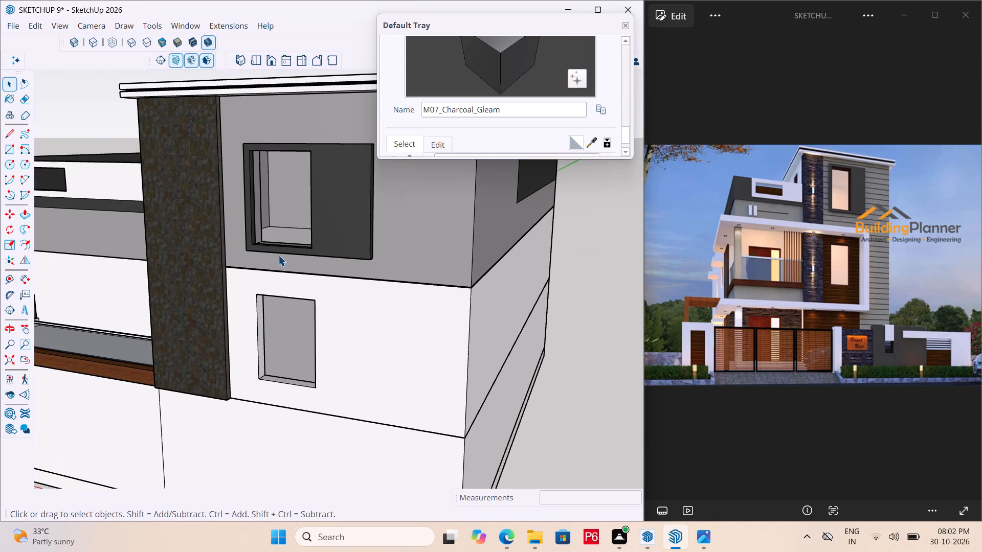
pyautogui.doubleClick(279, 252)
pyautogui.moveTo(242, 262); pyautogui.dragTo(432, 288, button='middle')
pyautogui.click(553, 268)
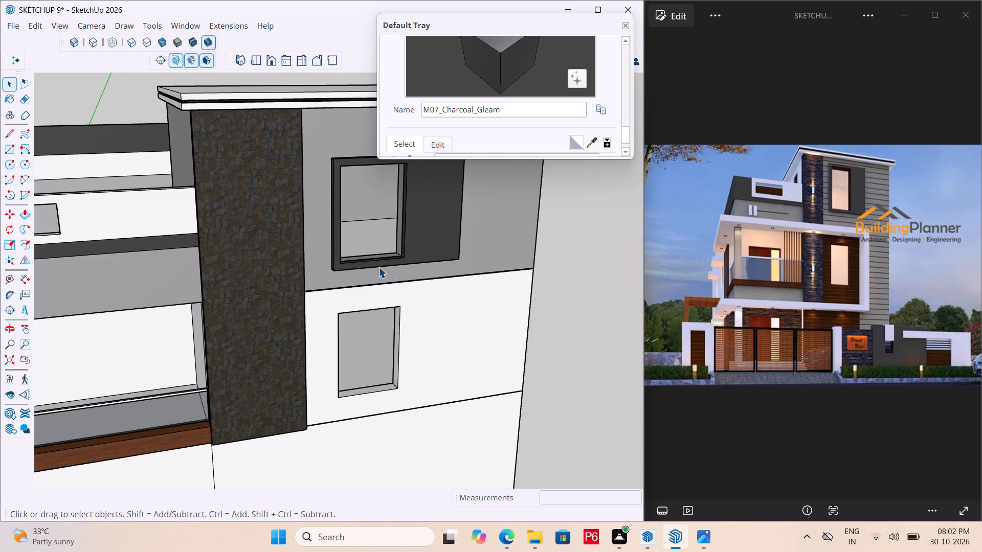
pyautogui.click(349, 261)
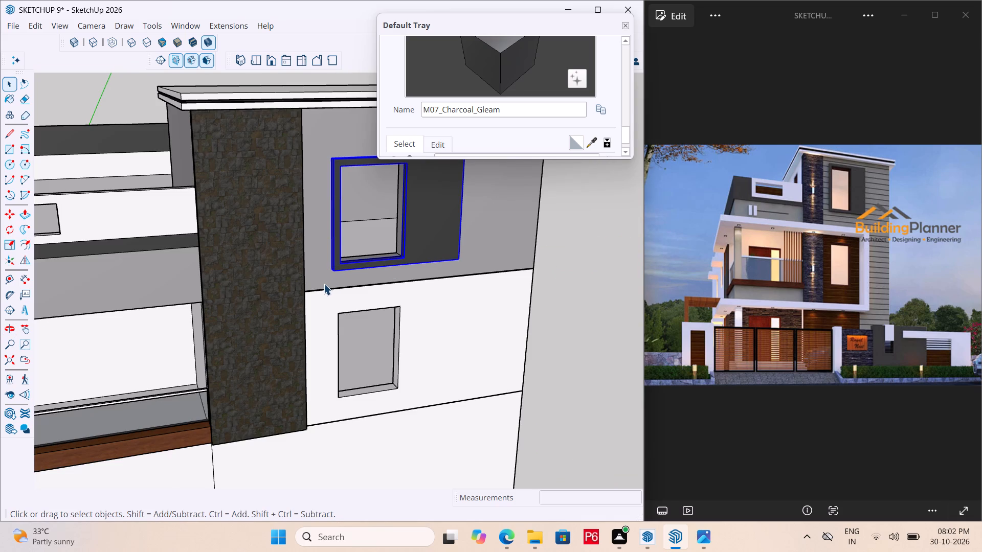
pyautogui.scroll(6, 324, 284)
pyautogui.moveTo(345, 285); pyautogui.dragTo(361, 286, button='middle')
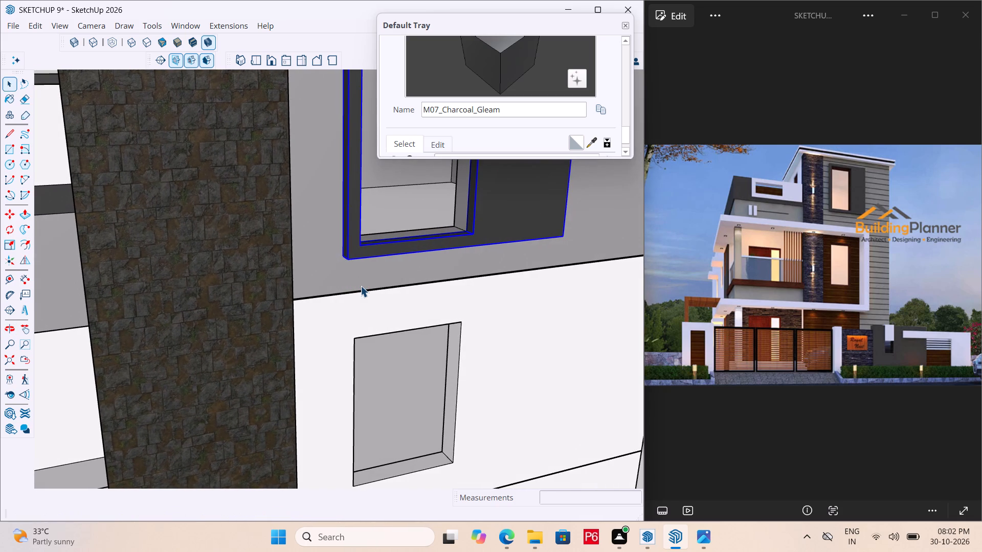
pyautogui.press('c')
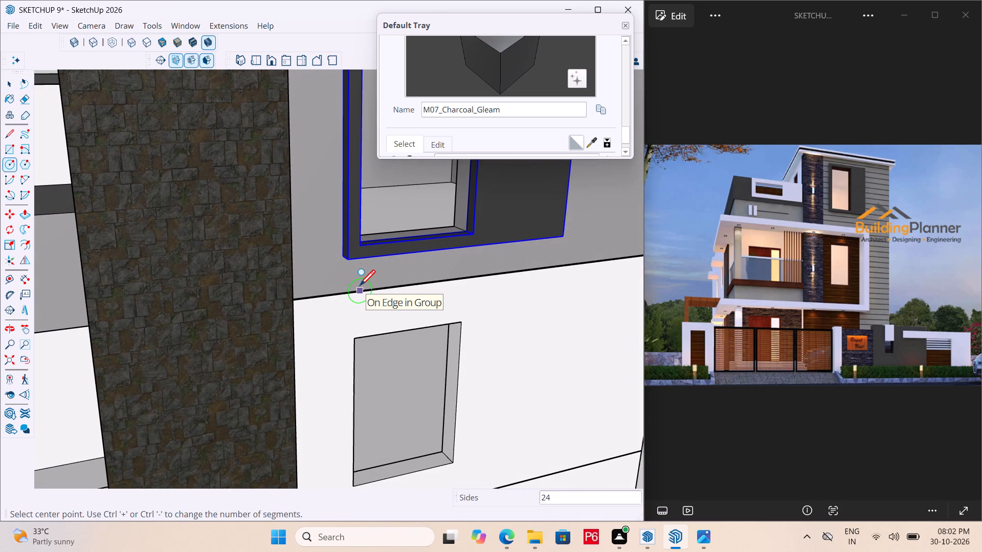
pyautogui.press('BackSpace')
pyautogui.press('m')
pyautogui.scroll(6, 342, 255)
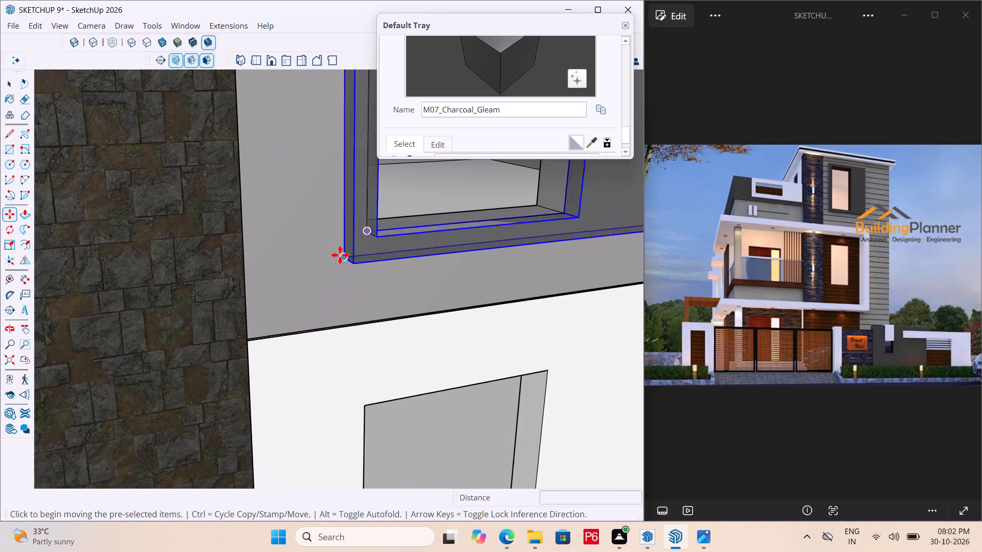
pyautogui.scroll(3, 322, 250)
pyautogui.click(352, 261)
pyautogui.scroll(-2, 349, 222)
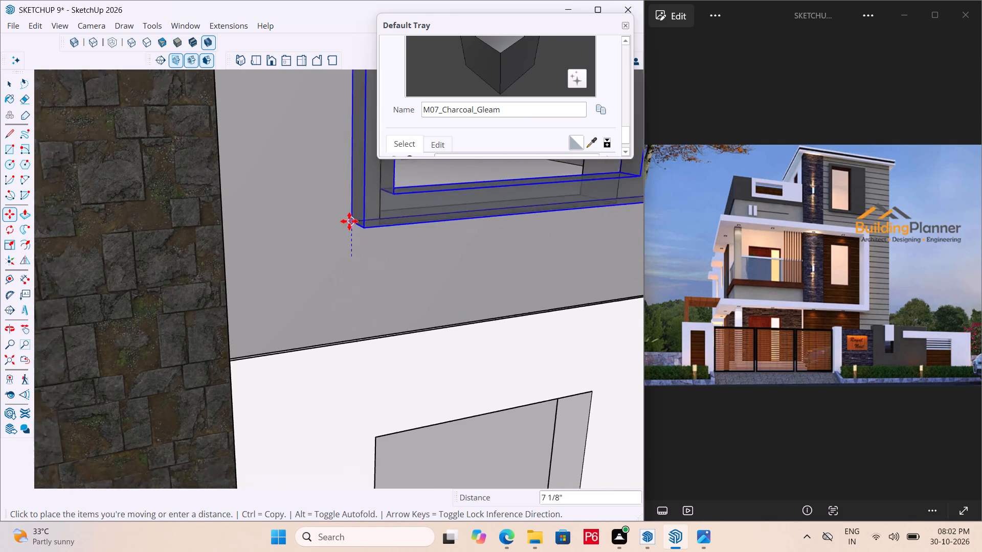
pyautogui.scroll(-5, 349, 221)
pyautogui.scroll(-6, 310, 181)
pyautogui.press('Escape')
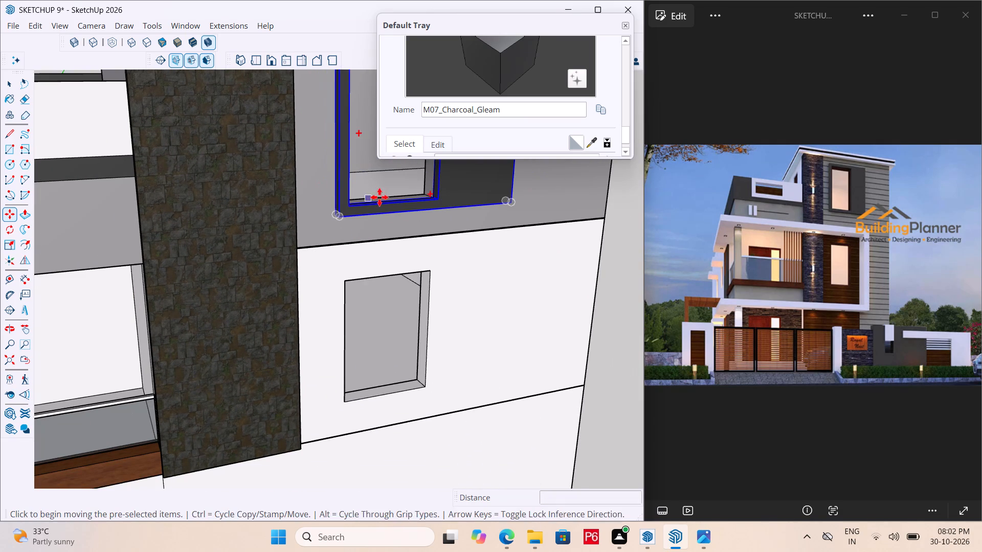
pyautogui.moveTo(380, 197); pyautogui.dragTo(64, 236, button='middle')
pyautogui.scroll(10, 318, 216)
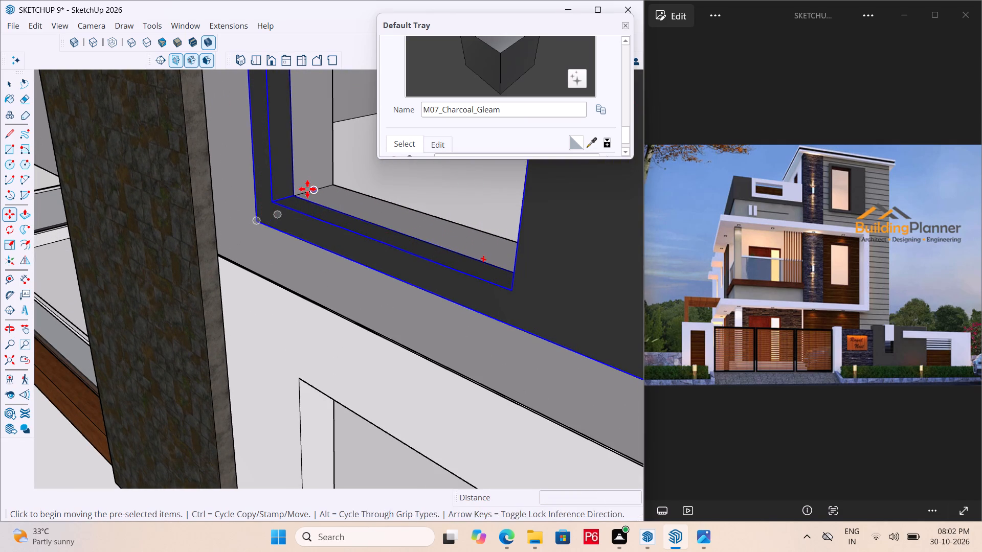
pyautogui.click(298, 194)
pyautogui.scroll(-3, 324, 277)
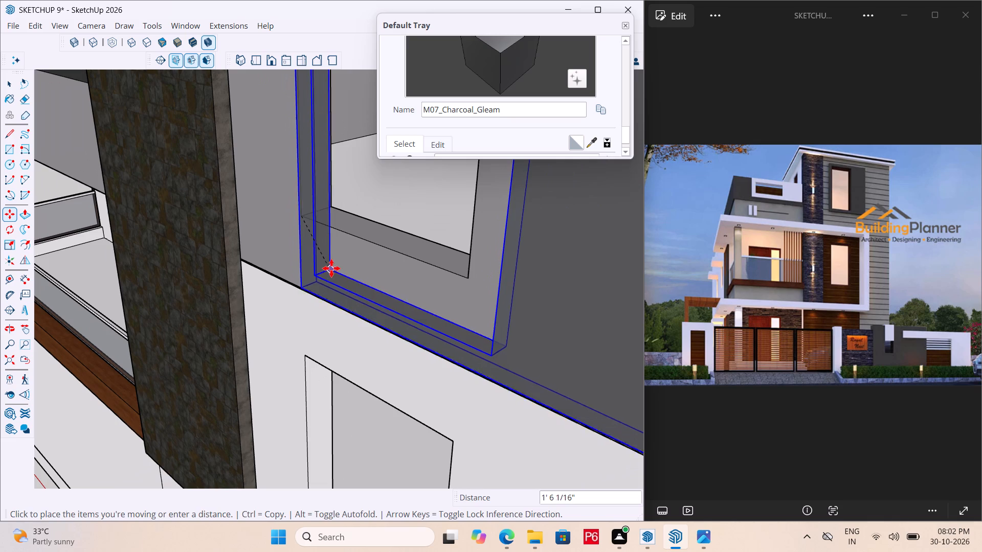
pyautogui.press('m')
# Save the model with the extended window frame in place.
pyautogui.scroll(-2, 310, 305)
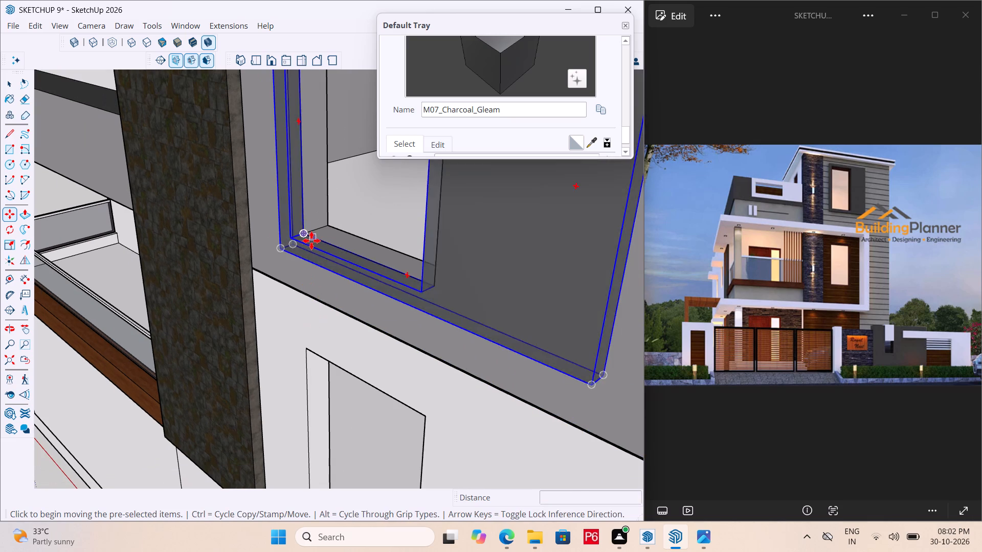
pyautogui.scroll(-7, 337, 240)
pyautogui.hotkey('ctrl', 's')
pyautogui.hotkey('ctrl', 's')
pyautogui.hotkey('ctrl', 's')
pyautogui.hotkey('ctrl', 's')
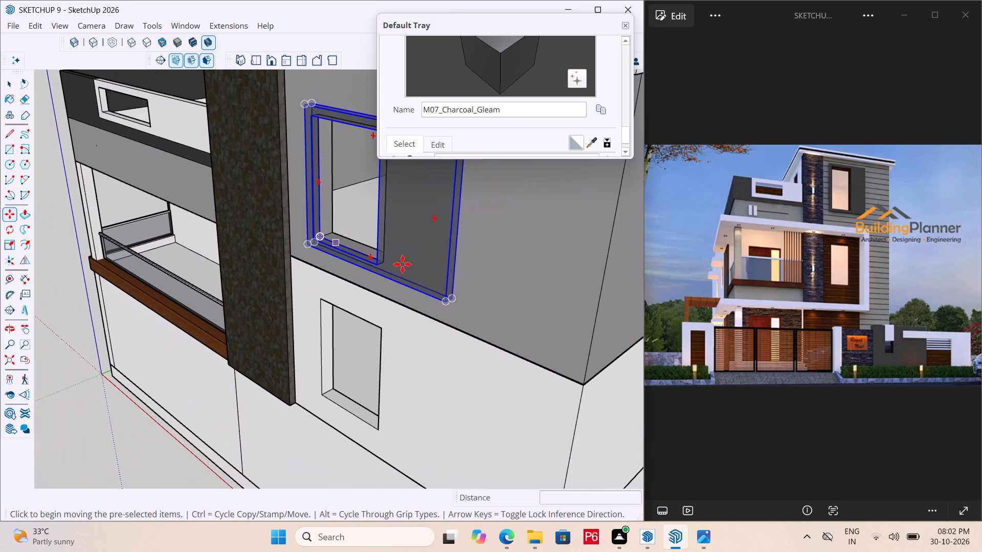
pyautogui.hotkey('ctrl', 's')
pyautogui.hotkey('ctrl', 's')
pyautogui.hotkey('ctrl', 's')
pyautogui.press('space')
pyautogui.press('space')
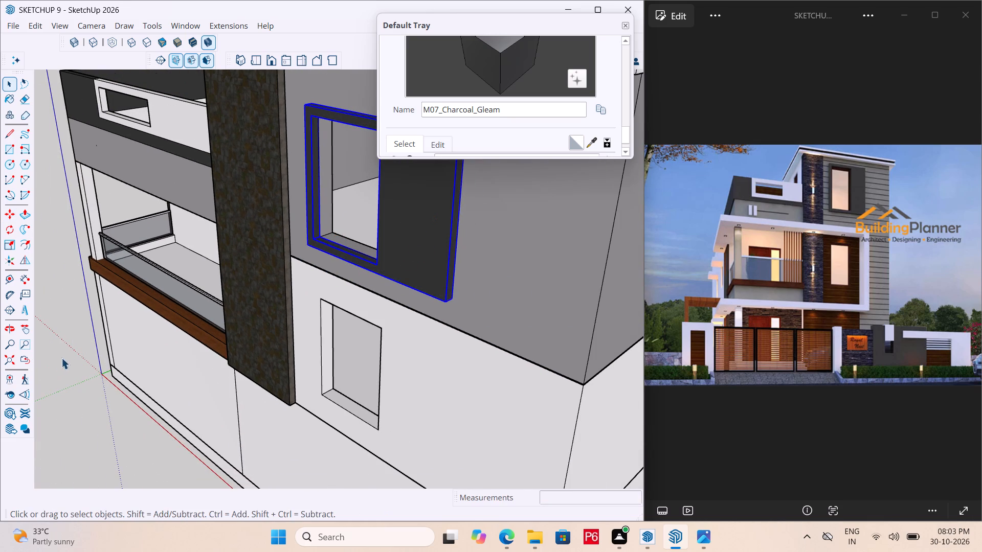
# Copy the charcoal window frame from its inner bottom corner down onto the matching corner of the window opening below, and save the model.
pyautogui.click(68, 347)
pyautogui.click(408, 261)
pyautogui.press('m')
pyautogui.scroll(10, 328, 243)
pyautogui.click(312, 229)
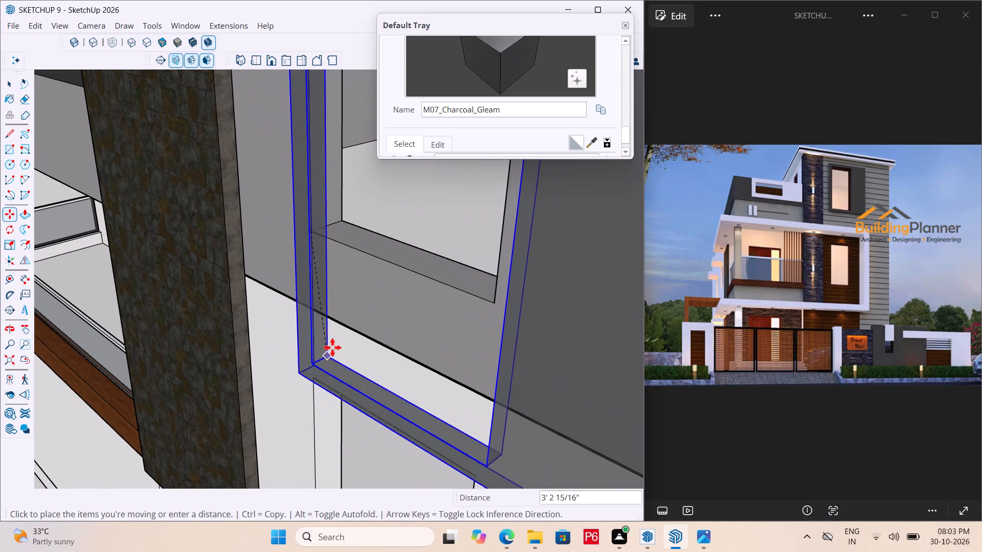
pyautogui.scroll(-6, 343, 317)
pyautogui.scroll(-7, 342, 255)
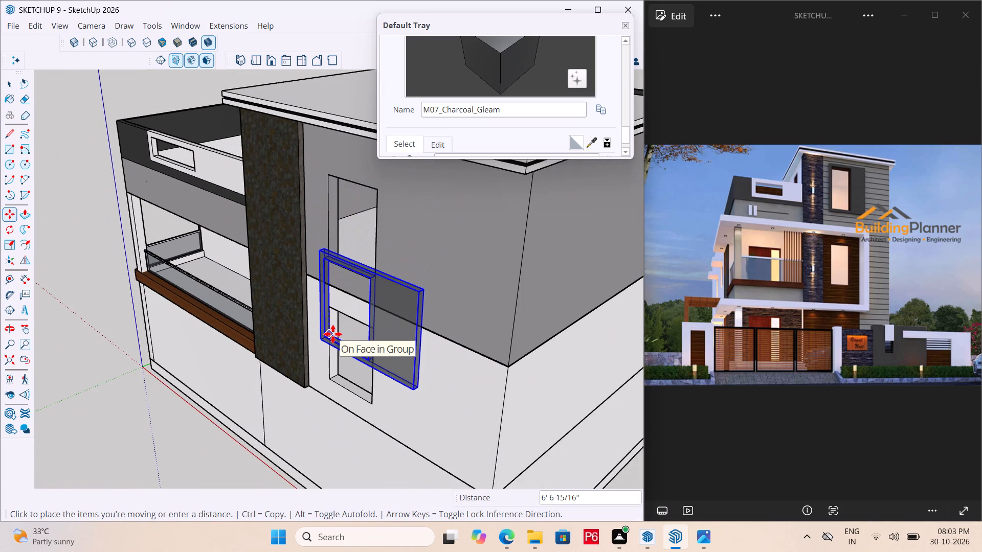
pyautogui.scroll(9, 323, 388)
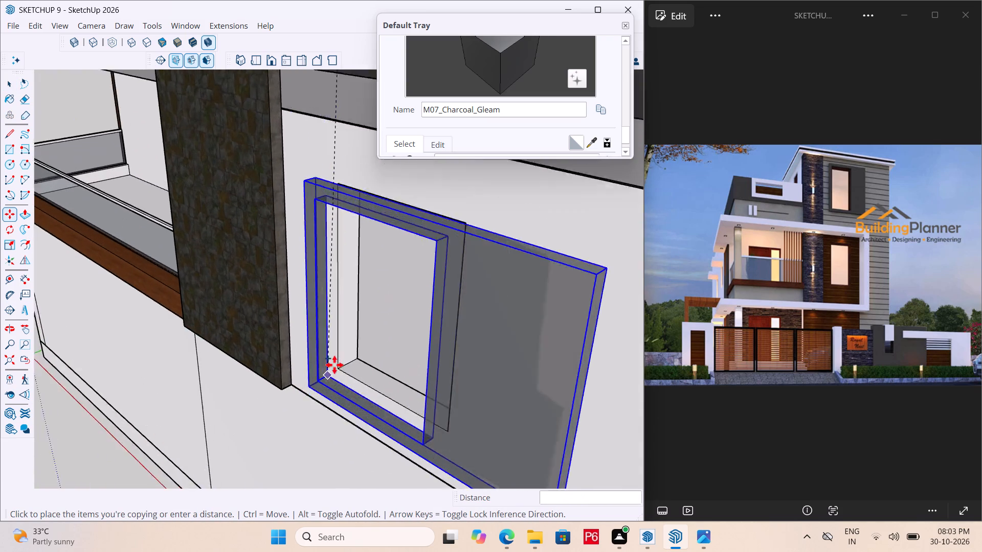
pyautogui.scroll(2, 334, 365)
pyautogui.click(343, 369)
pyautogui.scroll(-6, 347, 311)
pyautogui.keyDown('ctrl'); pyautogui.scroll(-5, 338, 297); pyautogui.keyUp('ctrl')
pyautogui.hotkey('ctrl', 's')
pyautogui.hotkey('ctrl', 's')
pyautogui.hotkey('ctrl', 's')
pyautogui.hotkey('ctrl', 's')
pyautogui.keyDown('ctrl'); pyautogui.scroll(-4, 329, 306); pyautogui.keyUp('ctrl')
pyautogui.hotkey('ctrl', 's')
pyautogui.hotkey('ctrl', 's')
pyautogui.hotkey('ctrl', 's')
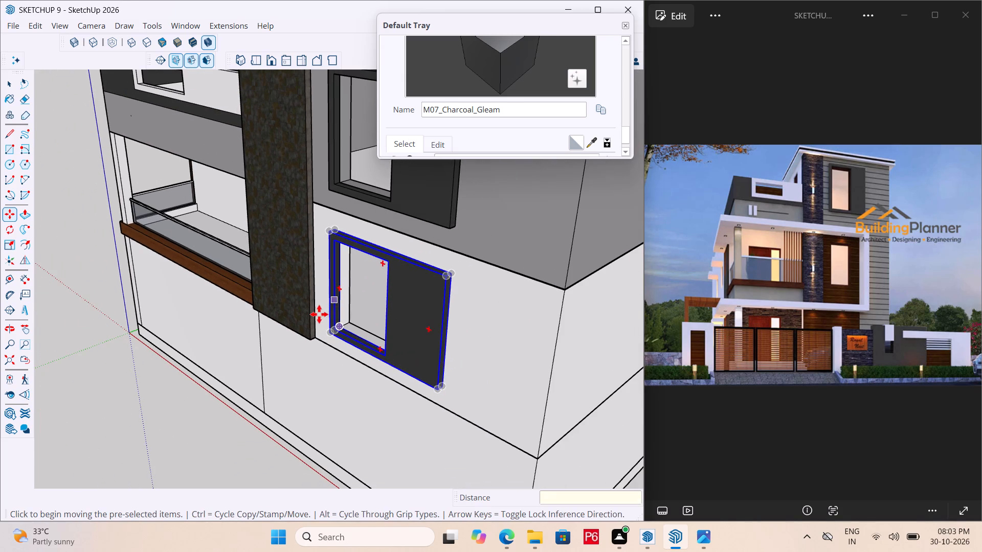
pyautogui.hotkey('ctrl', 's')
pyautogui.moveTo(295, 343); pyautogui.dragTo(439, 289, button='middle')
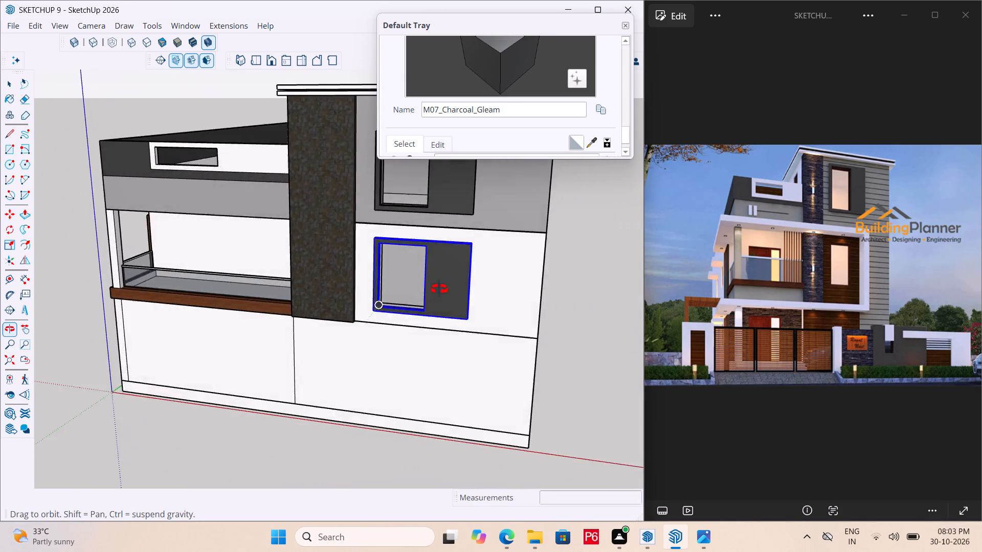
# Delete the copied charcoal frame around the lower window beside the stone-tiled strip, and save the model.
pyautogui.moveTo(439, 289); pyautogui.dragTo(434, 277, button='middle')
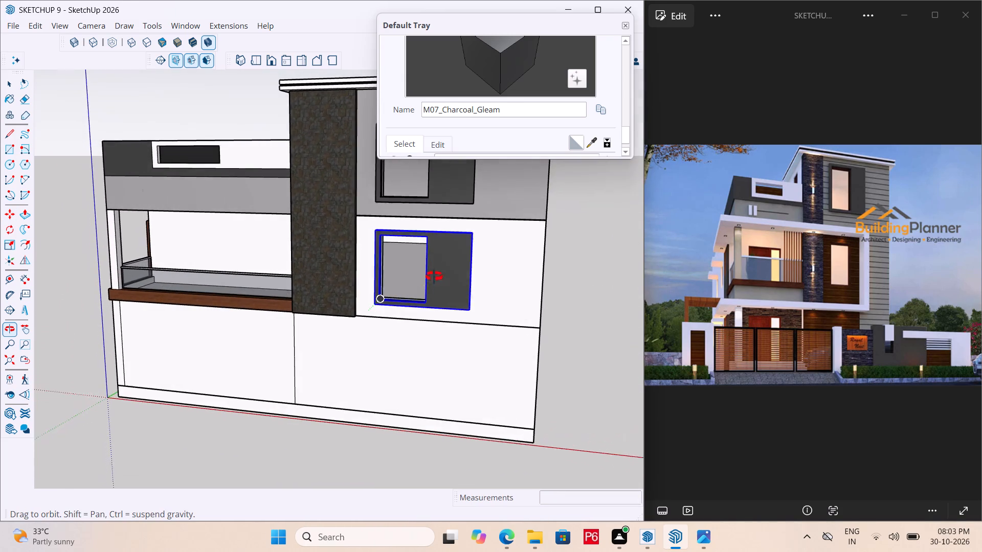
pyautogui.moveTo(434, 277); pyautogui.dragTo(422, 283, button='middle')
pyautogui.press('space')
pyautogui.click(459, 302)
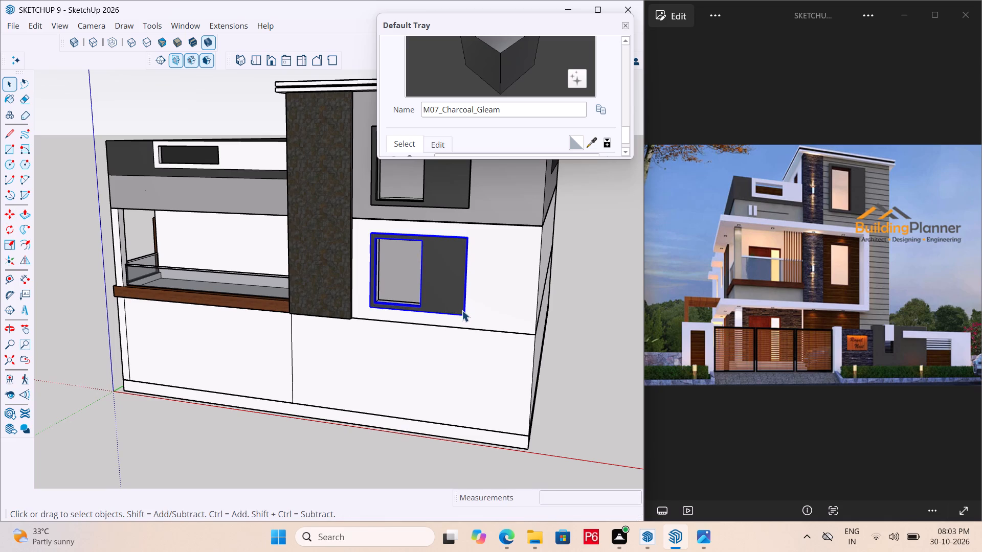
pyautogui.press('Delete')
pyautogui.hotkey('ctrl', 's')
pyautogui.hotkey('ctrl', 's')
pyautogui.hotkey('ctrl', 's')
pyautogui.hotkey('ctrl', 's')
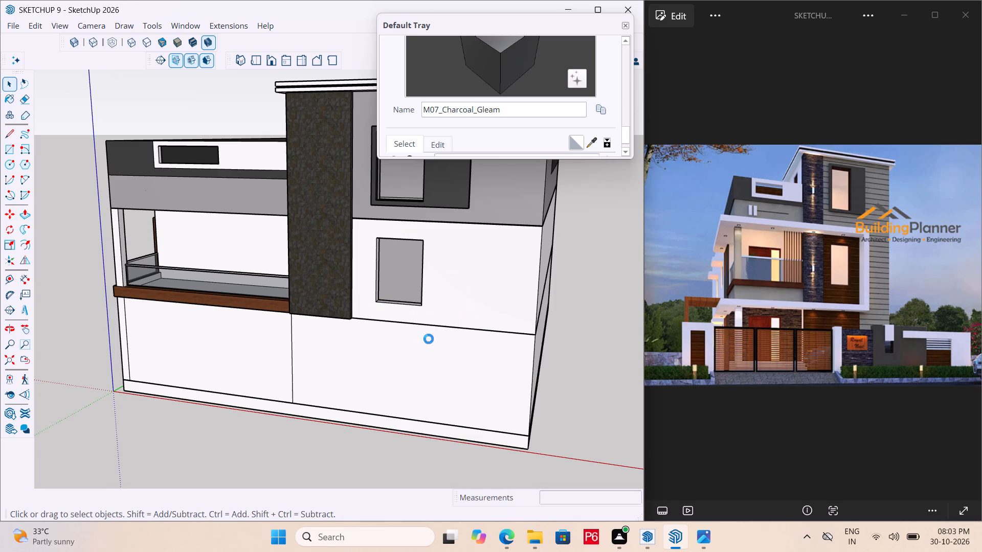
pyautogui.hotkey('ctrl', 's')
# Inside the upper-floor wall group, erase the vertical dividing edge on the balcony's inner side wall near the stone-tiled strip.
pyautogui.scroll(-1, 385, 380)
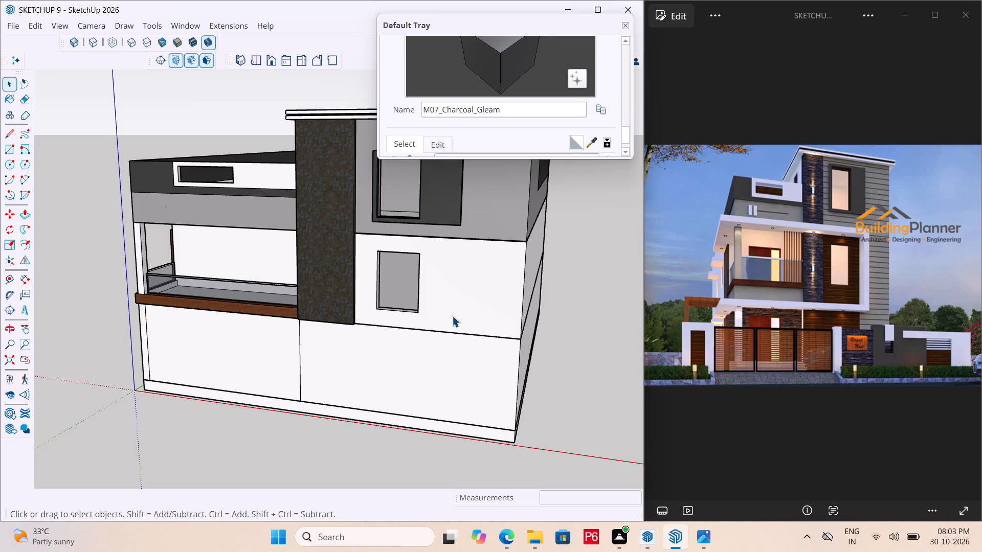
pyautogui.moveTo(388, 320); pyautogui.dragTo(510, 330, button='middle')
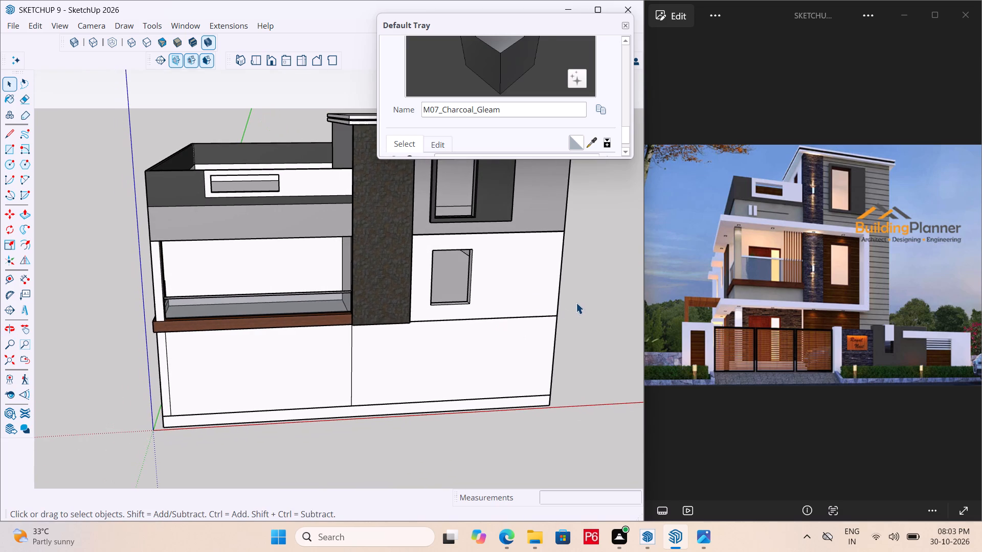
pyautogui.moveTo(445, 278); pyautogui.dragTo(588, 261, button='middle')
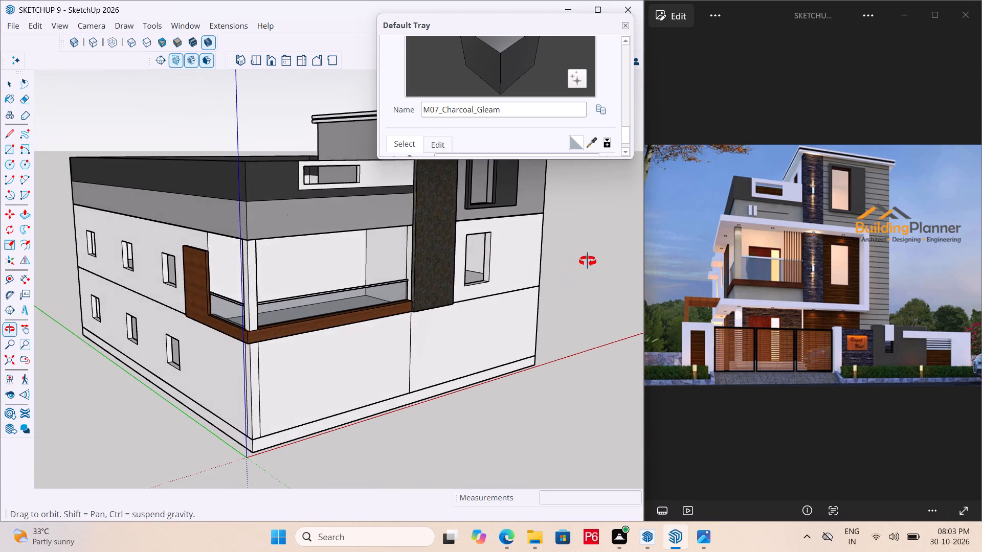
pyautogui.moveTo(588, 261); pyautogui.dragTo(572, 262, button='middle')
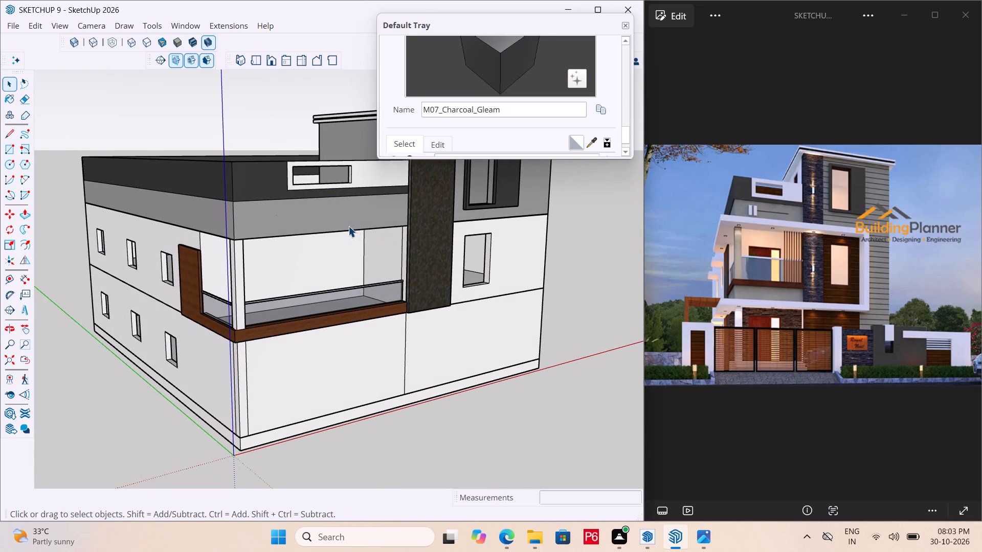
pyautogui.moveTo(345, 225); pyautogui.dragTo(346, 129, button='middle')
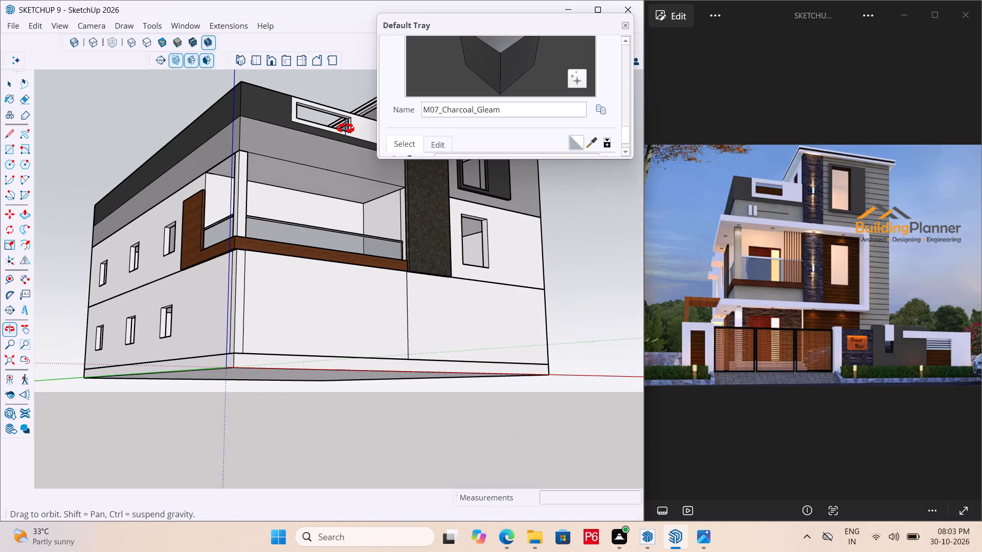
pyautogui.moveTo(346, 129); pyautogui.dragTo(346, 126, button='middle')
pyautogui.middleClick(346, 125)
pyautogui.scroll(5, 296, 144)
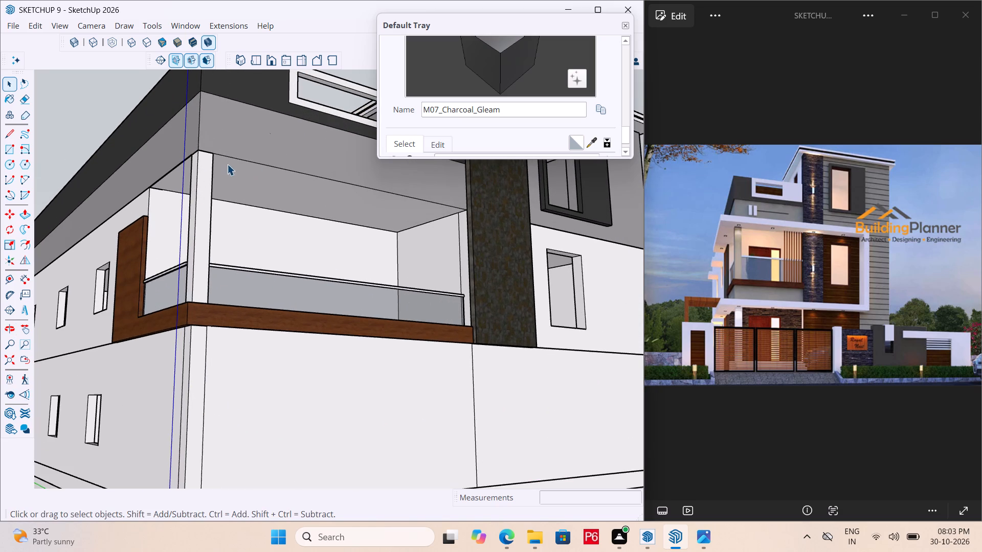
pyautogui.moveTo(227, 164); pyautogui.dragTo(321, 163, button='middle')
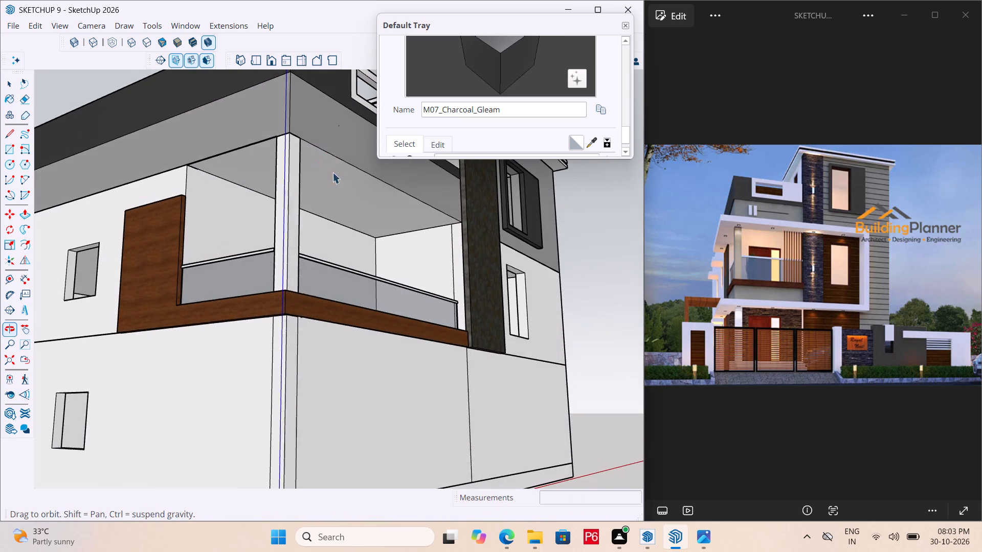
pyautogui.click(434, 246)
pyautogui.tripleClick(450, 242)
pyautogui.click(453, 241)
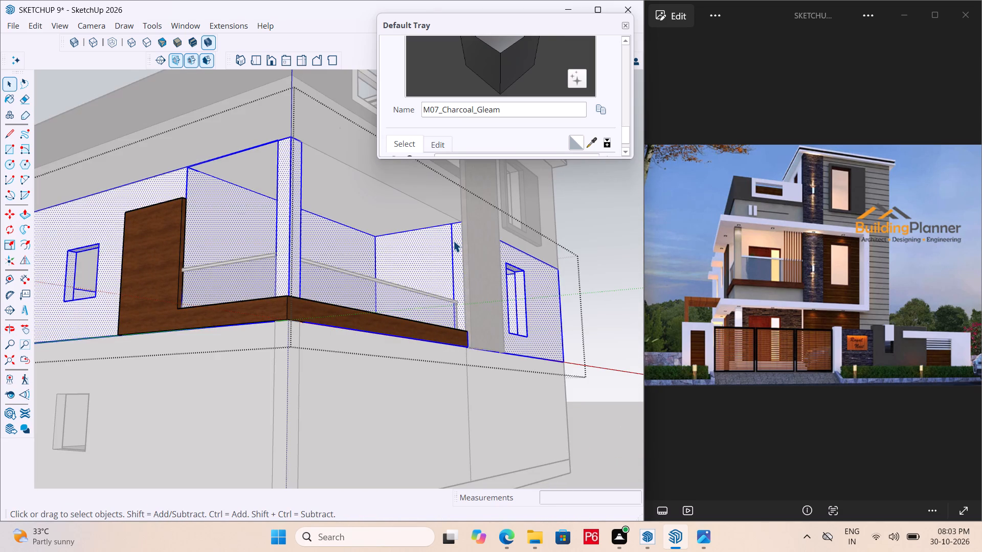
pyautogui.scroll(5, 453, 241)
pyautogui.click(442, 240)
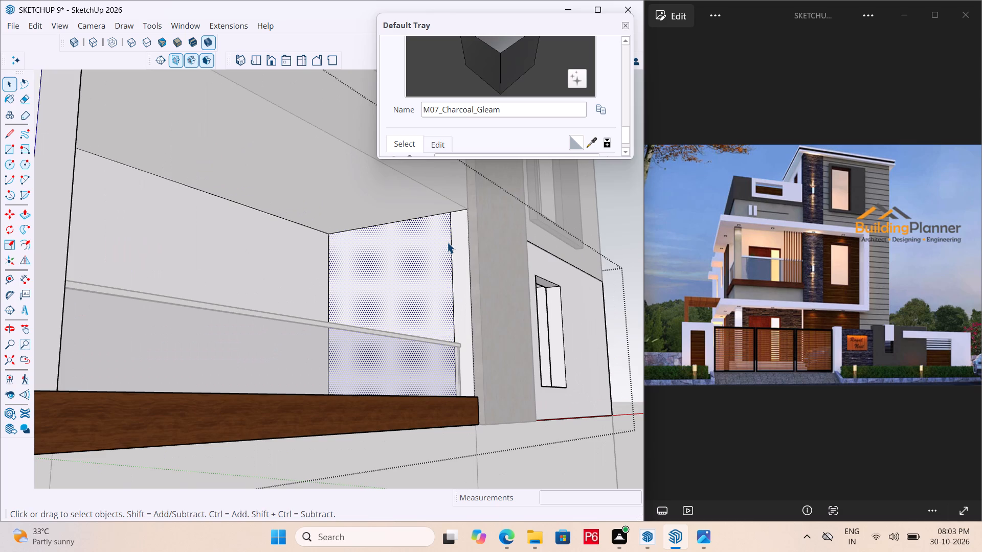
pyautogui.press('e')
pyautogui.doubleClick(451, 243)
# Check the balcony wall from the front, exit the wall group, and save the model.
pyautogui.scroll(-6, 395, 281)
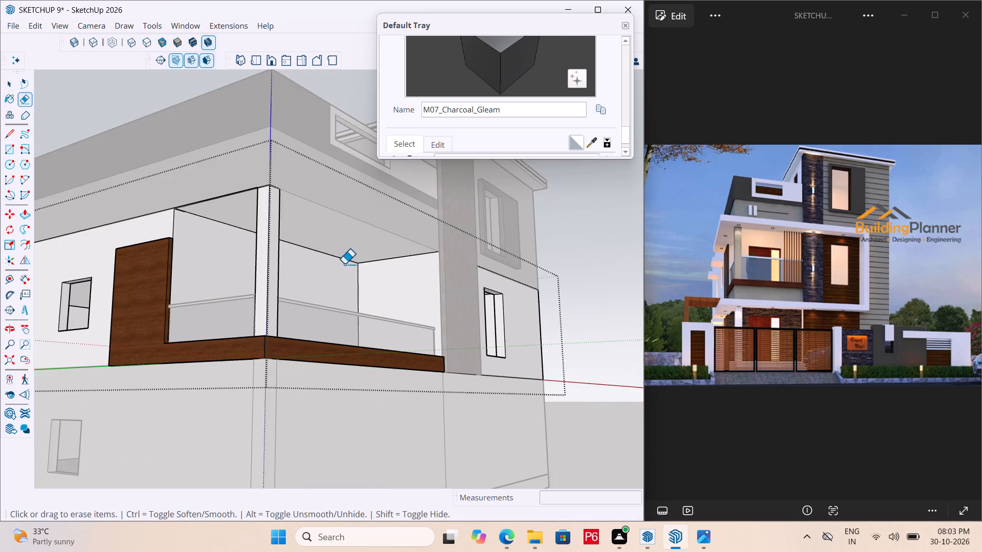
pyautogui.moveTo(323, 254); pyautogui.dragTo(269, 204, button='middle')
pyautogui.moveTo(226, 155); pyautogui.dragTo(0, 206, button='middle')
pyautogui.moveTo(215, 215); pyautogui.dragTo(143, 206, button='middle')
pyautogui.scroll(1, 215, 215)
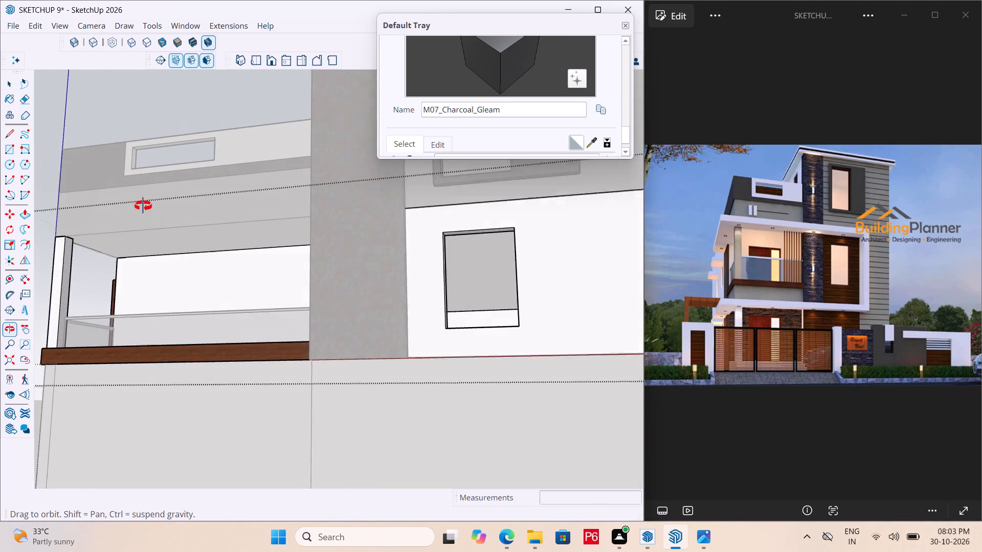
pyautogui.moveTo(143, 206); pyautogui.dragTo(113, 213, button='middle')
pyautogui.scroll(5, 102, 218)
pyautogui.scroll(-1, 131, 264)
pyautogui.moveTo(131, 264); pyautogui.dragTo(139, 261, button='middle')
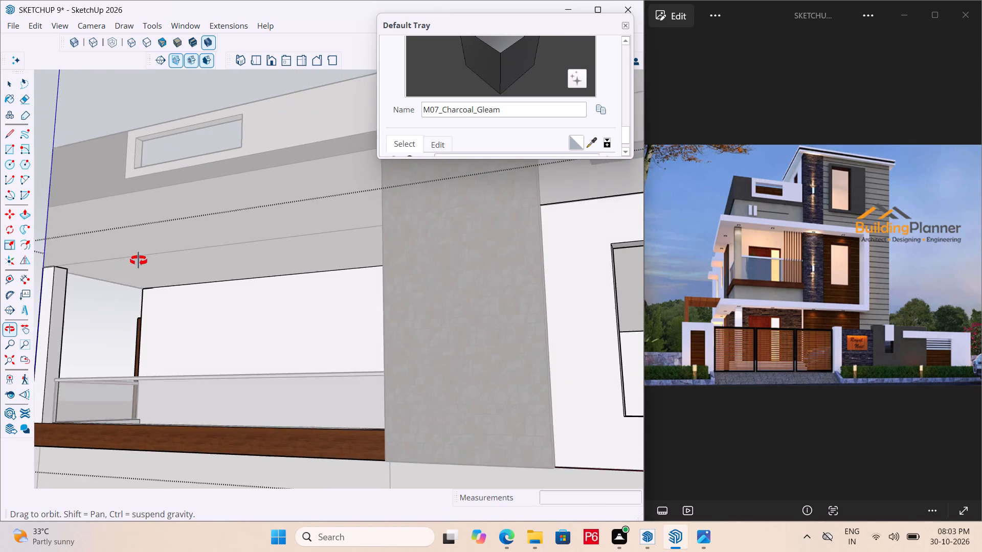
pyautogui.moveTo(139, 261); pyautogui.dragTo(291, 346, button='middle')
pyautogui.scroll(-7, 252, 289)
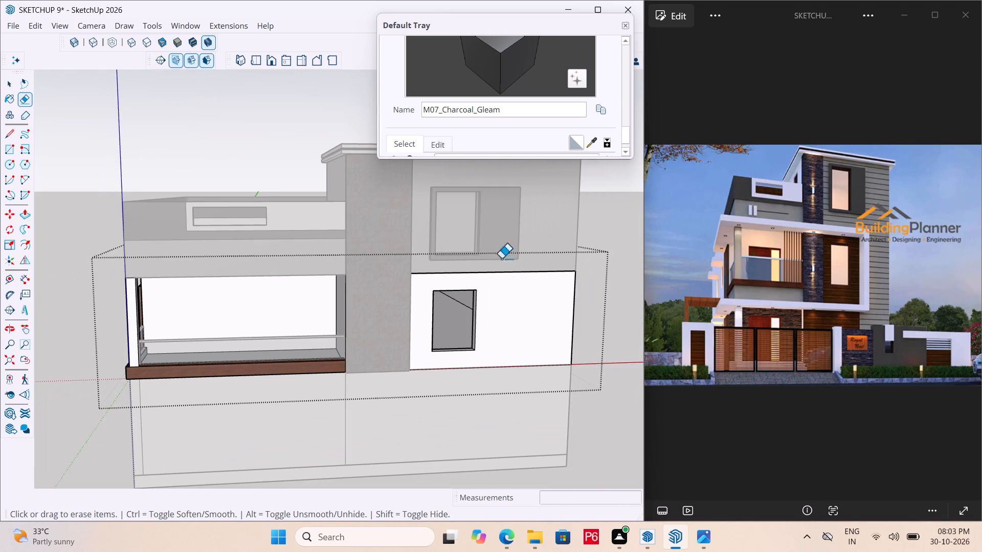
pyautogui.click(613, 232)
pyautogui.press('space')
pyautogui.click(613, 232)
pyautogui.moveTo(236, 286); pyautogui.dragTo(369, 300, button='middle')
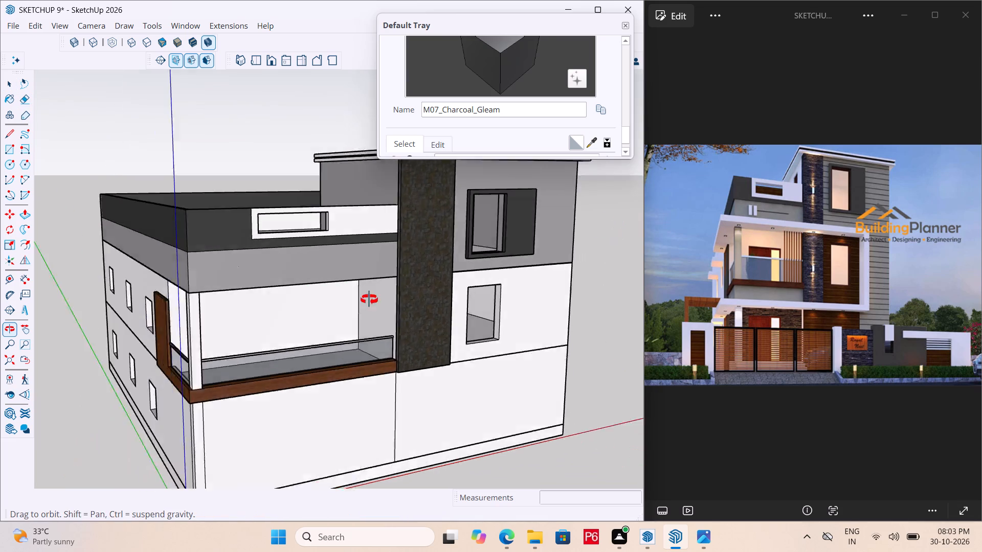
pyautogui.moveTo(369, 300); pyautogui.dragTo(421, 297, button='middle')
pyautogui.hotkey('ctrl', 's')
pyautogui.hotkey('ctrl', 's')
pyautogui.hotkey('ctrl', 's')
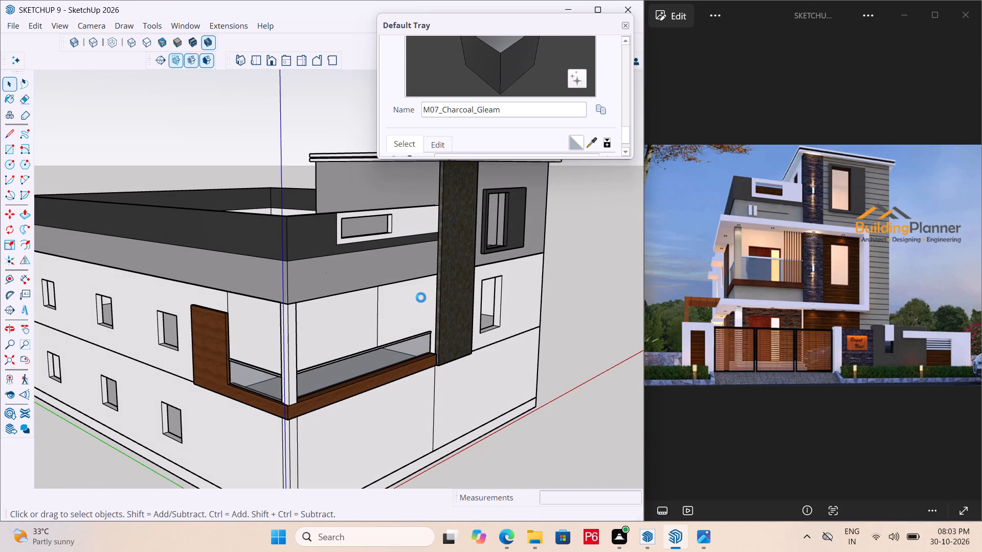
# Push/pull the top of the wooden panel beside the balcony up about 2' 2 7/8" to the grey band's underside, and save.
pyautogui.scroll(1, 199, 288)
pyautogui.moveTo(199, 288); pyautogui.dragTo(228, 370, button='middle')
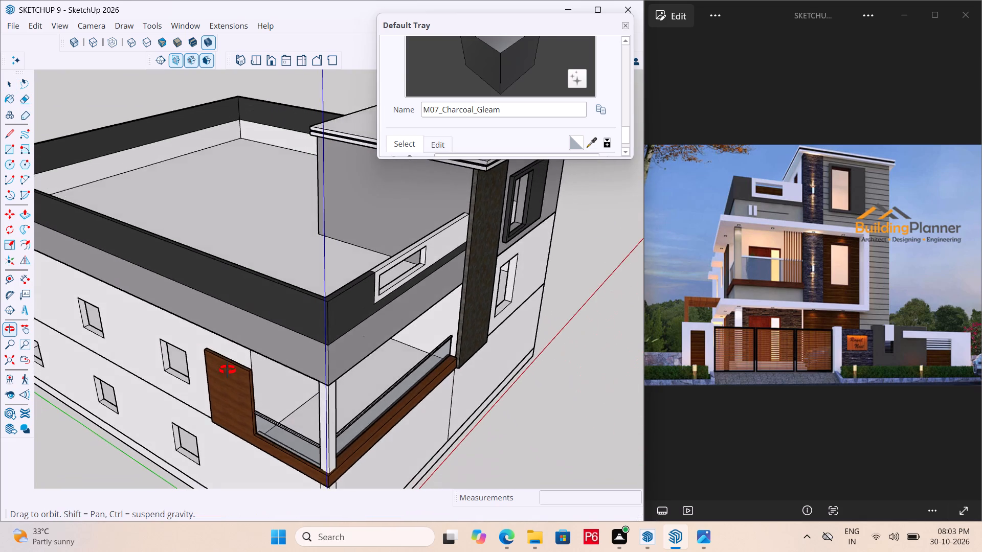
pyautogui.moveTo(228, 370); pyautogui.dragTo(237, 361, button='middle')
pyautogui.scroll(15, 235, 365)
pyautogui.click(249, 369)
pyautogui.tripleClick(249, 368)
pyautogui.click(250, 365)
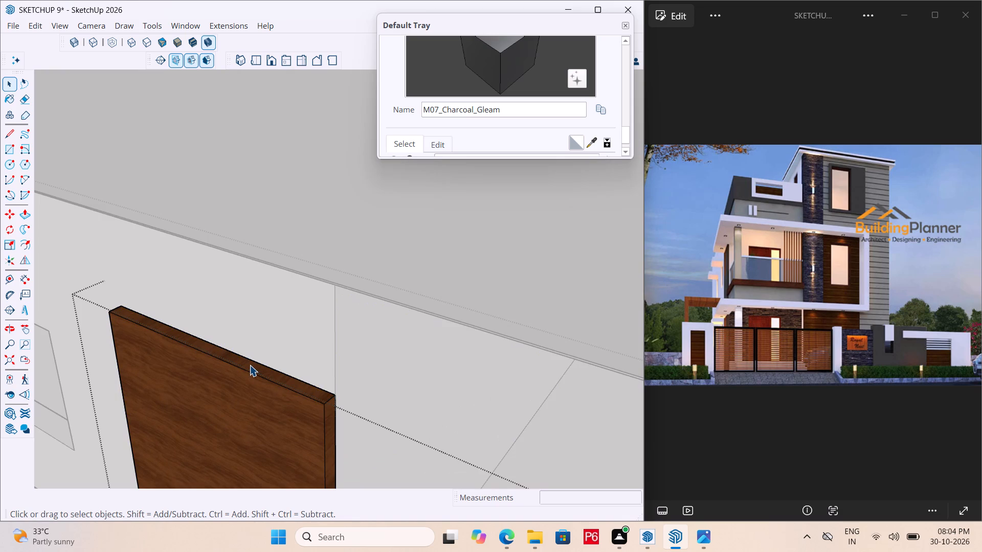
pyautogui.doubleClick(250, 365)
pyautogui.click(252, 366)
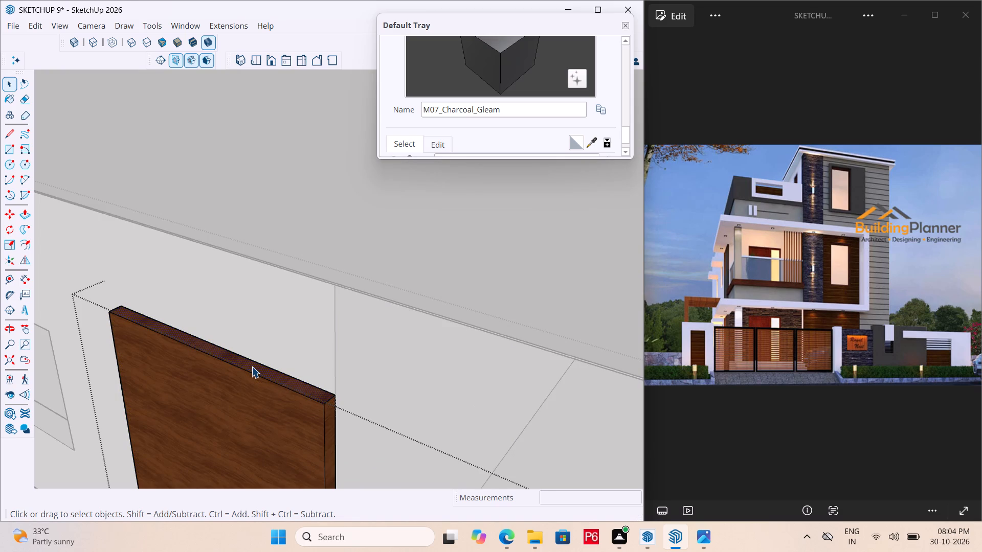
pyautogui.press('p')
pyautogui.click(252, 366)
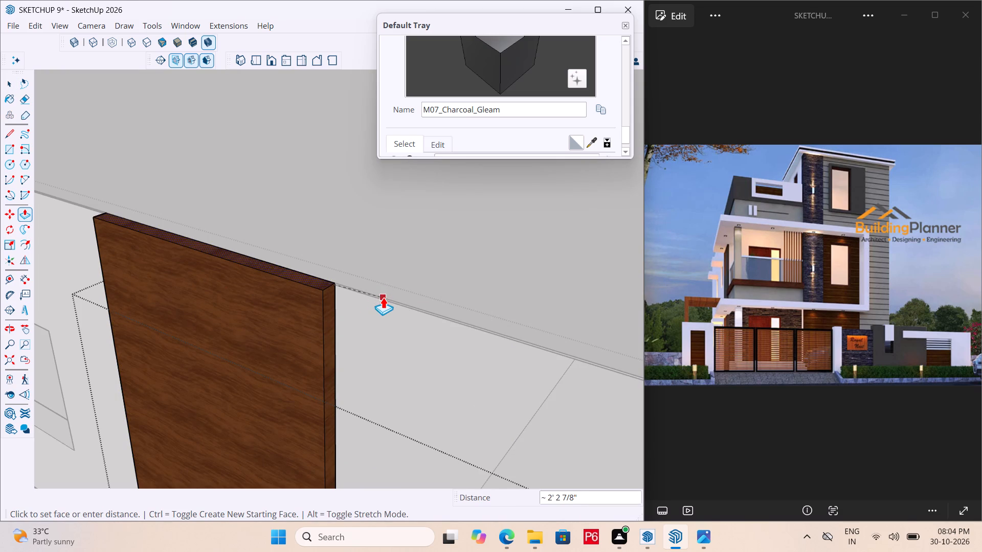
pyautogui.click(383, 297)
pyautogui.scroll(-6, 263, 261)
pyautogui.keyDown('ctrl'); pyautogui.scroll(-3, 216, 275); pyautogui.keyUp('ctrl')
pyautogui.hotkey('ctrl', 's')
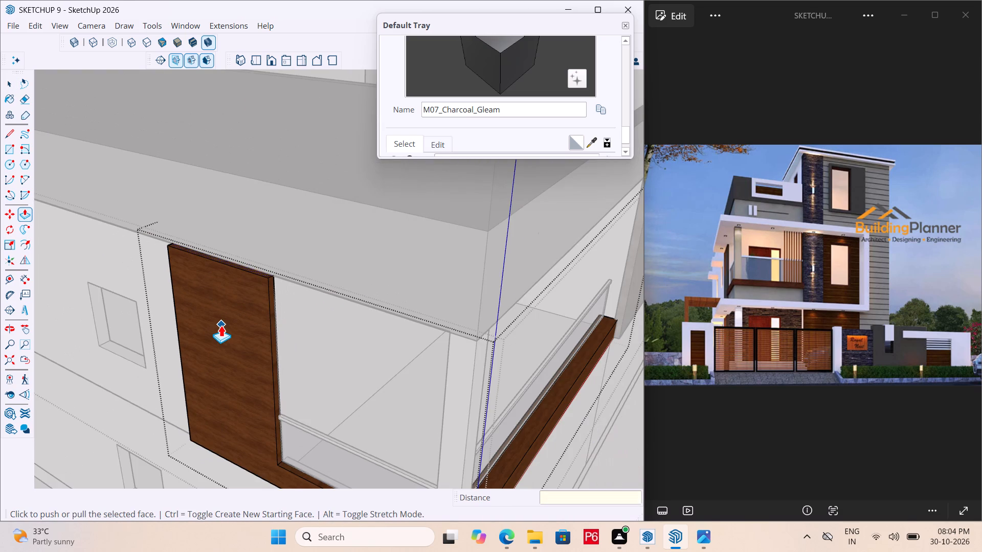
# Push the side face of the wooden balcony cladding inward by 2" and save the model.
pyautogui.press('space')
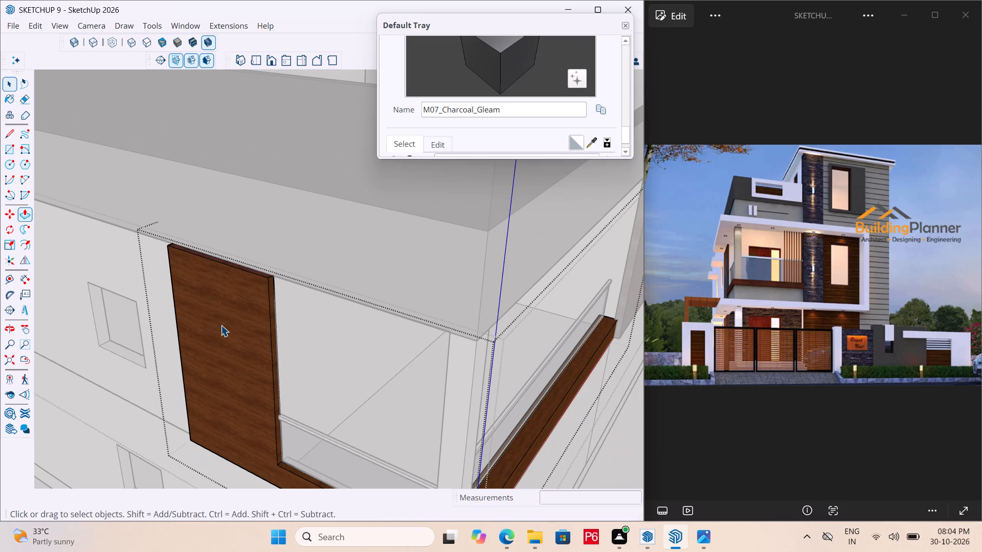
pyautogui.click(214, 351)
pyautogui.press('p')
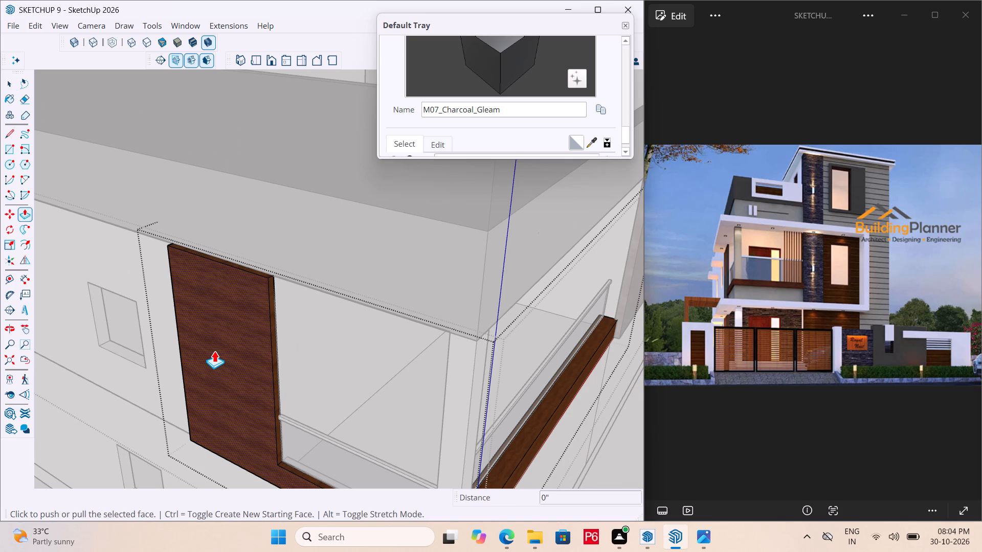
pyautogui.click(214, 351)
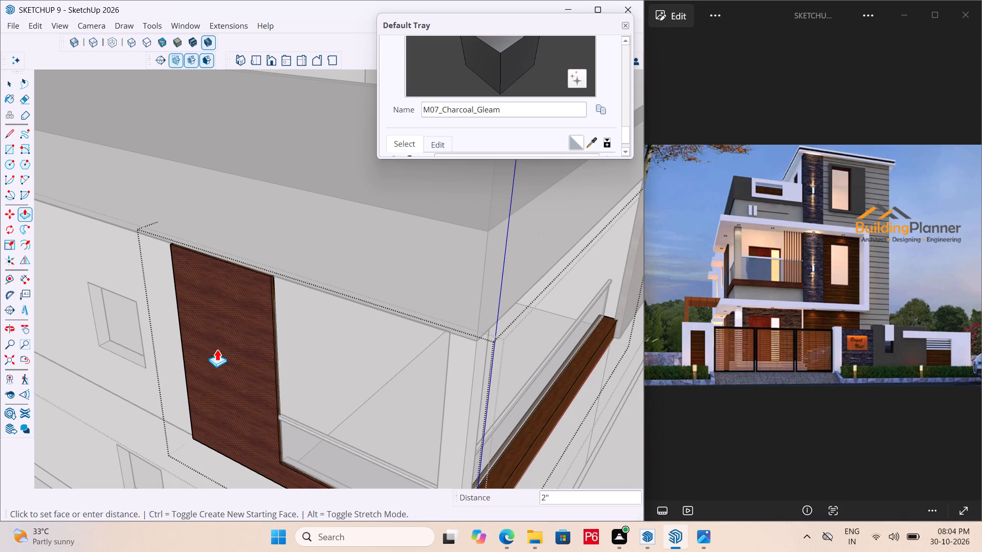
pyautogui.click(217, 349)
pyautogui.scroll(14, 237, 282)
pyautogui.scroll(-1, 234, 252)
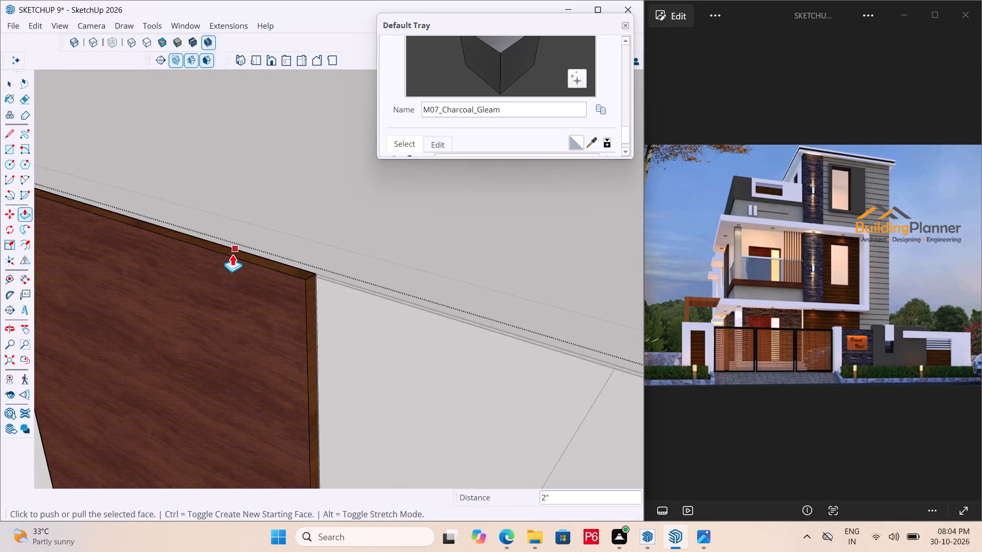
pyautogui.scroll(-10, 232, 254)
pyautogui.hotkey('ctrl', 's')
pyautogui.hotkey('ctrl', 's')
pyautogui.hotkey('ctrl', 's')
pyautogui.hotkey('ctrl', 's')
pyautogui.hotkey('ctrl', 's')
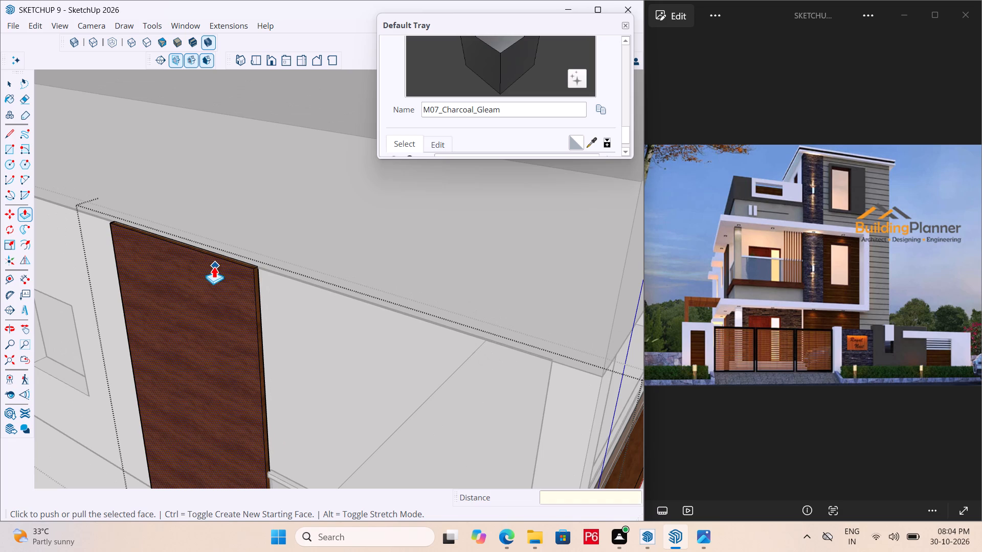
pyautogui.hotkey('ctrl', 's')
# Exit the wooden cladding and wall groups, and save the model.
pyautogui.keyDown('ctrl'); pyautogui.scroll(-5, 180, 248); pyautogui.keyUp('ctrl')
pyautogui.scroll(-5, 170, 249)
pyautogui.press('space')
pyautogui.scroll(-5, 171, 253)
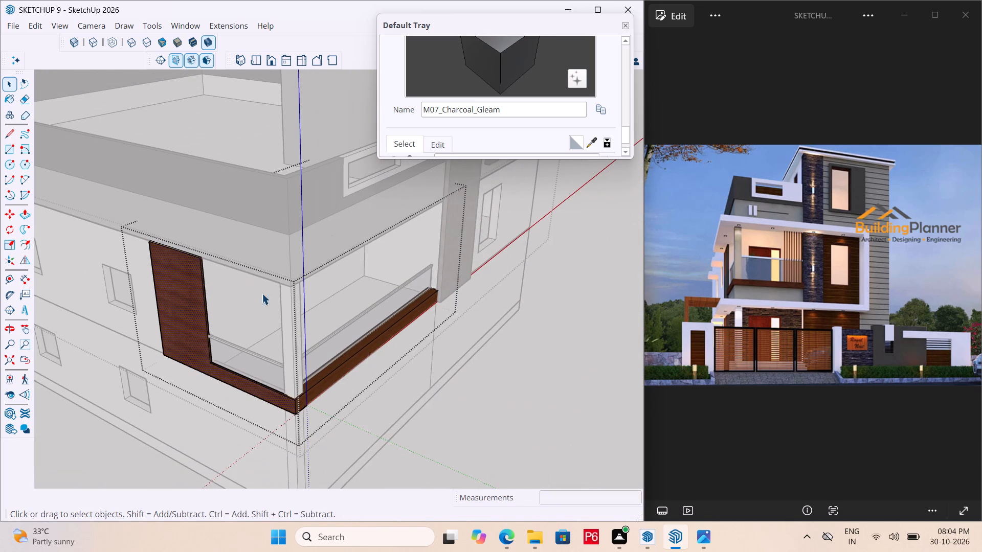
pyautogui.press('space')
pyautogui.click(495, 389)
pyautogui.moveTo(360, 347); pyautogui.dragTo(310, 332, button='middle')
pyautogui.hotkey('ctrl', 's')
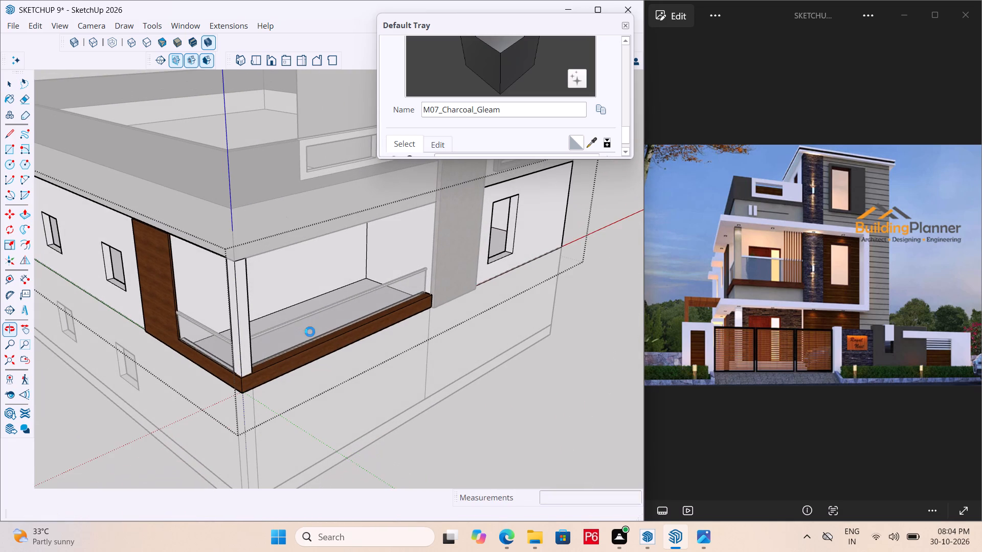
pyautogui.hotkey('ctrl', 's')
pyautogui.hotkey('ctrl', 's')
pyautogui.click(499, 401)
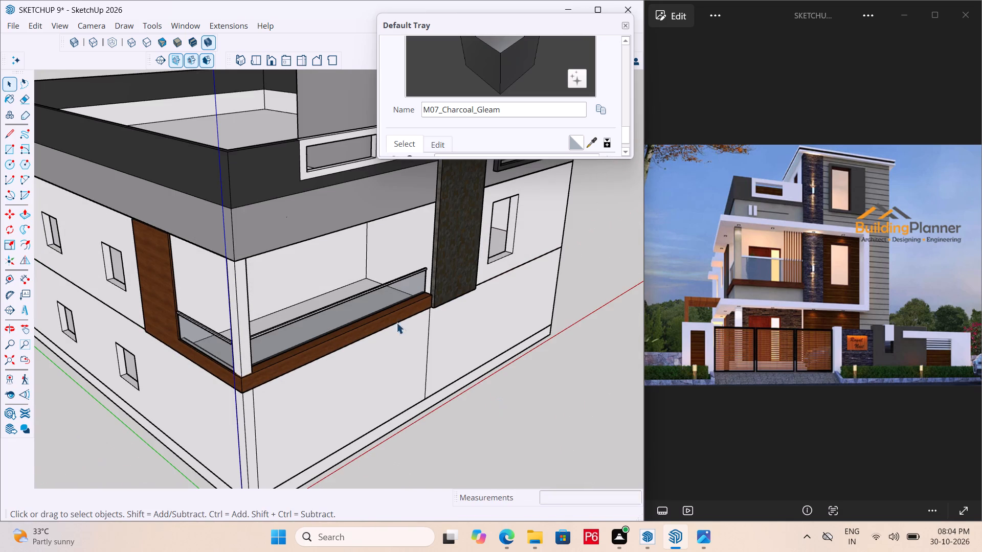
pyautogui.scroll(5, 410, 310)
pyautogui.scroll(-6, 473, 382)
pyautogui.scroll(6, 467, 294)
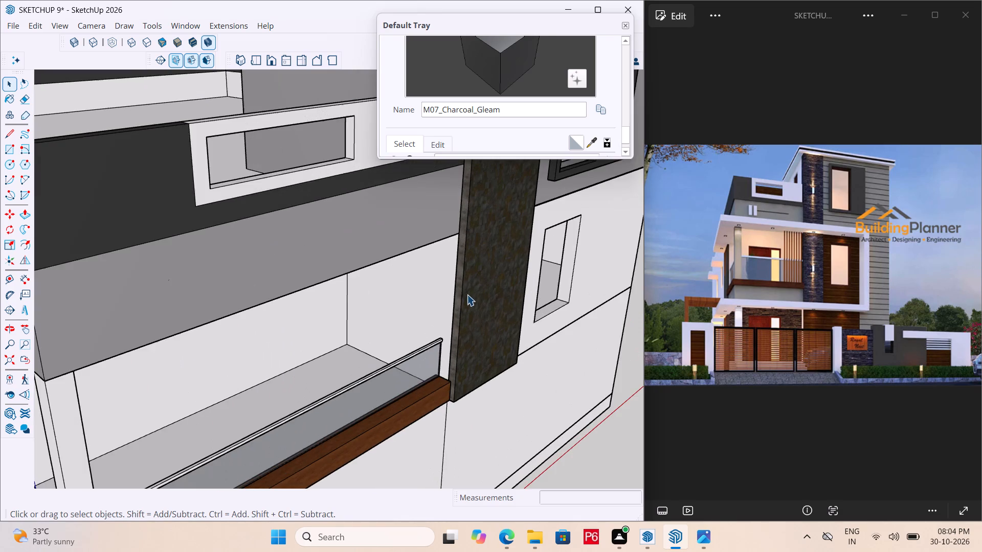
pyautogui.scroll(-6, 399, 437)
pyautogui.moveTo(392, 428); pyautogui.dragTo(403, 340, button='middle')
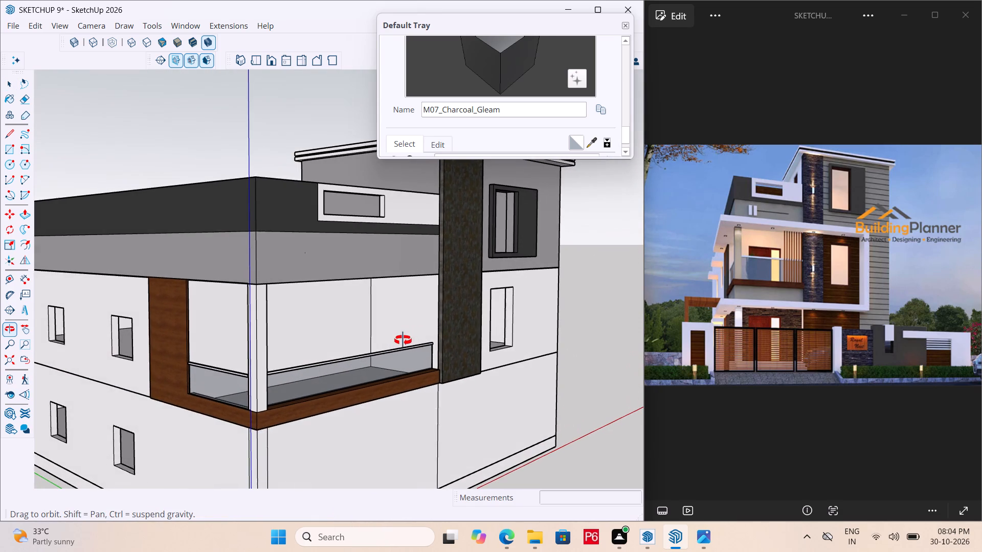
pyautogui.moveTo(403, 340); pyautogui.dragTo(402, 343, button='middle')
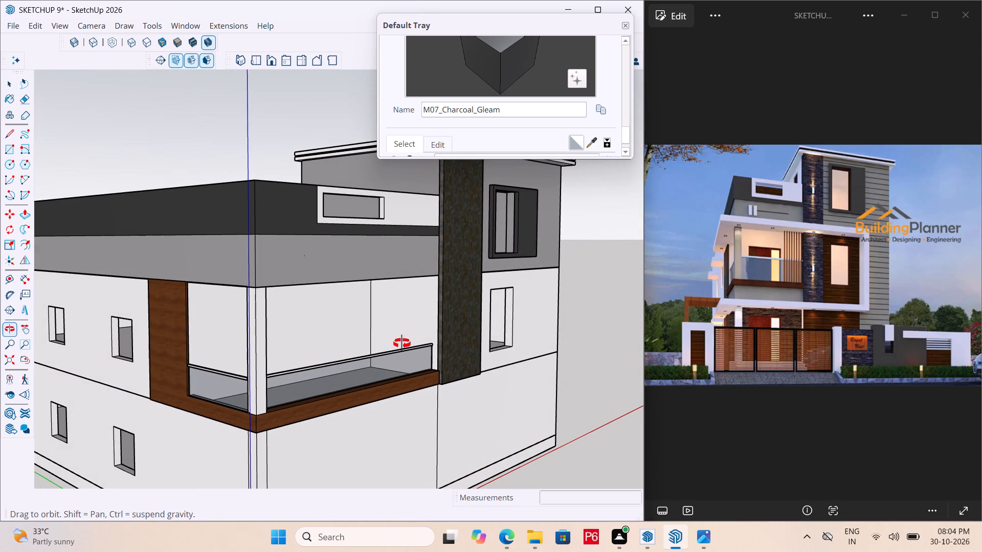
# Draw a rectangle about 10' 1" by 1' under the grey band's front edge, starting at the stone-tiled strip, and group it.
pyautogui.moveTo(402, 343); pyautogui.dragTo(376, 255, button='middle')
pyautogui.scroll(1, 362, 177)
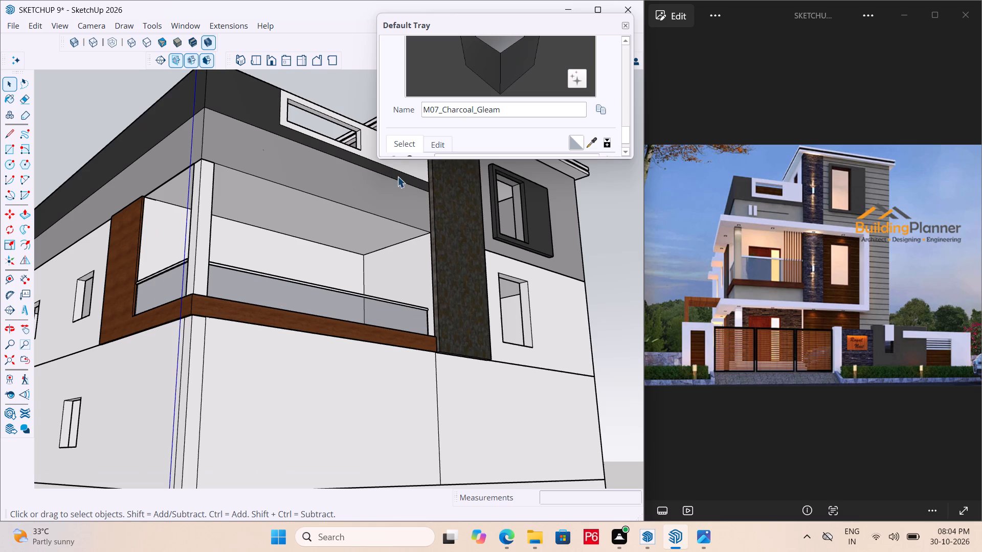
pyautogui.scroll(3, 419, 221)
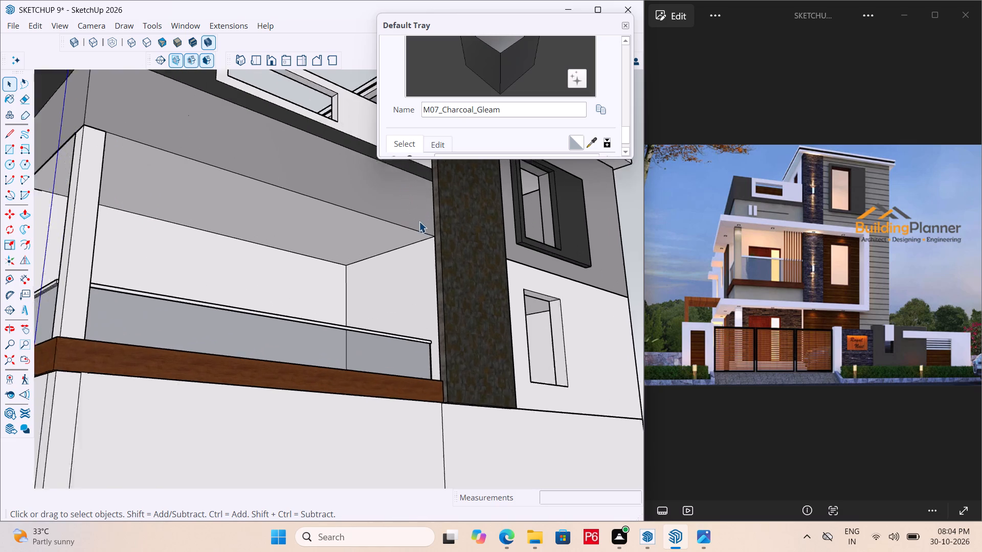
pyautogui.scroll(6, 419, 221)
pyautogui.moveTo(433, 237); pyautogui.dragTo(486, 244, button='middle')
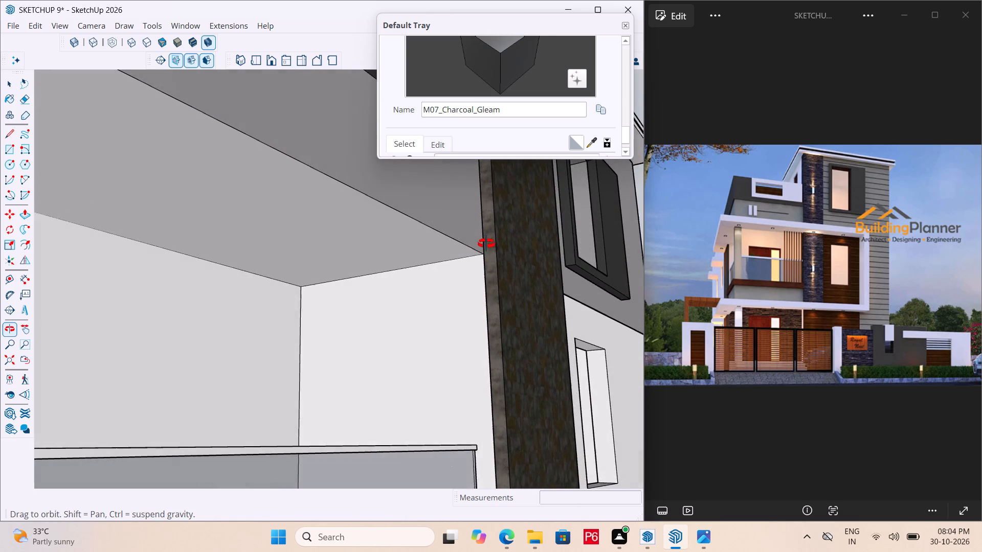
pyautogui.moveTo(486, 244); pyautogui.dragTo(485, 244, button='middle')
pyautogui.press('r')
pyautogui.click(481, 255)
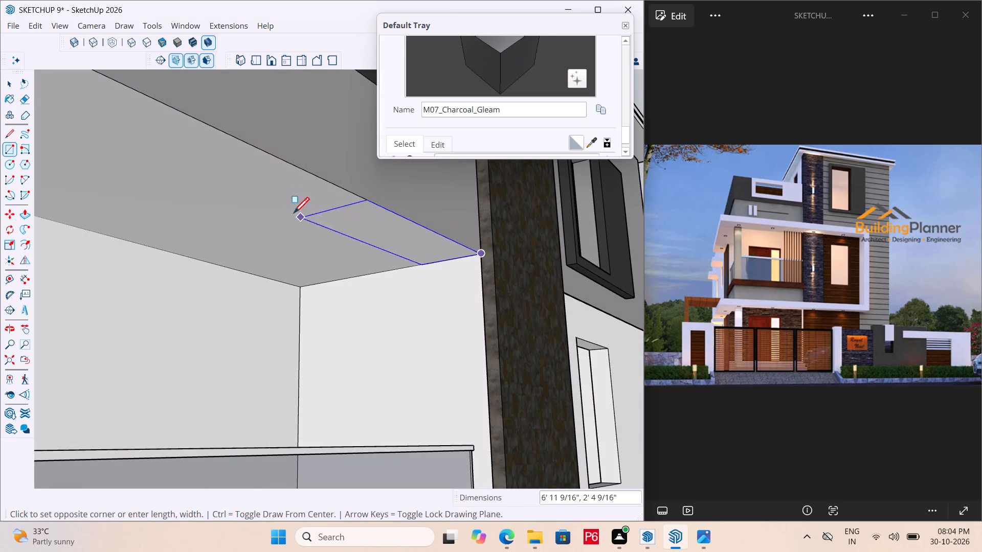
pyautogui.click(276, 179)
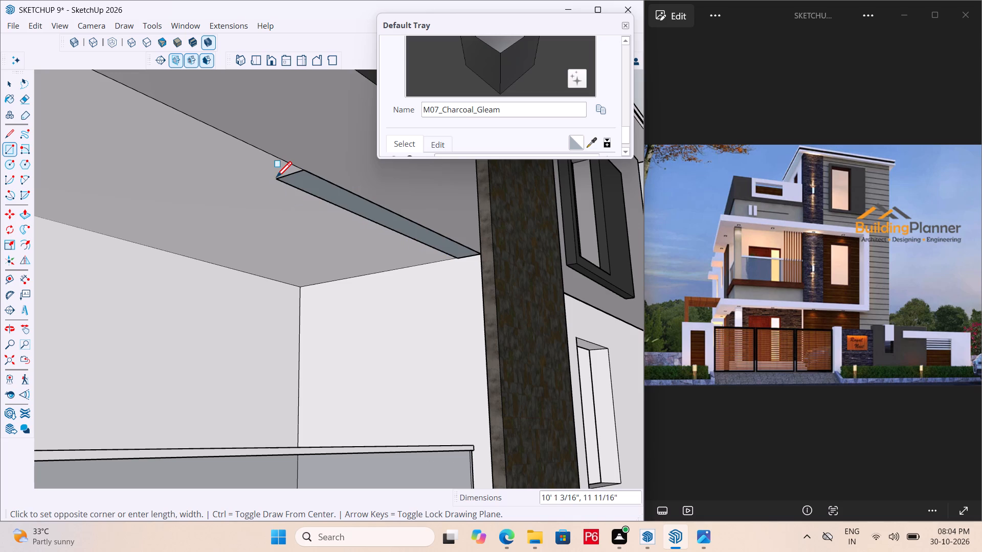
pyautogui.press('space')
pyautogui.doubleClick(297, 183)
pyautogui.rightClick(297, 183)
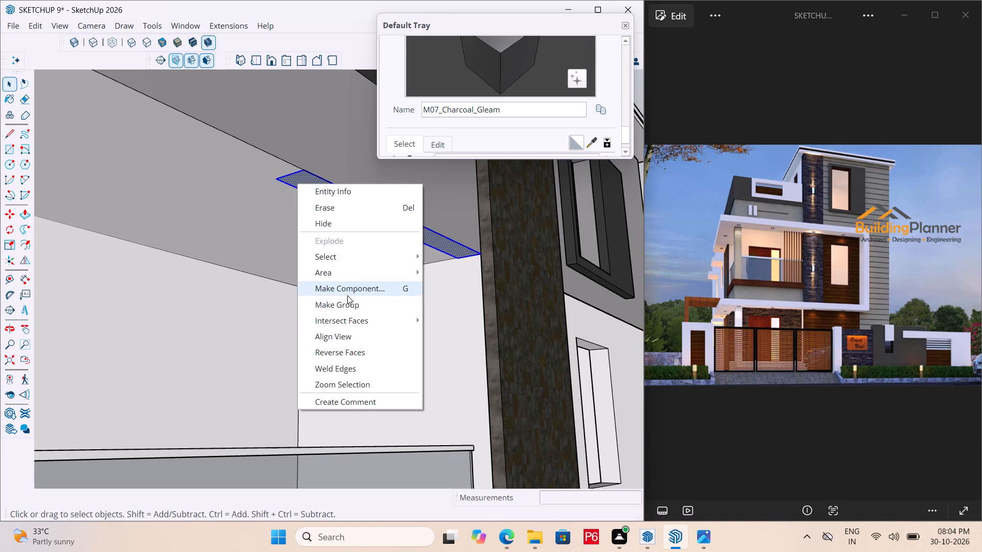
pyautogui.click(347, 302)
# Open the new group above the balcony and push/pull its face down 3" to form a thin slab.
pyautogui.tripleClick(345, 201)
pyautogui.click(338, 196)
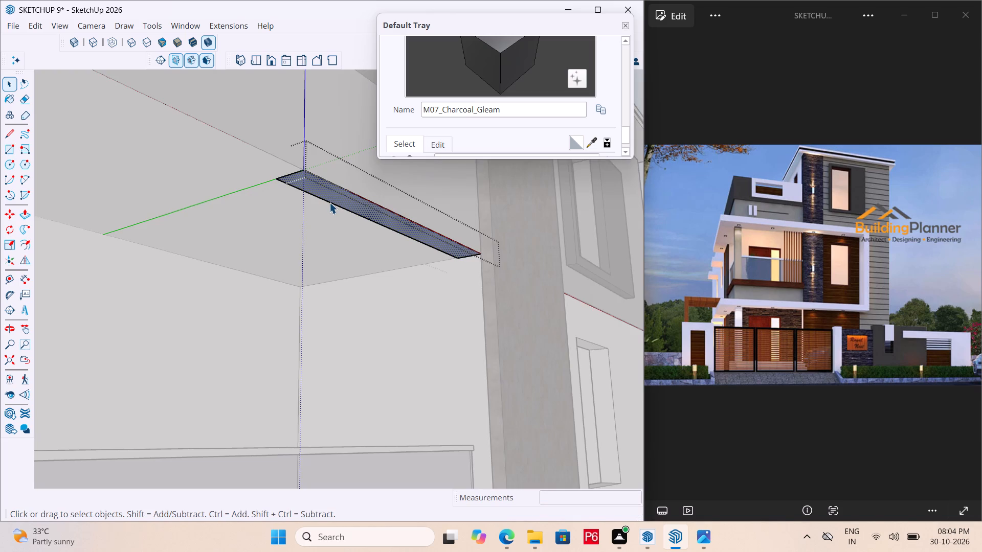
pyautogui.press('p')
pyautogui.click(334, 196)
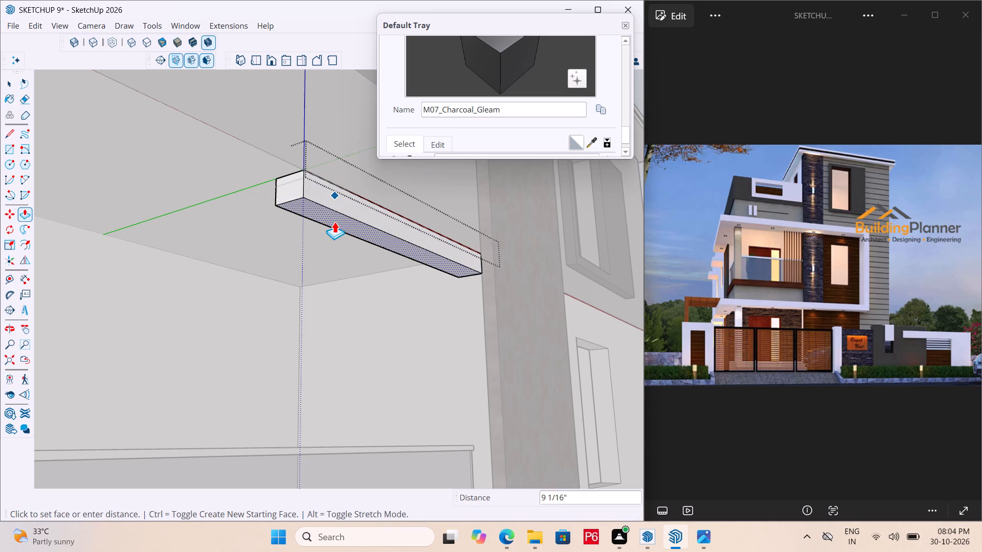
pyautogui.write('3"')
pyautogui.press('Return')
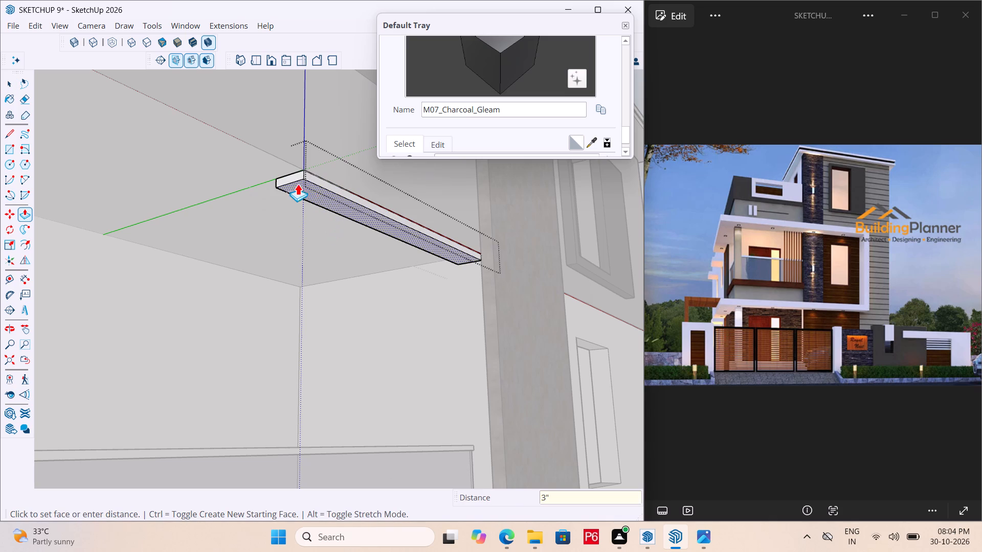
# Extend the slab's free end face about 13' 4 5/16" along the band to the balcony's corner column.
pyautogui.scroll(4, 292, 177)
pyautogui.moveTo(294, 179); pyautogui.dragTo(320, 236, button='middle')
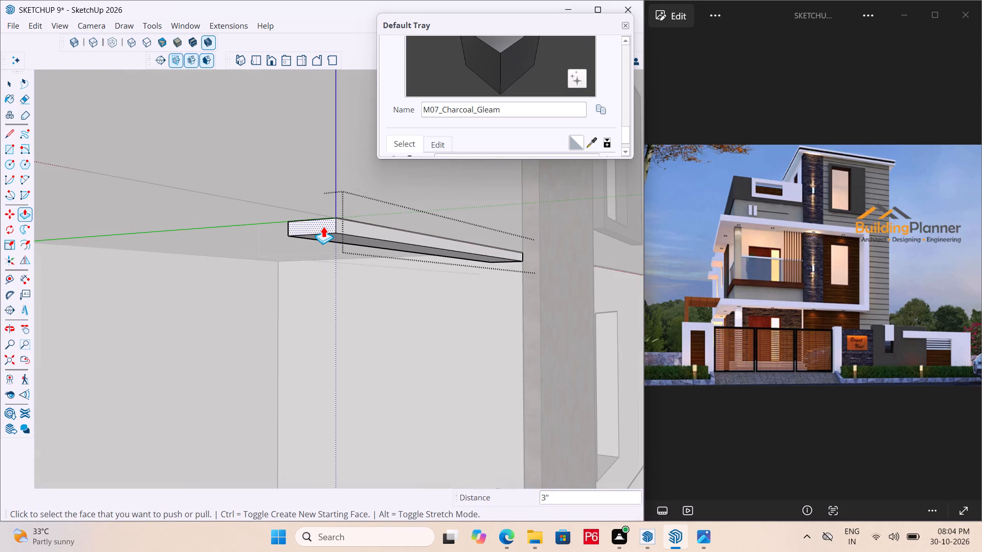
pyautogui.click(323, 226)
pyautogui.scroll(-17, 302, 191)
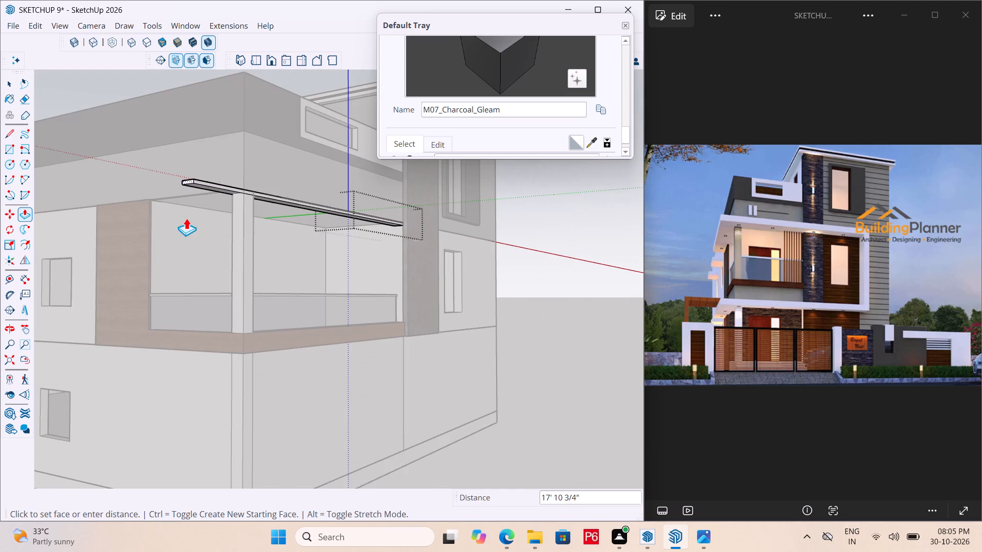
pyautogui.scroll(3, 228, 207)
pyautogui.click(246, 189)
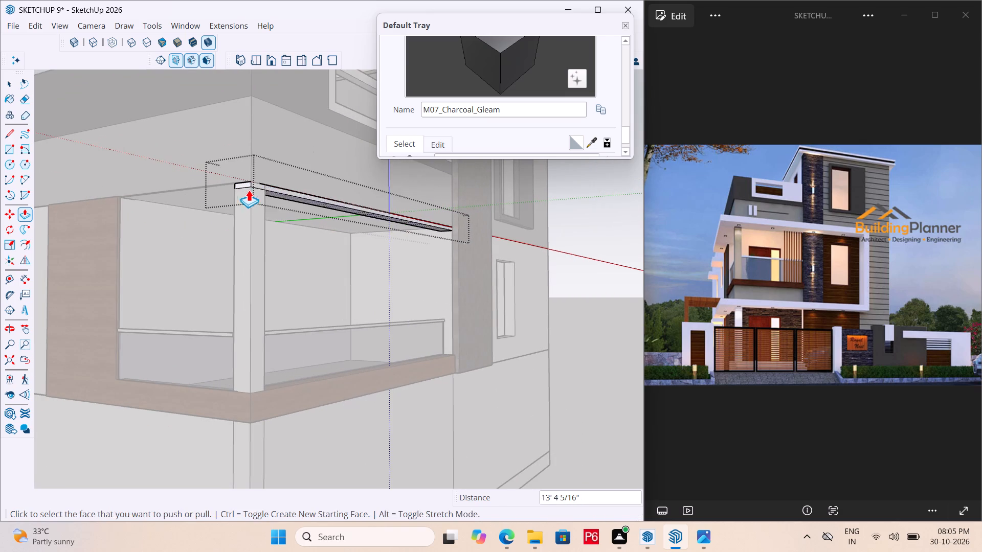
# Push/pull the slab's long front face outward about 3 1/8" beyond the grey band.
pyautogui.moveTo(302, 185); pyautogui.dragTo(262, 231, button='middle')
pyautogui.scroll(9, 262, 231)
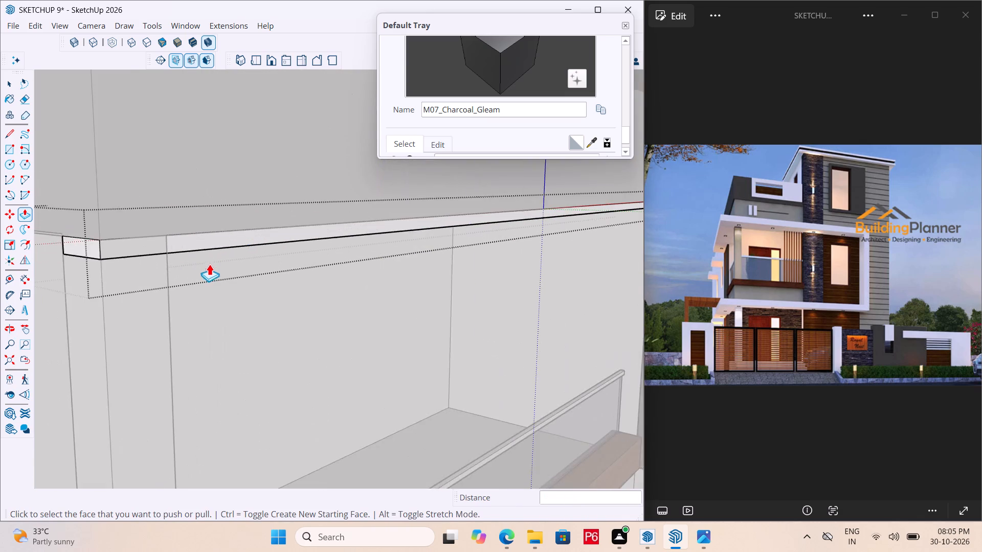
pyautogui.click(228, 234)
pyautogui.moveTo(230, 286); pyautogui.dragTo(202, 144, button='middle')
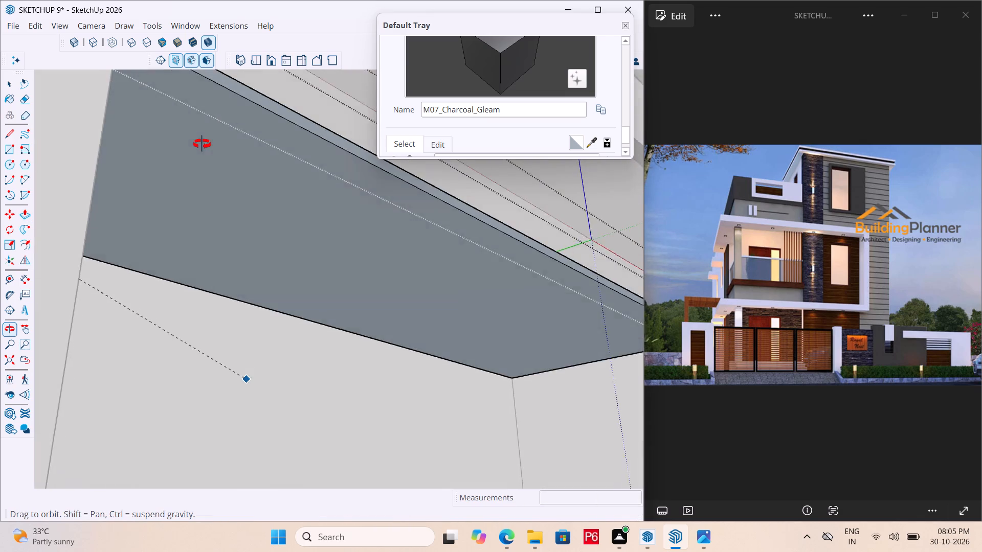
pyautogui.moveTo(202, 144); pyautogui.dragTo(204, 163, button='middle')
pyautogui.scroll(-4, 216, 234)
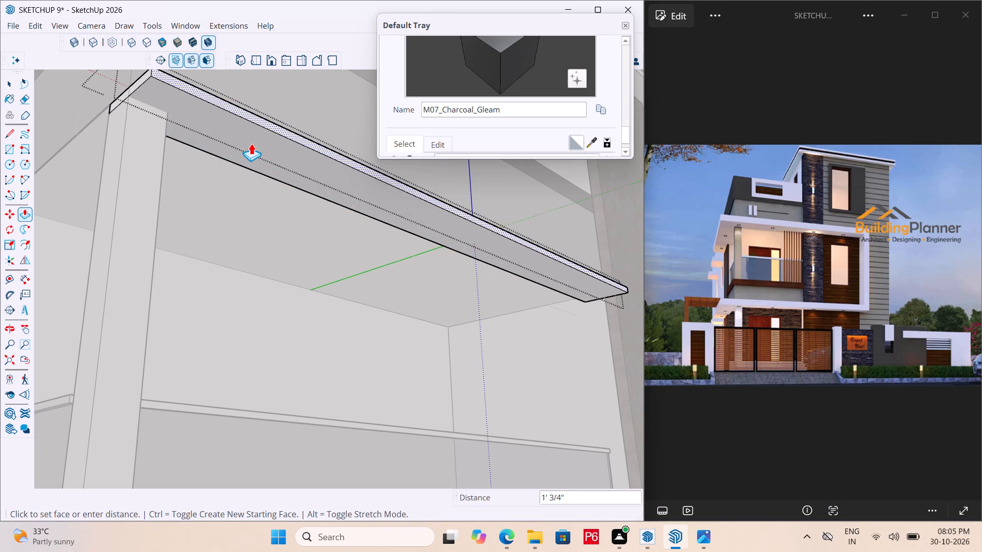
pyautogui.moveTo(236, 154); pyautogui.dragTo(261, 193, button='middle')
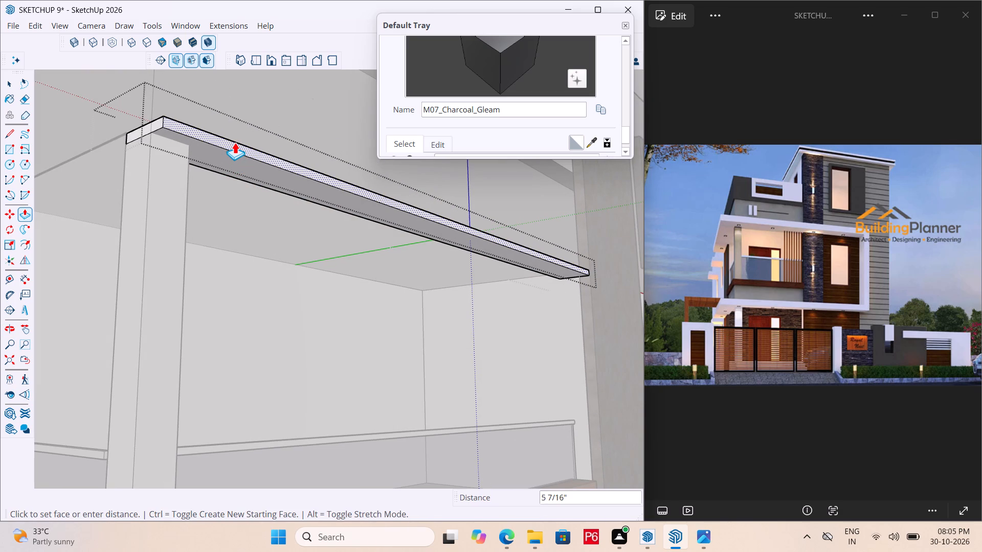
pyautogui.scroll(-1, 234, 144)
pyautogui.moveTo(234, 144); pyautogui.dragTo(238, 183, button='middle')
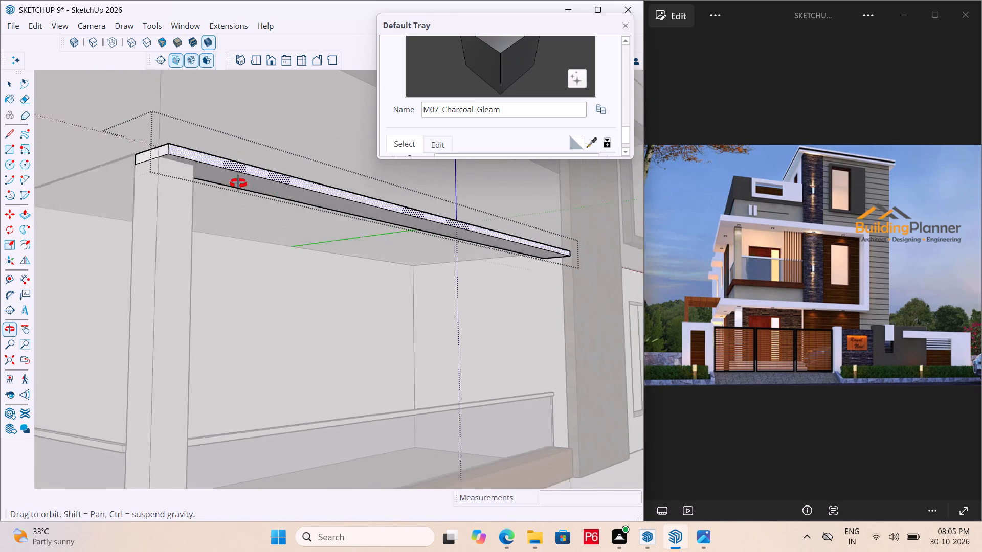
pyautogui.moveTo(238, 183); pyautogui.dragTo(342, 336, button='middle')
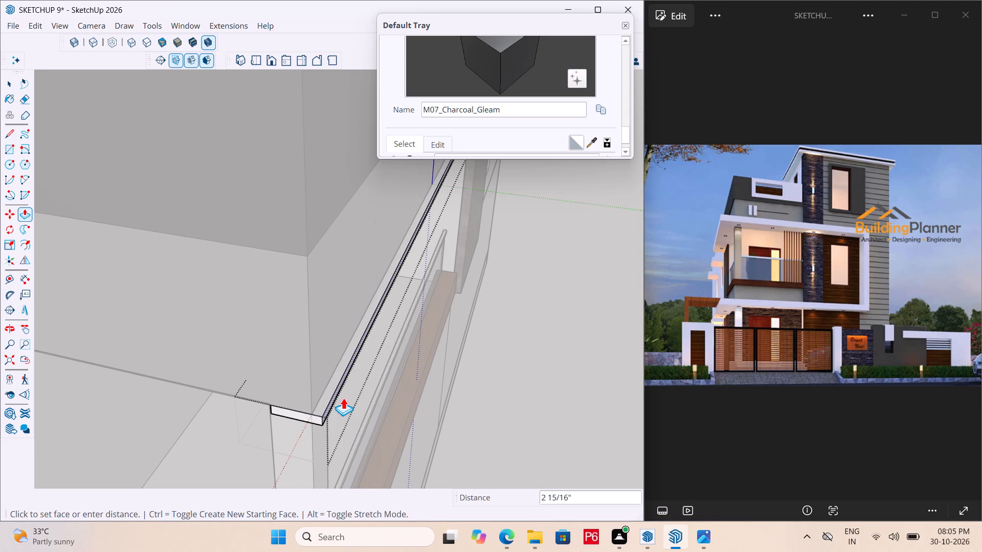
pyautogui.click(344, 398)
# Push/pull the slab's underside down another 4" and save the model.
pyautogui.moveTo(338, 398); pyautogui.dragTo(178, 82, button='middle')
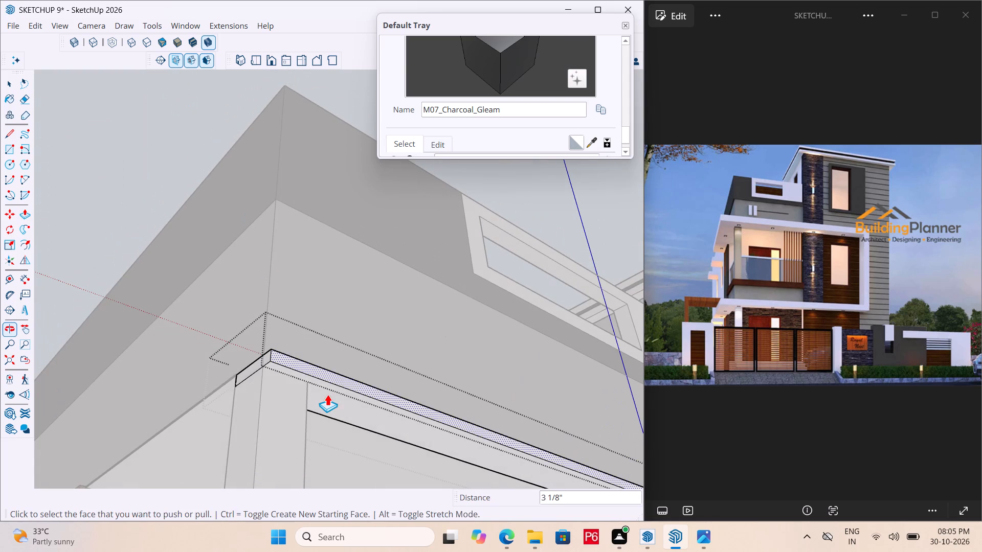
pyautogui.click(329, 393)
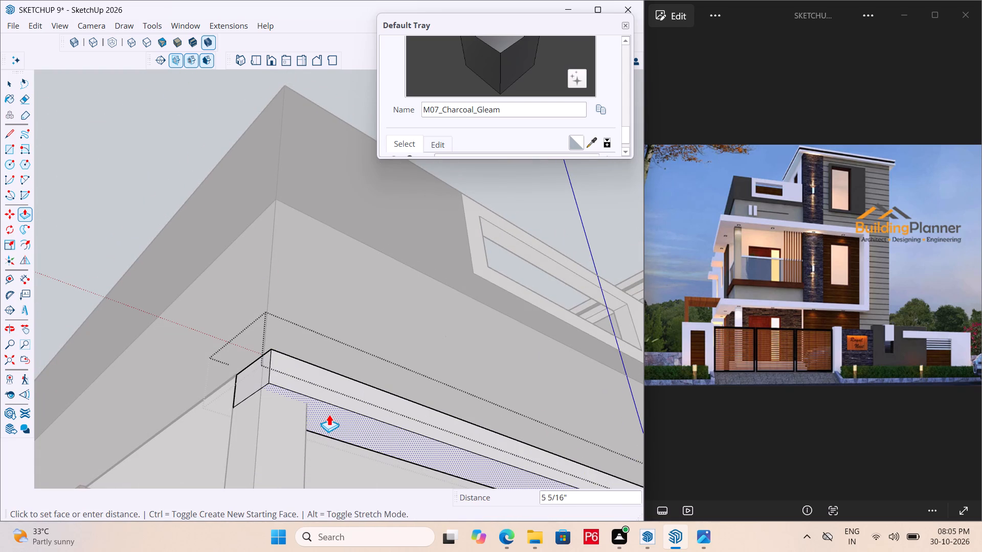
pyautogui.write('4"')
pyautogui.press('Return')
pyautogui.scroll(-5, 157, 369)
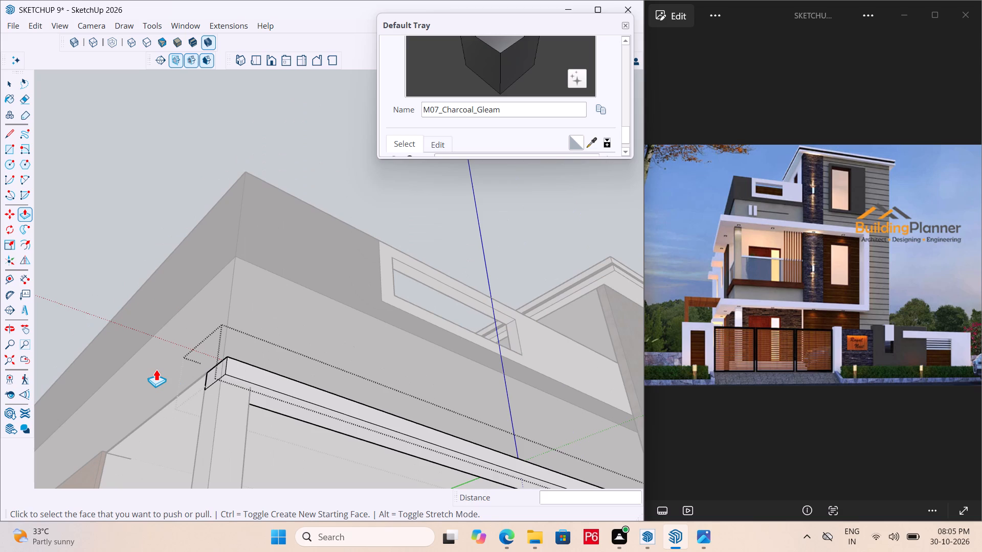
pyautogui.hotkey('ctrl', 's')
pyautogui.hotkey('ctrl', 's')
pyautogui.hotkey('ctrl', 's')
pyautogui.hotkey('ctrl', 's')
# Push/pull the slab's long front face outward until it is flush with the face of the stone-tiled strip.
pyautogui.scroll(-6, 156, 362)
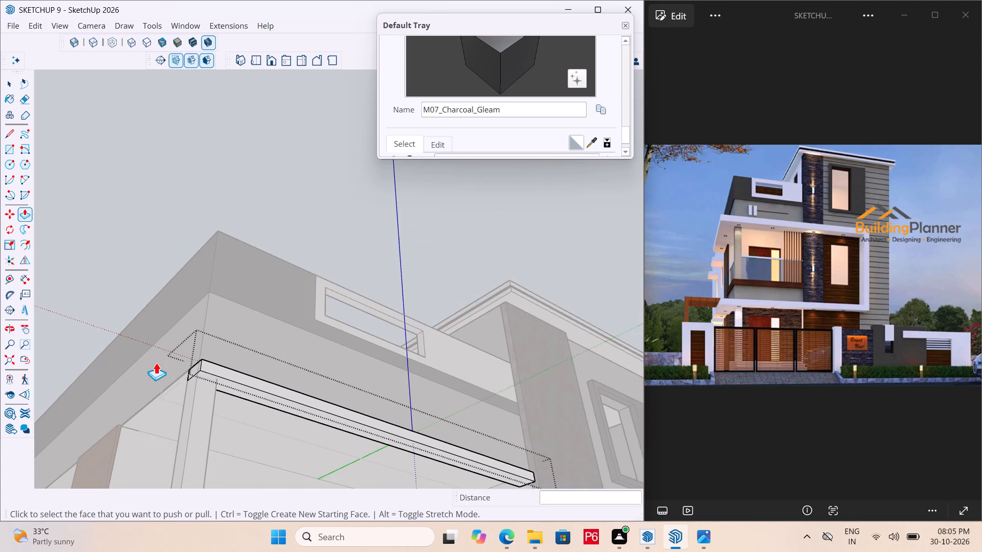
pyautogui.scroll(-4, 154, 361)
pyautogui.moveTo(319, 385); pyautogui.dragTo(52, 507, button='middle')
pyautogui.scroll(-4, 234, 336)
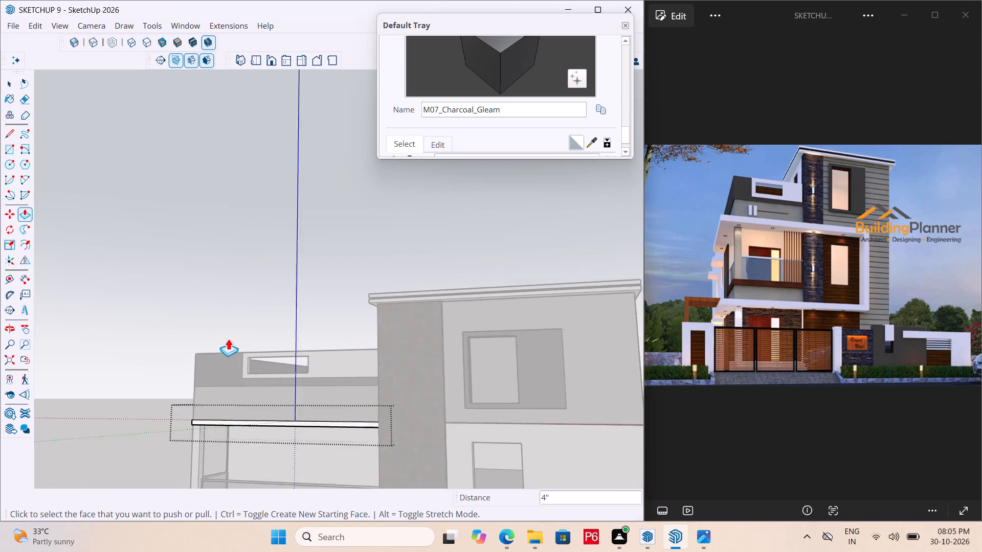
pyautogui.scroll(-2, 228, 338)
pyautogui.scroll(6, 332, 486)
pyautogui.moveTo(387, 432); pyautogui.dragTo(255, 432, button='middle')
pyautogui.scroll(6, 348, 327)
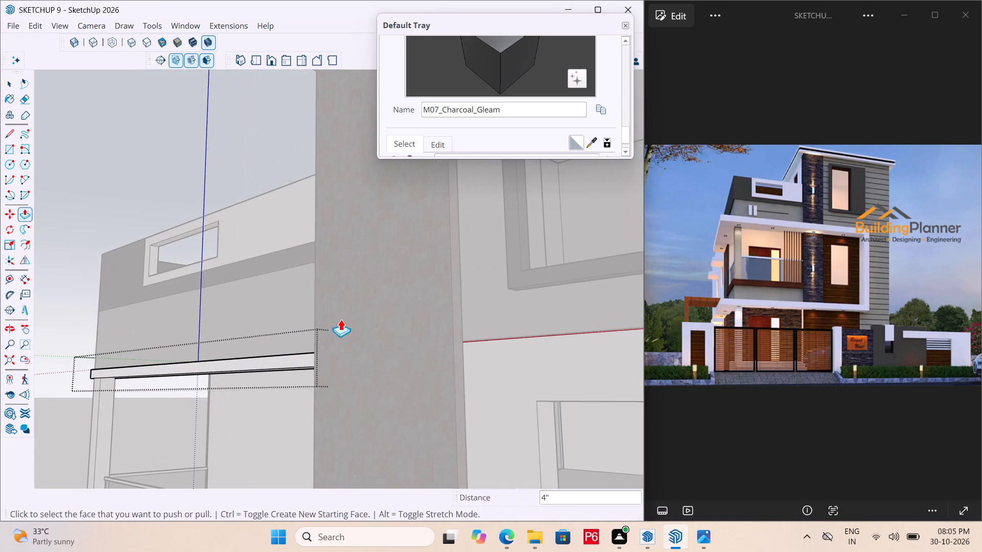
pyautogui.moveTo(341, 319); pyautogui.dragTo(394, 372, button='middle')
pyautogui.scroll(6, 375, 425)
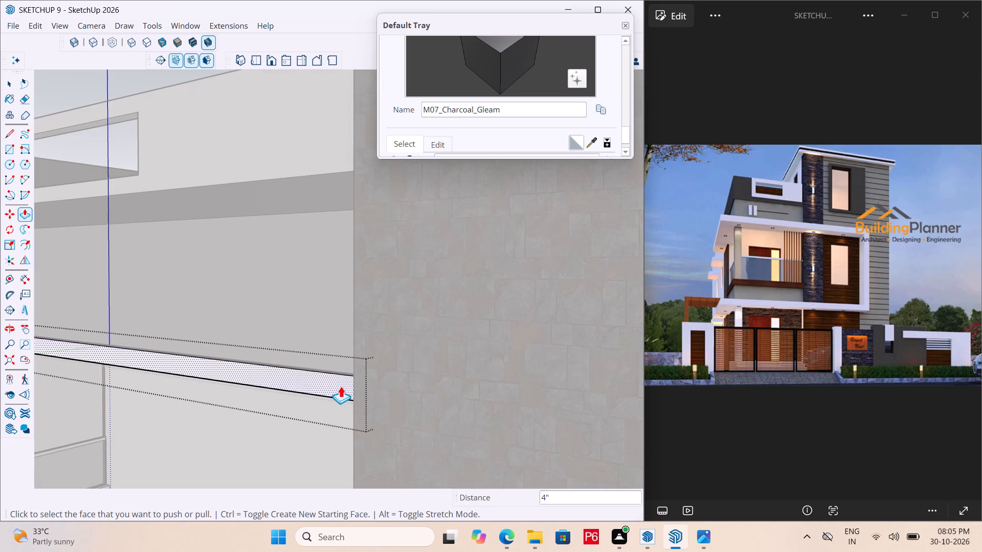
pyautogui.click(349, 383)
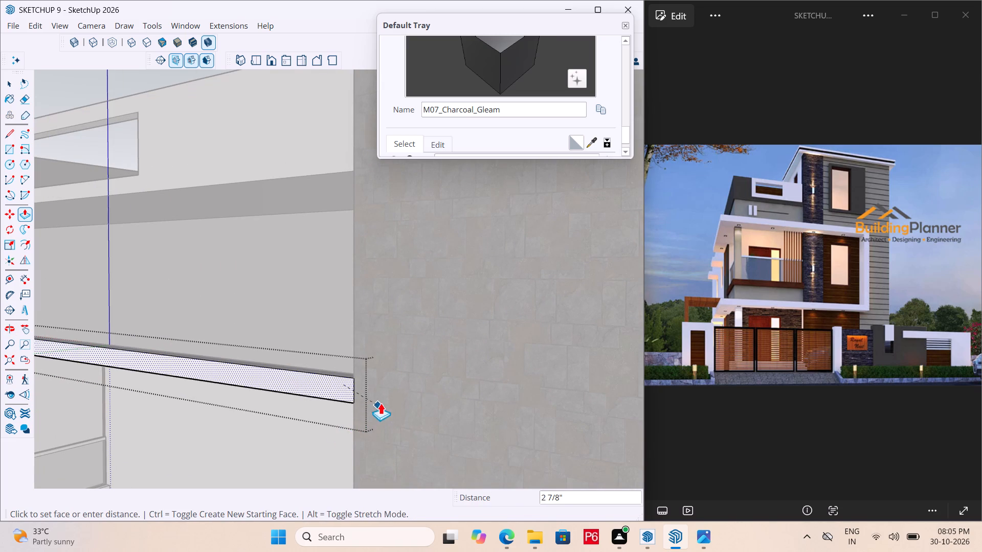
pyautogui.click(405, 390)
# Push/pull the slab's front face a further 6" outward, past the stone-tiled strip.
pyautogui.click(339, 384)
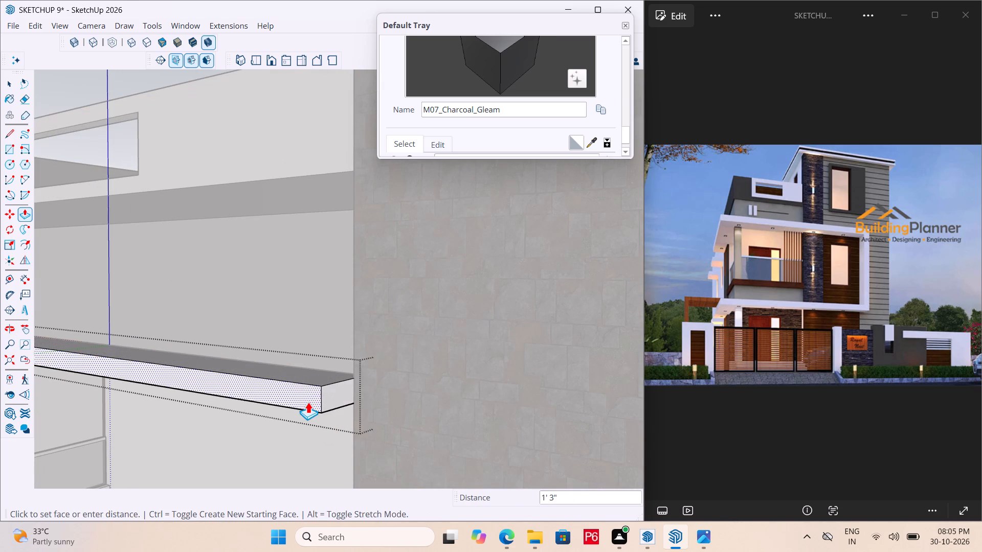
pyautogui.write('6"')
pyautogui.press('Return')
# Extend the slab's end face about 14' 10 3/4" across the tiled strip to the far edge of the window below, and save.
pyautogui.scroll(2, 355, 388)
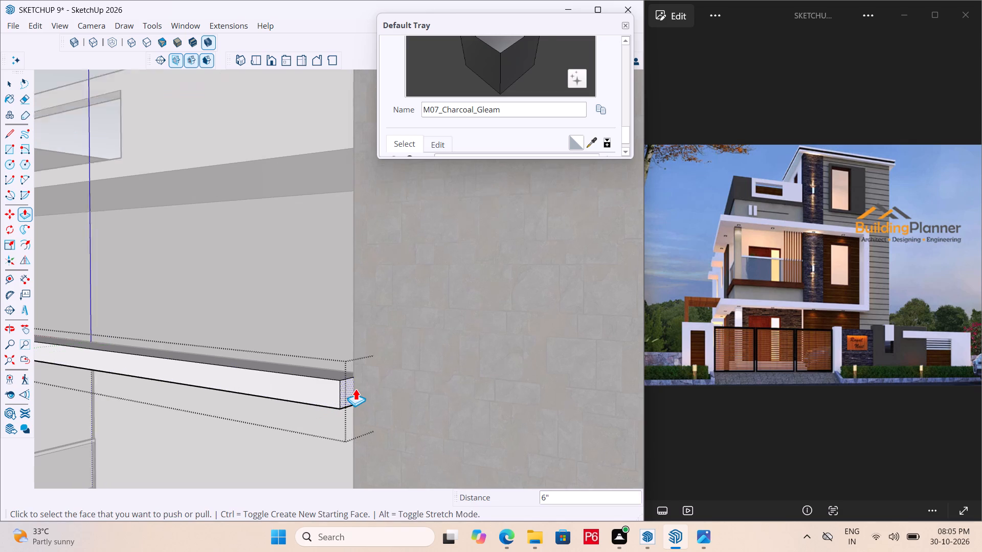
pyautogui.scroll(1, 355, 388)
pyautogui.click(343, 395)
pyautogui.scroll(-7, 377, 370)
pyautogui.scroll(-4, 324, 359)
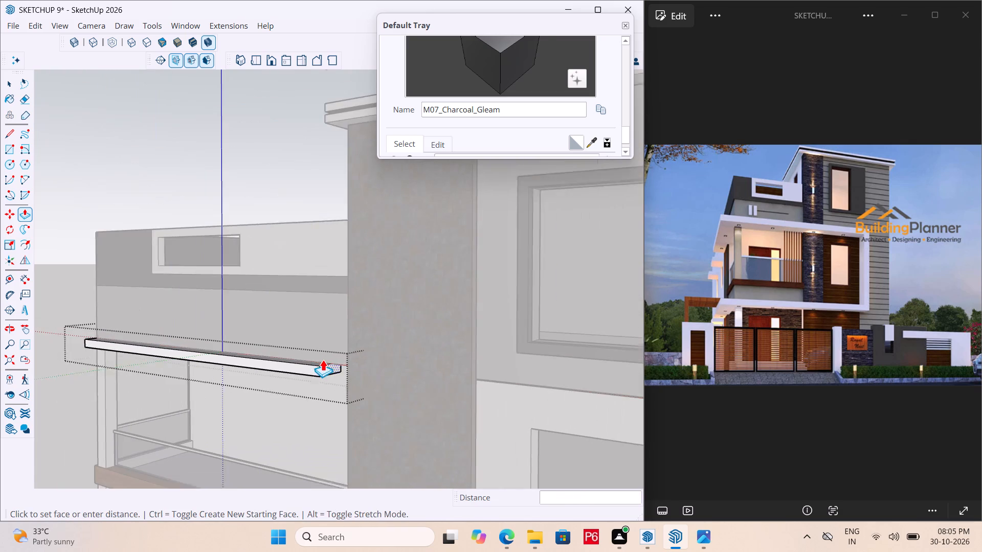
pyautogui.scroll(-2, 323, 359)
pyautogui.scroll(-4, 426, 386)
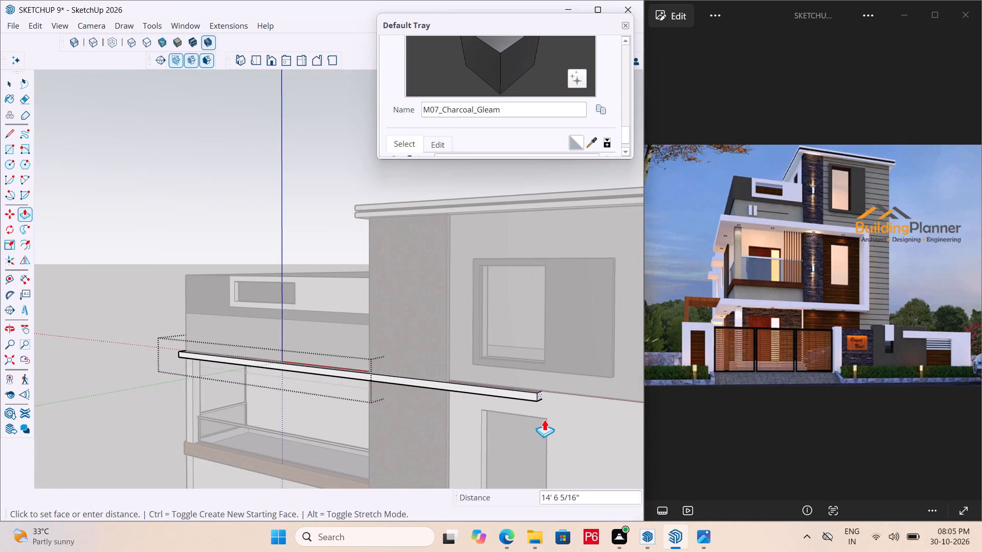
pyautogui.click(544, 458)
pyautogui.scroll(4, 547, 386)
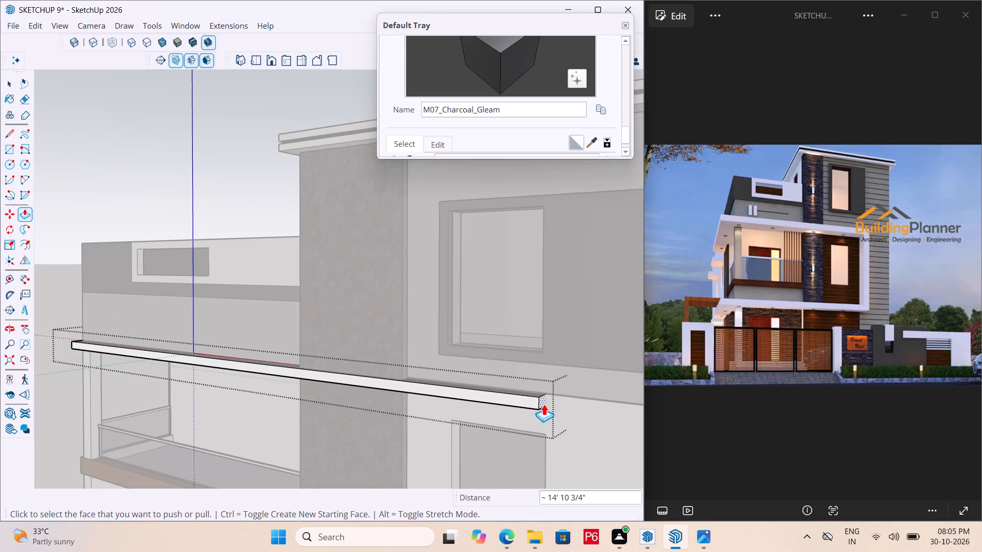
pyautogui.click(544, 404)
pyautogui.click(546, 461)
pyautogui.scroll(-5, 485, 361)
pyautogui.hotkey('ctrl', 's')
pyautogui.hotkey('ctrl', 's')
pyautogui.hotkey('ctrl', 's')
pyautogui.hotkey('ctrl', 's')
# Push/pull the slab's end face 6" beyond the window edge as a new segment, keeping the dividing edge.
pyautogui.scroll(-4, 395, 343)
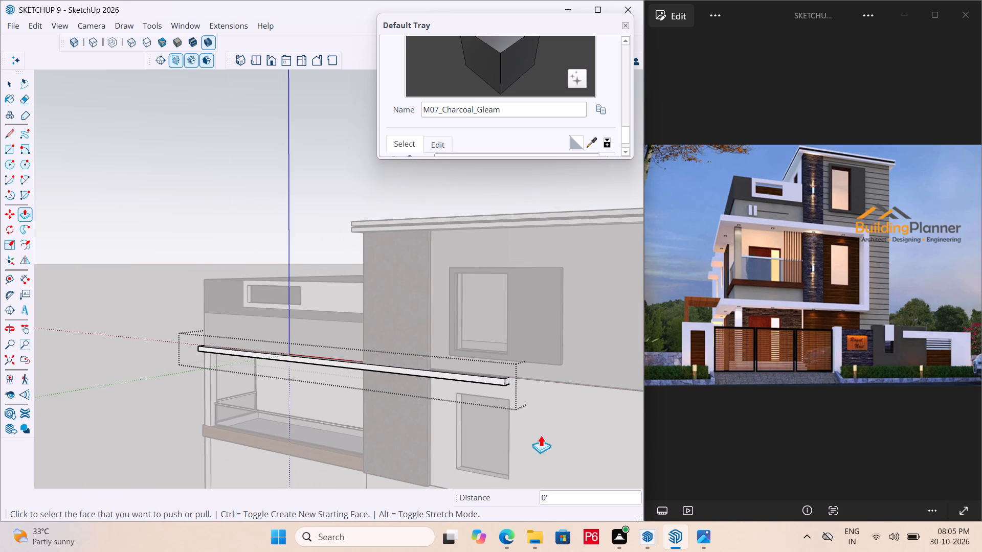
pyautogui.scroll(-3, 453, 389)
pyautogui.scroll(12, 521, 420)
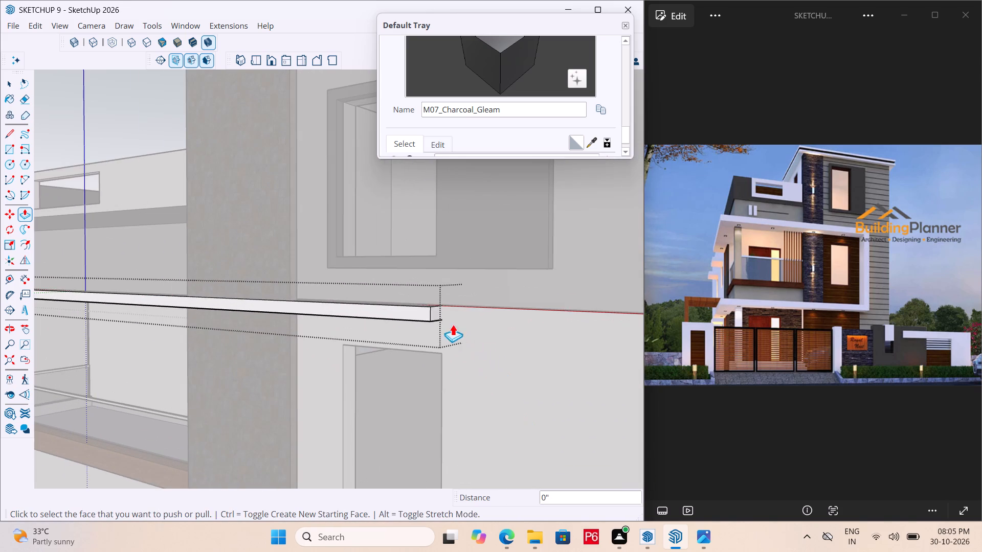
pyautogui.scroll(3, 426, 297)
pyautogui.click(426, 298)
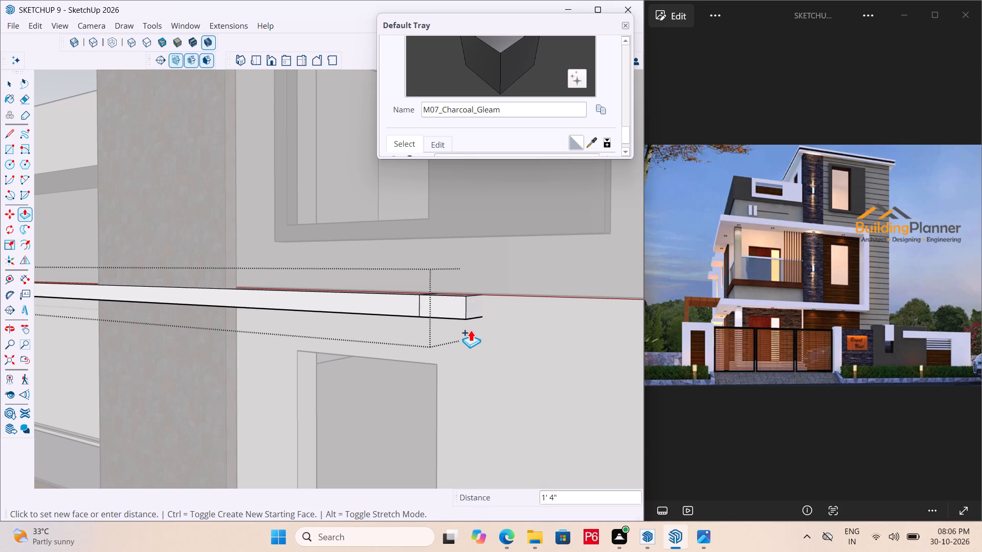
pyautogui.write('6"')
pyautogui.press('Return')
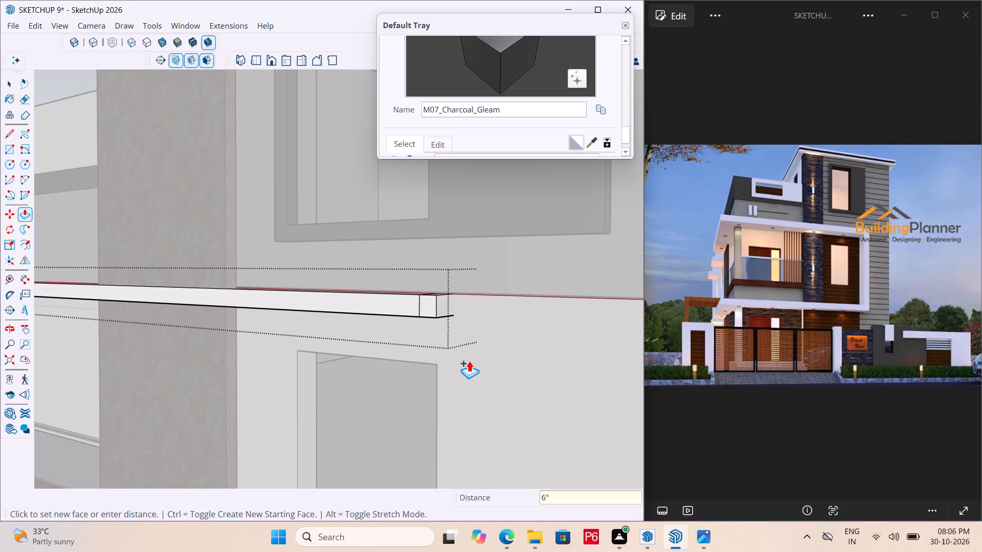
# Push/pull the band's end face a further 6" beyond the window edge, widening the end segment.
pyautogui.scroll(4, 443, 313)
pyautogui.click(444, 311)
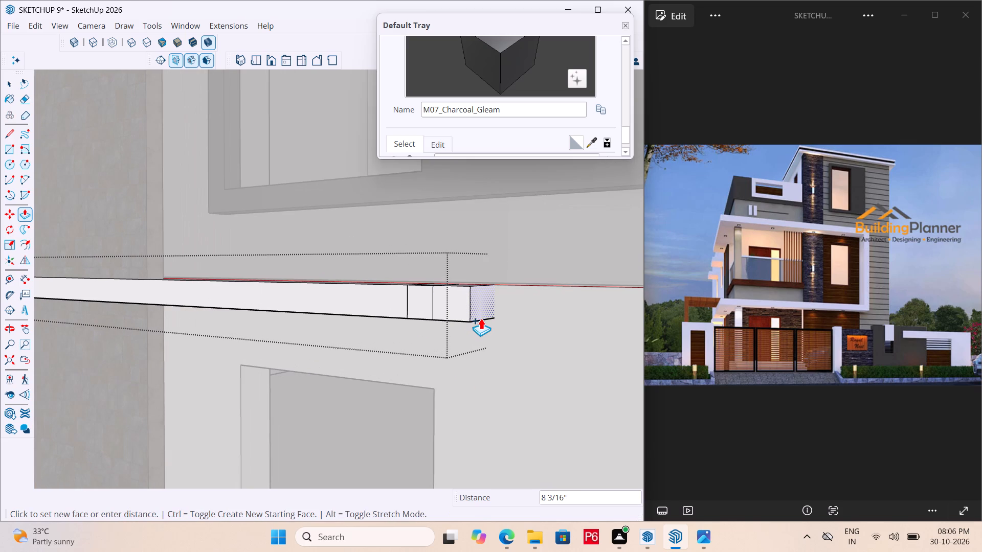
pyautogui.write('6"')
pyautogui.press('Return')
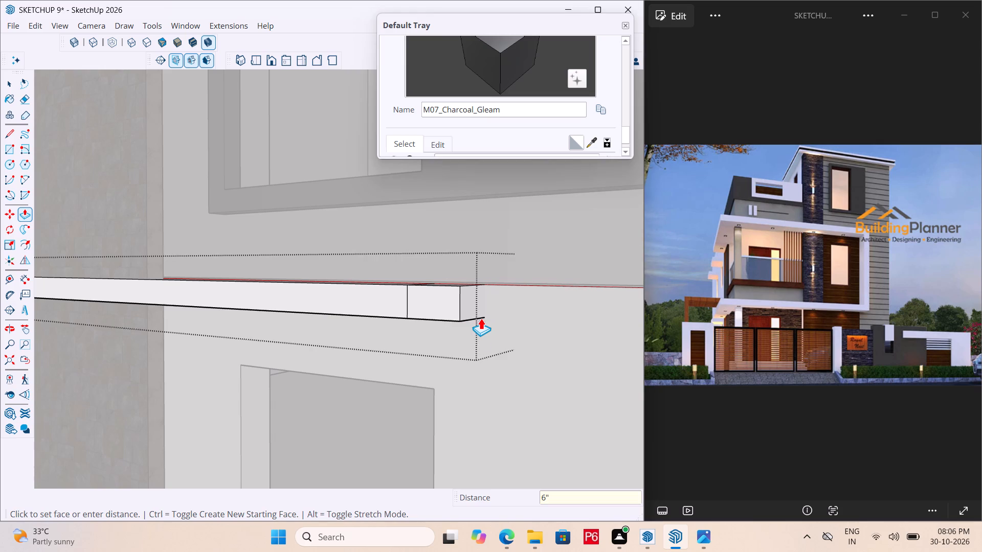
# Pull the underside of the band's end segment down as a vertical leg beside the window, to the floor line at the tiled strip's base.
pyautogui.moveTo(474, 351); pyautogui.dragTo(540, 187, button='middle')
pyautogui.click(488, 238)
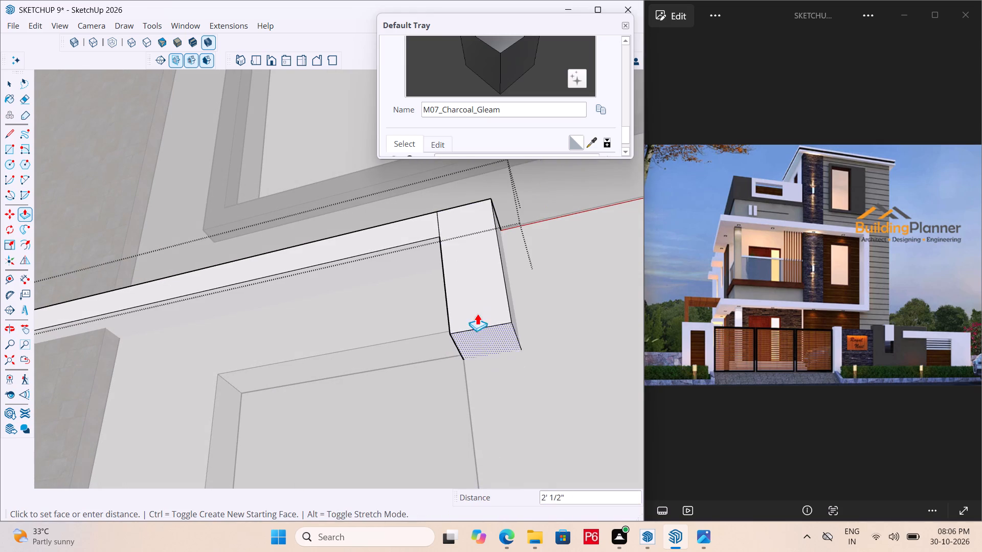
pyautogui.scroll(-7, 477, 313)
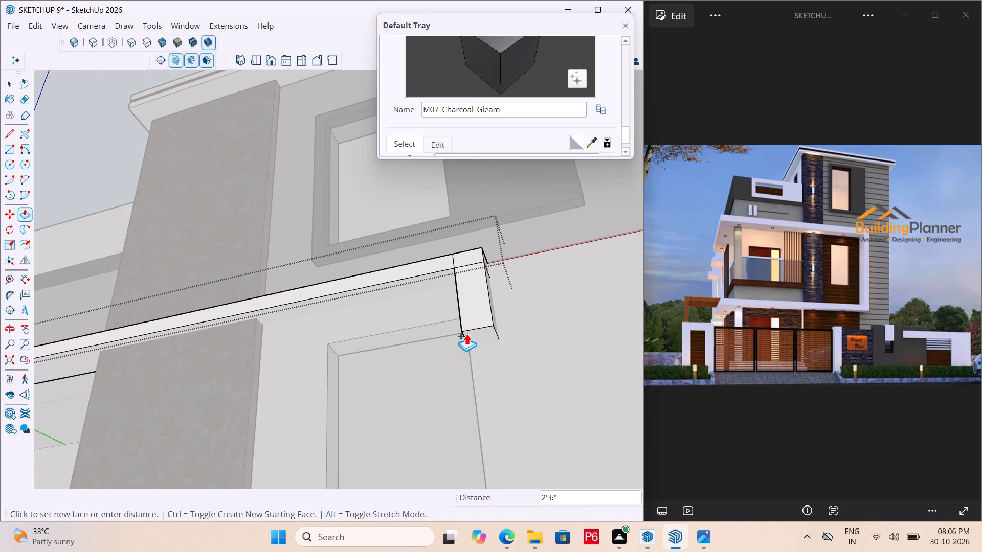
pyautogui.scroll(-6, 465, 331)
pyautogui.scroll(-1, 484, 441)
pyautogui.moveTo(484, 442); pyautogui.dragTo(555, 534, button='middle')
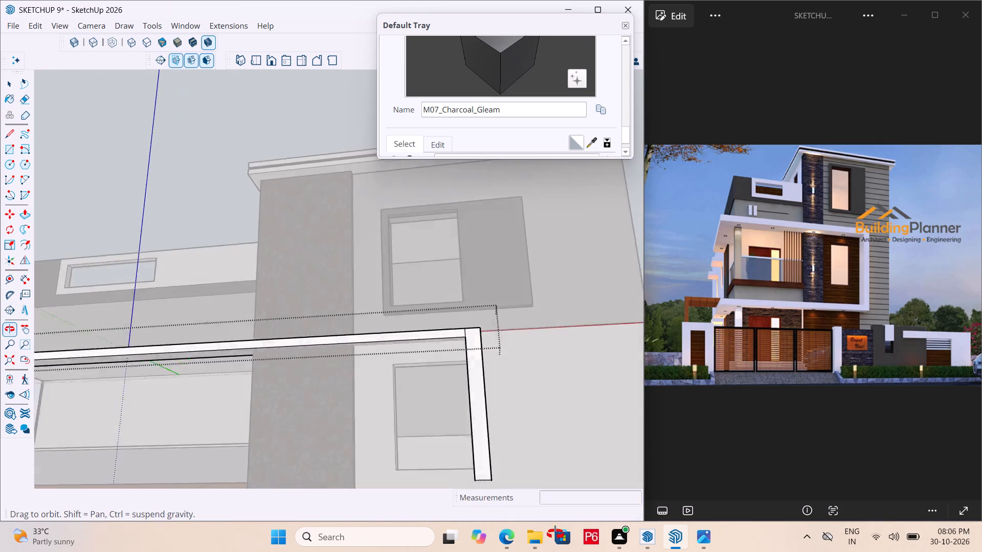
pyautogui.moveTo(555, 534); pyautogui.dragTo(567, 540, button='middle')
pyautogui.scroll(-7, 449, 330)
pyautogui.scroll(6, 459, 426)
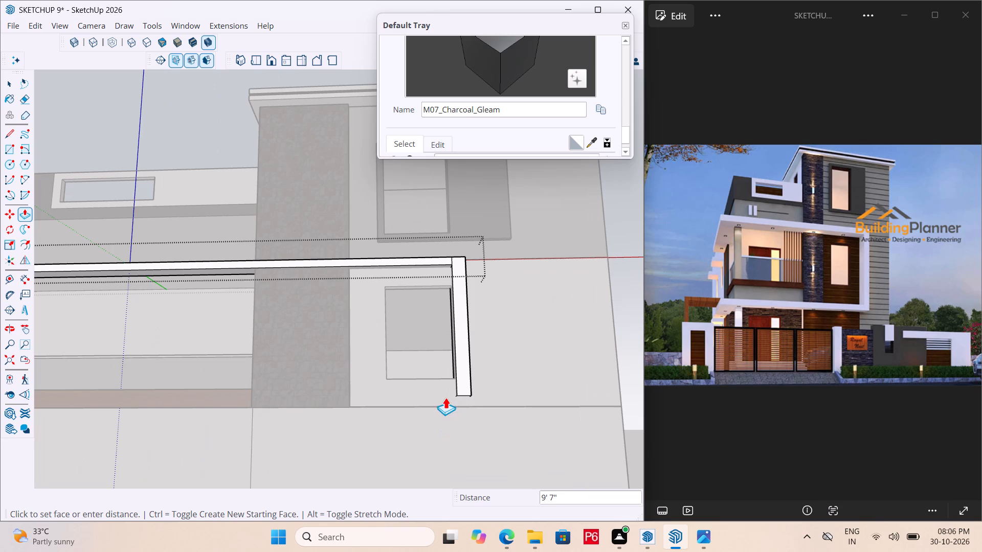
pyautogui.click(509, 403)
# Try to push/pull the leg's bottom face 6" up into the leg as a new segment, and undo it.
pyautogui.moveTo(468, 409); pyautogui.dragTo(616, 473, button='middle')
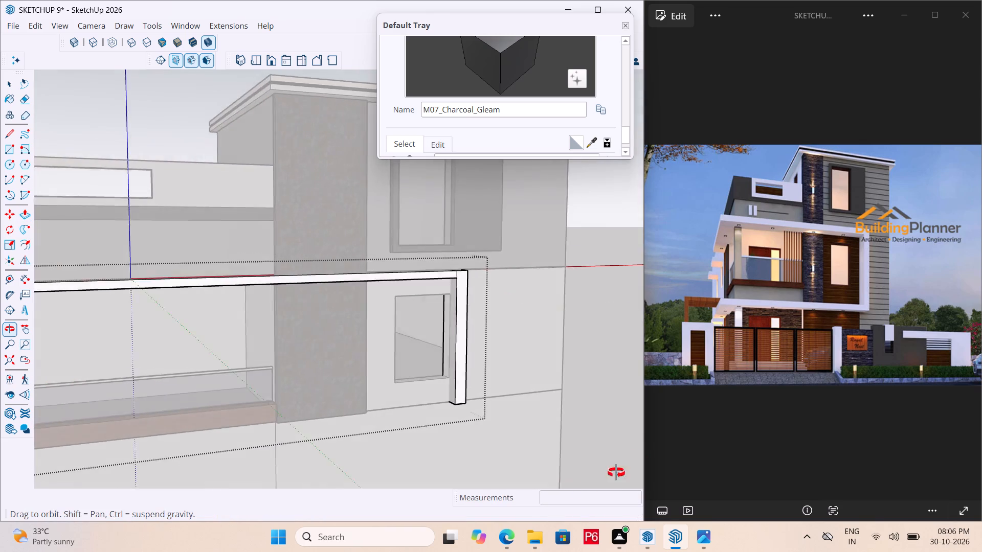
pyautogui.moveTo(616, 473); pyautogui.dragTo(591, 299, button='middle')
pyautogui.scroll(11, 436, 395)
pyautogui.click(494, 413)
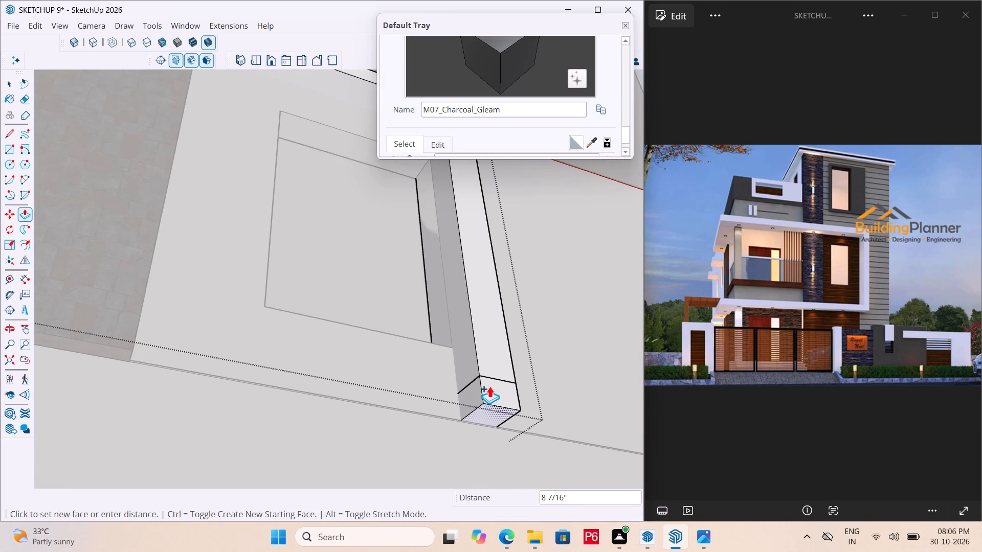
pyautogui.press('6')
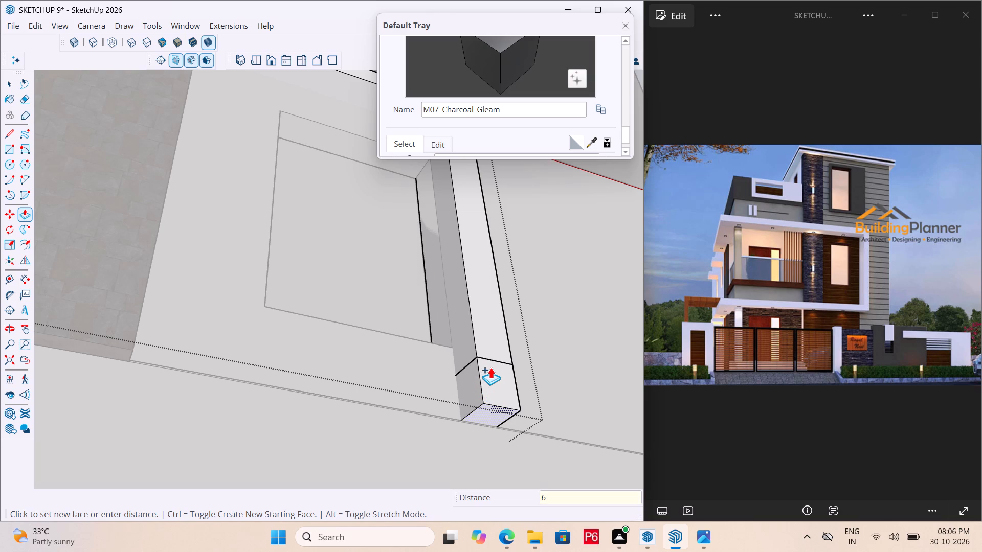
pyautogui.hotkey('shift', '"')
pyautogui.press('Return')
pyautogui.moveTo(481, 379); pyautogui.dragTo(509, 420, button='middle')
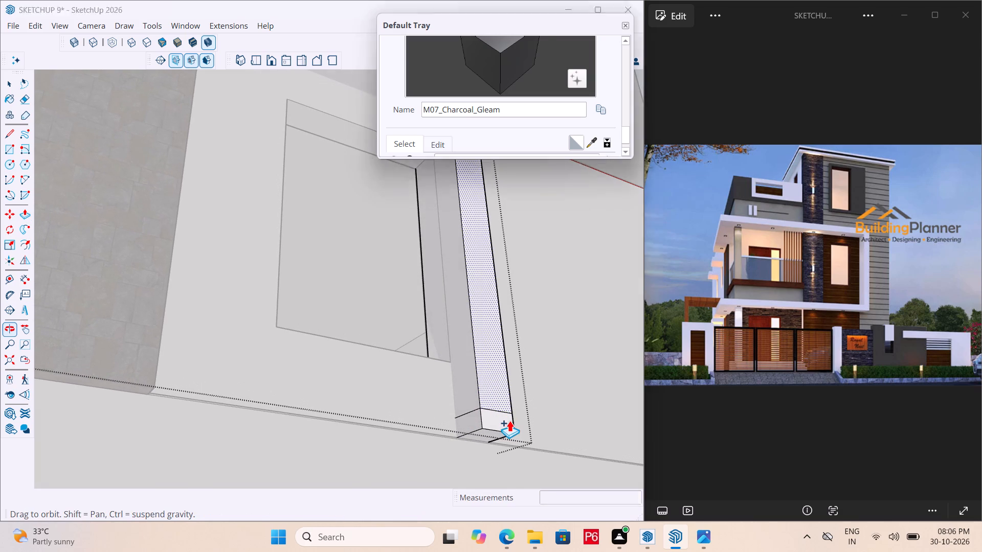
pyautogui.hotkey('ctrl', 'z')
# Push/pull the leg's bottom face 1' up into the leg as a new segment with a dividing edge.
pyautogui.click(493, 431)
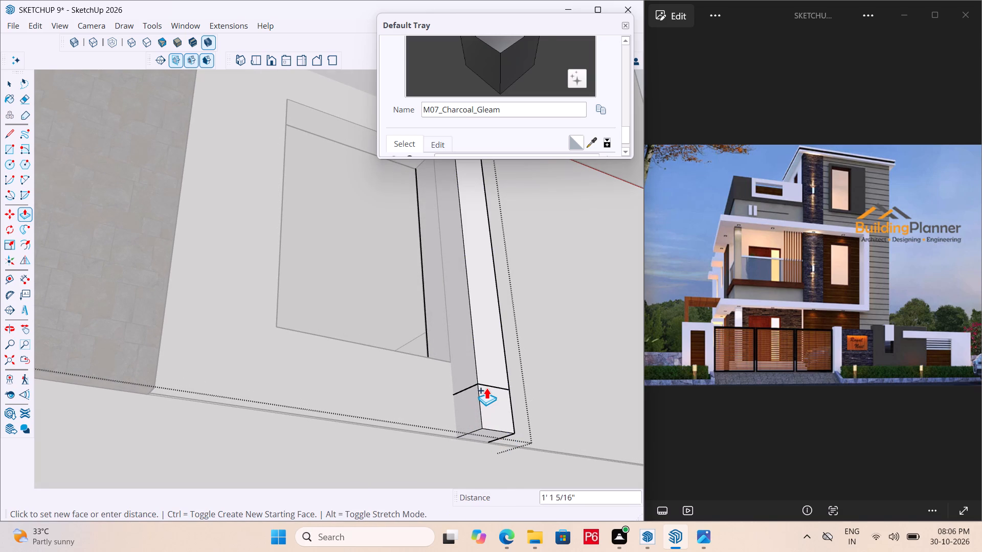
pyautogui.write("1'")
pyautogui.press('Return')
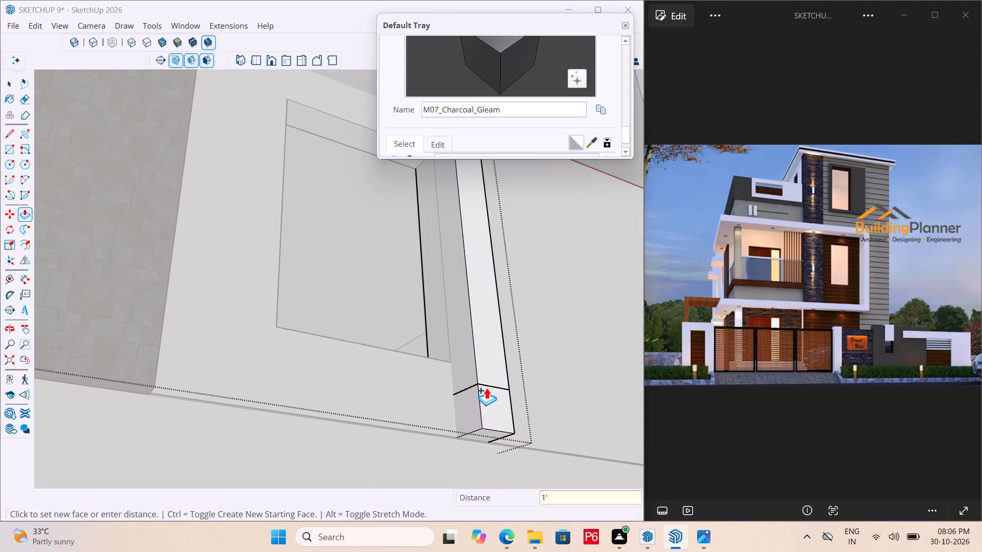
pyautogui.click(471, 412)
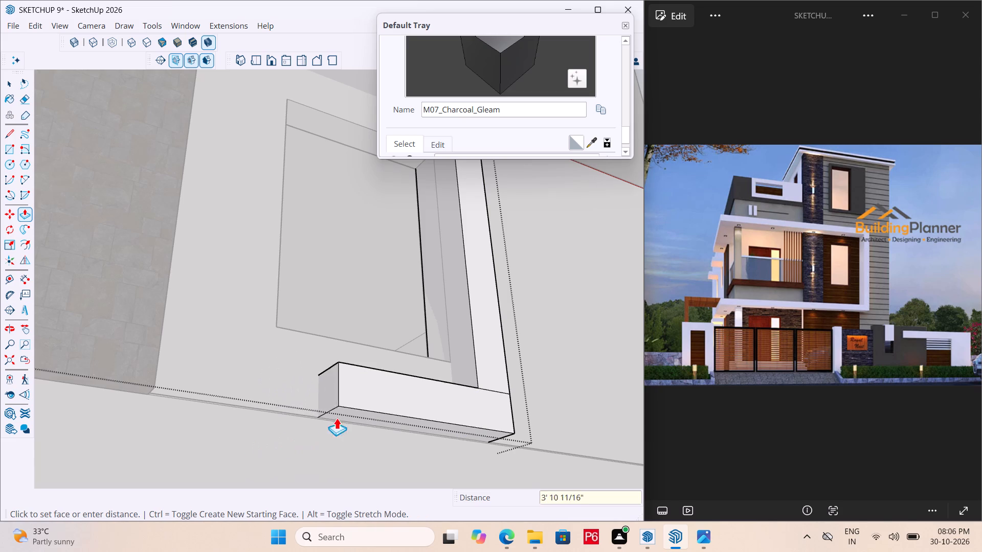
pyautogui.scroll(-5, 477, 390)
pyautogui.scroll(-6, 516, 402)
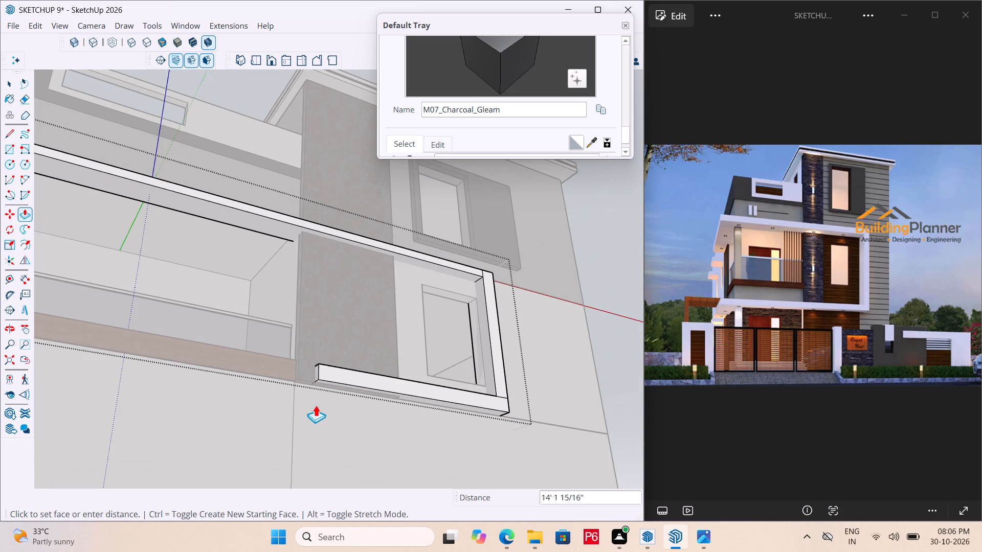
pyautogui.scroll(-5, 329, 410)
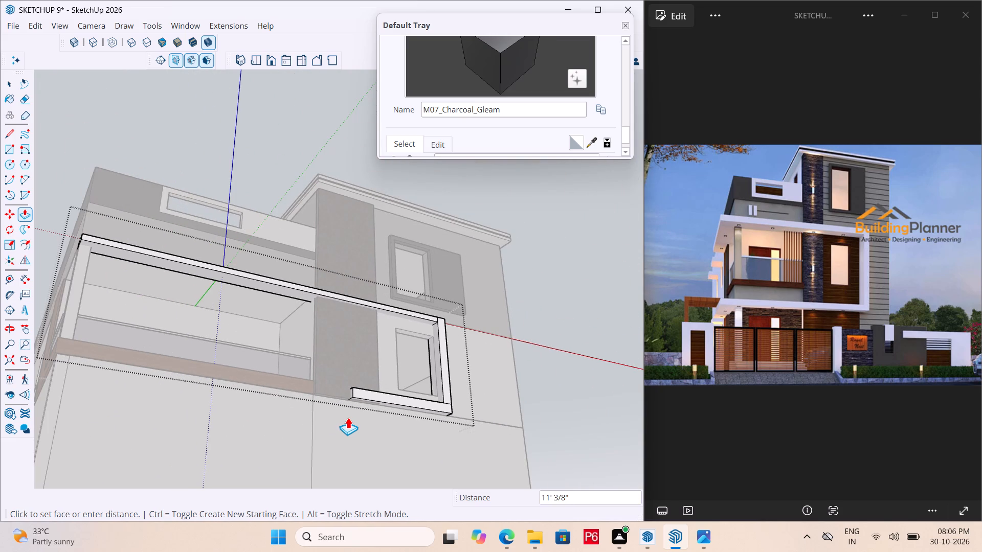
# Save the model.
pyautogui.hotkey('ctrl', 's')
pyautogui.hotkey('ctrl', 's')
pyautogui.hotkey('ctrl', 's')
pyautogui.hotkey('ctrl', 's')
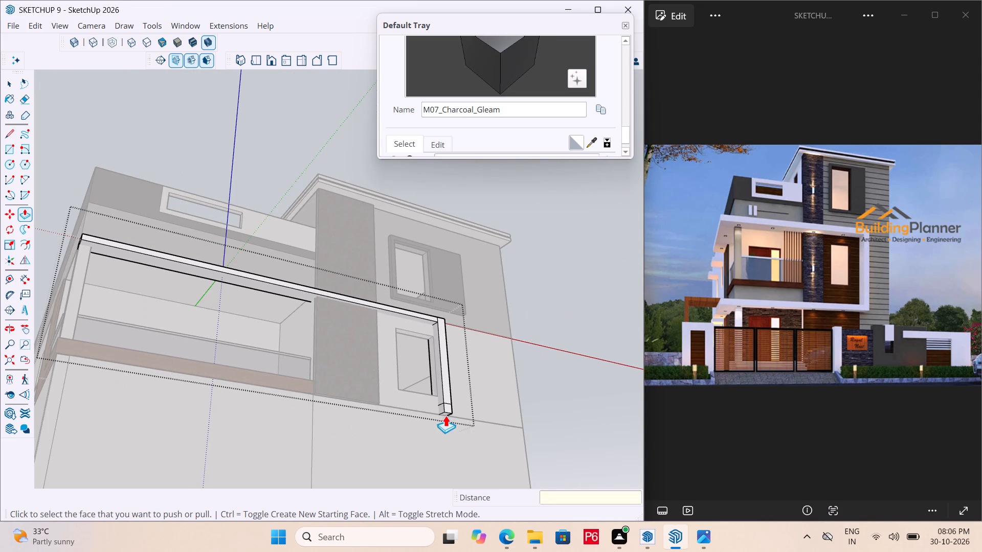
pyautogui.hotkey('ctrl', 's')
pyautogui.hotkey('ctrl', 's')
pyautogui.press('Escape')
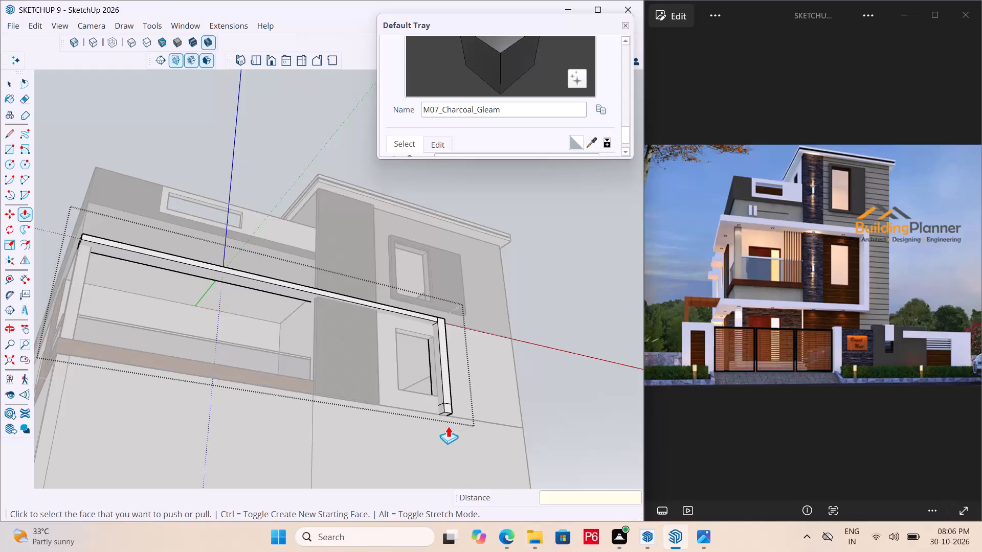
pyautogui.hotkey('ctrl', 's')
pyautogui.hotkey('ctrl', 's')
pyautogui.hotkey('ctrl', 's')
pyautogui.hotkey('ctrl', 's')
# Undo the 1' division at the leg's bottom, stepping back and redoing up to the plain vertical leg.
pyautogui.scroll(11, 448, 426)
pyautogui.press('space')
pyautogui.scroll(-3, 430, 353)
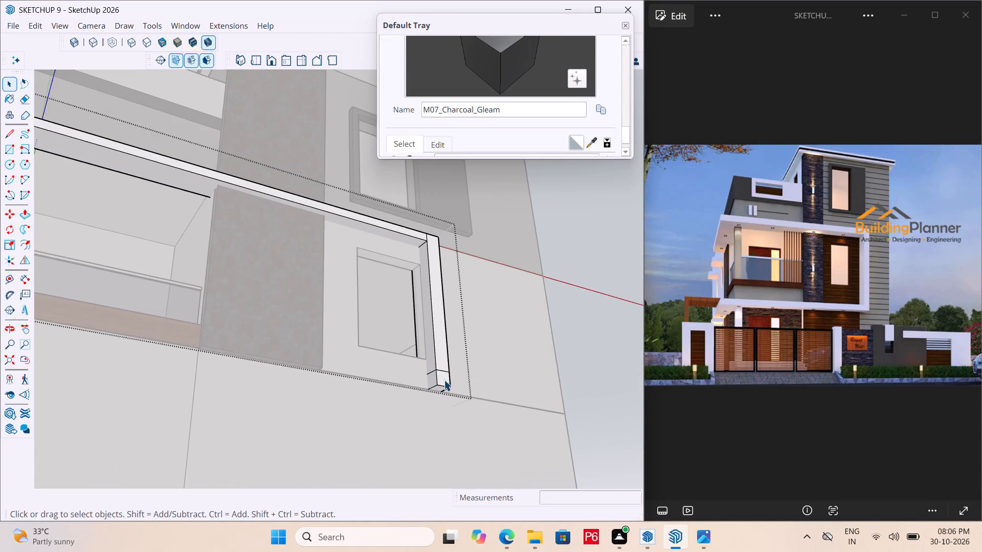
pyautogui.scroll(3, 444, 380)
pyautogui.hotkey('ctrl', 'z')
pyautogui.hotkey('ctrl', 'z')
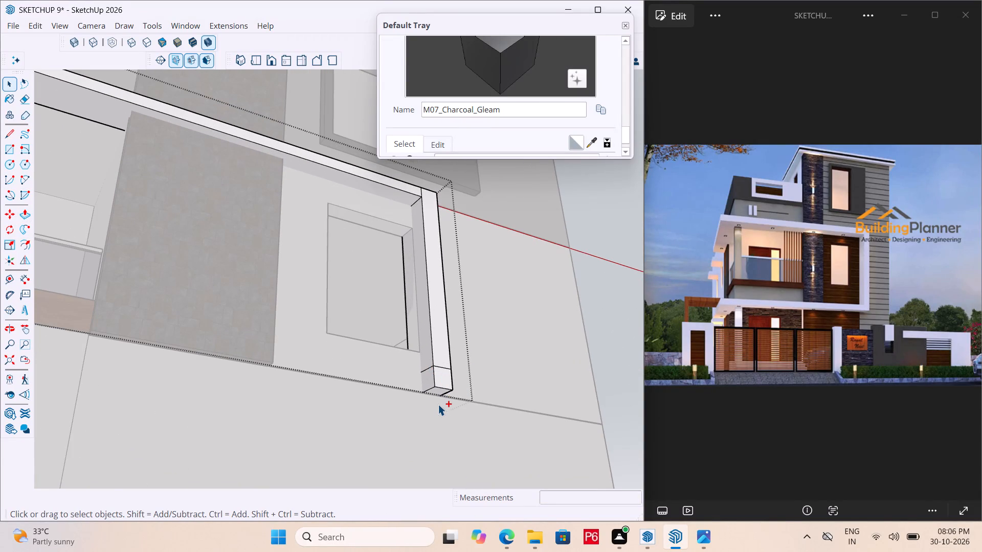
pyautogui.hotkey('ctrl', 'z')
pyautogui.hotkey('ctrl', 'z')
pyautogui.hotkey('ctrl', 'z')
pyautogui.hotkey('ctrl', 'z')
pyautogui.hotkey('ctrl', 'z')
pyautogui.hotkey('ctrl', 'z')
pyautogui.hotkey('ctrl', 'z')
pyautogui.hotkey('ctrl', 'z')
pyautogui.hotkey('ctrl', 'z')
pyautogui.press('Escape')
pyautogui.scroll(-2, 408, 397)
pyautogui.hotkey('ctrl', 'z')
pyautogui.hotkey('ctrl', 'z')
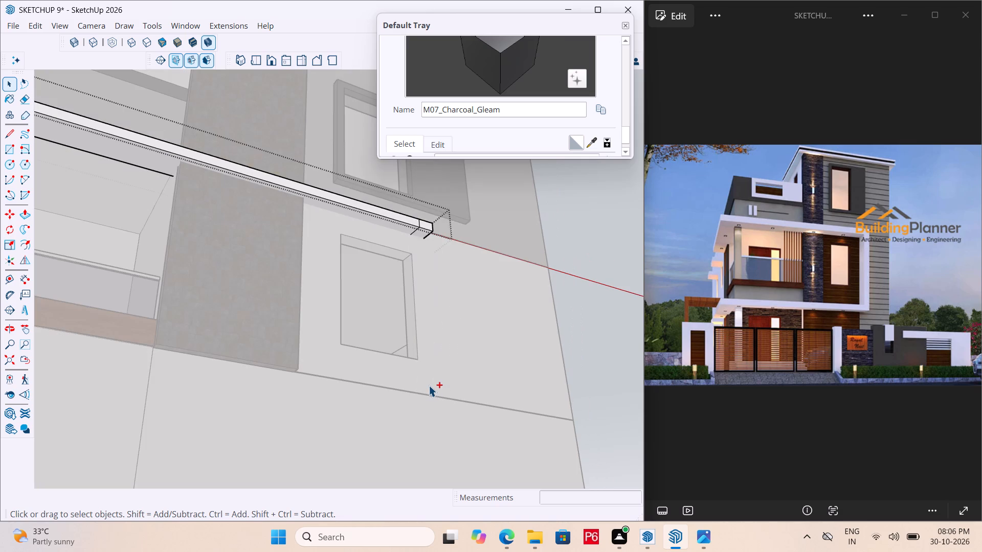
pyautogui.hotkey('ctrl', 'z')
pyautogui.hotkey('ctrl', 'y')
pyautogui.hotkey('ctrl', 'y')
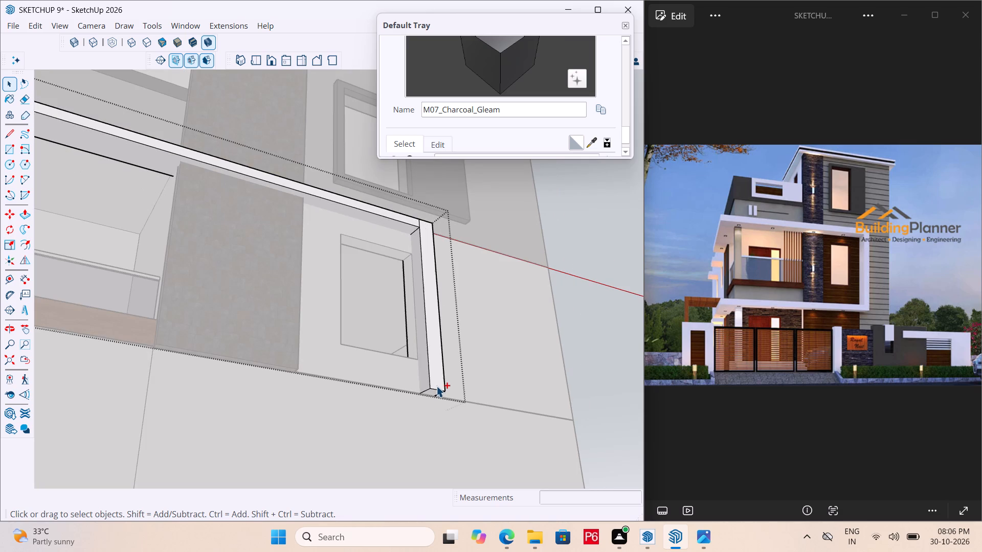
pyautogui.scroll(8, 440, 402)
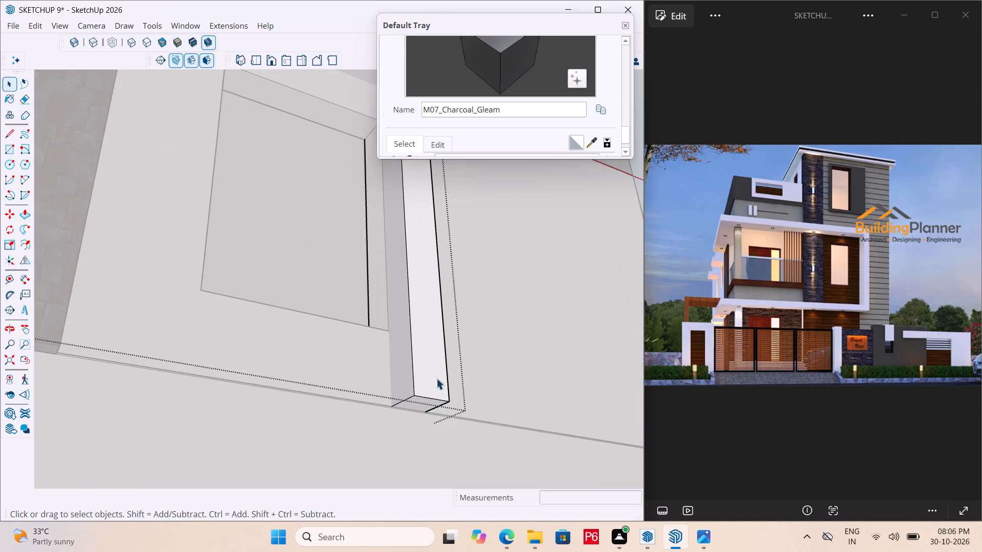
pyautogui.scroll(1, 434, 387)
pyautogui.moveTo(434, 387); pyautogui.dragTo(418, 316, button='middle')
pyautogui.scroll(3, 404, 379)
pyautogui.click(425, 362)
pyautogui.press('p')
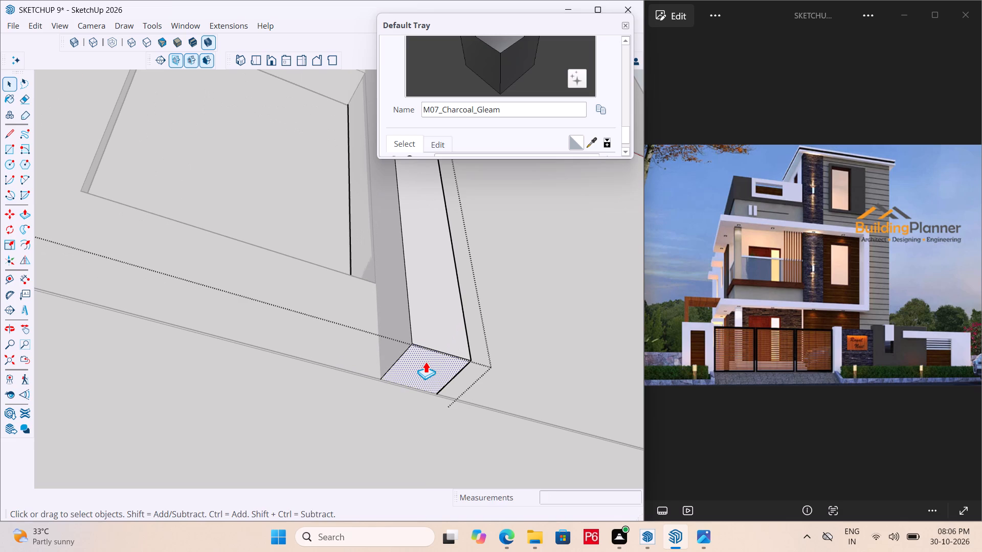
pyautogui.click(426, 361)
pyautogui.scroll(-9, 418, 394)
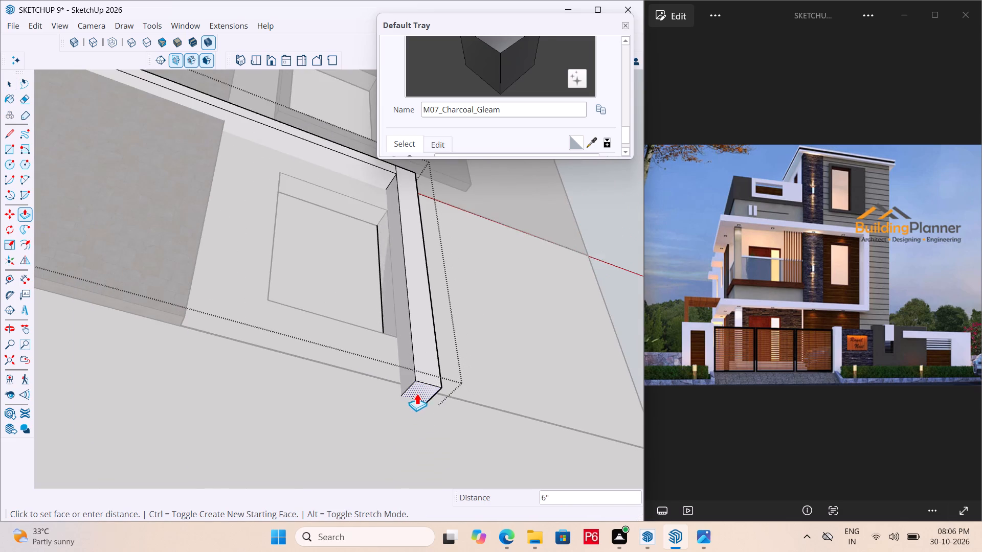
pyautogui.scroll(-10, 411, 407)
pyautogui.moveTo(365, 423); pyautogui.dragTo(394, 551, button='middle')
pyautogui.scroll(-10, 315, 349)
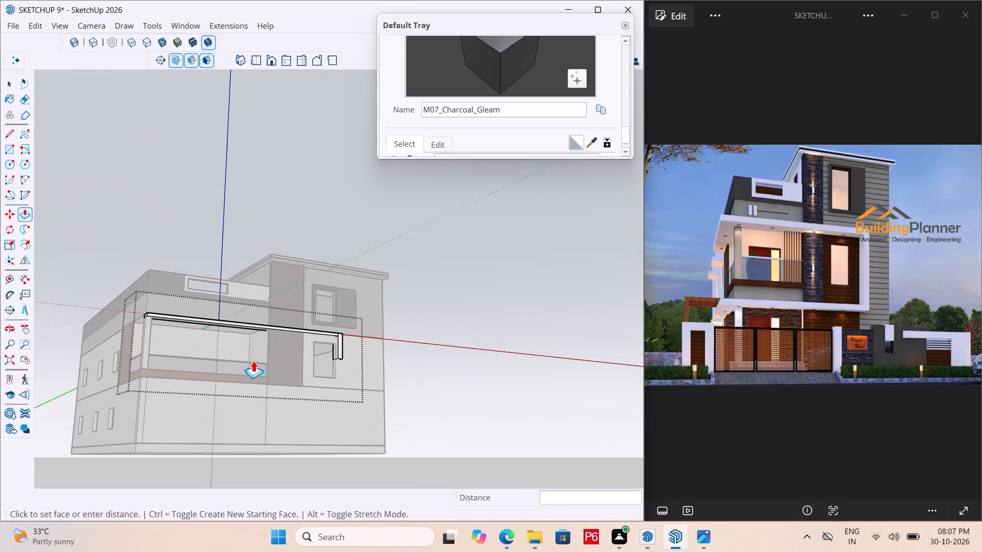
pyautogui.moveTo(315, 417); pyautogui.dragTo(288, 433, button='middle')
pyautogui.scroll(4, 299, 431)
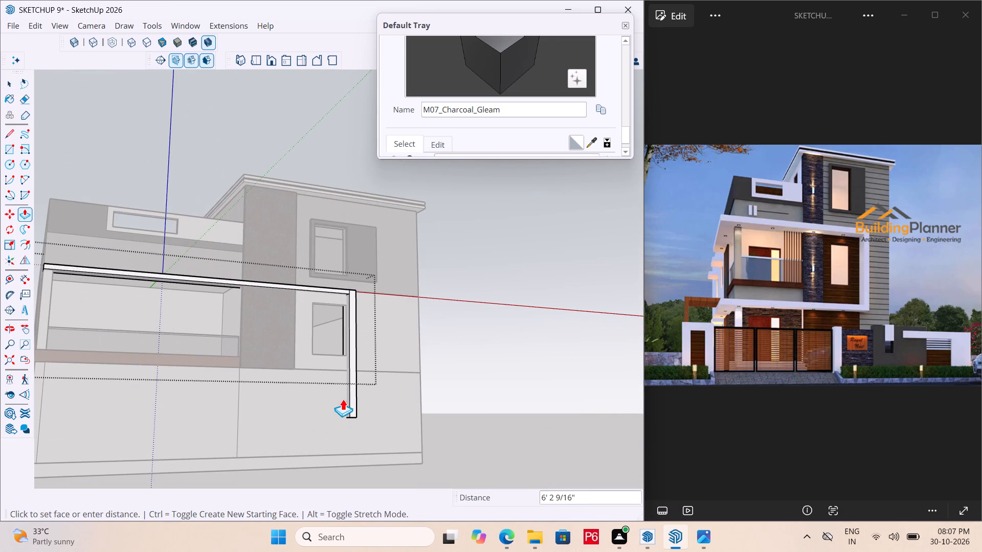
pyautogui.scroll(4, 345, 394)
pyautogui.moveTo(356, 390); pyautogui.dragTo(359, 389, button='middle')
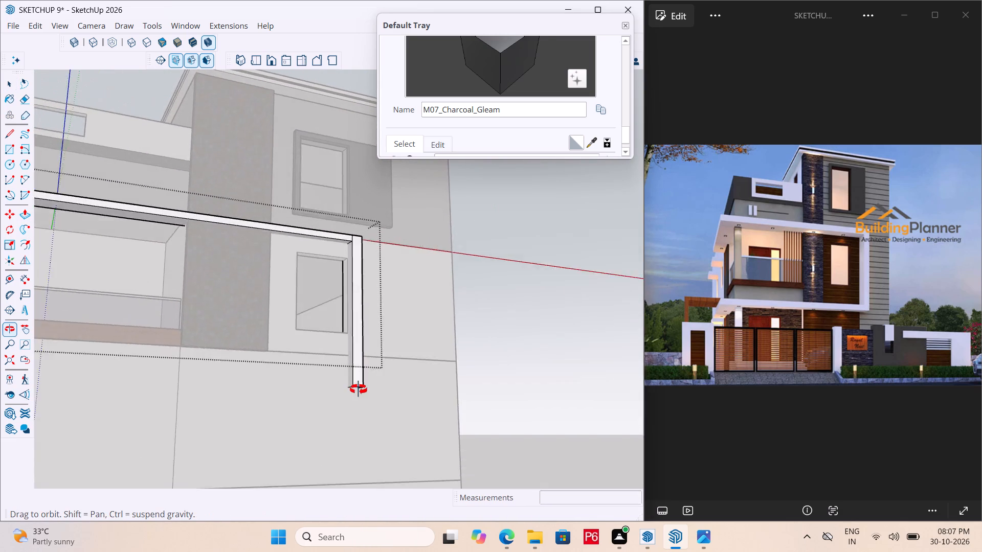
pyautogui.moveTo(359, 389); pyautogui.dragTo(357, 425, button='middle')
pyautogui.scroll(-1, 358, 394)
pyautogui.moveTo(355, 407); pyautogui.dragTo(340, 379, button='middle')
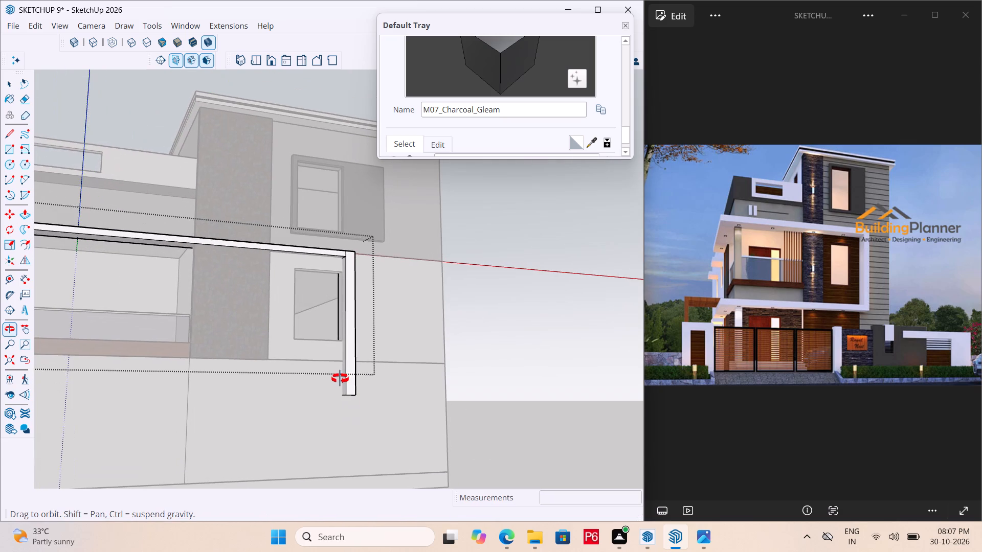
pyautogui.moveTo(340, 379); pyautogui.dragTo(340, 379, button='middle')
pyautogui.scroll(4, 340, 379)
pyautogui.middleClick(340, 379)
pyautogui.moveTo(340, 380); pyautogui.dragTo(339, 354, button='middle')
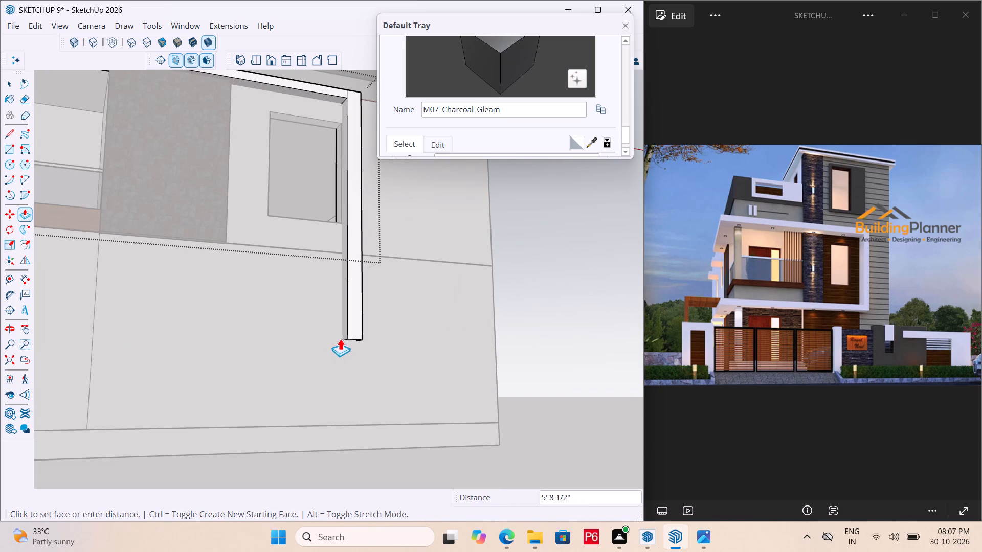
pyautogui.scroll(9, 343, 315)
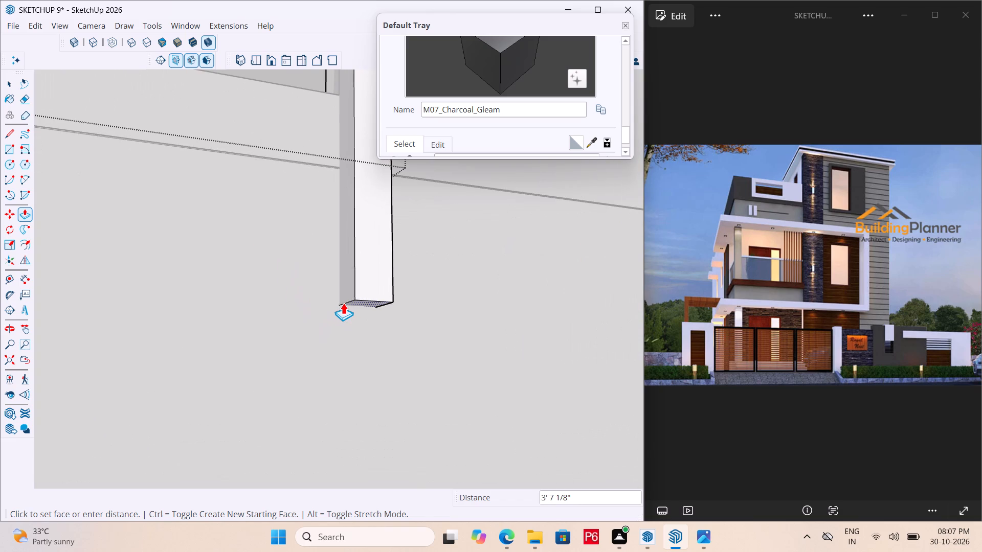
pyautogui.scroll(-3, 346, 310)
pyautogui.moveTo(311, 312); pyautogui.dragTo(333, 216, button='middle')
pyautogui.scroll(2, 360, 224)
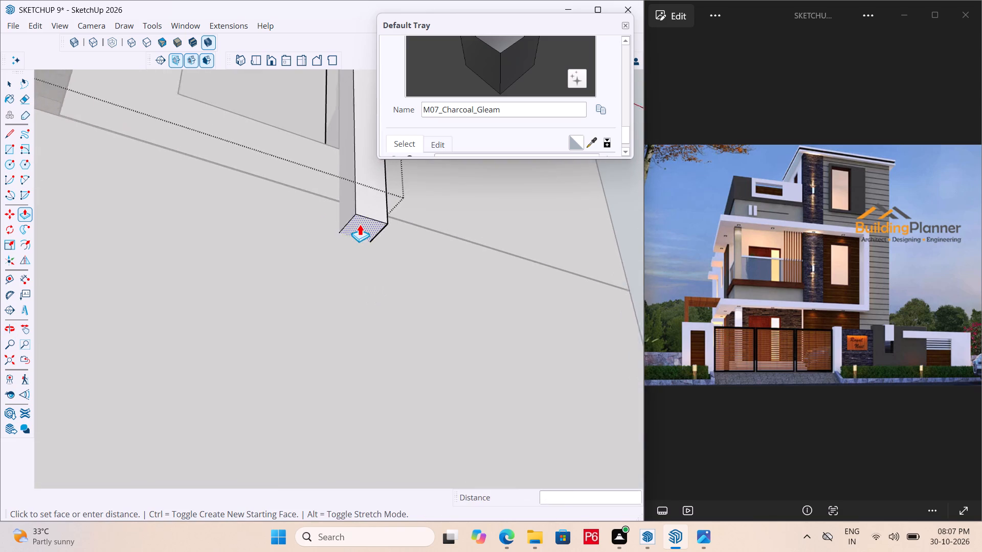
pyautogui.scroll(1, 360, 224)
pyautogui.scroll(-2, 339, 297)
# Save the model.
pyautogui.hotkey('ctrl', 's')
pyautogui.hotkey('ctrl', 's')
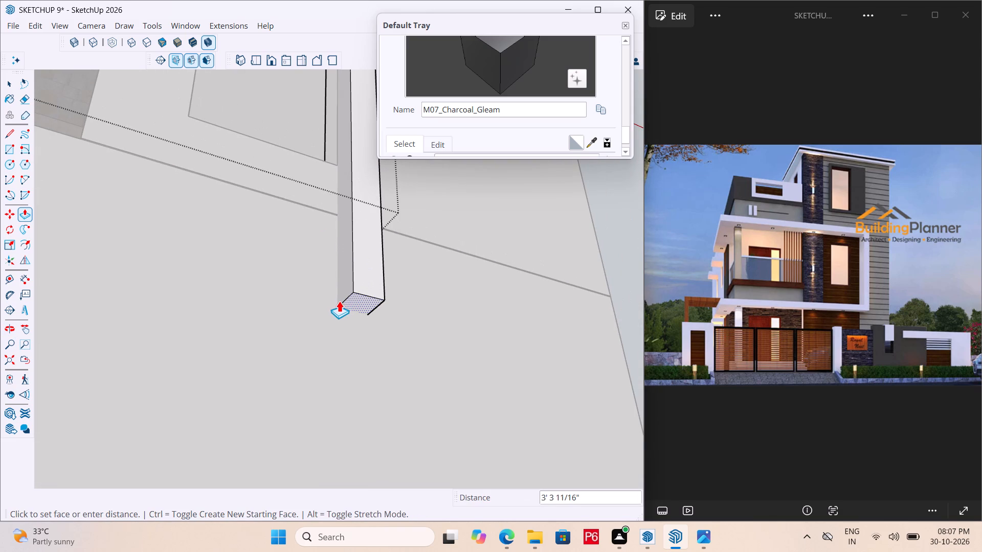
pyautogui.hotkey('ctrl', 's')
pyautogui.hotkey('ctrl', 's')
pyautogui.scroll(-10, 345, 319)
pyautogui.moveTo(302, 320); pyautogui.dragTo(396, 420, button='middle')
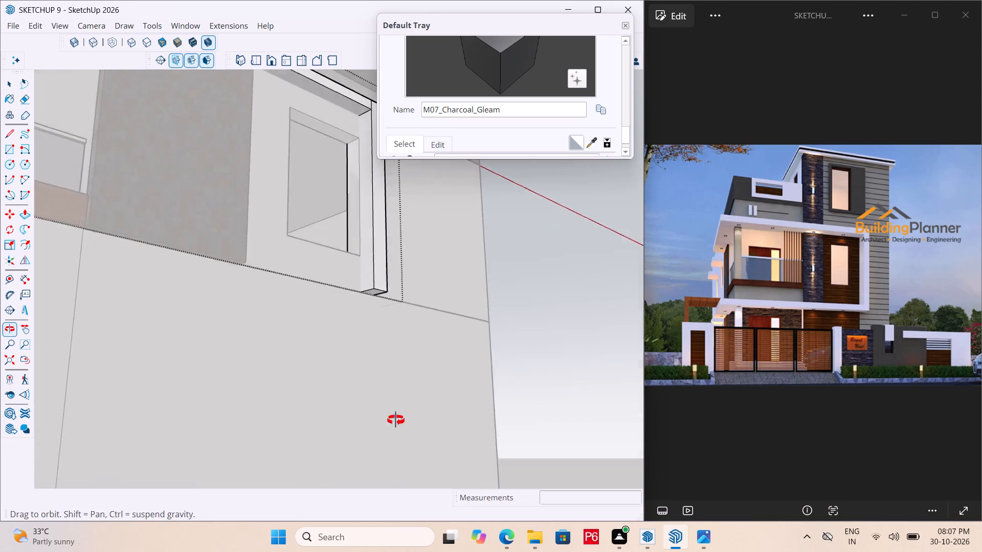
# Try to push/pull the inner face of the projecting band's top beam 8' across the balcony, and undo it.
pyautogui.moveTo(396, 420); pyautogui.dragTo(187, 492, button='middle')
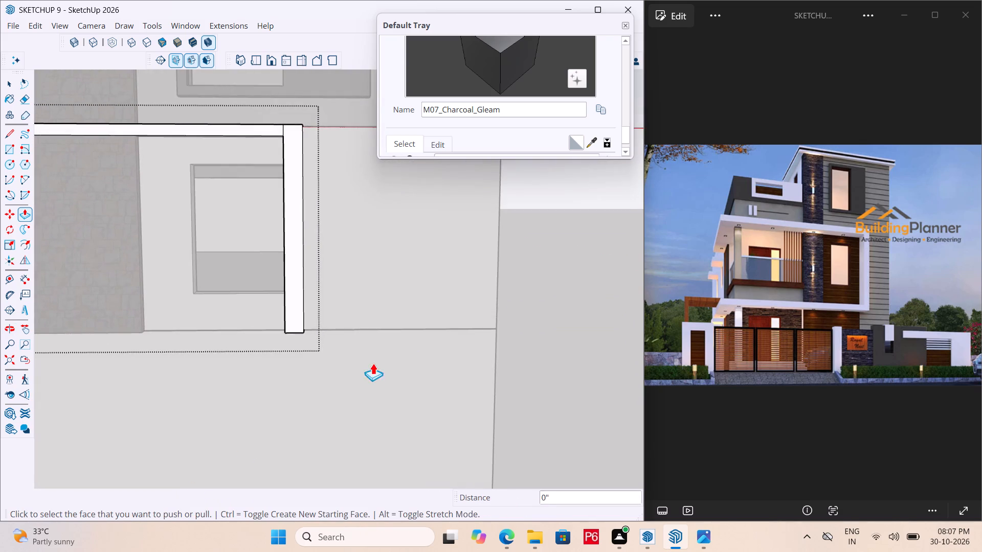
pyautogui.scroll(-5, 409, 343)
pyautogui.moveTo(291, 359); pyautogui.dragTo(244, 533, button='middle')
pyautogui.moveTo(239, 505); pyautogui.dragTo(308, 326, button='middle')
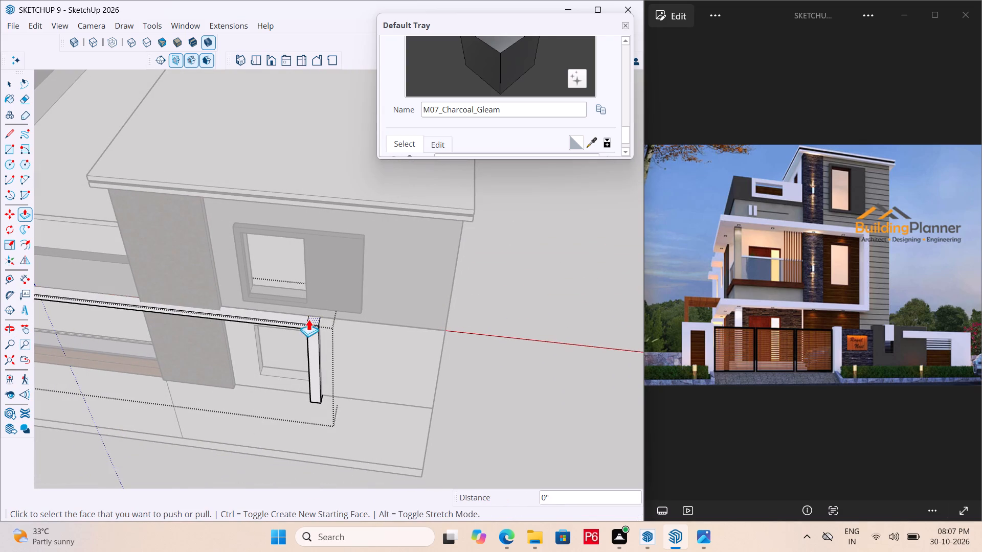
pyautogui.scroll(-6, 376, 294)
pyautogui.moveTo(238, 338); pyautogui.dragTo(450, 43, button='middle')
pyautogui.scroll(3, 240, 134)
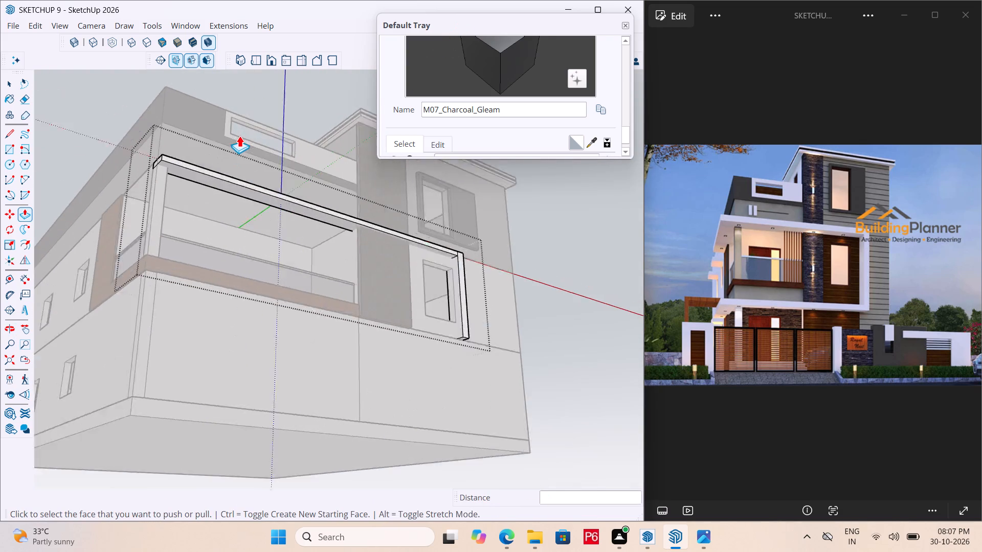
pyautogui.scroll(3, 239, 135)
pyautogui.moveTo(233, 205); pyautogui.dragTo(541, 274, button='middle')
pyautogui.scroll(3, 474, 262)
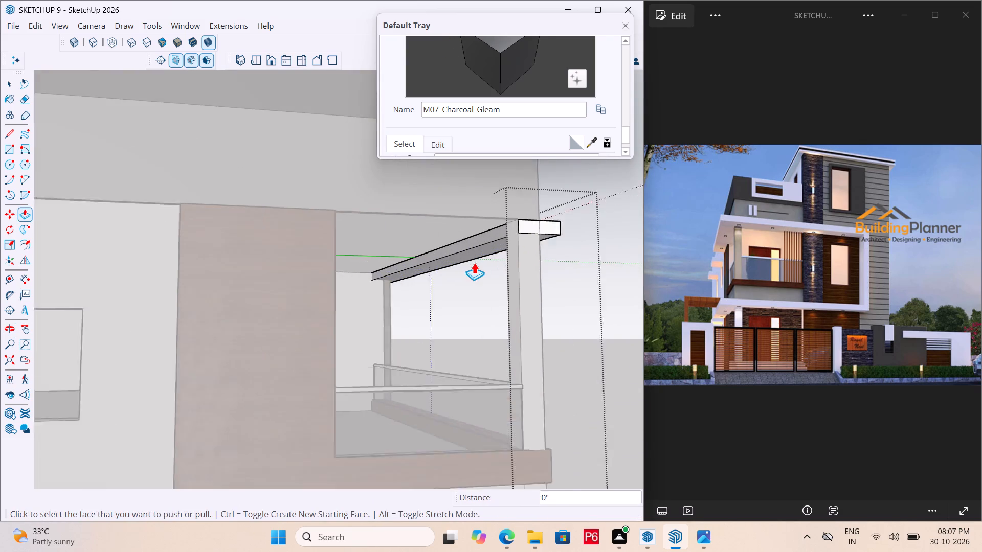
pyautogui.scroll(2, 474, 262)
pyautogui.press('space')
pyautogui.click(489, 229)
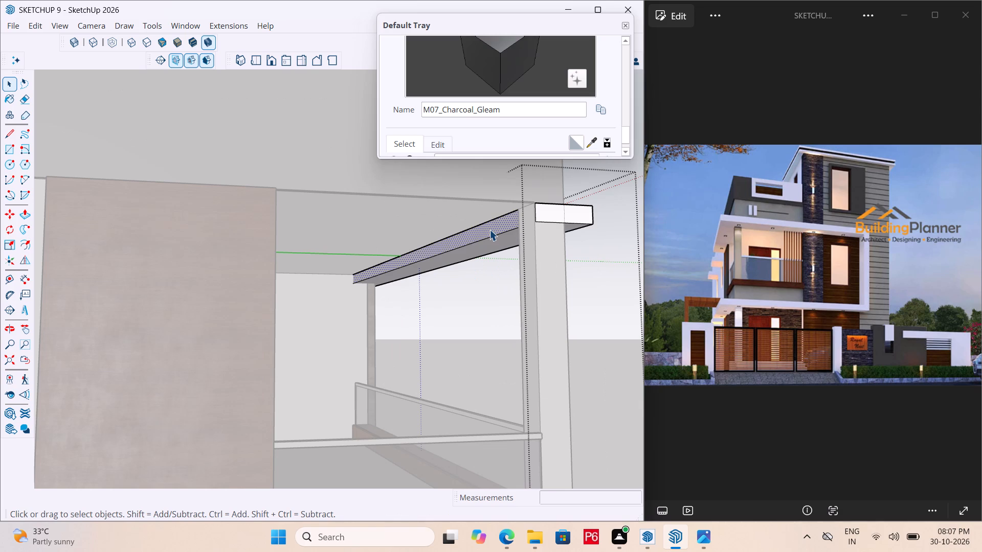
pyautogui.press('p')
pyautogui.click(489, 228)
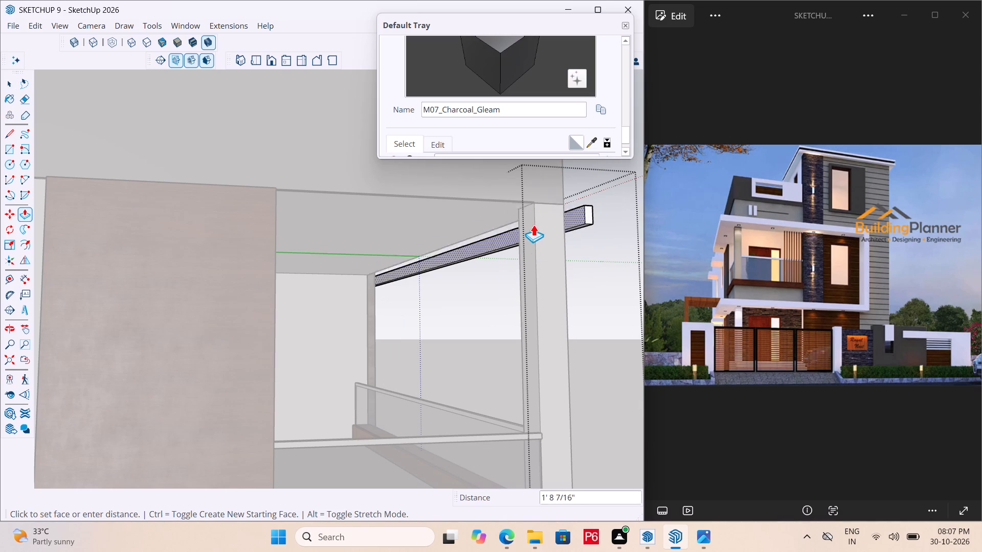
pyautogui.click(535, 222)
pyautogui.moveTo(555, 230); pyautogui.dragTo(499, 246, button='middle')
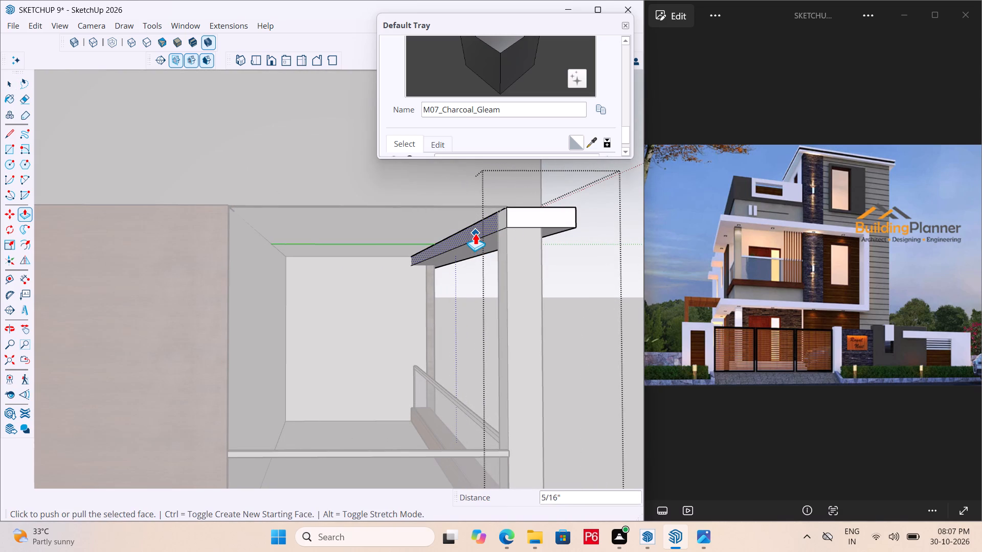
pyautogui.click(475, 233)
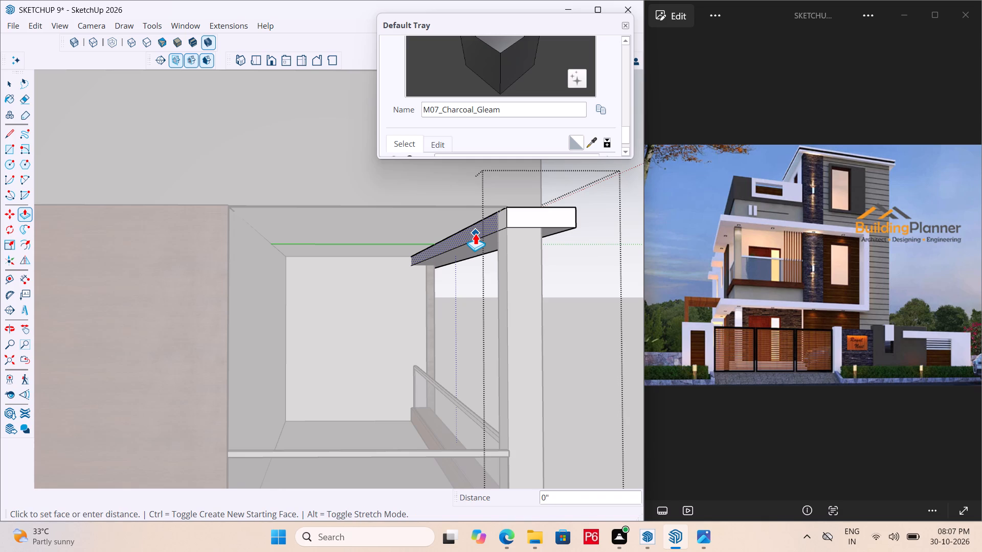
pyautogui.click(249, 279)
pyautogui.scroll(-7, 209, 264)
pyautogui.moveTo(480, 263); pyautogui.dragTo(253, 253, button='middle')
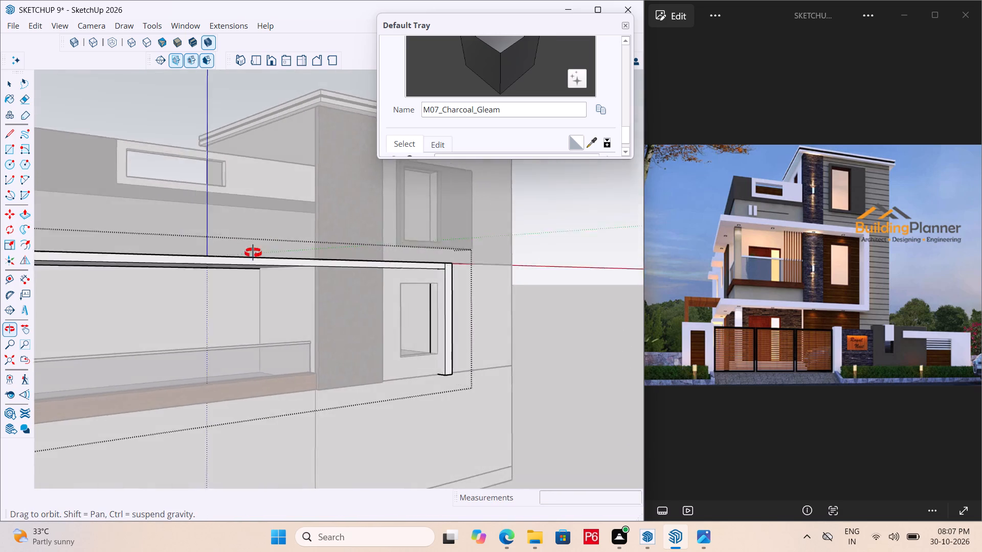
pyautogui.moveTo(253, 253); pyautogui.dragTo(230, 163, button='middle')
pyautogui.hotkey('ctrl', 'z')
# Draw a vertical line closing the inner end of the band's top beam, from its upper corner to its lower corner.
pyautogui.moveTo(232, 211); pyautogui.dragTo(537, 286, button='middle')
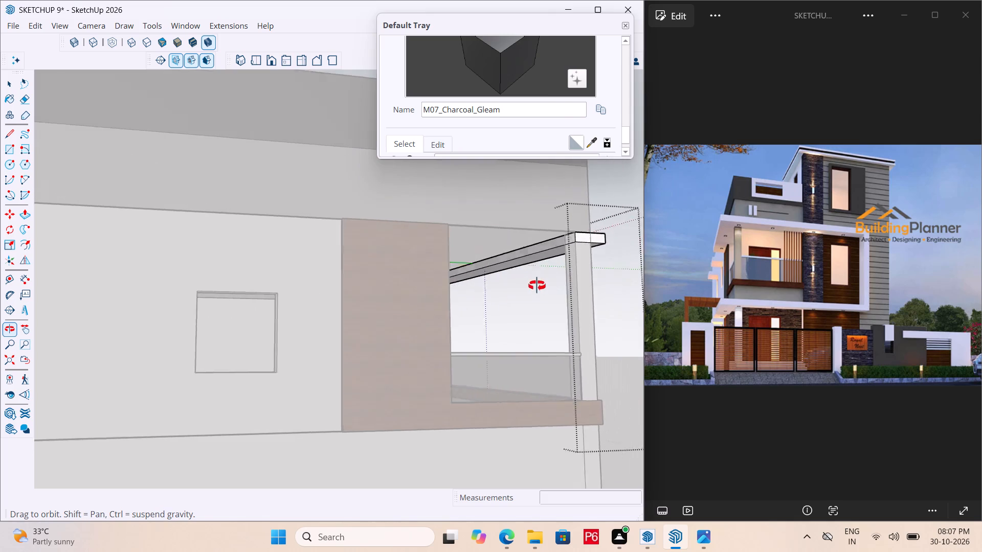
pyautogui.moveTo(537, 286); pyautogui.dragTo(533, 287, button='middle')
pyautogui.scroll(11, 458, 269)
pyautogui.press('l')
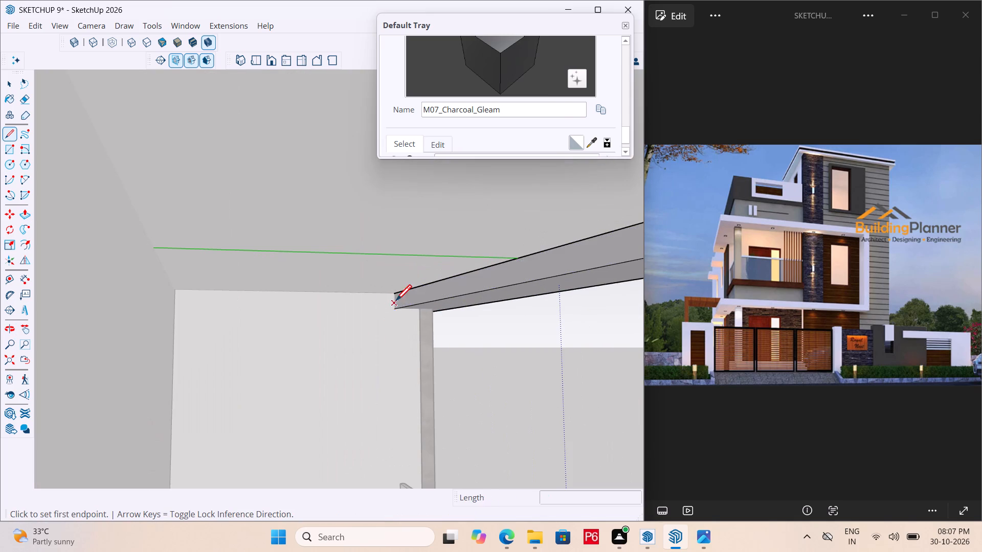
pyautogui.scroll(17, 399, 298)
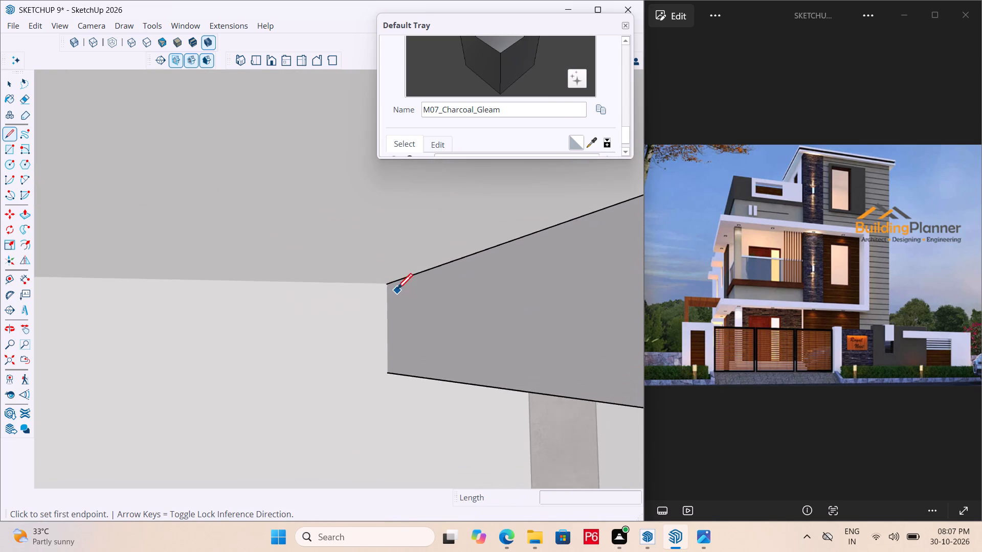
pyautogui.scroll(1, 397, 291)
pyautogui.click(387, 283)
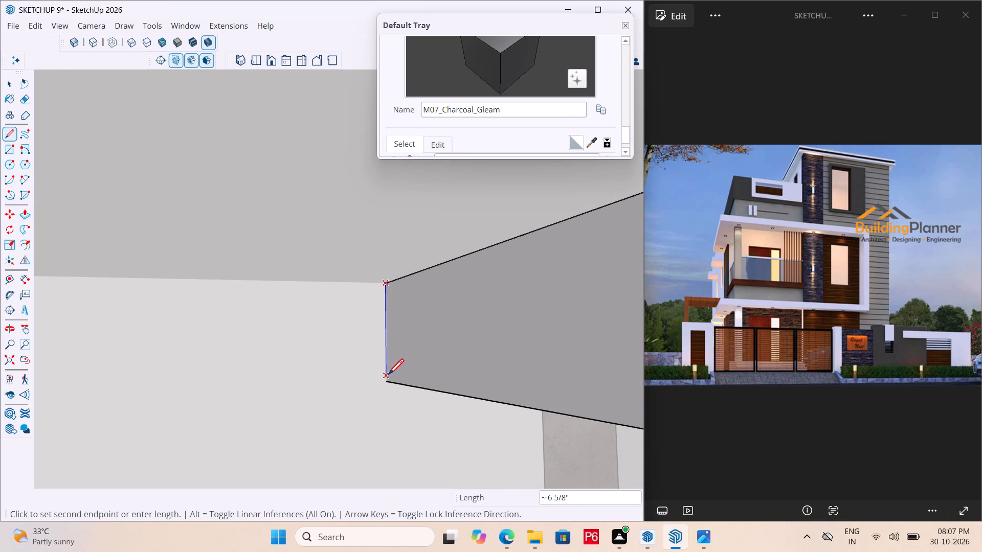
pyautogui.click(387, 385)
# Push/pull the inner face of the band's top beam 8' across the balcony to form a ceiling slab.
pyautogui.scroll(-12, 360, 246)
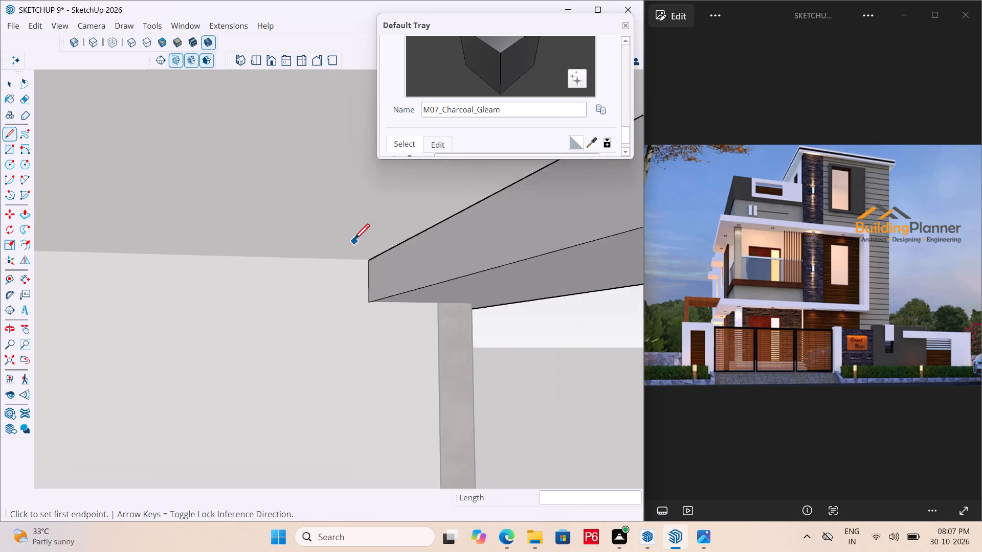
pyautogui.scroll(-7, 354, 241)
pyautogui.scroll(-10, 403, 257)
pyautogui.press('p')
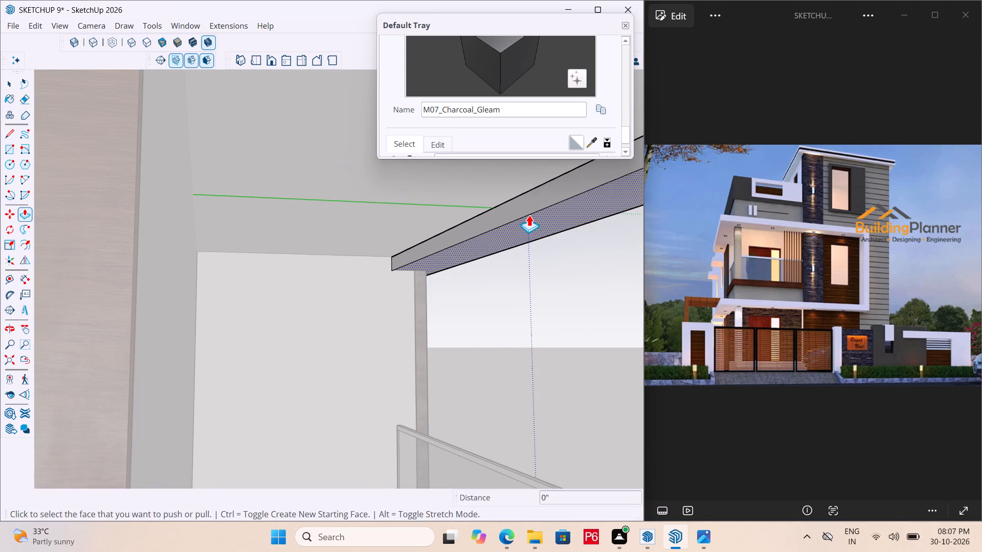
pyautogui.click(513, 209)
pyautogui.scroll(-4, 183, 304)
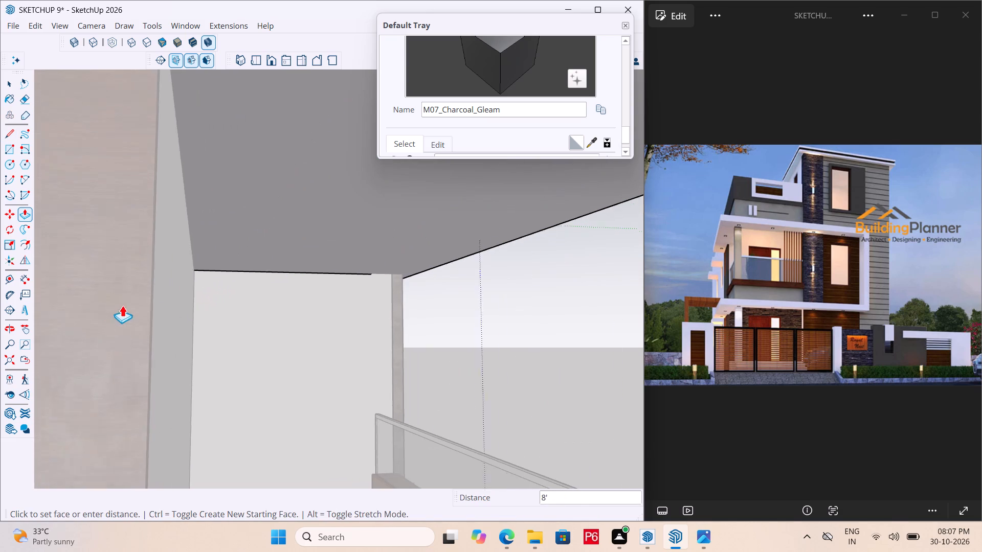
pyautogui.scroll(-1, 122, 305)
pyautogui.scroll(-13, 172, 291)
pyautogui.moveTo(174, 298); pyautogui.dragTo(62, 310, button='middle')
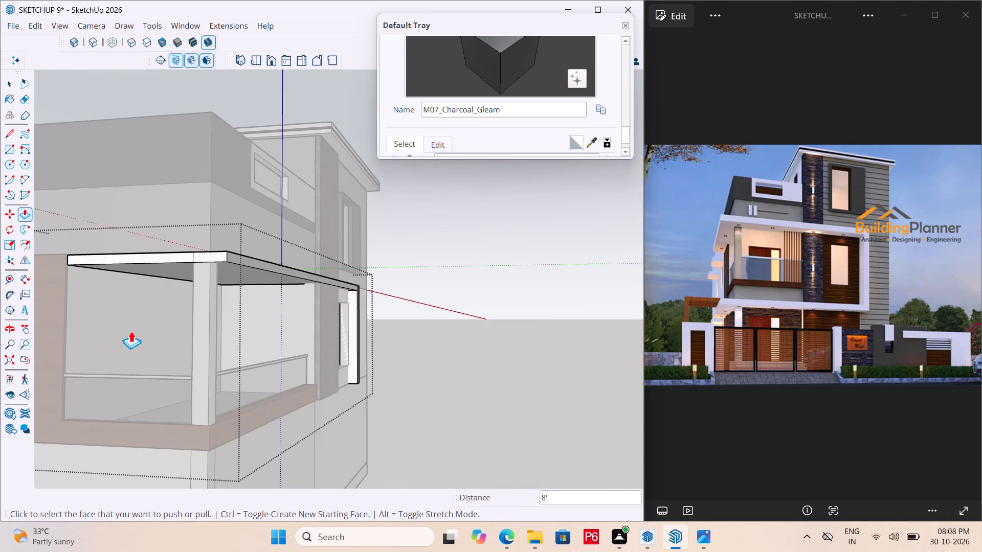
pyautogui.click(131, 331)
# Save the model.
pyautogui.hotkey('ctrl', 's')
pyautogui.hotkey('ctrl', 's')
pyautogui.hotkey('ctrl', 's')
# Examine the balcony's ceiling slab from below and from the side where it meets the wood-clad wall.
pyautogui.moveTo(205, 352); pyautogui.dragTo(149, 251, button='middle')
pyautogui.moveTo(220, 298); pyautogui.dragTo(221, 289, button='middle')
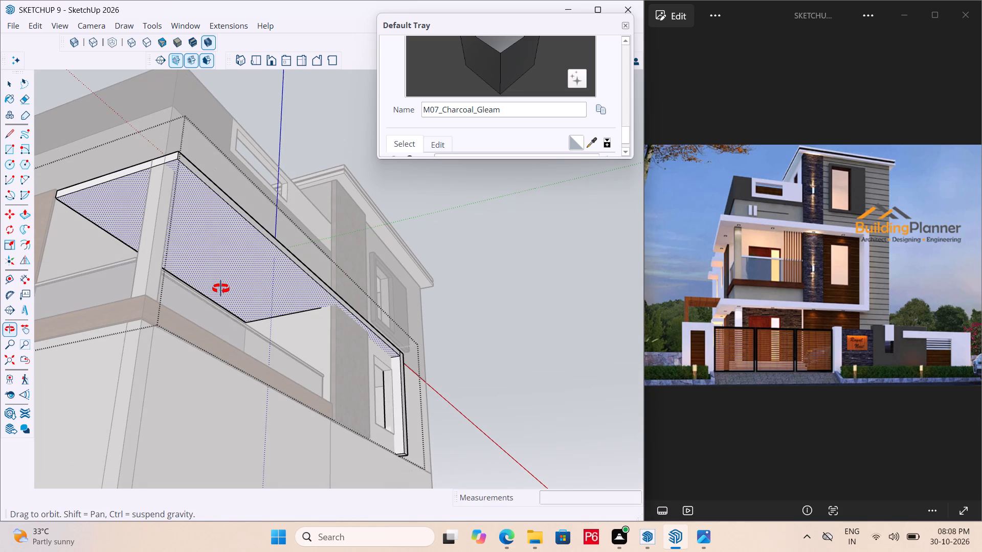
pyautogui.moveTo(221, 289); pyautogui.dragTo(216, 298, button='middle')
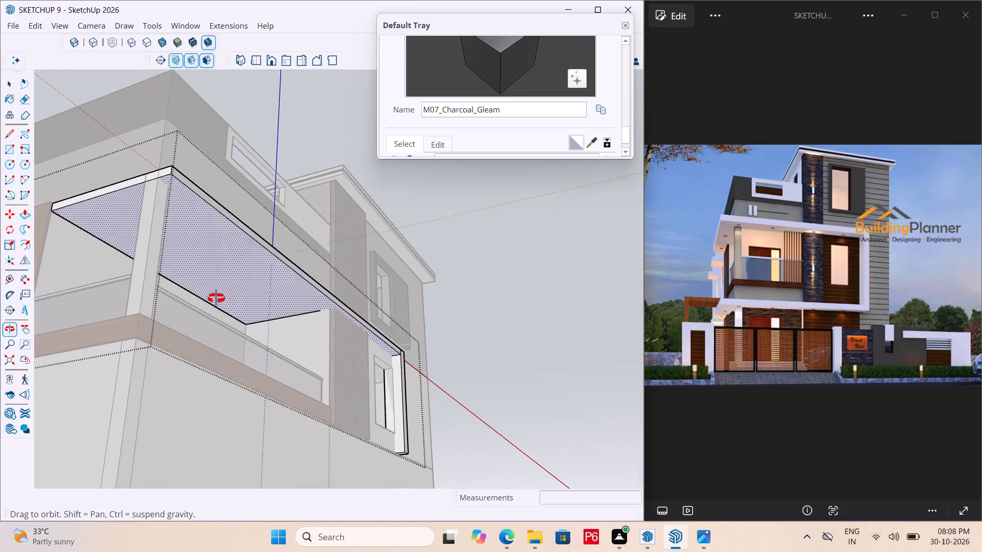
pyautogui.moveTo(216, 298); pyautogui.dragTo(115, 391, button='middle')
pyautogui.scroll(-5, 323, 229)
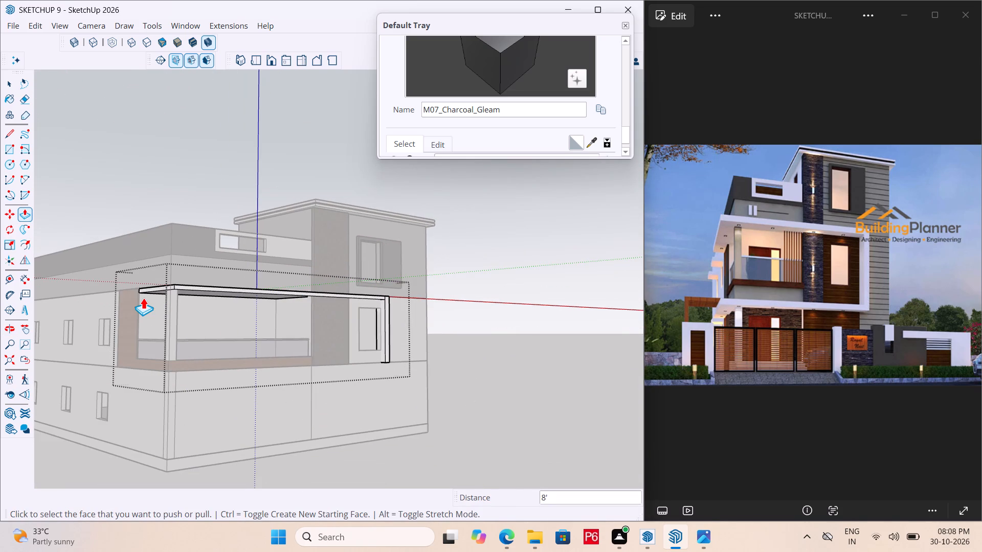
pyautogui.scroll(5, 141, 297)
pyautogui.moveTo(137, 297); pyautogui.dragTo(486, 329, button='middle')
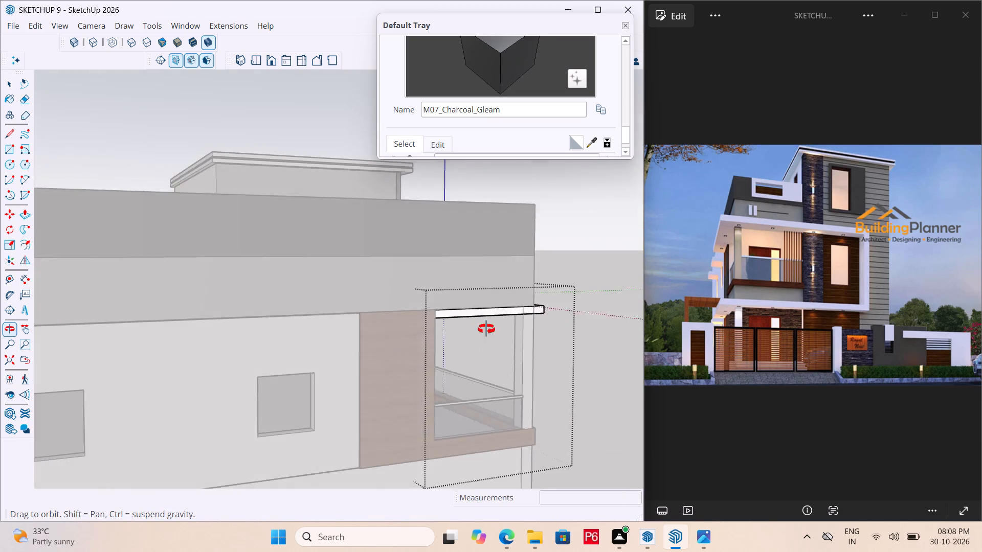
pyautogui.moveTo(486, 329); pyautogui.dragTo(493, 328, button='middle')
pyautogui.scroll(3, 494, 325)
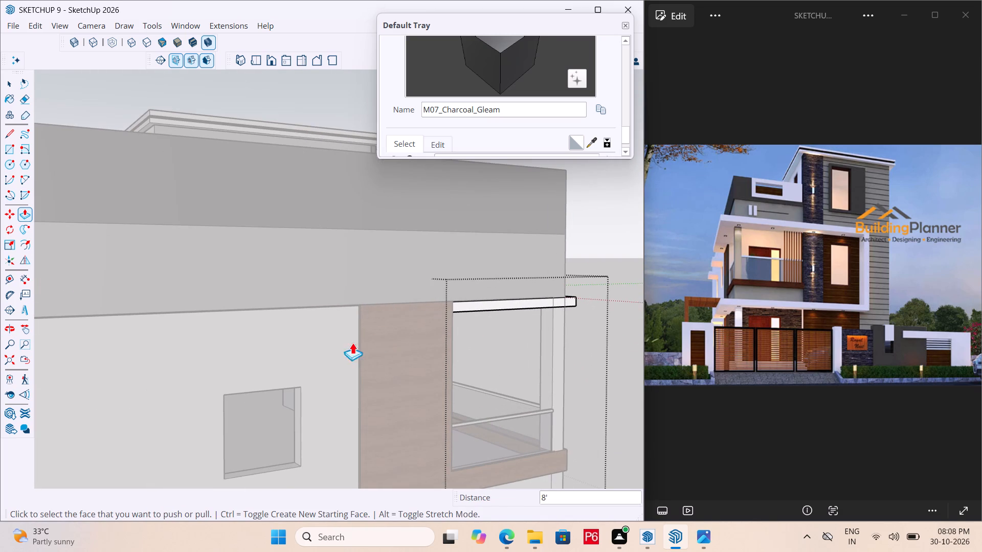
pyautogui.moveTo(375, 331); pyautogui.dragTo(381, 410, button='middle')
# Open the side wall's wood cladding panel for editing and push/pull its top face down about 2' 8 3/16".
pyautogui.press('space')
pyautogui.click(406, 401)
pyautogui.doubleClick(400, 401)
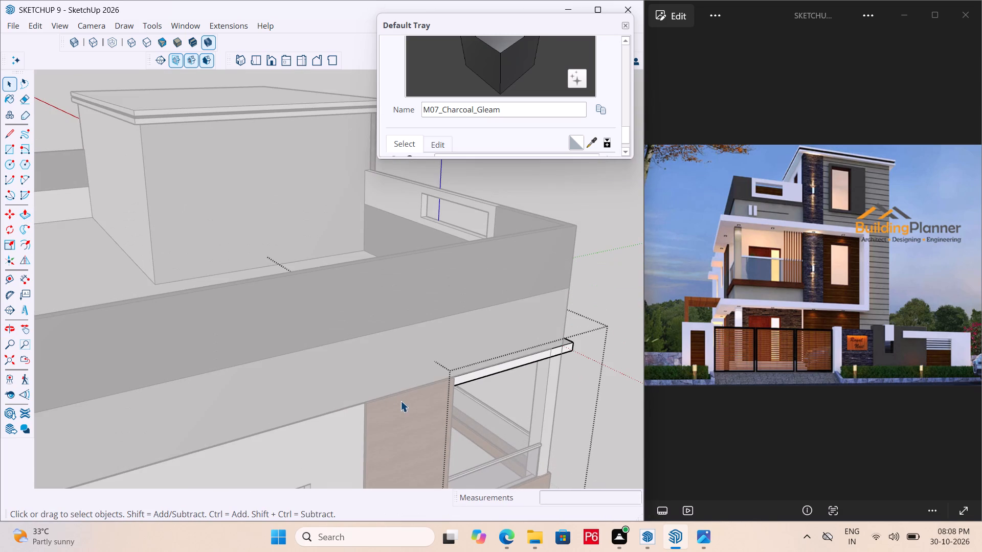
pyautogui.doubleClick(618, 279)
pyautogui.click(386, 415)
pyautogui.doubleClick(387, 408)
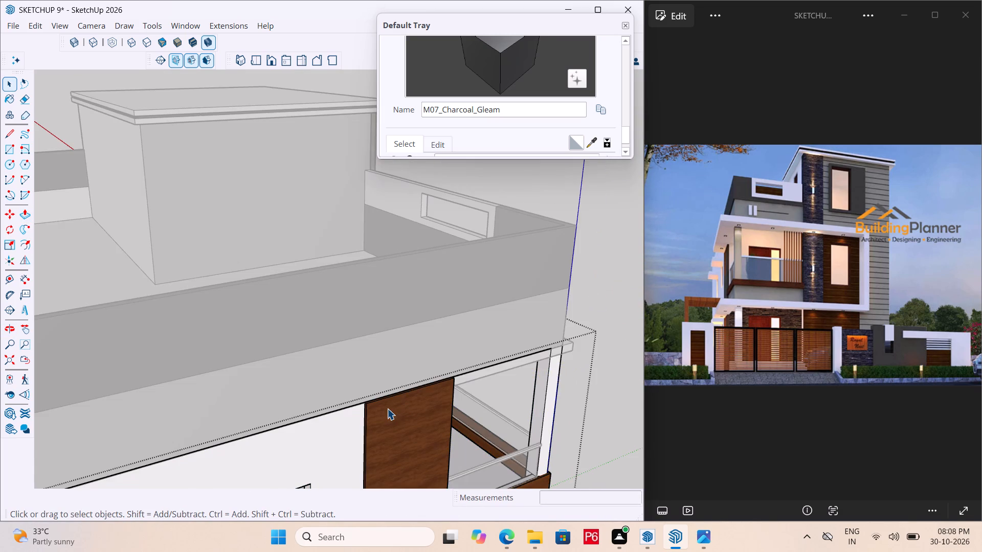
pyautogui.click(406, 403)
pyautogui.scroll(7, 406, 399)
pyautogui.doubleClick(414, 393)
pyautogui.scroll(3, 388, 387)
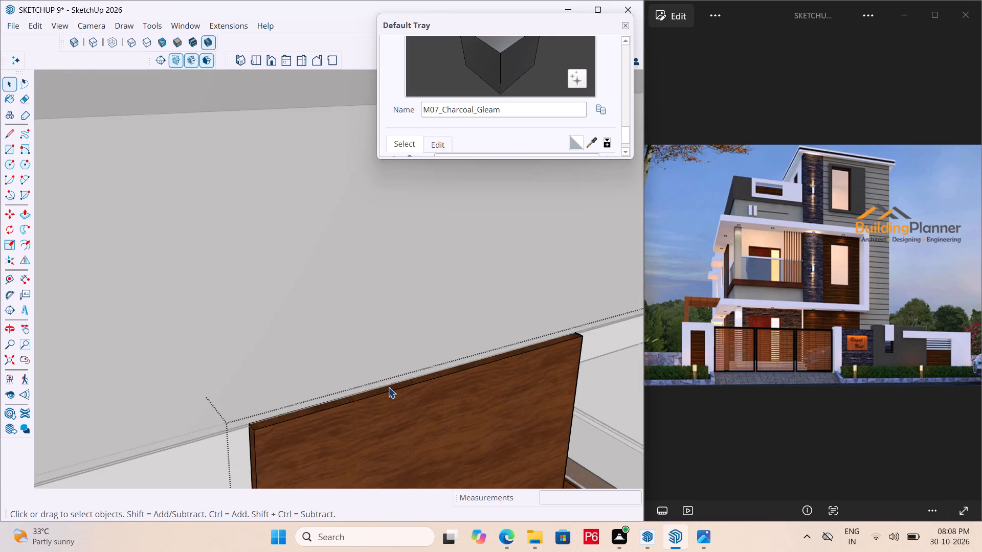
pyautogui.scroll(6, 388, 387)
pyautogui.moveTo(395, 404); pyautogui.dragTo(412, 450, button='middle')
pyautogui.scroll(-1, 396, 406)
pyautogui.scroll(1, 412, 450)
pyautogui.press('p')
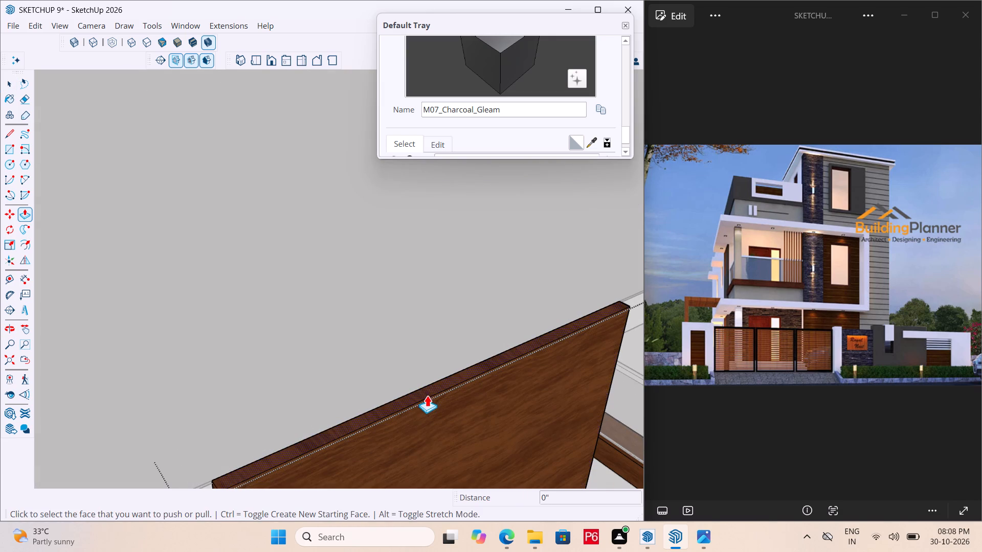
pyautogui.click(427, 394)
pyautogui.scroll(-5, 373, 384)
pyautogui.scroll(5, 368, 404)
pyautogui.click(368, 404)
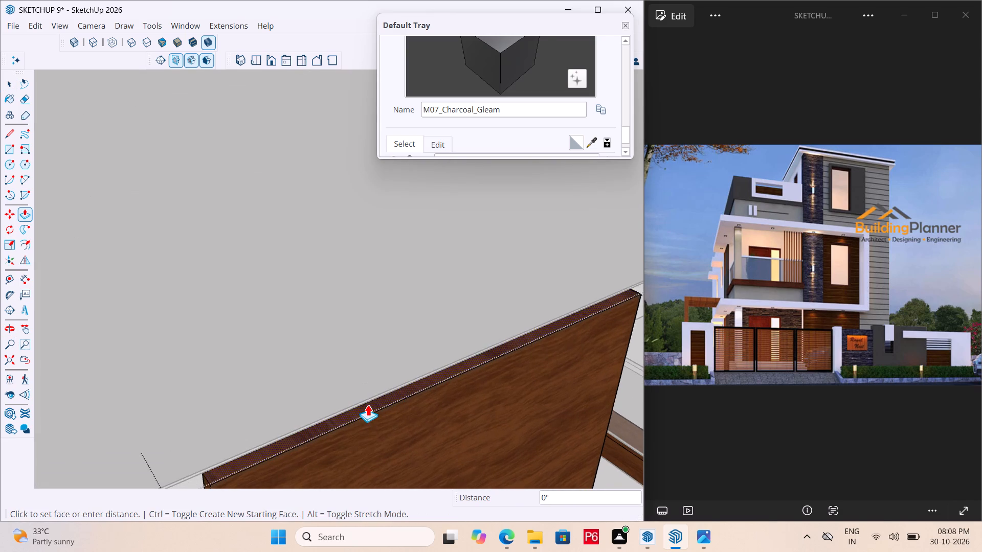
pyautogui.scroll(-12, 303, 369)
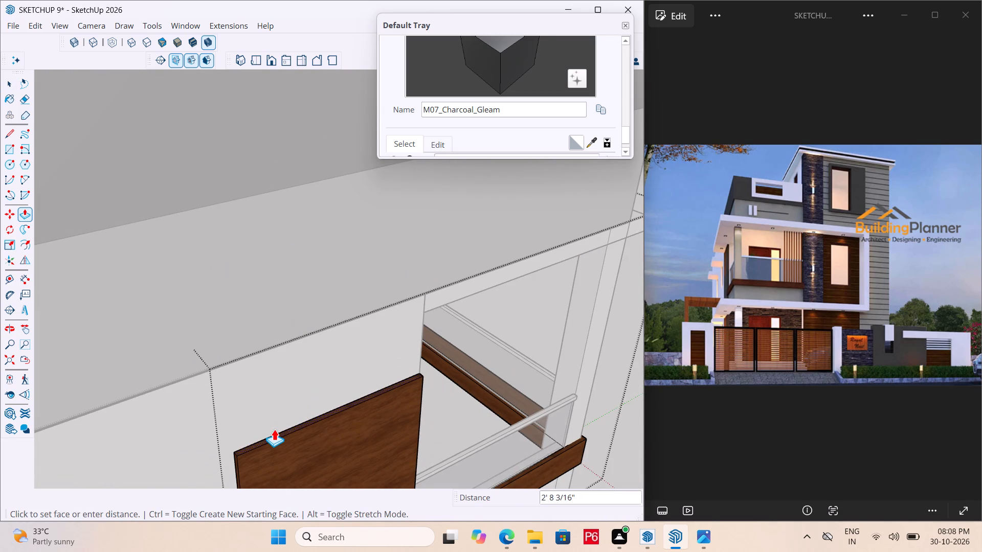
pyautogui.click(274, 429)
# Save the model.
pyautogui.hotkey('ctrl', 's')
pyautogui.hotkey('ctrl', 's')
pyautogui.hotkey('ctrl', 's')
pyautogui.hotkey('ctrl', 's')
pyautogui.hotkey('ctrl', 's')
pyautogui.hotkey('ctrl', 's')
pyautogui.hotkey('ctrl', 's')
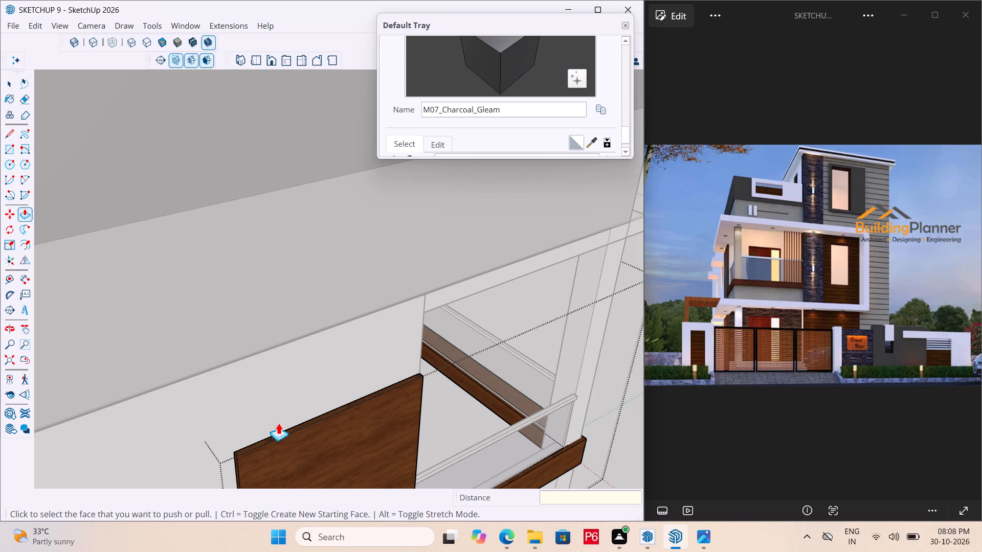
# Close the wood cladding and wall groups to return to the whole model.
pyautogui.scroll(-6, 278, 423)
pyautogui.scroll(-6, 290, 375)
pyautogui.scroll(-6, 239, 384)
pyautogui.moveTo(278, 467); pyautogui.dragTo(266, 428, button='middle')
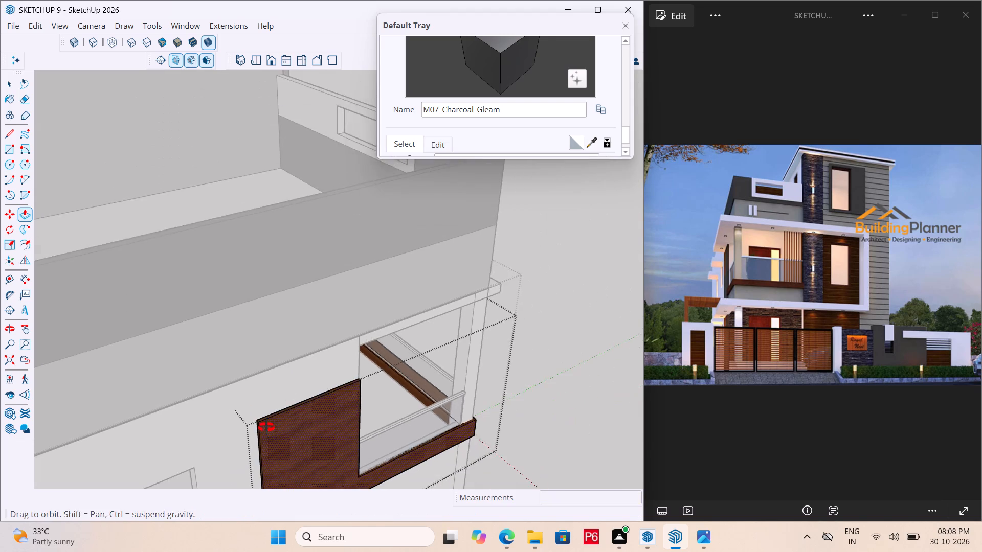
pyautogui.moveTo(266, 428); pyautogui.dragTo(265, 400, button='middle')
pyautogui.press('space')
pyautogui.tripleClick(558, 358)
pyautogui.scroll(-4, 539, 403)
pyautogui.moveTo(545, 402); pyautogui.dragTo(510, 354, button='middle')
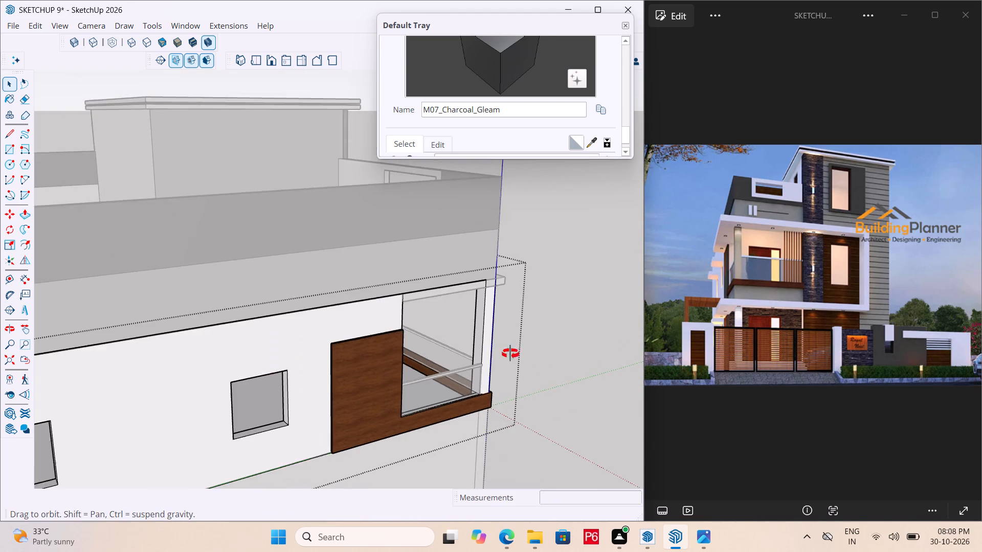
pyautogui.moveTo(510, 354); pyautogui.dragTo(429, 307, button='middle')
pyautogui.doubleClick(543, 328)
# Open the white projecting band above the balcony for editing at its side end.
pyautogui.moveTo(488, 246); pyautogui.dragTo(356, 197, button='middle')
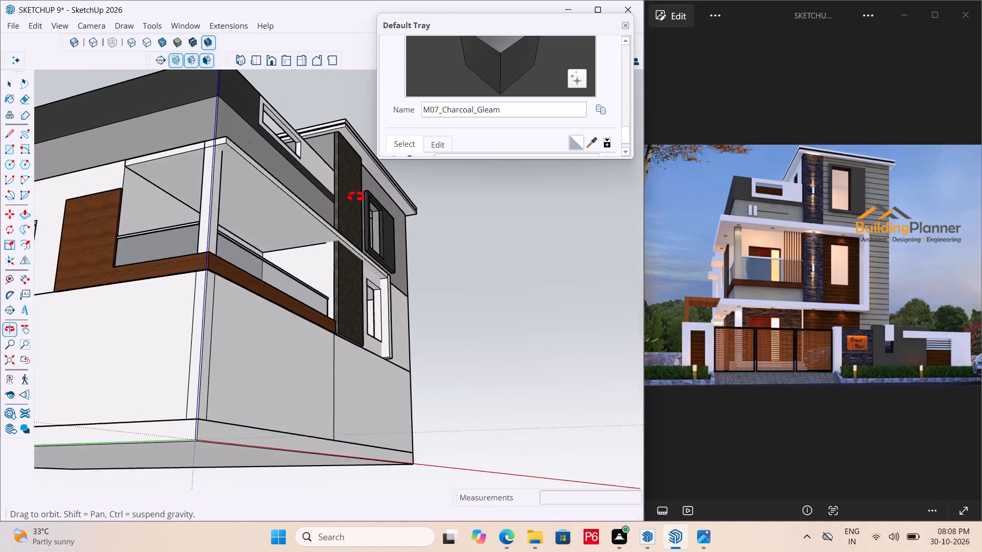
pyautogui.moveTo(356, 197); pyautogui.dragTo(408, 272, button='middle')
pyautogui.scroll(4, 175, 264)
pyautogui.moveTo(187, 273); pyautogui.dragTo(431, 343, button='middle')
pyautogui.scroll(5, 552, 294)
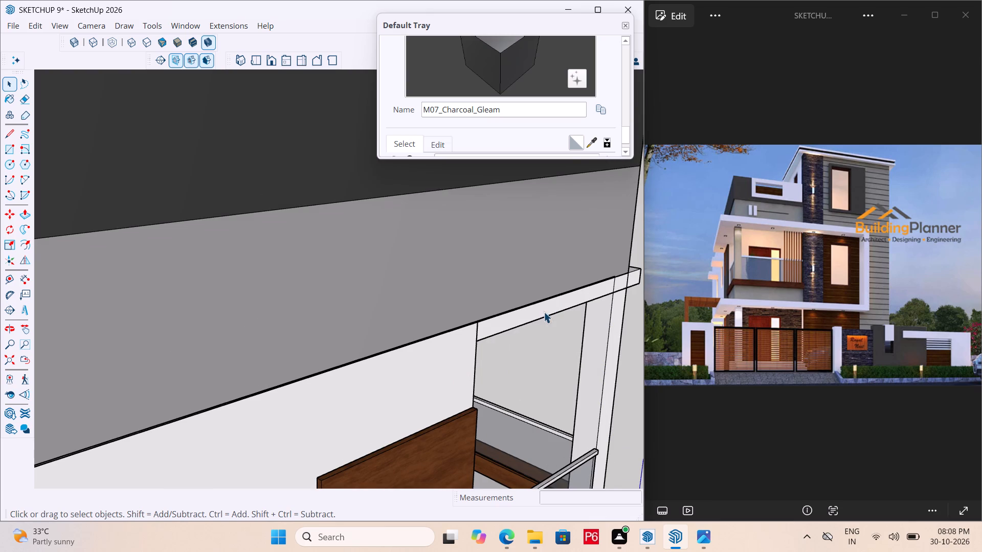
pyautogui.click(534, 314)
pyautogui.doubleClick(523, 312)
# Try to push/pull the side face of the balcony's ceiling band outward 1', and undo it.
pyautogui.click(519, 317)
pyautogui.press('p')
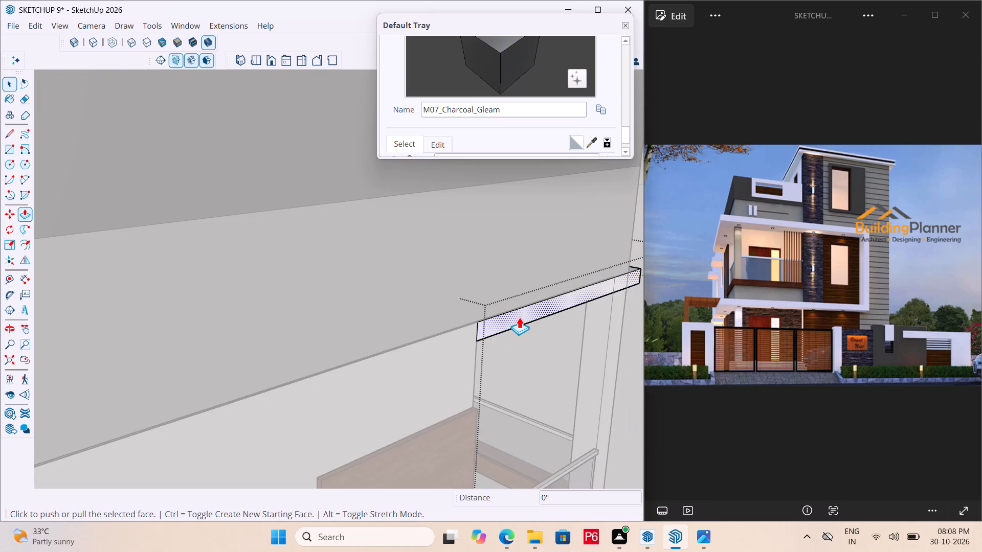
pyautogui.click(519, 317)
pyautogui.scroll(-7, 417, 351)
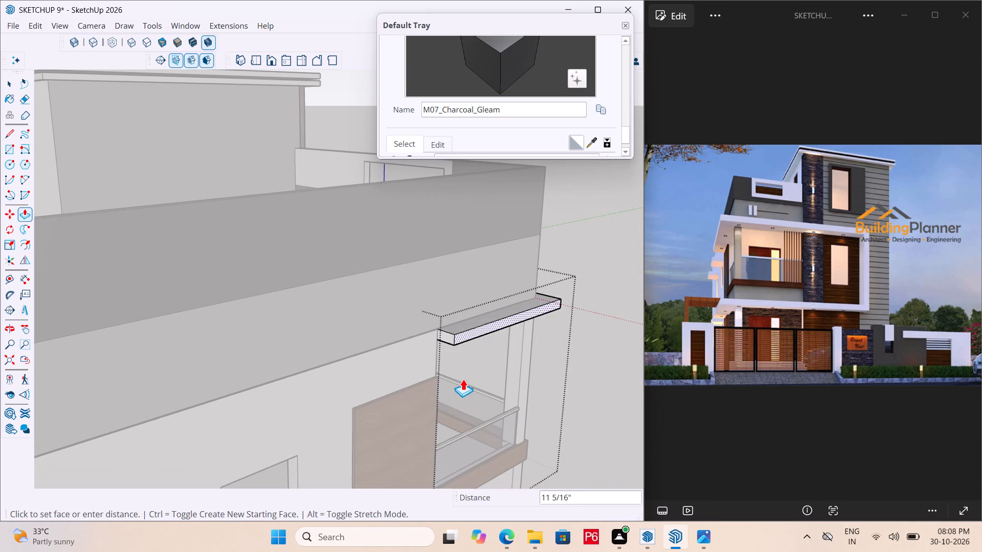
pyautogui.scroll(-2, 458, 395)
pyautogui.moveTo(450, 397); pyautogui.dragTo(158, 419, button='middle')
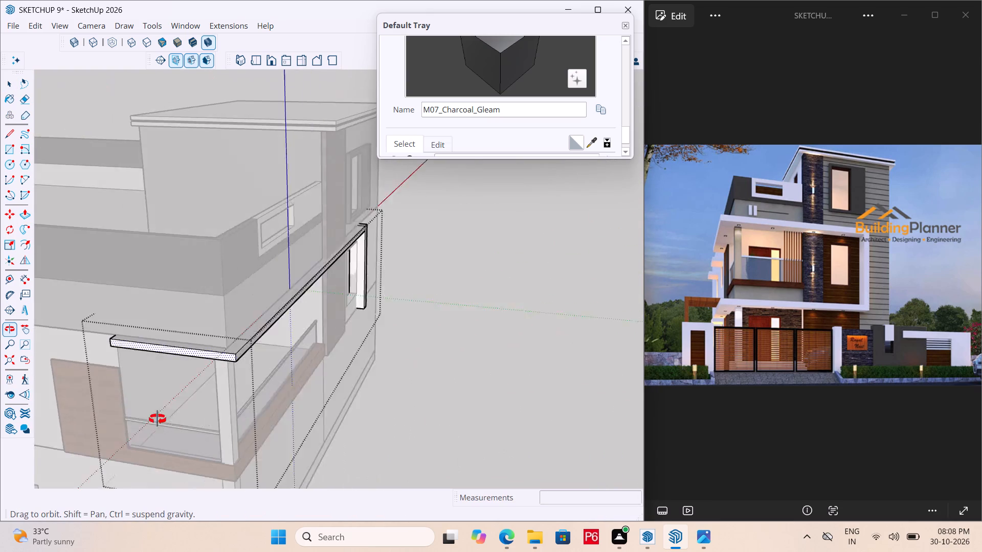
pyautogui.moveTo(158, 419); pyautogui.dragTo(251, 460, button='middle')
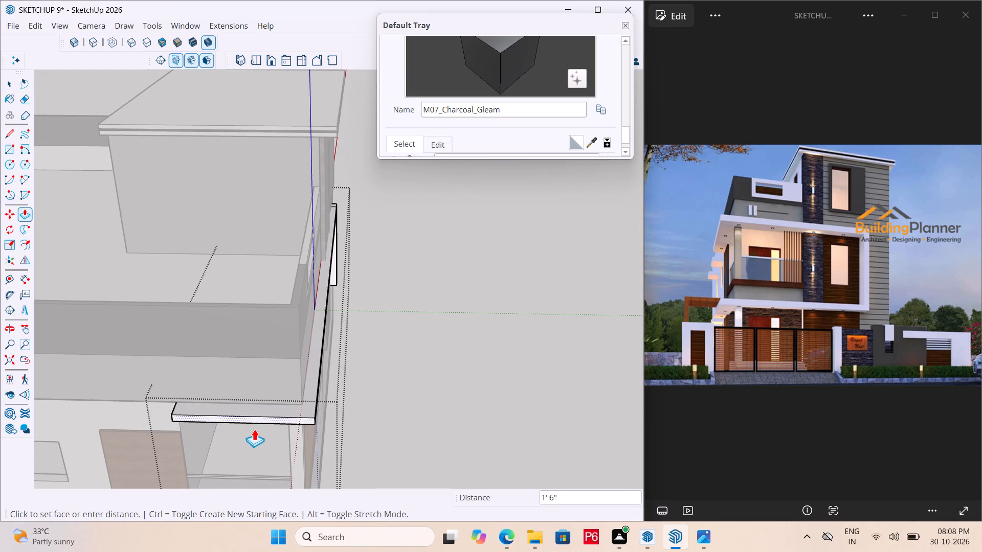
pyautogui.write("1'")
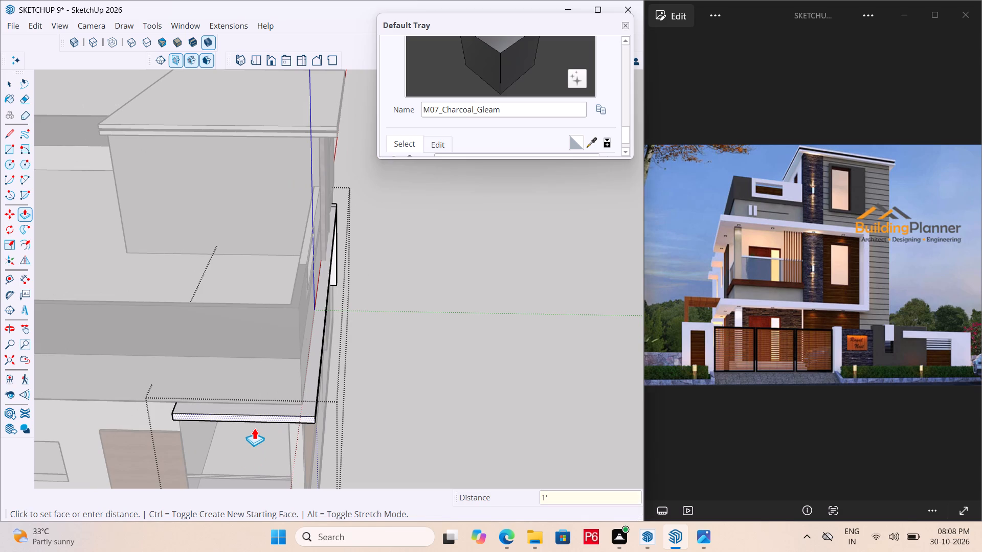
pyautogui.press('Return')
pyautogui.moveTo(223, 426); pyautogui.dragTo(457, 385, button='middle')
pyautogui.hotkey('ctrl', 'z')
# Push/pull the side face of the balcony's ceiling band outward 1' as a new section.
pyautogui.click(546, 327)
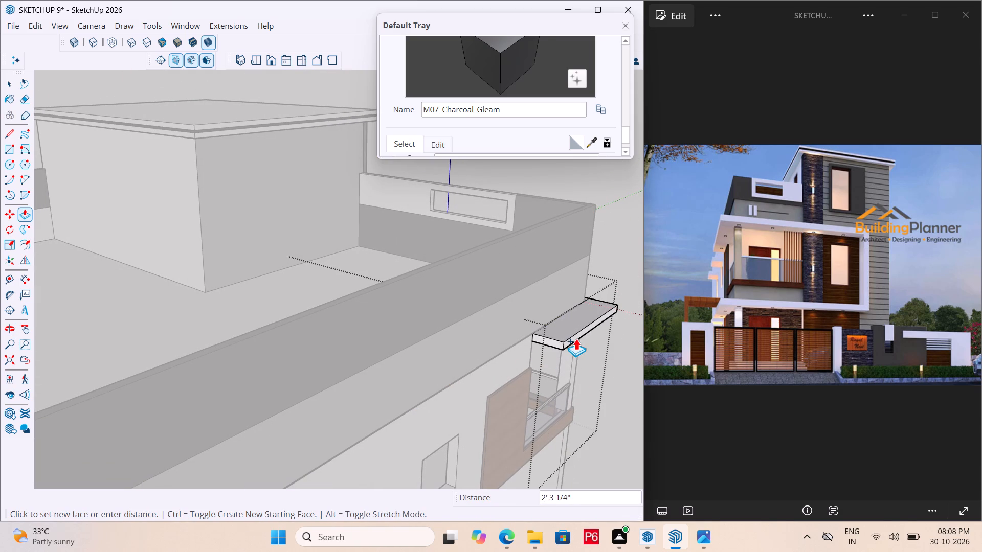
pyautogui.moveTo(572, 336); pyautogui.dragTo(285, 388, button='middle')
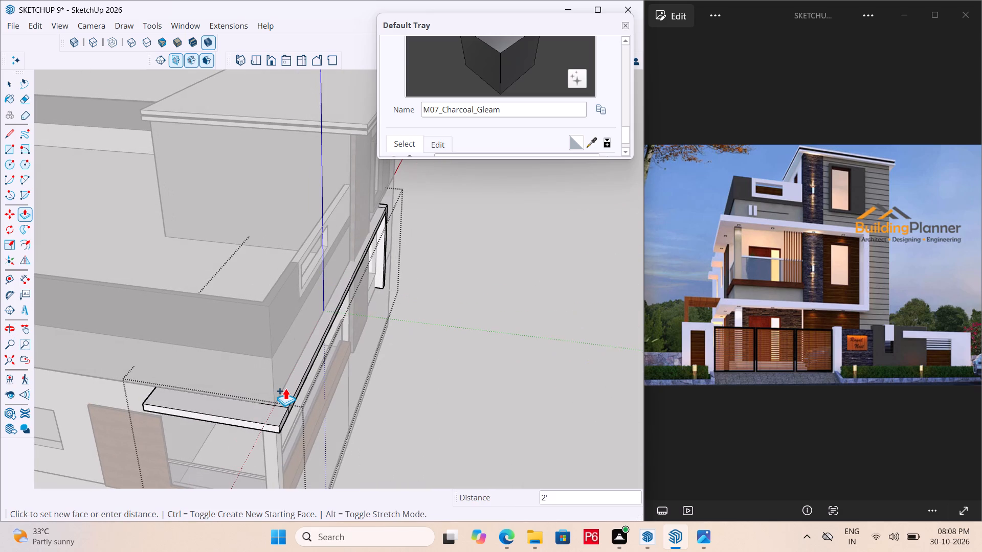
pyautogui.write("1'")
pyautogui.press('Return')
pyautogui.moveTo(227, 411); pyautogui.dragTo(491, 361, button='middle')
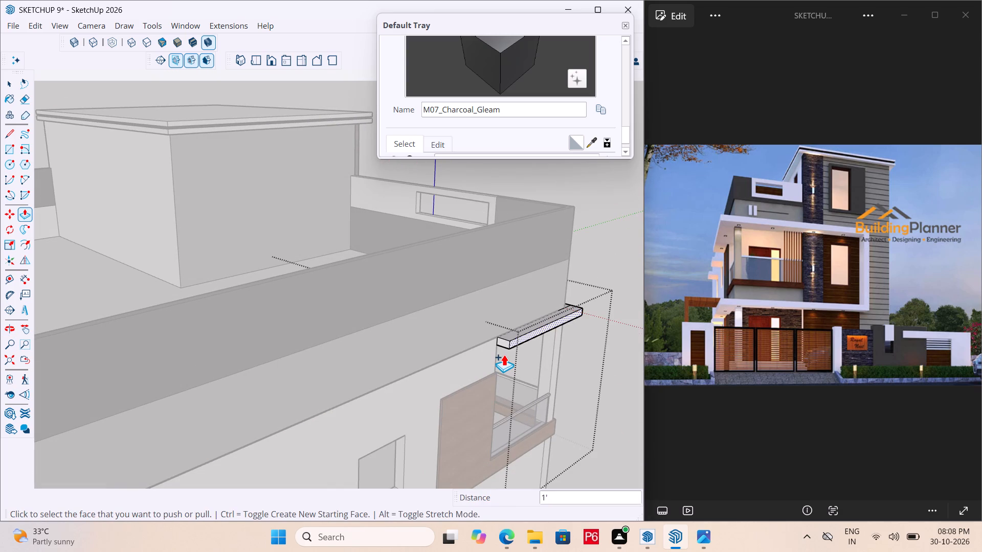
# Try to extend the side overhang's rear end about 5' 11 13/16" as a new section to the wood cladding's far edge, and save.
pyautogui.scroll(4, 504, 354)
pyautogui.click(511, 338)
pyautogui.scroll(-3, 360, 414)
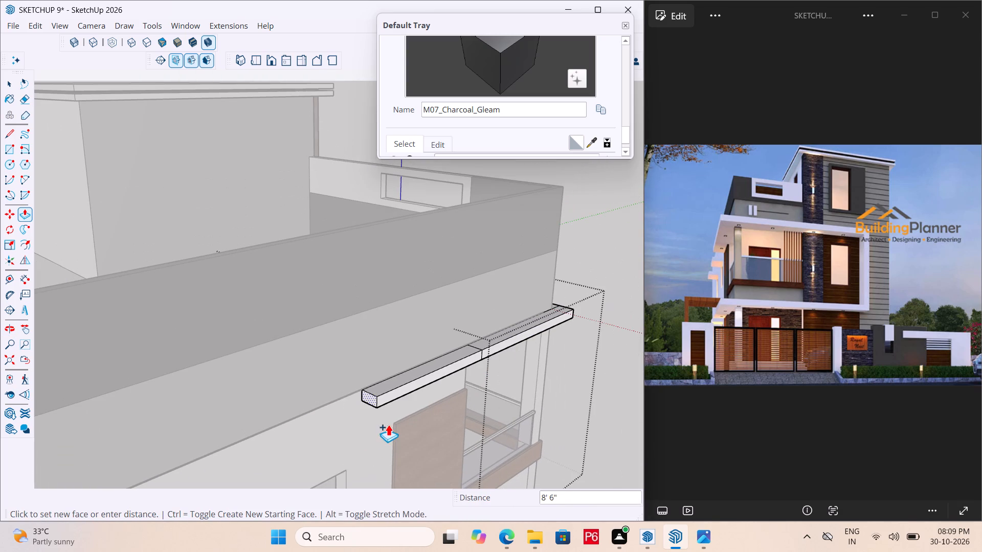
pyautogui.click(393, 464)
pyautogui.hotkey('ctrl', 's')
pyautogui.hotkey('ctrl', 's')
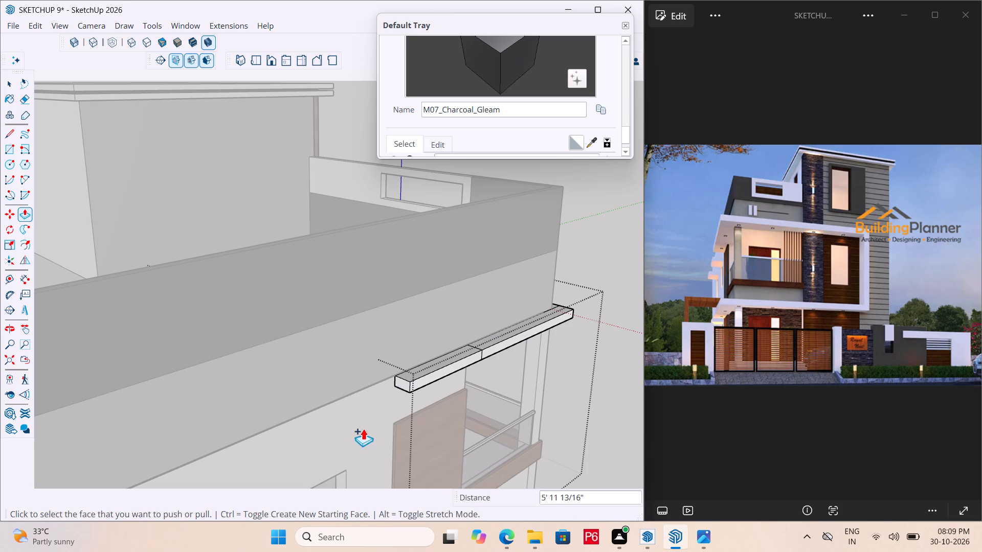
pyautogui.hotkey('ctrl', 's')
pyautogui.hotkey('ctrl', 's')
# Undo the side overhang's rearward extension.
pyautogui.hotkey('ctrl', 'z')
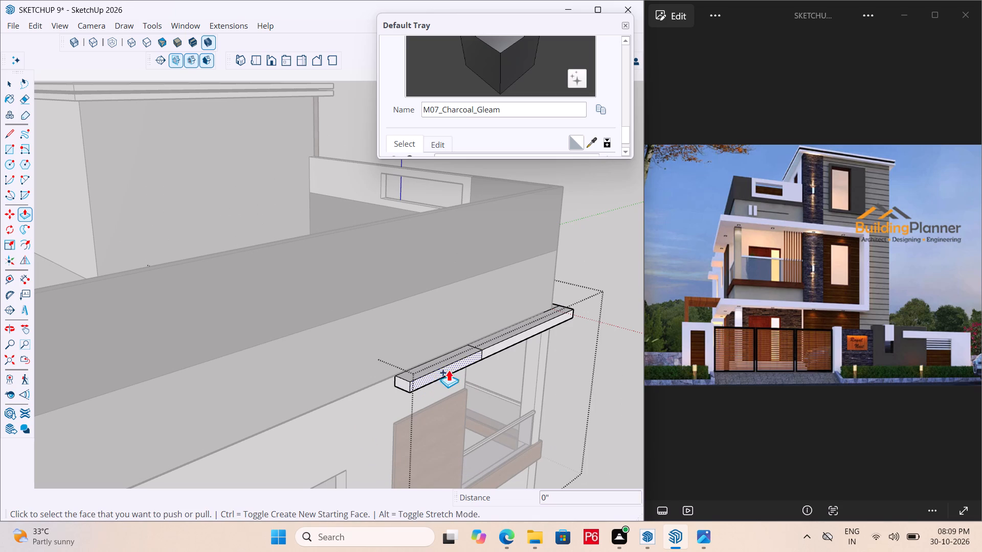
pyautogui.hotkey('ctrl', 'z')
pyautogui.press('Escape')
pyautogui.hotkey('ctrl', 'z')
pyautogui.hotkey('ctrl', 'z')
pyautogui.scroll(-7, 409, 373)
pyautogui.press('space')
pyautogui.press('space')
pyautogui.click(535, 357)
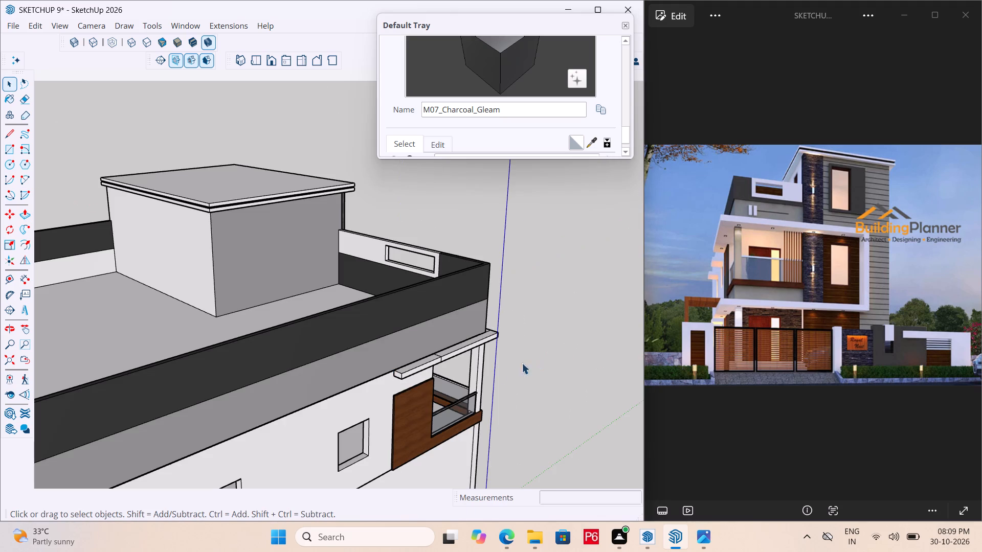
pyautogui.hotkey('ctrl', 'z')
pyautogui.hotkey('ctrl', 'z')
# Push/pull the side overhang's rear end face about 5' 11 13/16" to align with the wood cladding's far edge.
pyautogui.scroll(9, 418, 368)
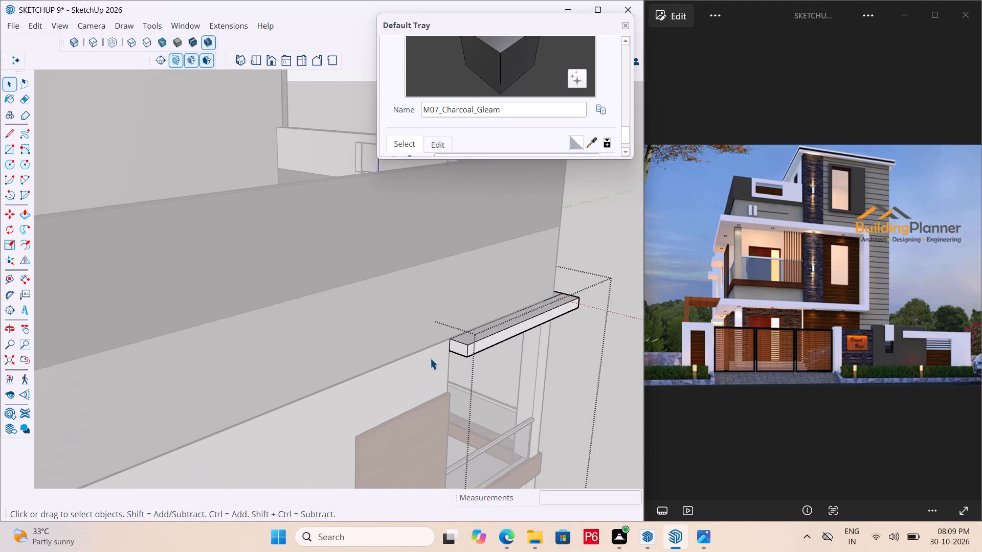
pyautogui.scroll(1, 430, 358)
pyautogui.click(470, 342)
pyautogui.click(467, 347)
pyautogui.press('p')
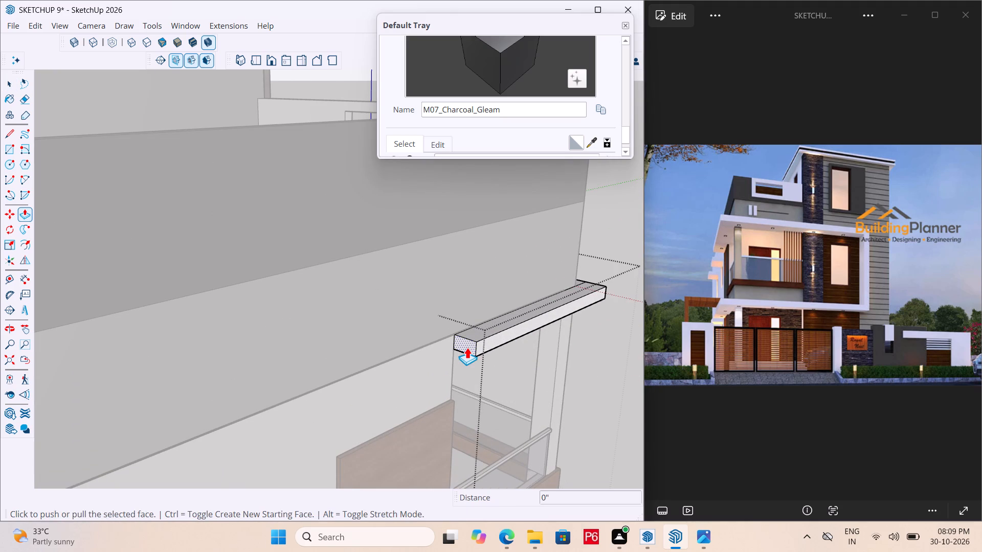
pyautogui.click(467, 347)
pyautogui.scroll(-5, 261, 410)
pyautogui.scroll(-5, 277, 358)
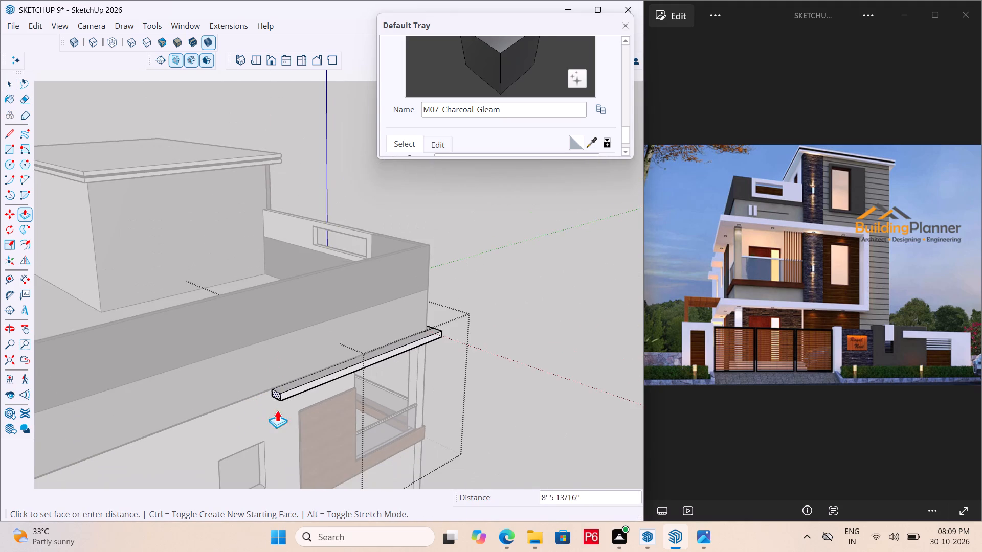
pyautogui.scroll(4, 279, 417)
pyautogui.click(308, 443)
pyautogui.scroll(-6, 297, 375)
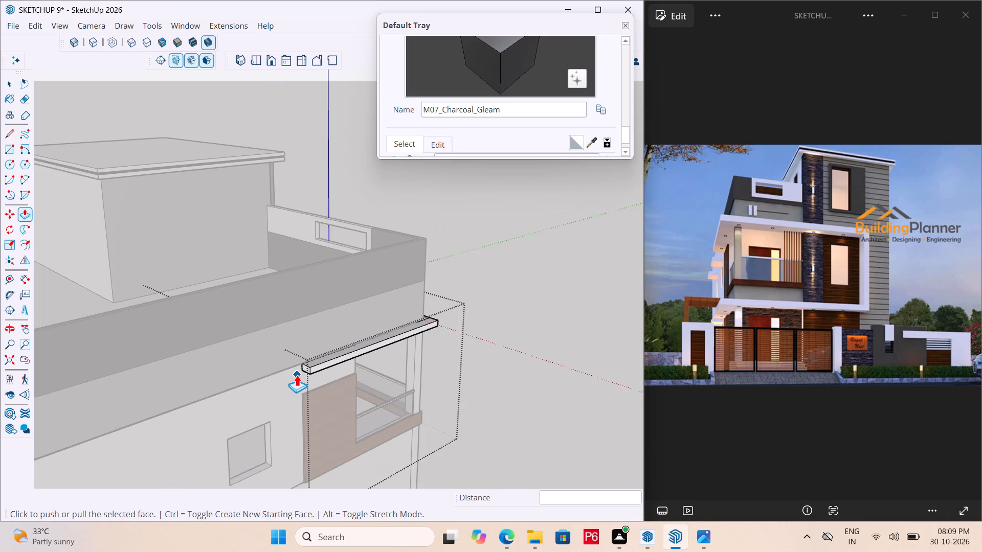
# Examine the extended band along the side and front, up to the corner beside the first-floor window.
pyautogui.scroll(-5, 297, 375)
pyautogui.moveTo(296, 394); pyautogui.dragTo(92, 402, button='middle')
pyautogui.moveTo(242, 386); pyautogui.dragTo(241, 386, button='middle')
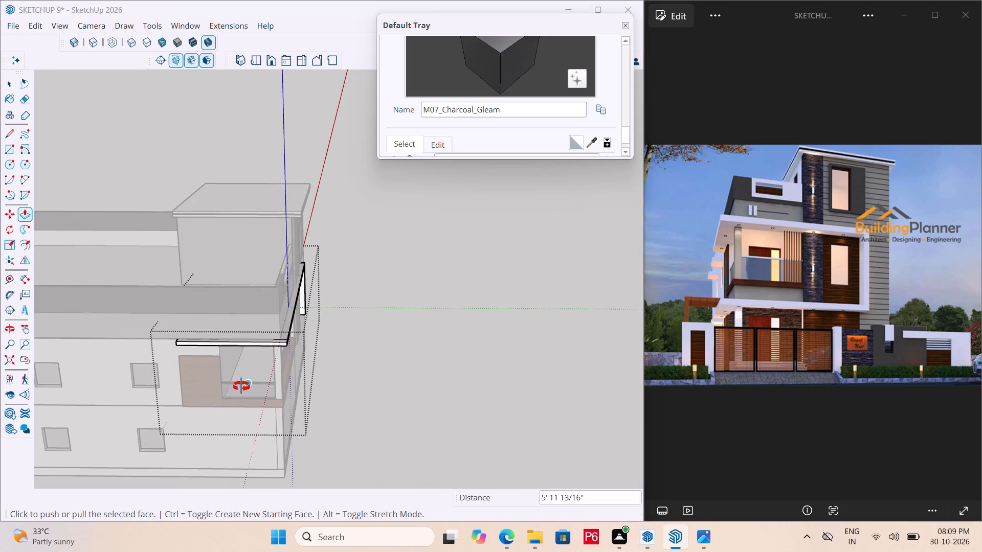
pyautogui.moveTo(241, 386); pyautogui.dragTo(71, 369, button='middle')
pyautogui.scroll(3, 123, 337)
pyautogui.scroll(4, 324, 267)
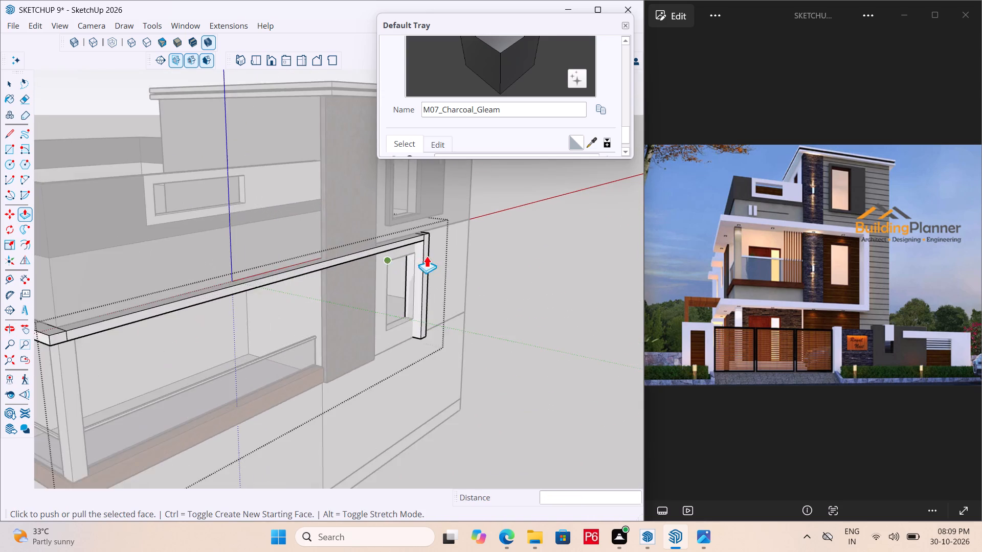
pyautogui.scroll(10, 427, 256)
pyautogui.scroll(-6, 514, 253)
pyautogui.scroll(-7, 540, 295)
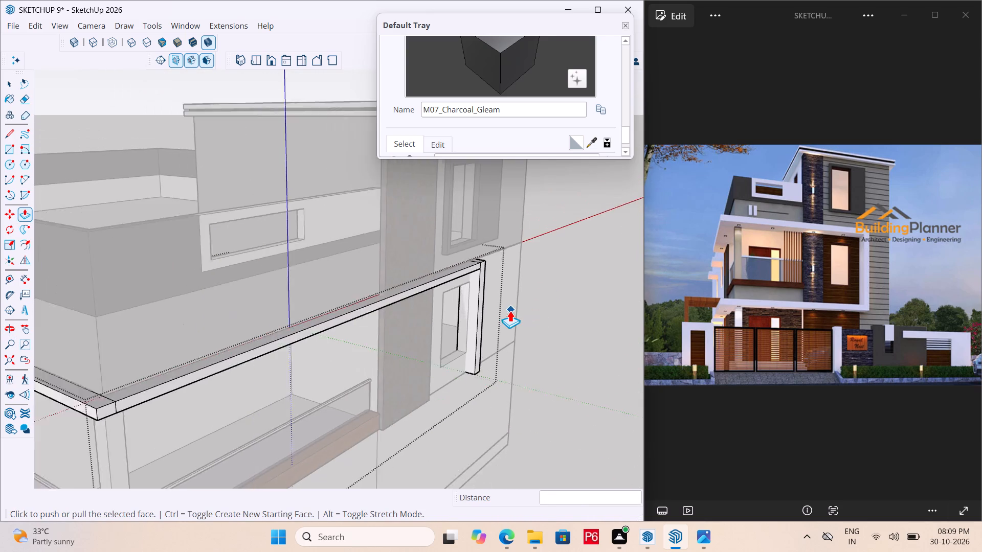
pyautogui.scroll(-3, 510, 310)
# Erase the seam lines on the front and top of the ceiling slab at the balcony's side corner, and save.
pyautogui.moveTo(264, 385); pyautogui.dragTo(187, 445, button='middle')
pyautogui.scroll(8, 236, 422)
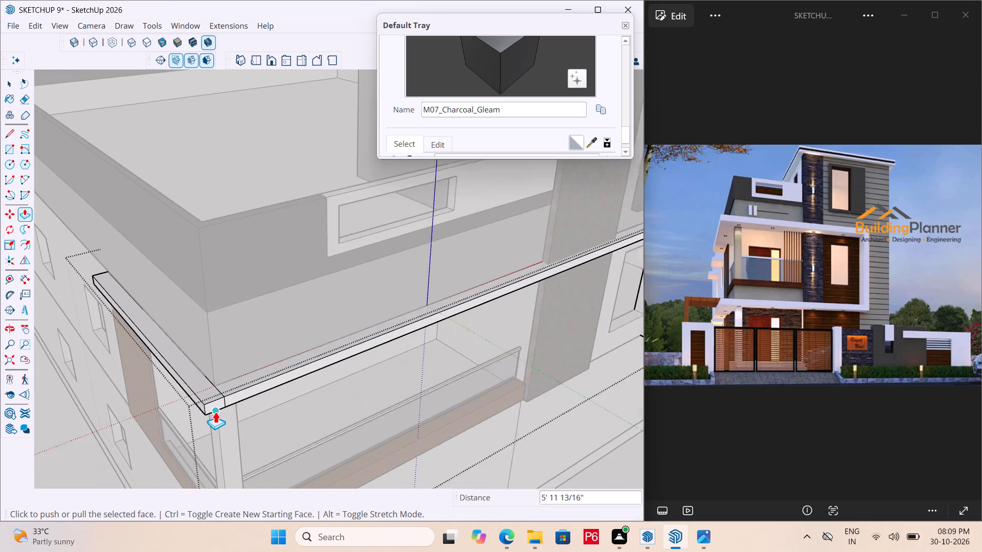
pyautogui.scroll(15, 215, 411)
pyautogui.press('e')
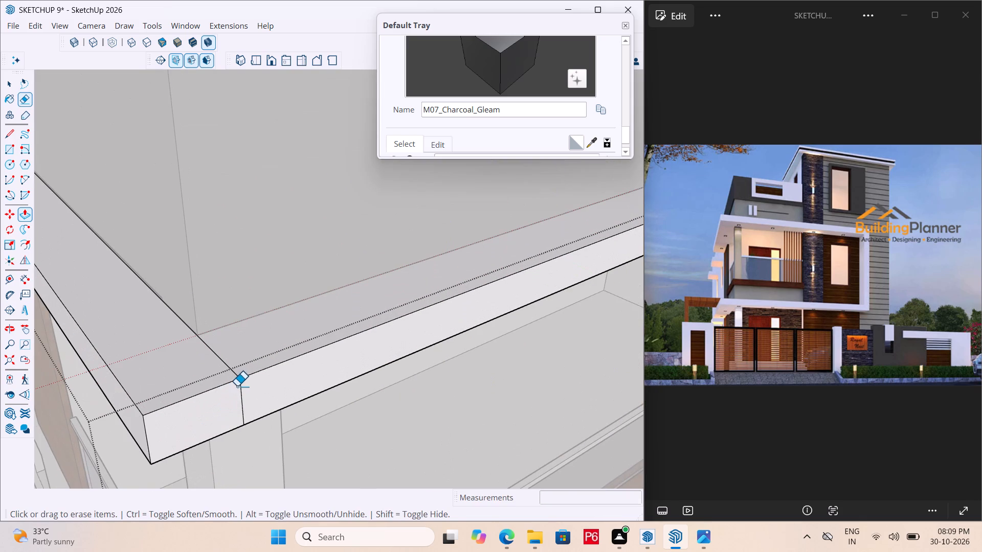
pyautogui.click(240, 387)
pyautogui.moveTo(236, 371); pyautogui.dragTo(231, 371)
pyautogui.scroll(-10, 237, 398)
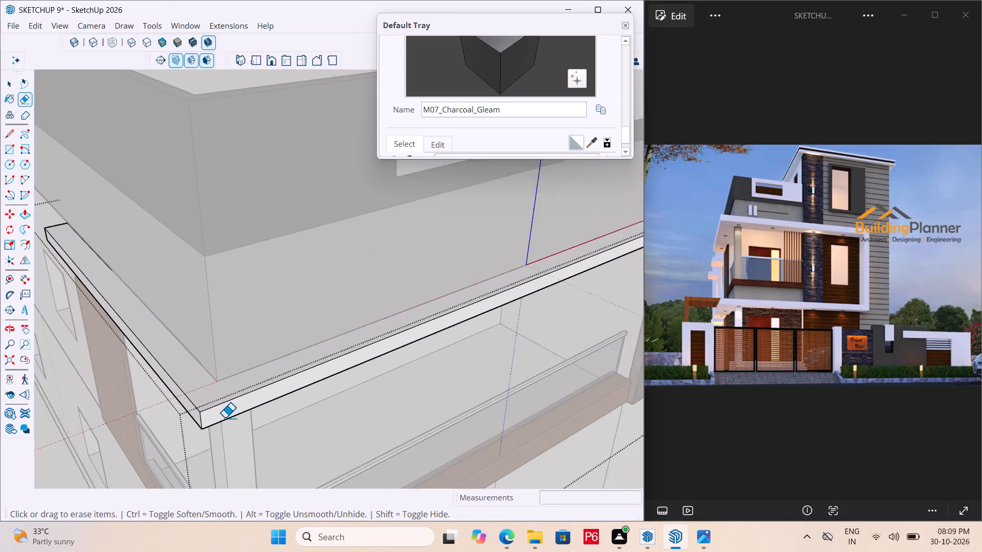
pyautogui.scroll(-2, 225, 418)
pyautogui.hotkey('ctrl', 's')
# Erase the seam line on the underside of the balcony's ceiling slab where the side overhang begins.
pyautogui.moveTo(231, 439); pyautogui.dragTo(210, 319, button='middle')
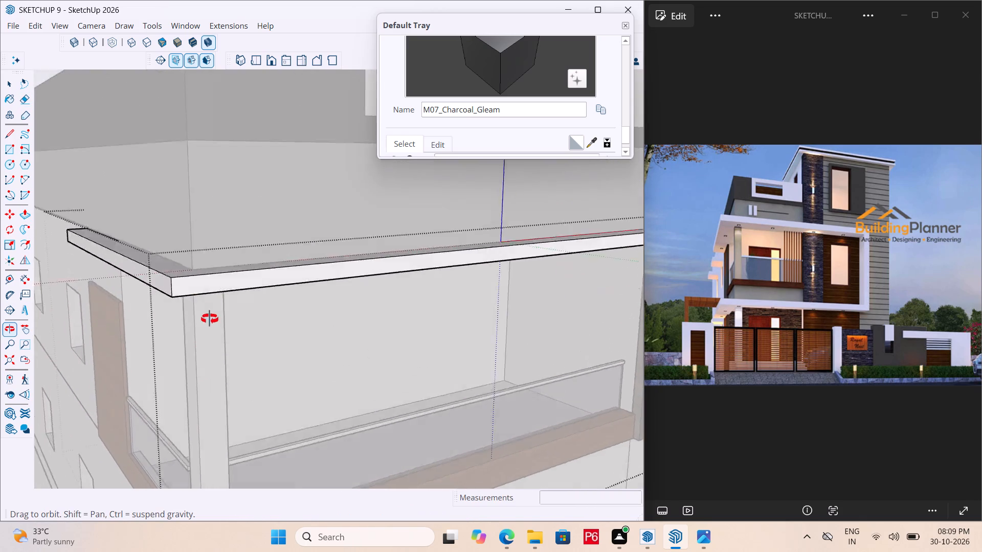
pyautogui.moveTo(210, 319); pyautogui.dragTo(233, 236, button='middle')
pyautogui.scroll(2, 157, 134)
pyautogui.moveTo(175, 166); pyautogui.dragTo(183, 172)
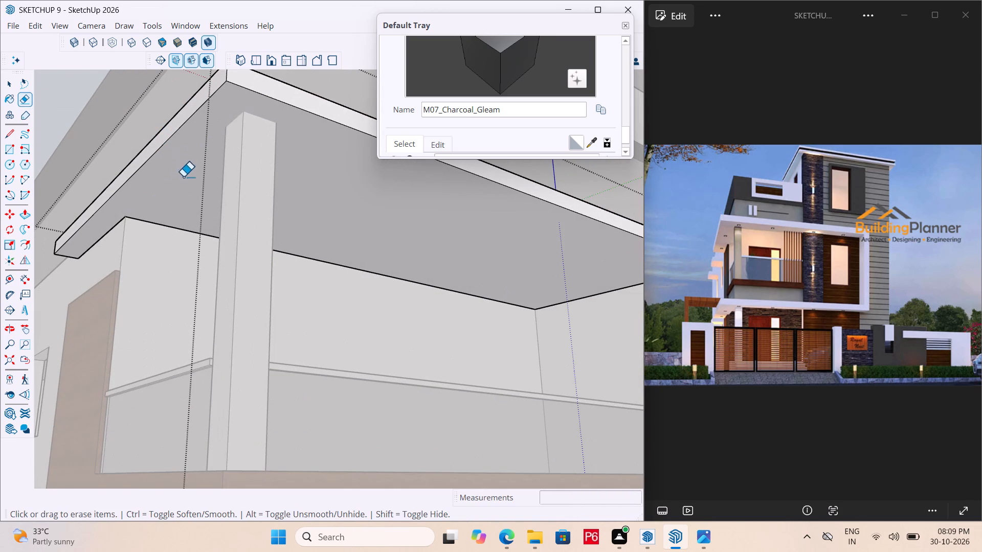
# Save the model with the cleaned balcony ceiling slab.
pyautogui.scroll(-6, 178, 271)
pyautogui.scroll(-6, 152, 333)
pyautogui.moveTo(220, 340); pyautogui.dragTo(225, 388, button='middle')
pyautogui.hotkey('ctrl', 's')
pyautogui.hotkey('ctrl', 's')
pyautogui.hotkey('ctrl', 's')
pyautogui.hotkey('ctrl', 's')
pyautogui.hotkey('ctrl', 's')
pyautogui.hotkey('ctrl', 's')
pyautogui.hotkey('ctrl', 's')
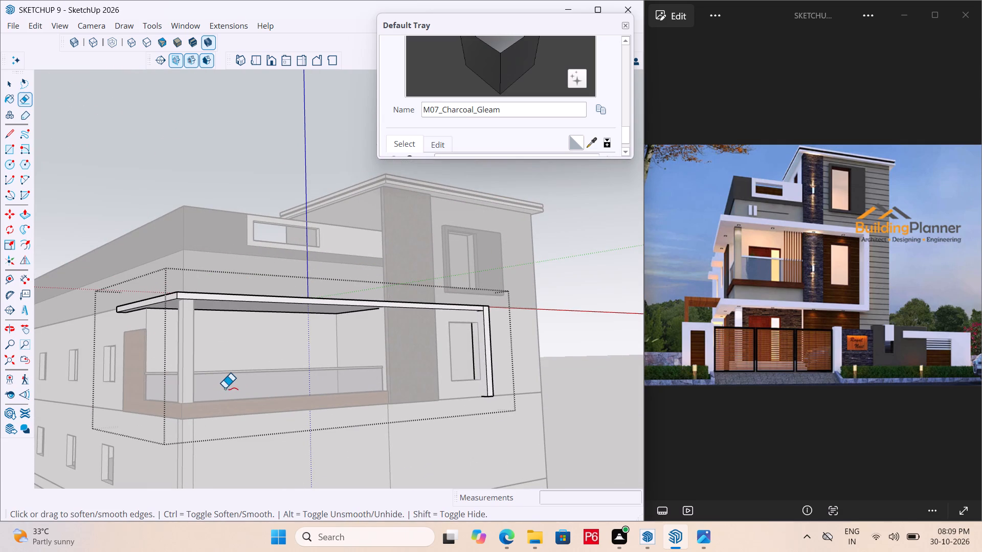
pyautogui.hotkey('ctrl', 's')
pyautogui.hotkey('ctrl', 's')
pyautogui.hotkey('ctrl', 's')
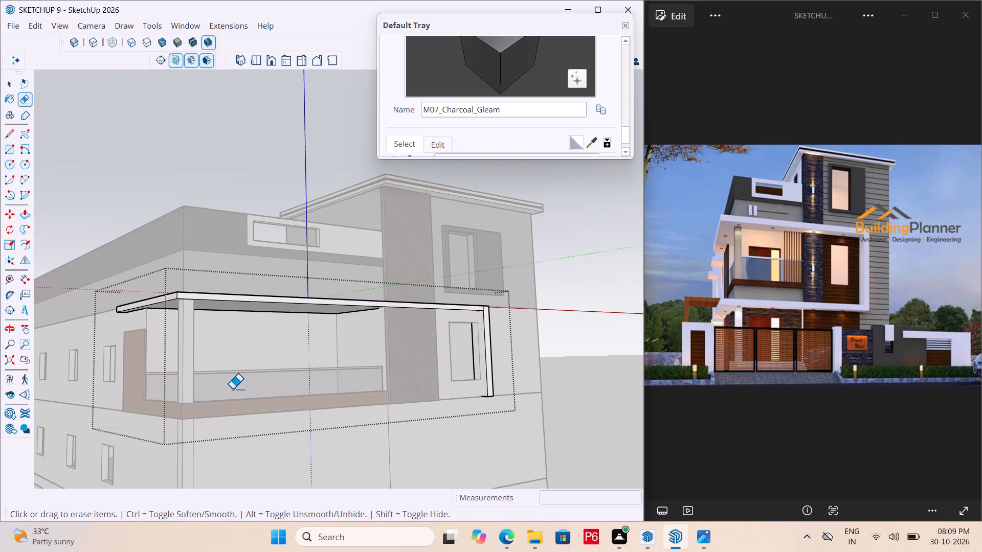
# Erase the seam line where the horizontal band meets its vertical leg beside the first-floor window, and save.
pyautogui.scroll(4, 442, 324)
pyautogui.moveTo(447, 338); pyautogui.dragTo(421, 297, button='middle')
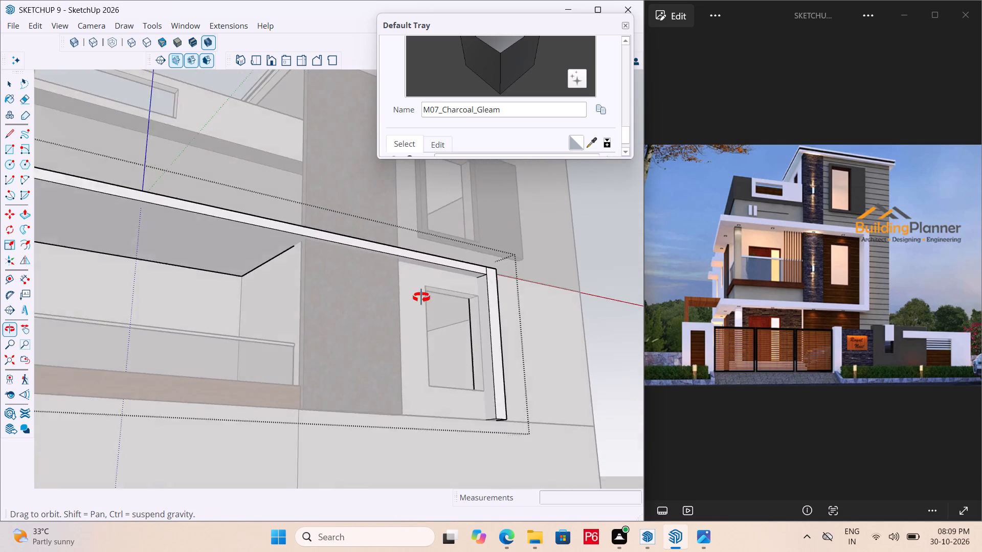
pyautogui.moveTo(421, 297); pyautogui.dragTo(415, 301, button='middle')
pyautogui.scroll(13, 460, 284)
pyautogui.click(500, 253)
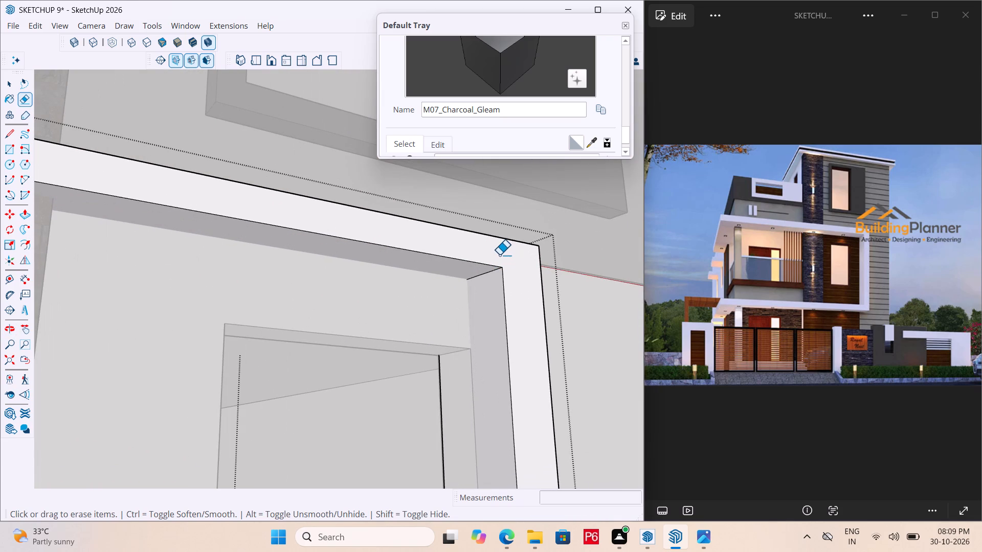
pyautogui.hotkey('ctrl', 's')
pyautogui.hotkey('ctrl', 's')
pyautogui.hotkey('ctrl', 's')
# Check the whole front with the extended band and save the model.
pyautogui.scroll(-10, 396, 312)
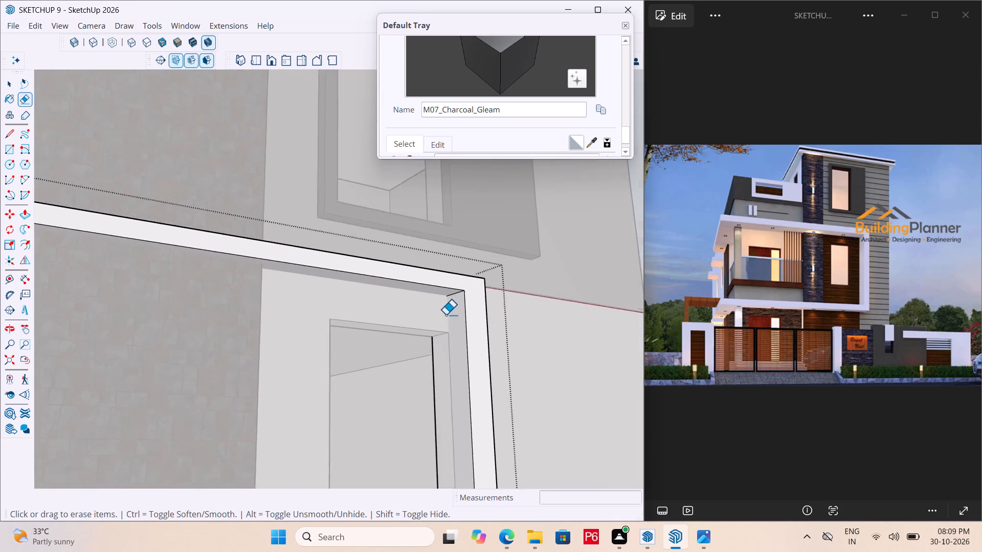
pyautogui.scroll(-13, 457, 308)
pyautogui.moveTo(395, 338); pyautogui.dragTo(418, 405, button='middle')
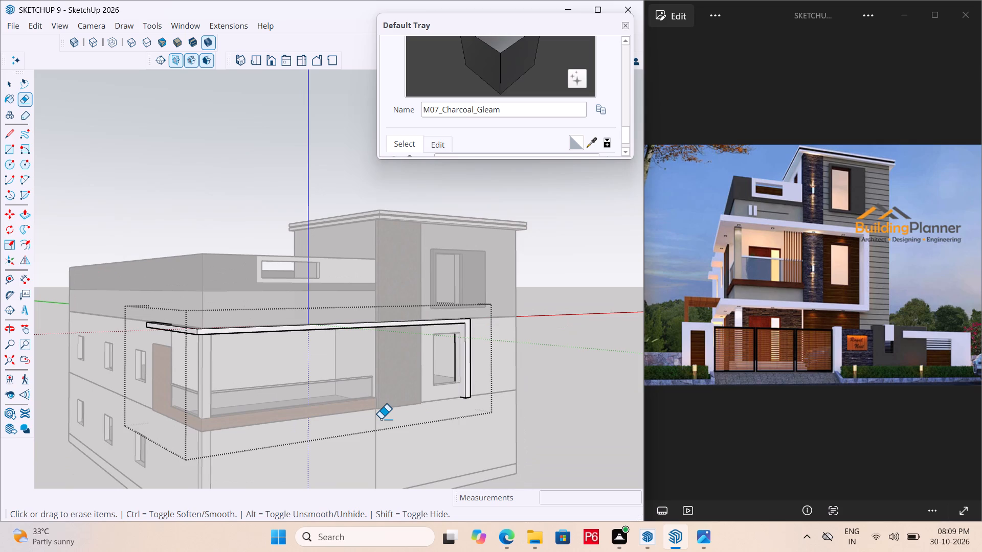
pyautogui.moveTo(340, 390); pyautogui.dragTo(340, 380, button='middle')
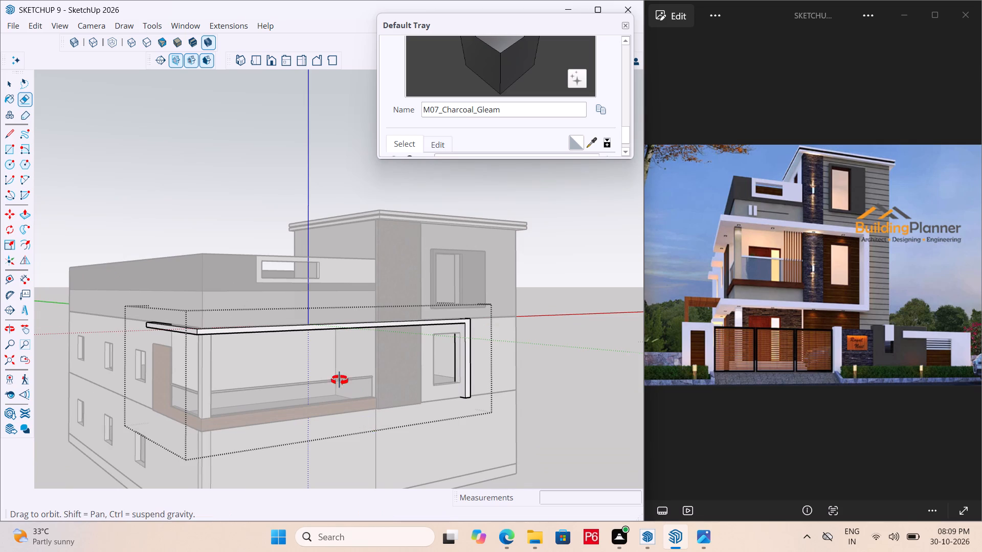
pyautogui.moveTo(340, 380); pyautogui.dragTo(348, 353, button='middle')
pyautogui.hotkey('ctrl', 's')
pyautogui.hotkey('ctrl', 's')
pyautogui.hotkey('ctrl', 's')
pyautogui.hotkey('ctrl', 's')
pyautogui.hotkey('ctrl', 's')
pyautogui.hotkey('ctrl', 's')
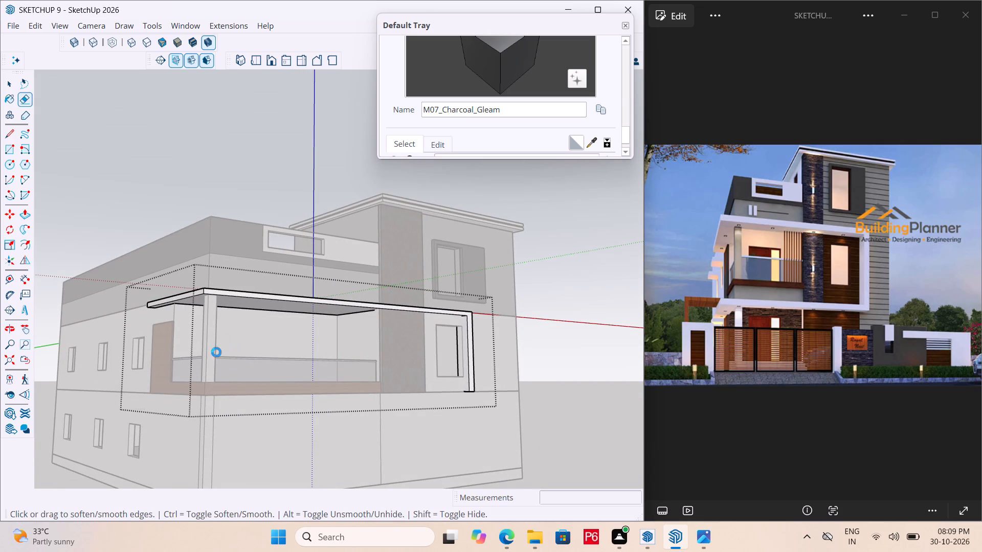
# Push/Pull the side edge face of the balcony's ceiling slab outward by 1' to deepen the side overhang.
pyautogui.moveTo(213, 350); pyautogui.dragTo(184, 257, button='middle')
pyautogui.moveTo(188, 336); pyautogui.dragTo(182, 314, button='middle')
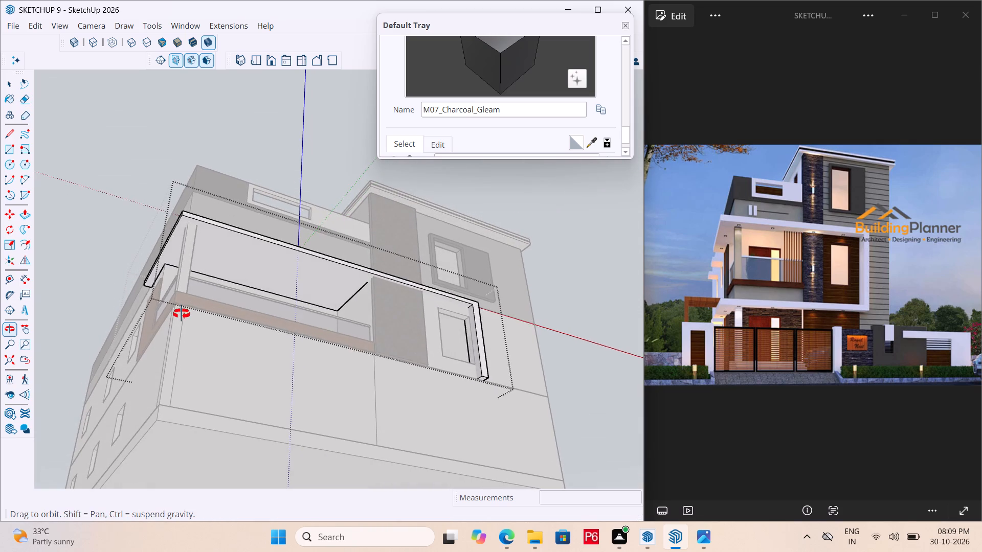
pyautogui.moveTo(182, 314); pyautogui.dragTo(212, 317, button='middle')
pyautogui.scroll(5, 128, 238)
pyautogui.moveTo(166, 264); pyautogui.dragTo(234, 349, button='middle')
pyautogui.scroll(4, 234, 349)
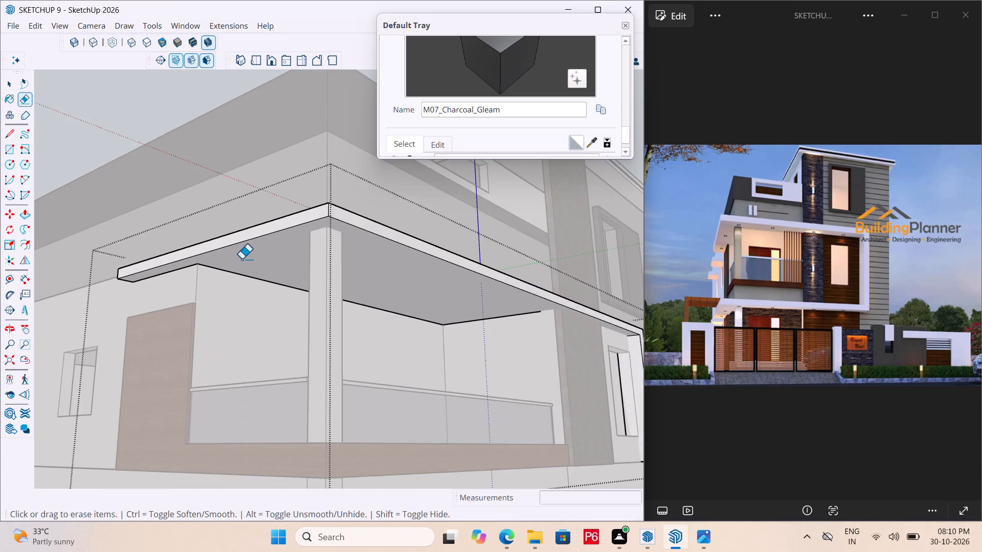
pyautogui.scroll(3, 241, 259)
pyautogui.press('space')
pyautogui.click(272, 234)
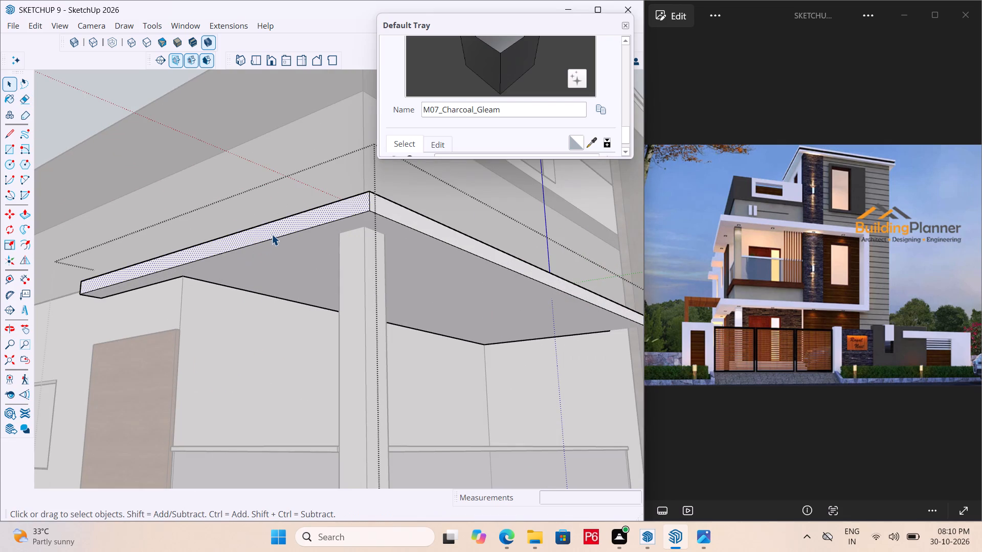
pyautogui.press('p')
pyautogui.click(272, 232)
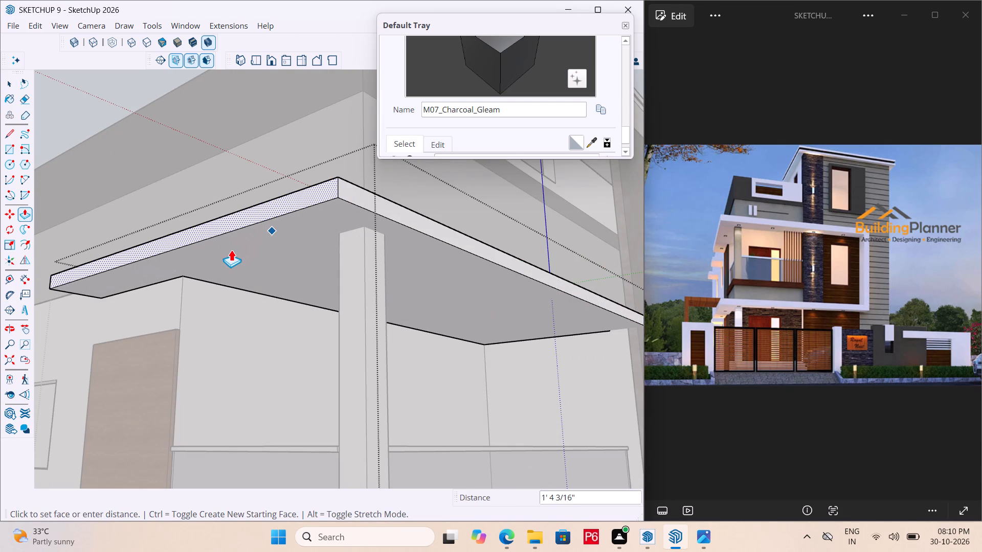
pyautogui.write("1'")
pyautogui.press('Return')
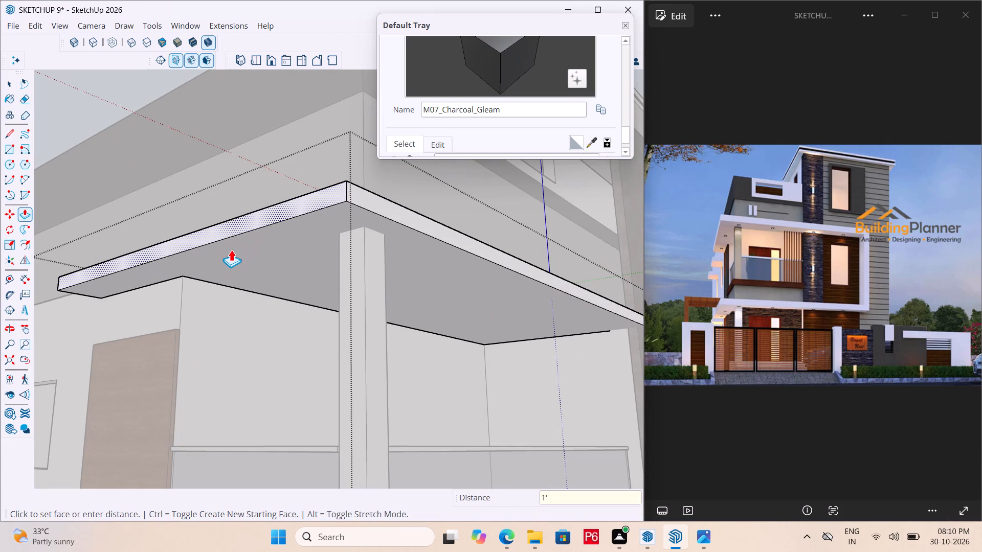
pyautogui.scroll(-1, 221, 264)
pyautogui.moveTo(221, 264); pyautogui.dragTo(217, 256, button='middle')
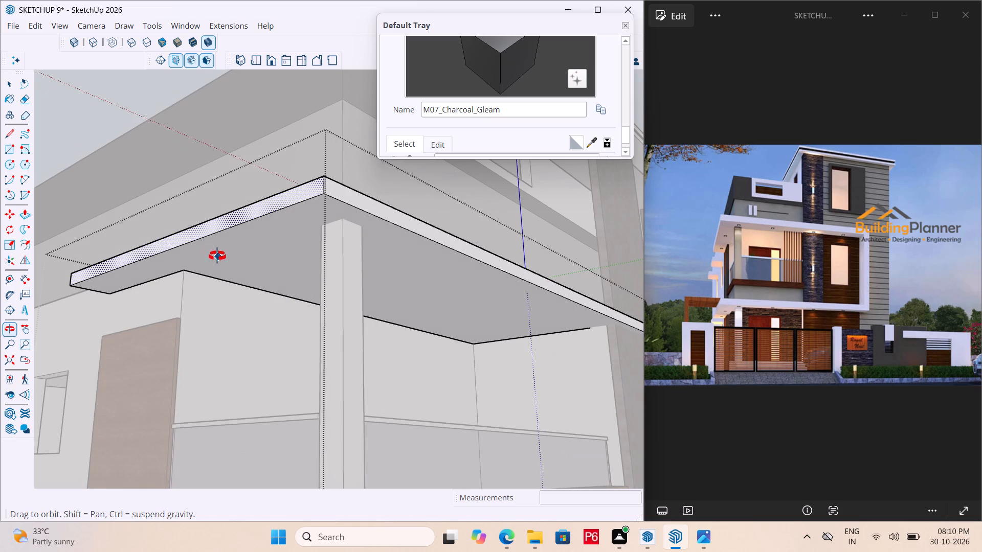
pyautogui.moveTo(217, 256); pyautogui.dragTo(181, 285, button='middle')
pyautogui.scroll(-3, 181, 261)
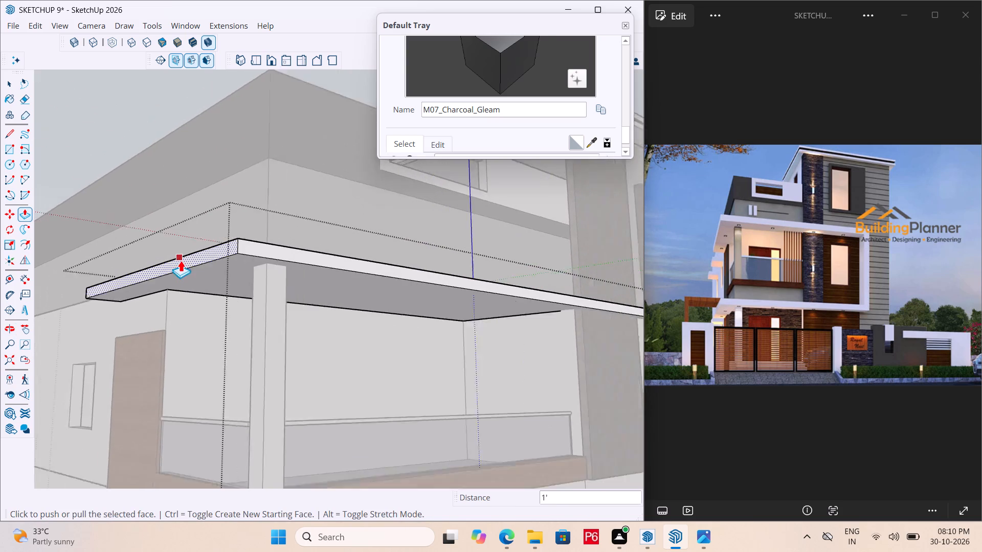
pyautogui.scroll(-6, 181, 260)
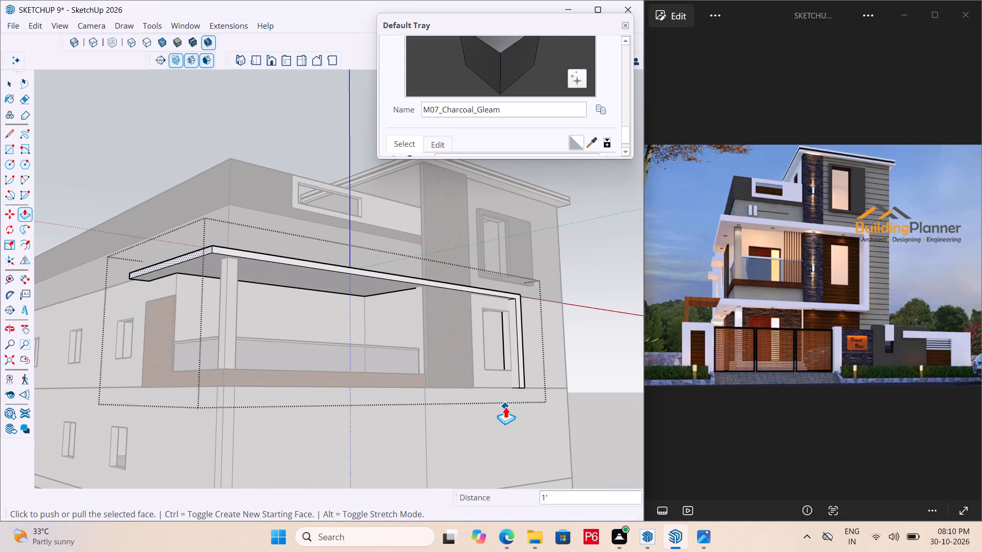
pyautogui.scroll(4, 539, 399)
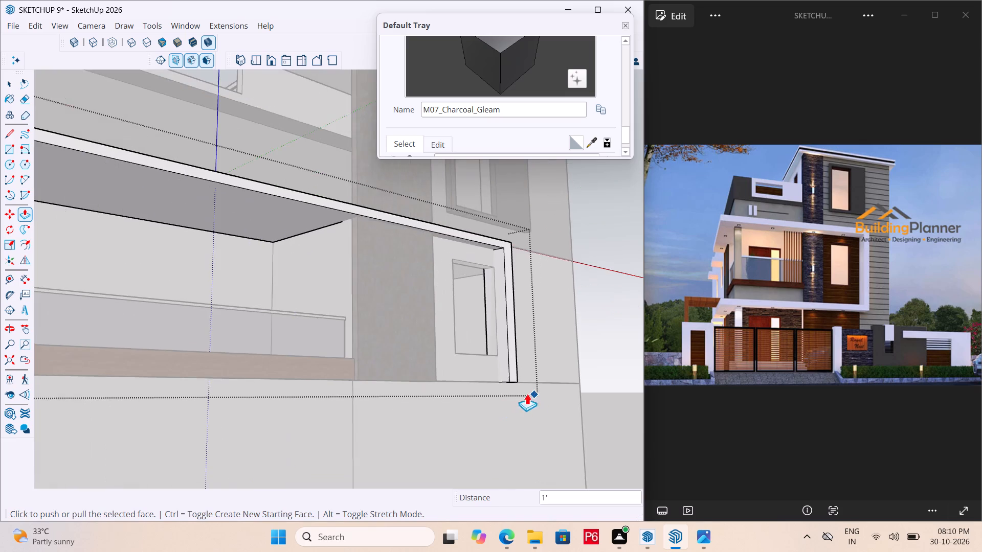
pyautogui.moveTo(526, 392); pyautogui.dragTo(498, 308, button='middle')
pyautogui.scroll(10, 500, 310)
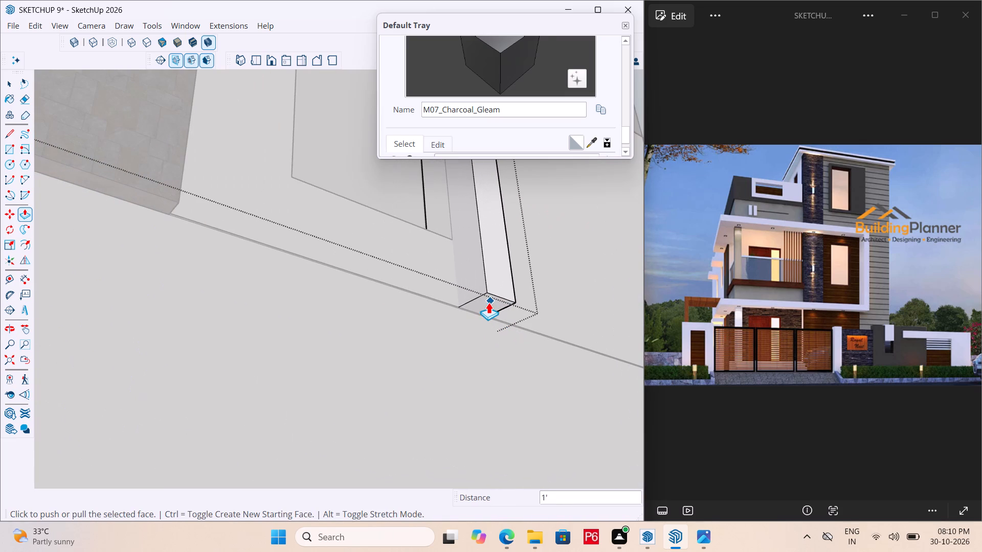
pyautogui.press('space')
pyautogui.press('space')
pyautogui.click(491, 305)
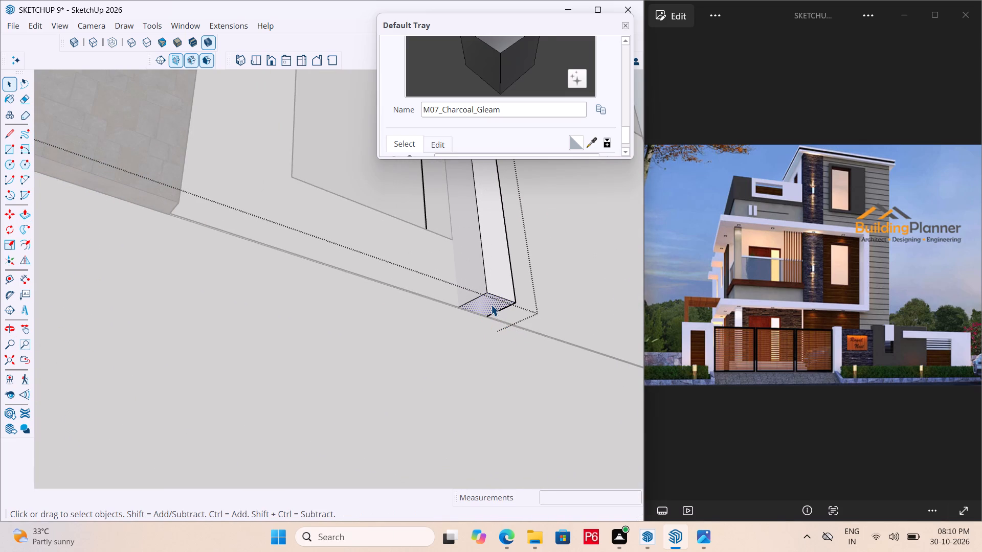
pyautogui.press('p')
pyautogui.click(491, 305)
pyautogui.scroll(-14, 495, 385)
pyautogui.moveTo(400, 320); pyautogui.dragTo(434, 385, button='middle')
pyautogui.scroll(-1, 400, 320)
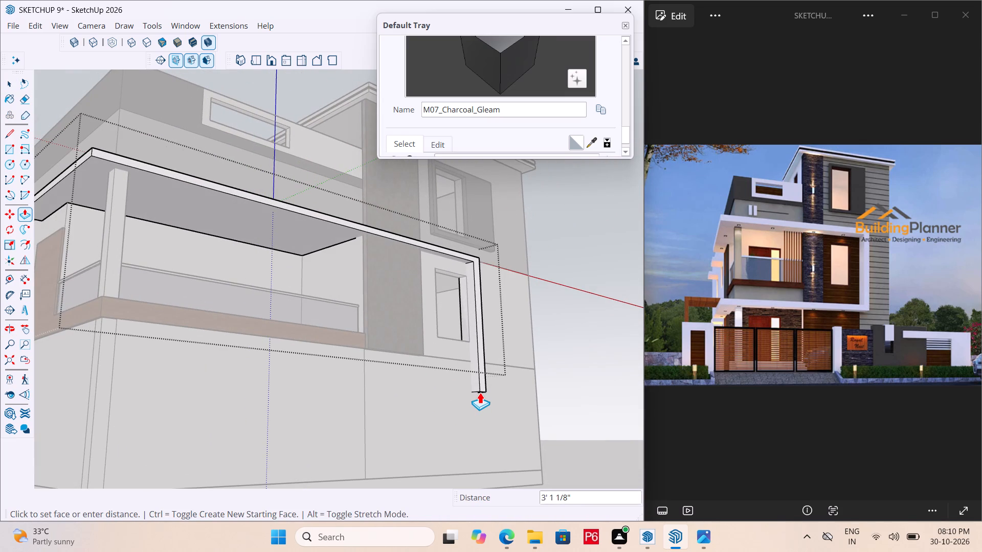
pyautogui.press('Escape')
# Save the model with the widened slab overhang, close the band's group, and save again.
pyautogui.hotkey('ctrl', 's')
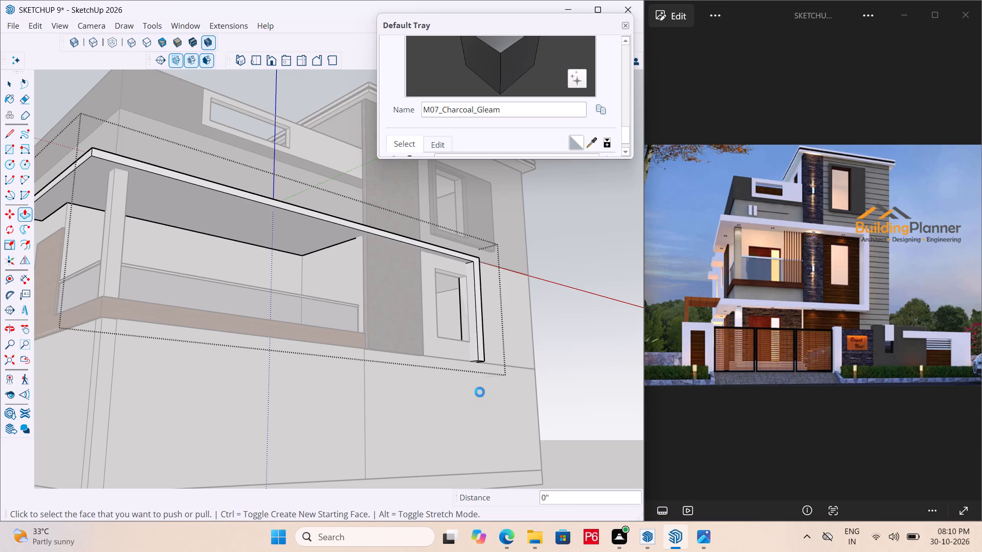
pyautogui.hotkey('ctrl', 's')
pyautogui.hotkey('ctrl', 's')
pyautogui.hotkey('ctrl', 's')
pyautogui.scroll(-9, 379, 344)
pyautogui.moveTo(359, 375); pyautogui.dragTo(366, 393, button='middle')
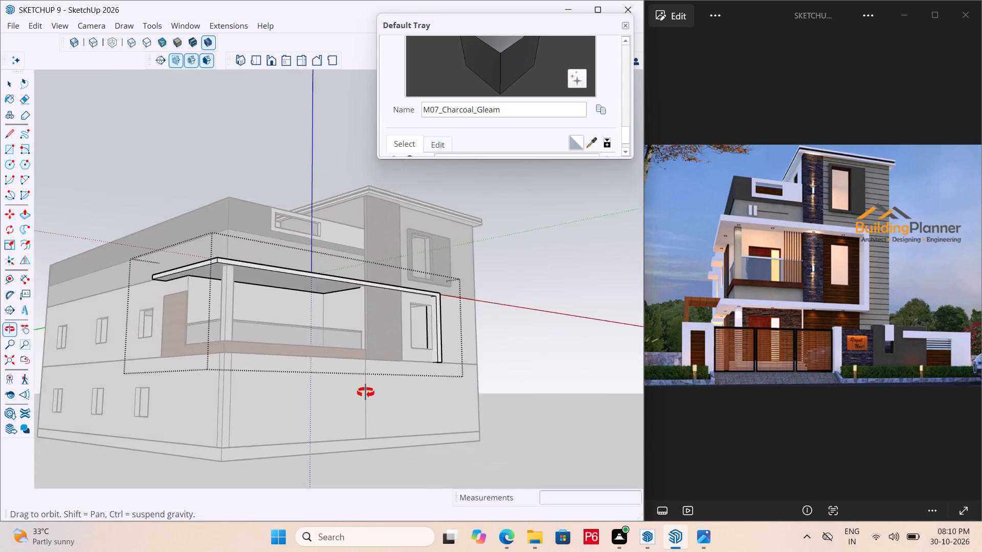
pyautogui.moveTo(366, 393); pyautogui.dragTo(368, 413, button='middle')
pyautogui.press('space')
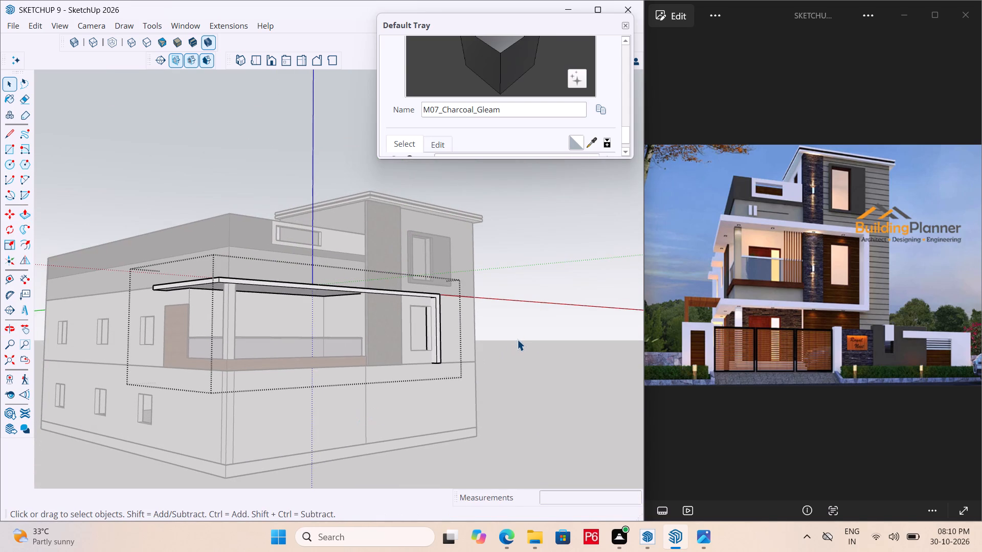
pyautogui.click(530, 338)
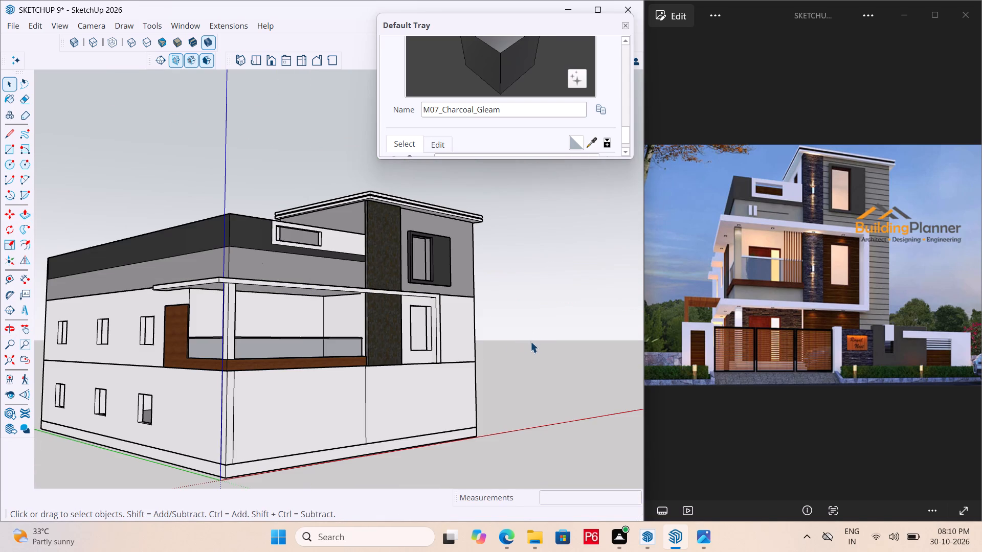
pyautogui.hotkey('ctrl', 's')
pyautogui.hotkey('ctrl', 's')
pyautogui.hotkey('ctrl', 's')
pyautogui.hotkey('ctrl', 's')
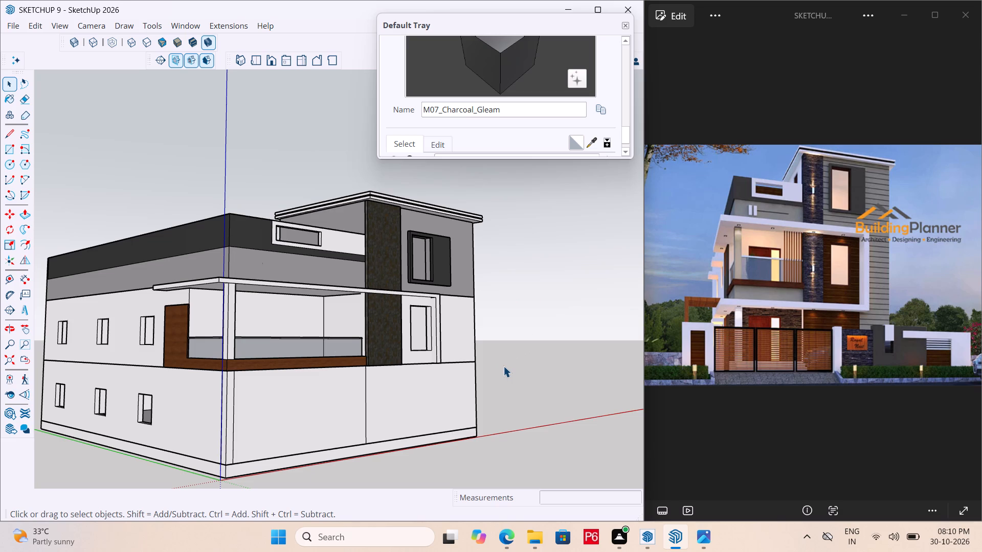
# Push/Pull the top face of the wooden side panel beside the balcony up 2' 1 1/4" to the ceiling slab's underside.
pyautogui.moveTo(208, 315); pyautogui.dragTo(228, 388, button='middle')
pyautogui.scroll(11, 210, 361)
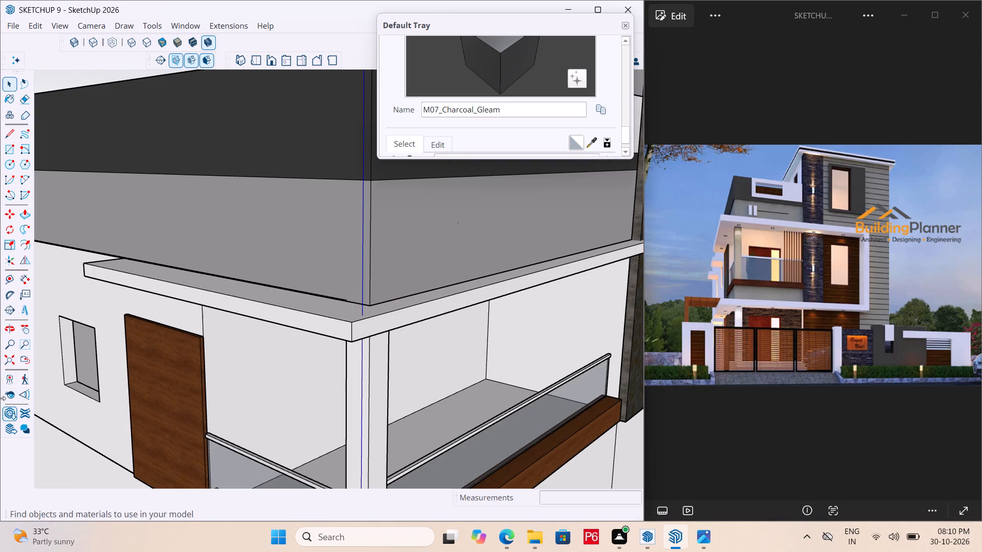
pyautogui.scroll(3, 3, 337)
pyautogui.scroll(9, 161, 382)
pyautogui.moveTo(238, 327); pyautogui.dragTo(244, 394, button='middle')
pyautogui.scroll(3, 244, 394)
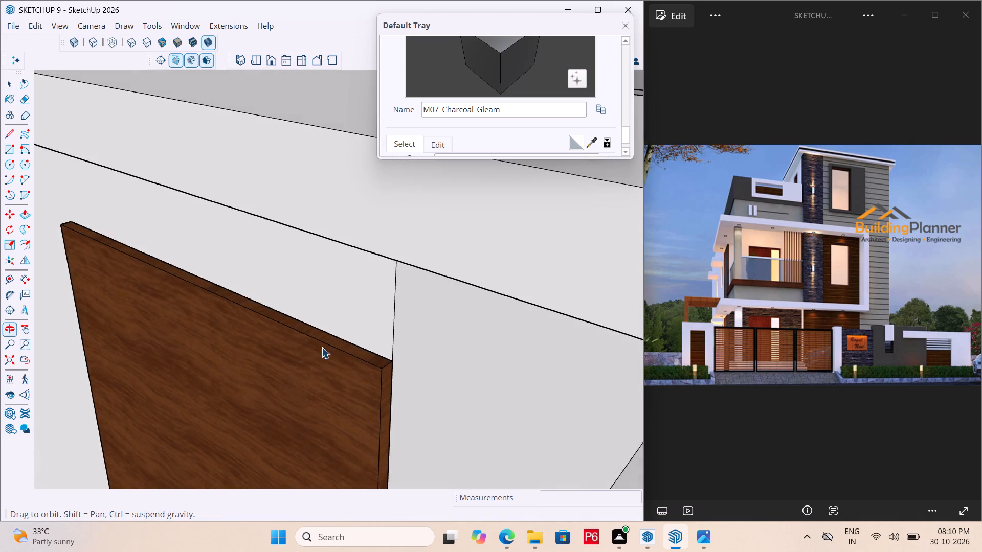
pyautogui.scroll(2, 322, 347)
pyautogui.doubleClick(329, 341)
pyautogui.click(325, 337)
pyautogui.doubleClick(319, 333)
pyautogui.click(307, 331)
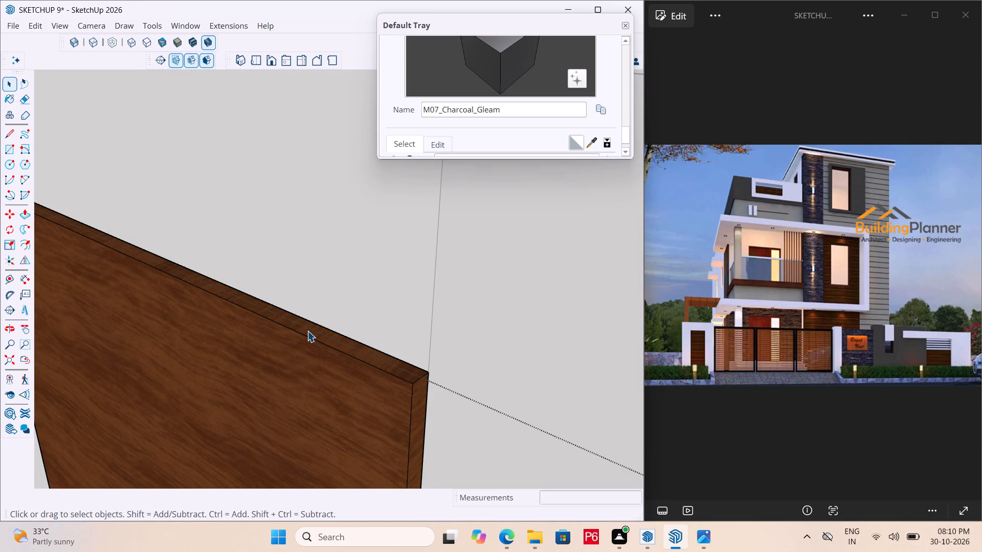
pyautogui.press('p')
pyautogui.click(307, 331)
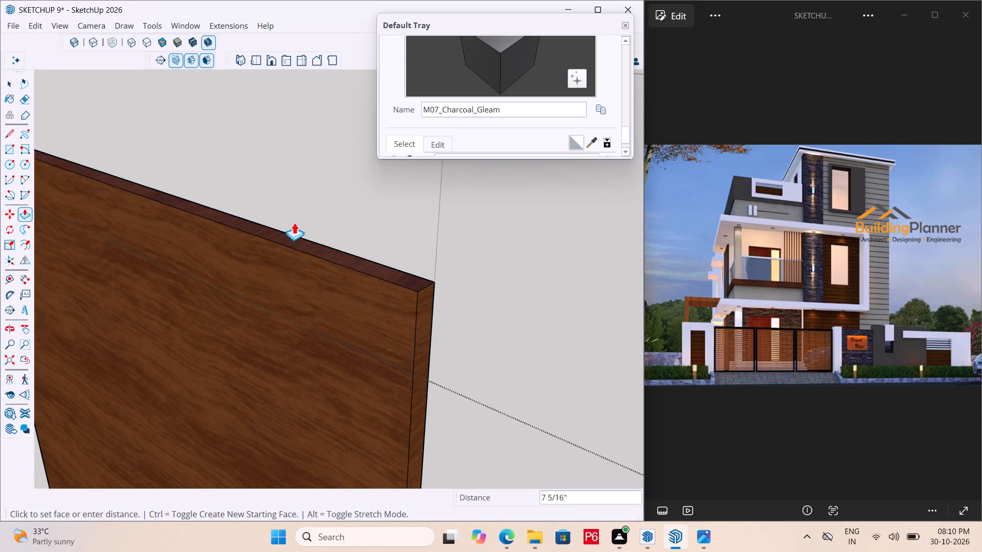
pyautogui.scroll(-13, 321, 329)
pyautogui.moveTo(313, 368); pyautogui.dragTo(312, 156, button='middle')
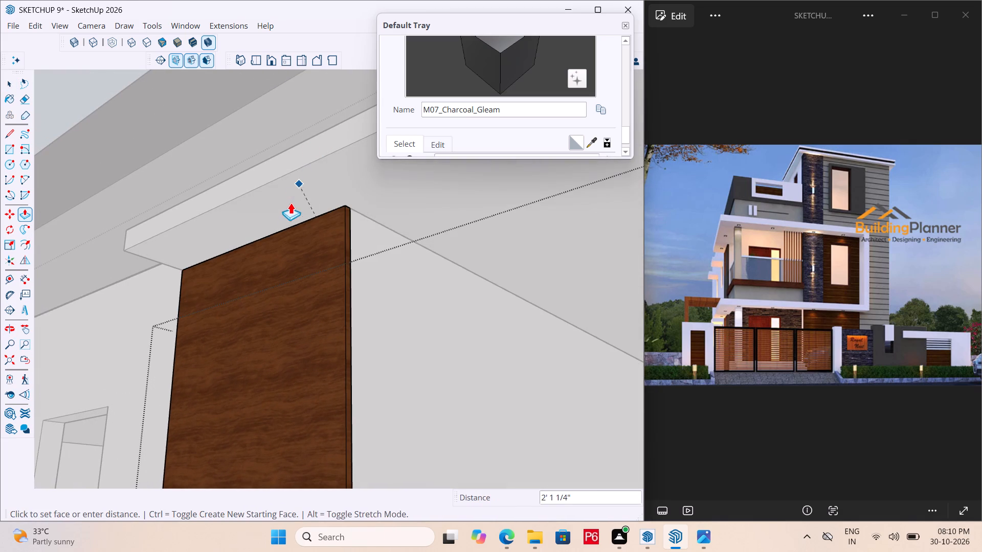
pyautogui.click(288, 211)
# Save the model with the raised wooden panel and leave group editing.
pyautogui.hotkey('ctrl', 's')
pyautogui.hotkey('ctrl', 's')
pyautogui.hotkey('ctrl', 's')
pyautogui.hotkey('ctrl', 's')
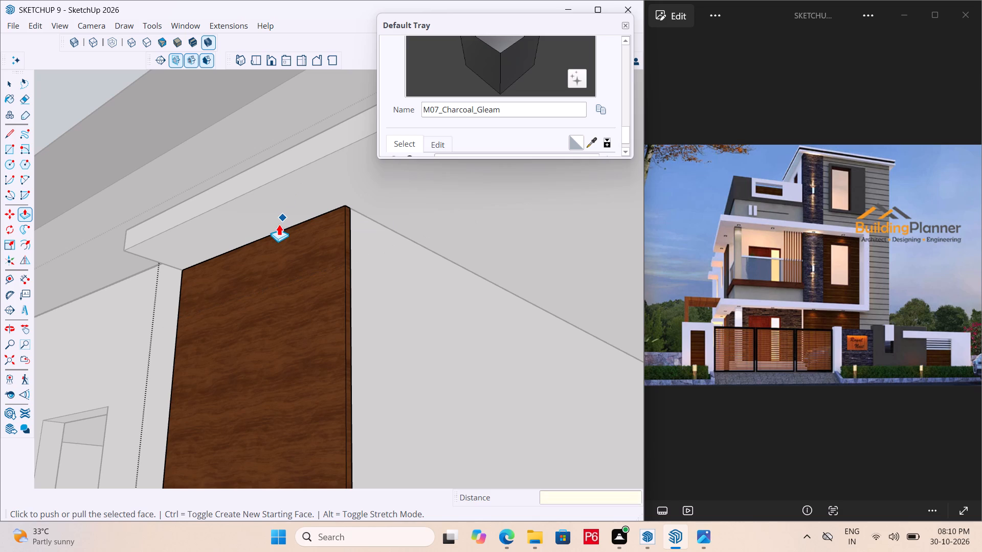
pyautogui.hotkey('ctrl', 's')
pyautogui.scroll(-18, 271, 225)
pyautogui.moveTo(359, 249); pyautogui.dragTo(352, 267, button='middle')
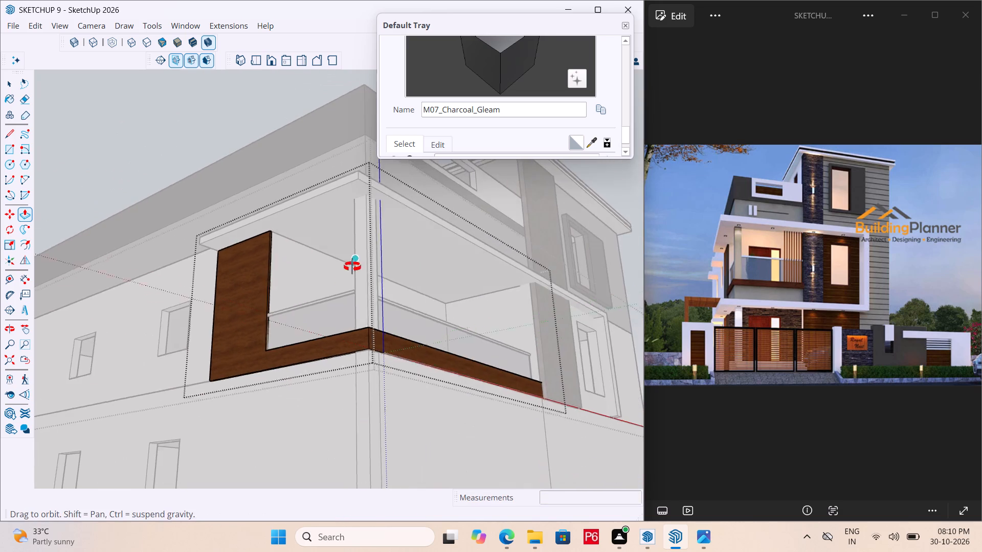
pyautogui.moveTo(352, 267); pyautogui.dragTo(324, 333, button='middle')
pyautogui.hotkey('ctrl', 's')
pyautogui.hotkey('ctrl', 's')
pyautogui.hotkey('ctrl', 's')
pyautogui.keyDown('ctrl'); pyautogui.scroll(-5, 319, 338); pyautogui.keyUp('ctrl')
pyautogui.hotkey('ctrl', 's')
pyautogui.scroll(-6, 283, 309)
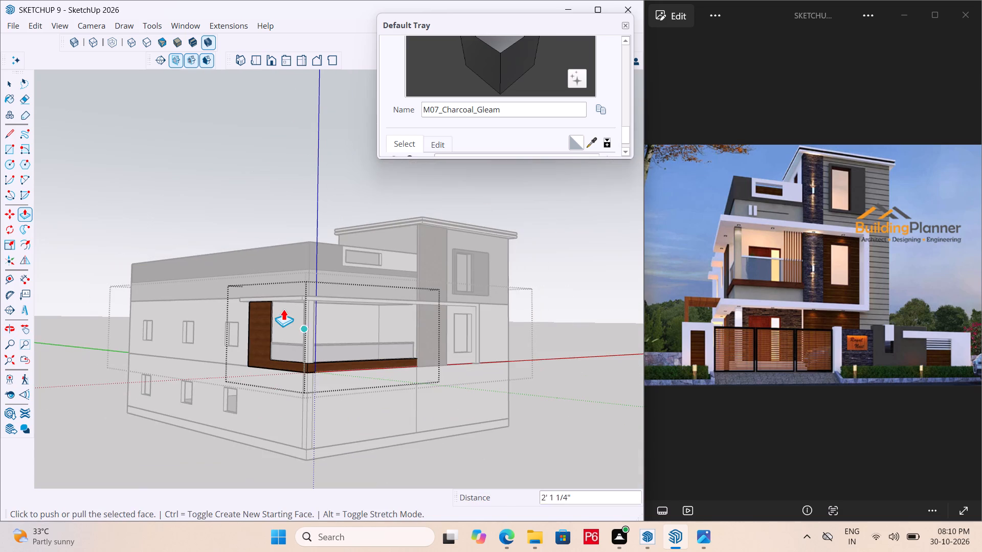
pyautogui.press('space')
pyautogui.click(541, 351)
pyautogui.tripleClick(542, 384)
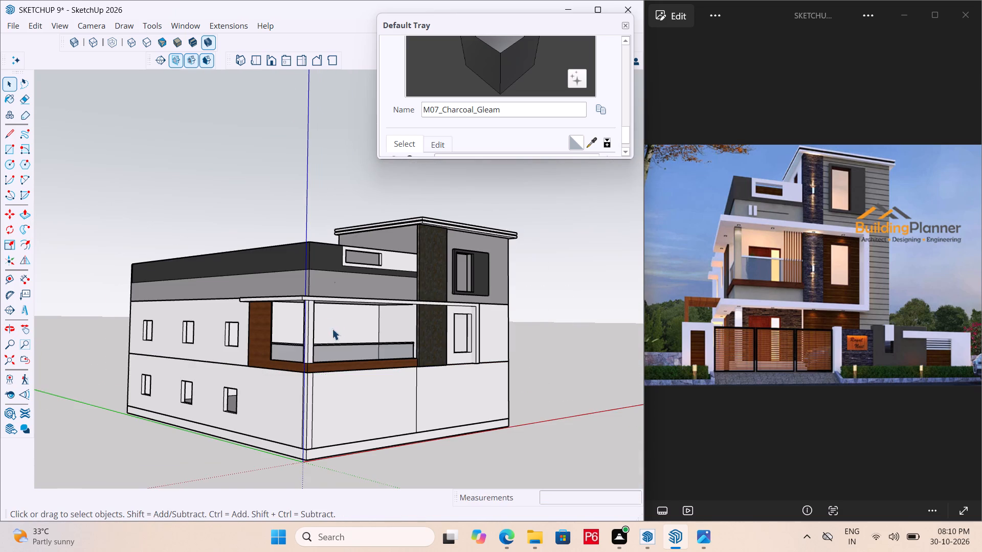
# Check the balcony, slab and front band from above and below, and save the model.
pyautogui.moveTo(332, 329); pyautogui.dragTo(308, 352, button='middle')
pyautogui.scroll(5, 470, 355)
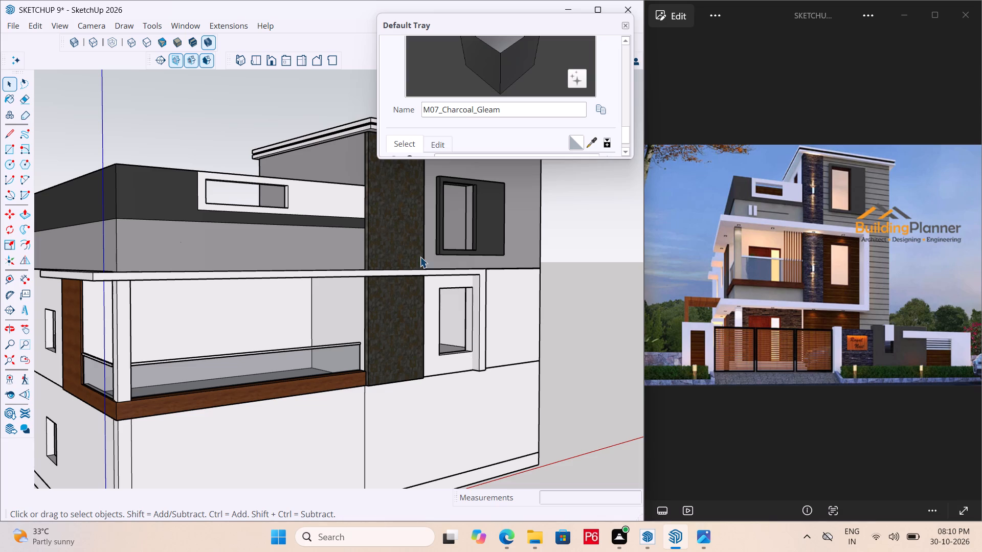
pyautogui.moveTo(419, 259); pyautogui.dragTo(506, 411, button='middle')
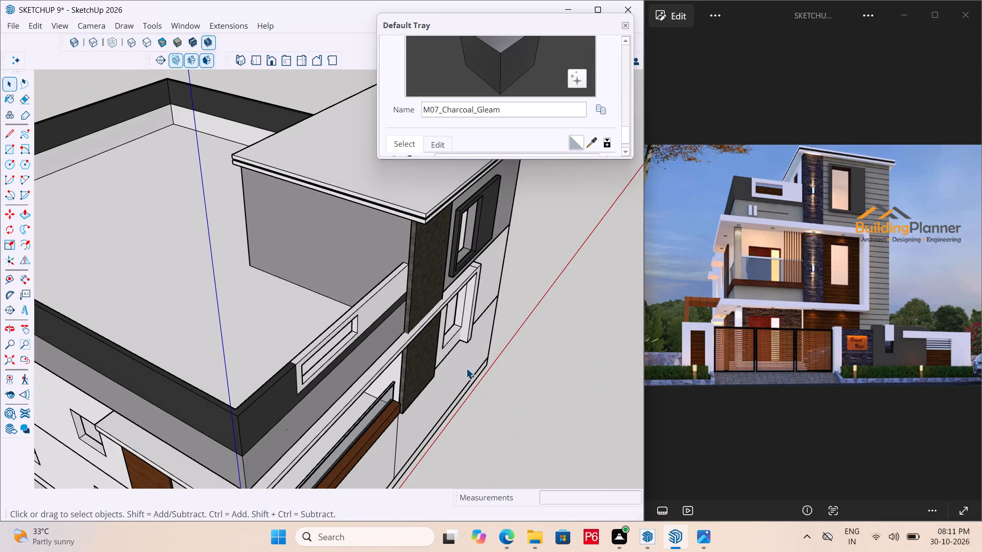
pyautogui.moveTo(439, 361); pyautogui.dragTo(343, 84, button='middle')
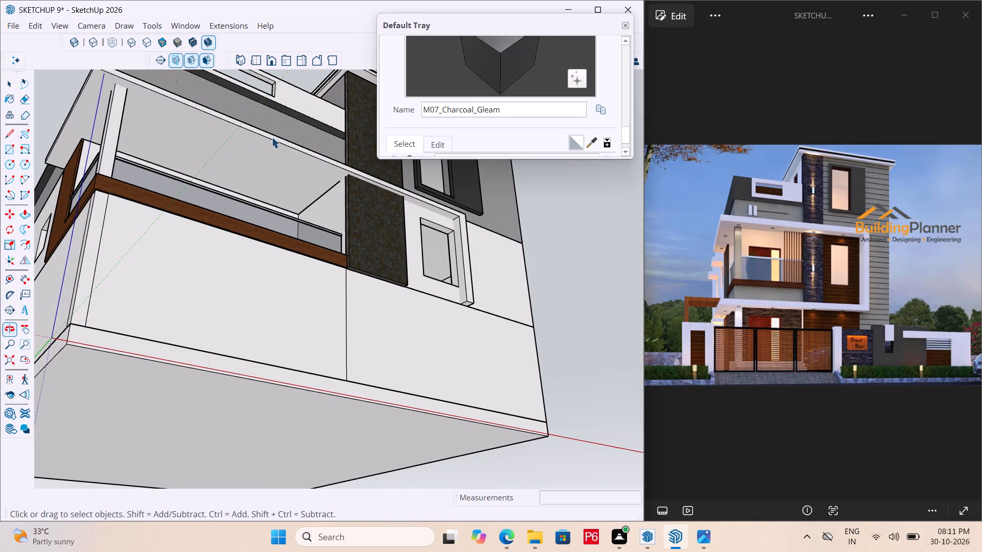
pyautogui.moveTo(217, 184); pyautogui.dragTo(228, 254, button='middle')
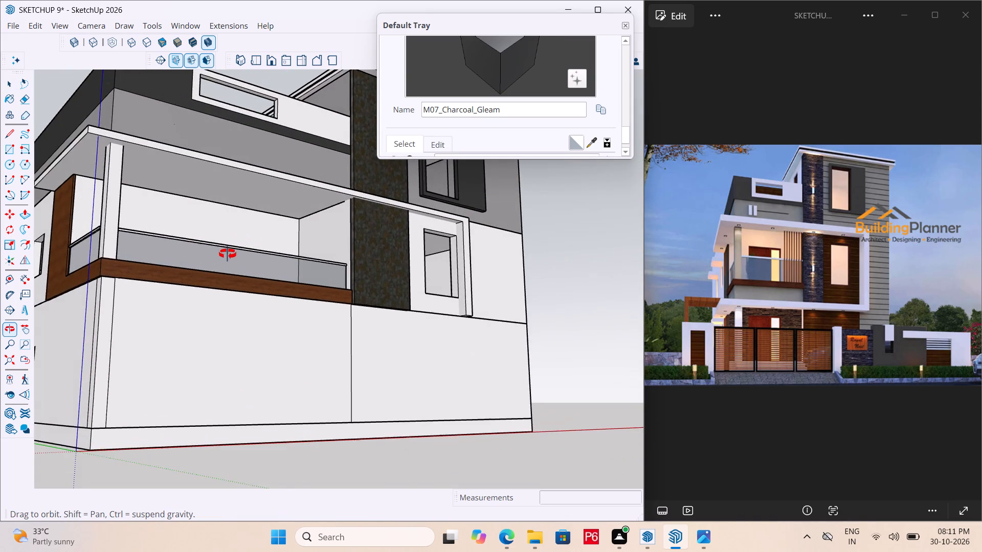
pyautogui.moveTo(228, 254); pyautogui.dragTo(229, 244, button='middle')
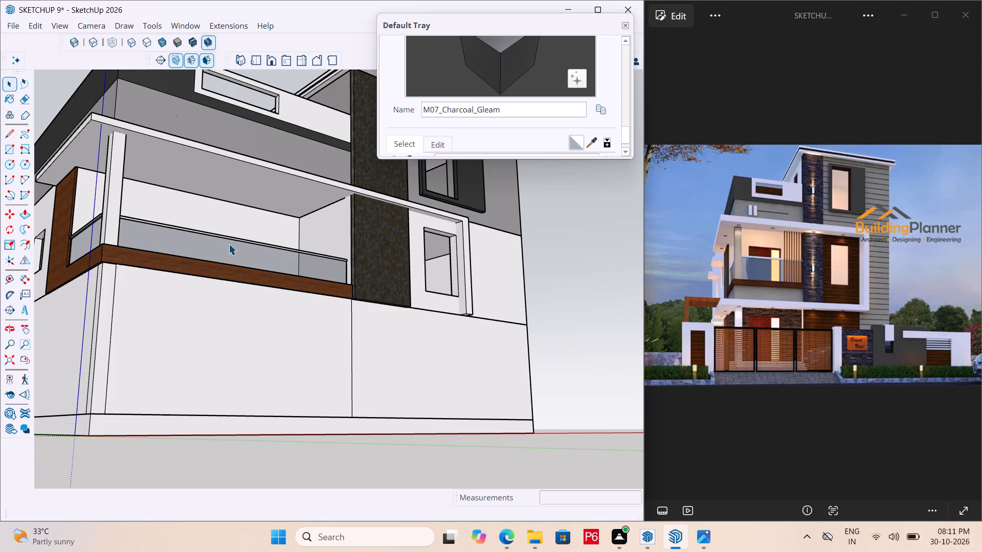
pyautogui.hotkey('ctrl', 's')
pyautogui.hotkey('ctrl', 's')
pyautogui.hotkey('ctrl', 's')
pyautogui.hotkey('ctrl', 's')
pyautogui.hotkey('ctrl', 's')
pyautogui.hotkey('ctrl', 's')
# Examine the front band's vertical leg beside the first-floor window from several angles, and save the model.
pyautogui.keyDown('ctrl'); pyautogui.scroll(5, 467, 347); pyautogui.keyUp('ctrl')
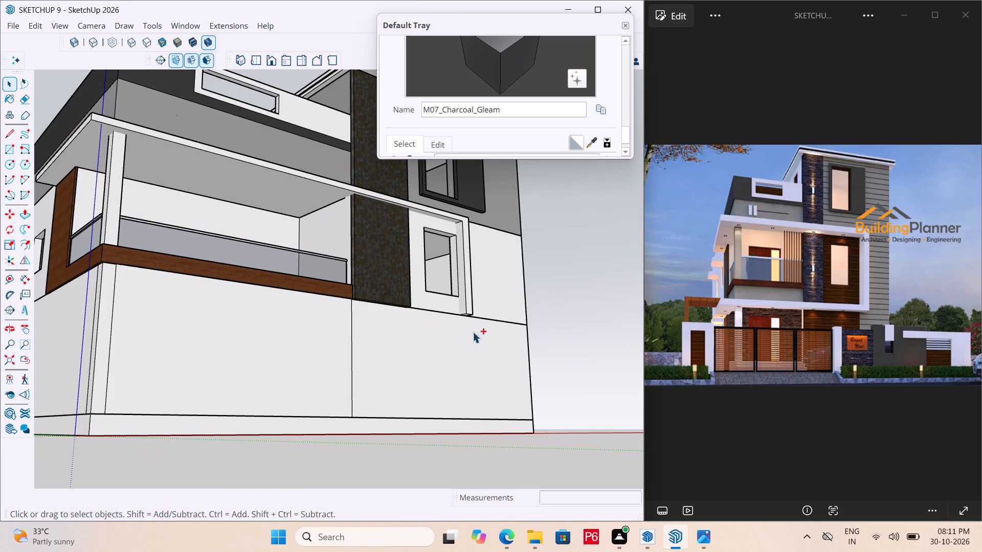
pyautogui.scroll(6, 473, 331)
pyautogui.moveTo(457, 296); pyautogui.dragTo(612, 368, button='middle')
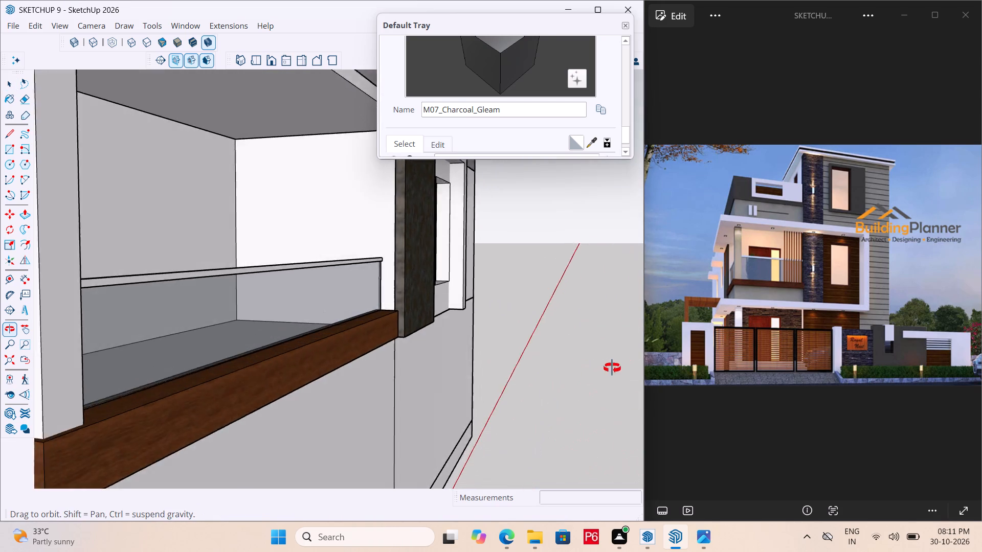
pyautogui.moveTo(612, 368); pyautogui.dragTo(471, 356, button='middle')
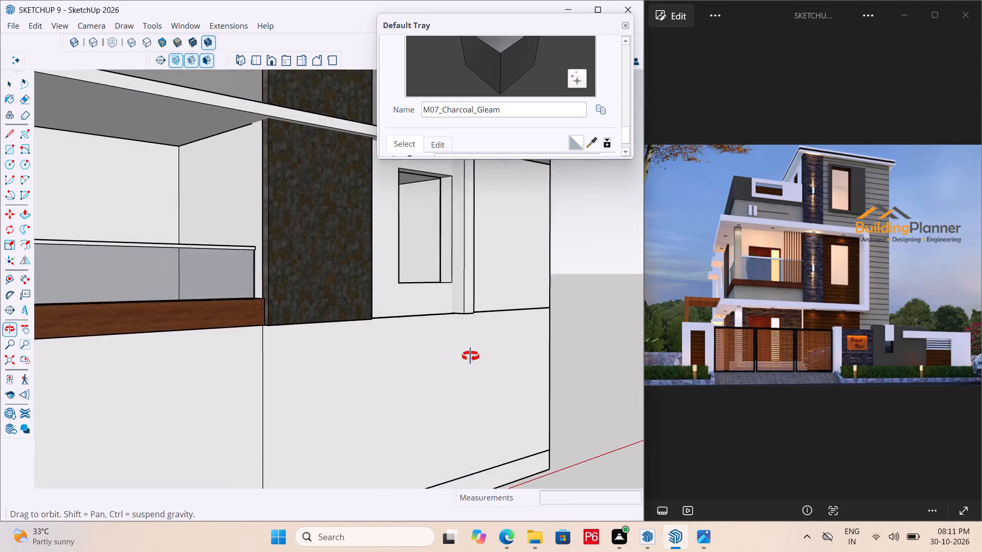
pyautogui.moveTo(471, 356); pyautogui.dragTo(412, 182, button='middle')
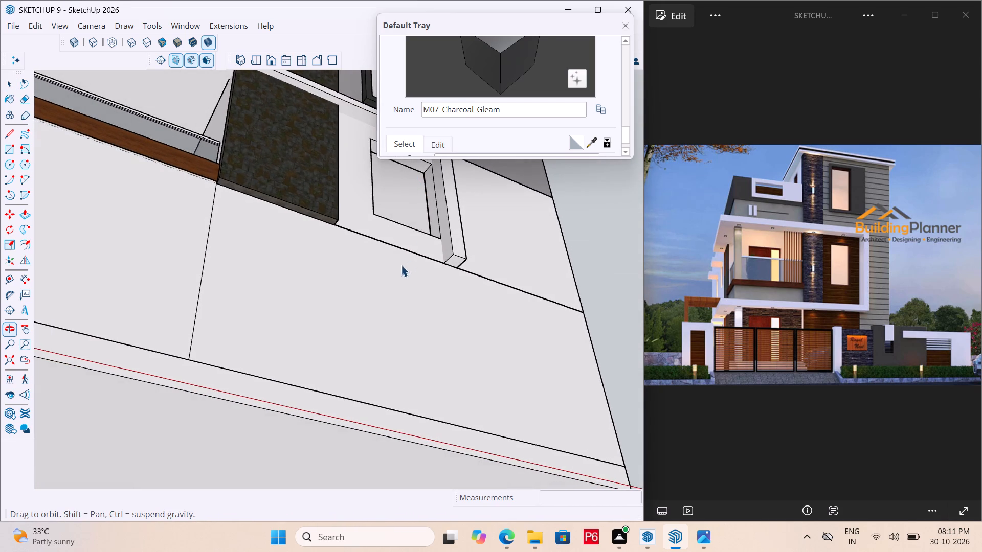
pyautogui.moveTo(401, 272); pyautogui.dragTo(436, 404, button='middle')
pyautogui.hotkey('ctrl', 's')
pyautogui.hotkey('ctrl', 's')
pyautogui.hotkey('ctrl', 's')
pyautogui.hotkey('ctrl', 's')
pyautogui.hotkey('ctrl', 's')
pyautogui.scroll(-2, 440, 359)
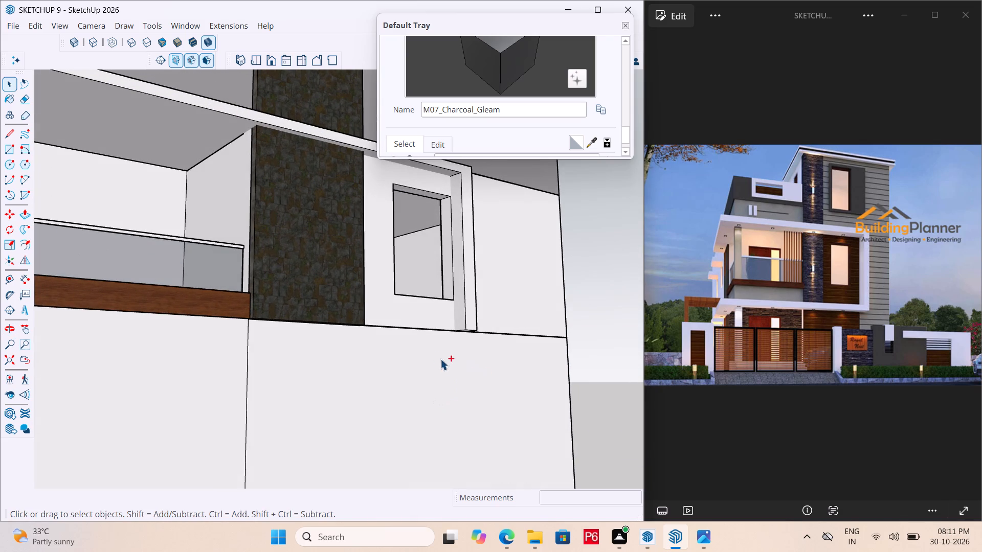
pyautogui.scroll(-3, 440, 359)
pyautogui.press('space')
pyautogui.scroll(-5, 429, 290)
pyautogui.moveTo(441, 312); pyautogui.dragTo(441, 323, button='middle')
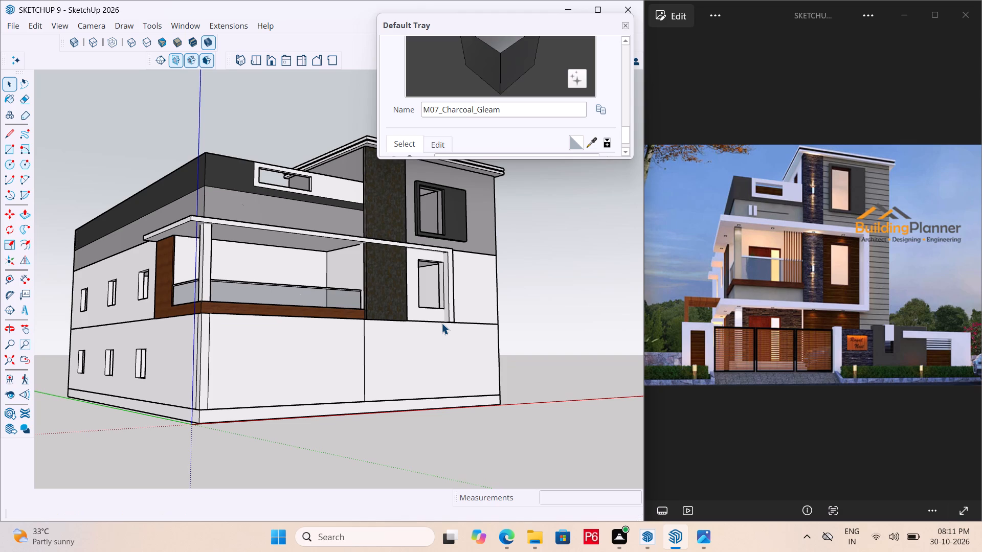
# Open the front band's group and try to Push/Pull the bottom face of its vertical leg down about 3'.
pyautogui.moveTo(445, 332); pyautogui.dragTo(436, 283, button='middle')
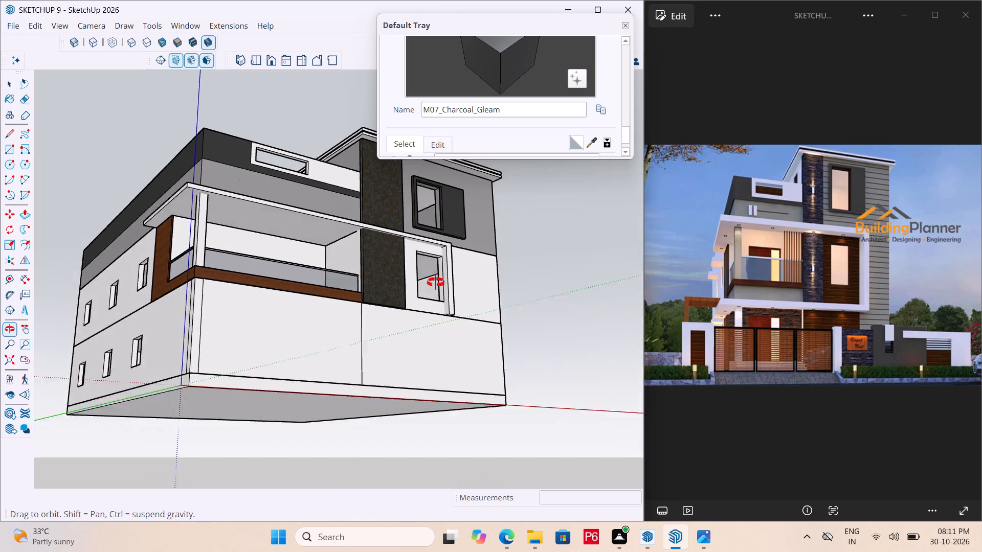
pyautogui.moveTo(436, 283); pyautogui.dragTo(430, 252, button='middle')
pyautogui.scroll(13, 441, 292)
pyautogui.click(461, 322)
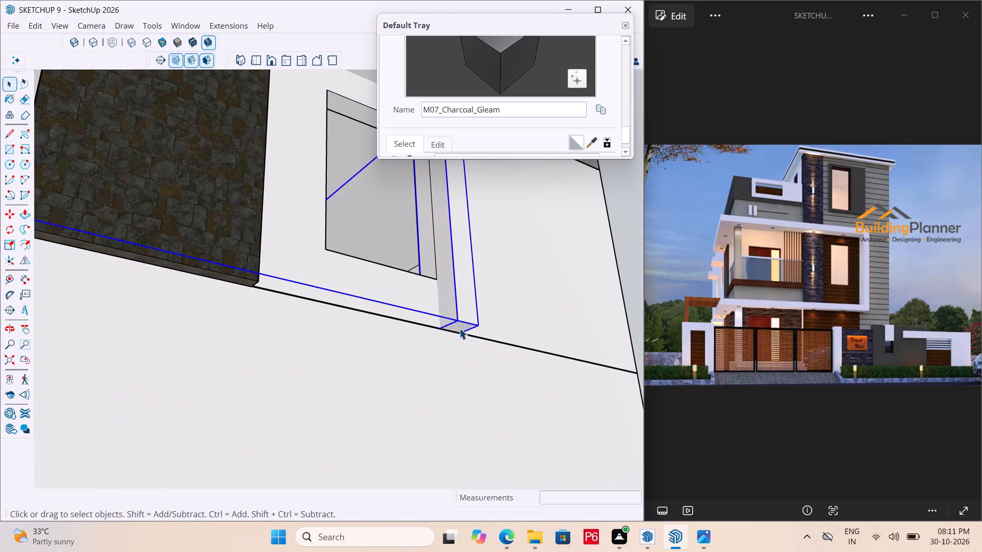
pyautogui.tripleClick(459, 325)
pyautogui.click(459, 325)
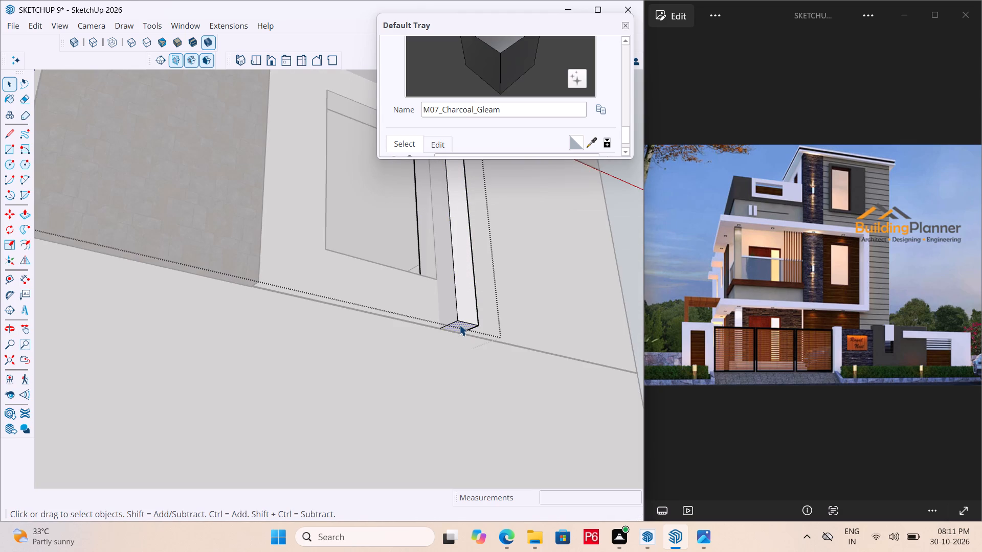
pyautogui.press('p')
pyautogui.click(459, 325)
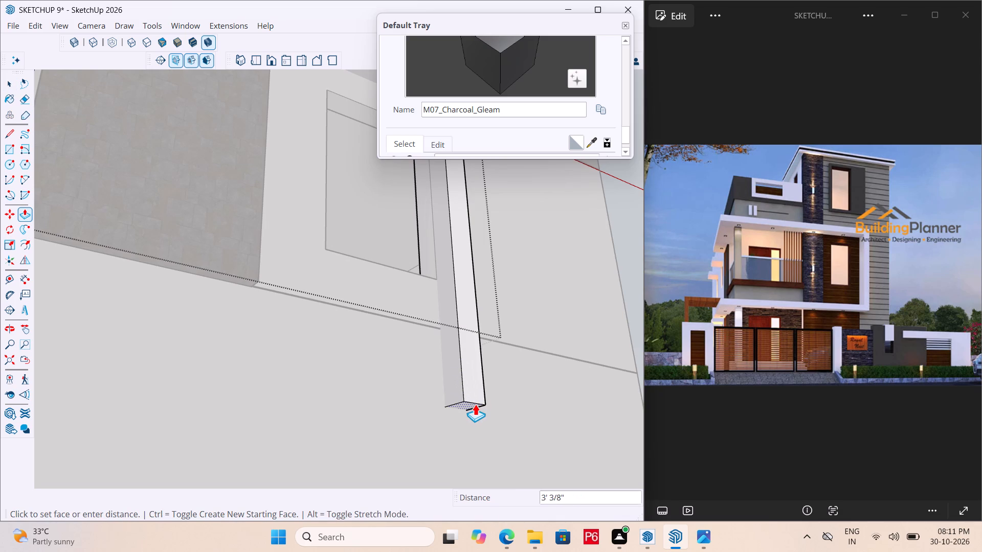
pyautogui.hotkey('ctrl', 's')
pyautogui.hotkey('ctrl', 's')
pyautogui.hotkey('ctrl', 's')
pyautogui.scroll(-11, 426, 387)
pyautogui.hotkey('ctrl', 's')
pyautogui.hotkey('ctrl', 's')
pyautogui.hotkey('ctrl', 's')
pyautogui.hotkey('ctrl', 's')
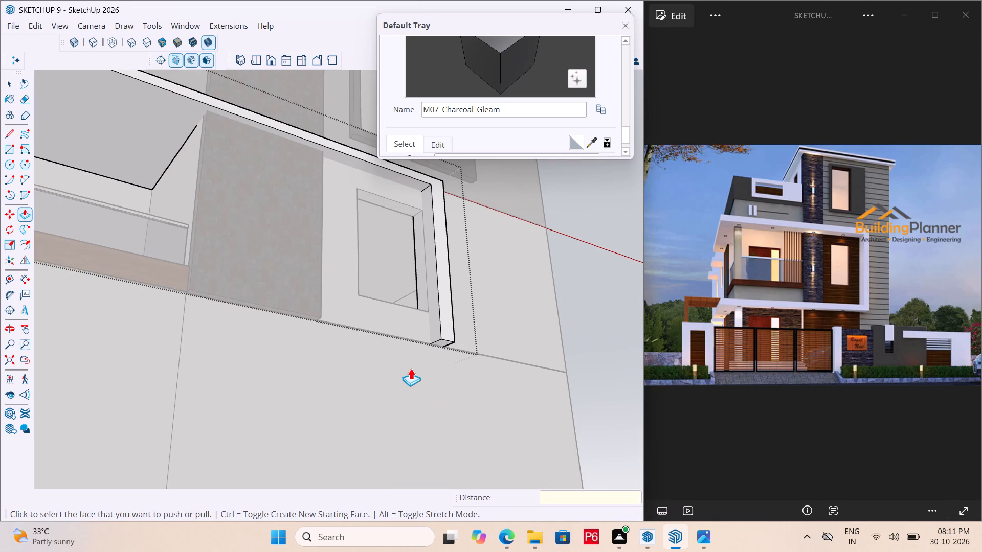
# Close the front band's group and save the model.
pyautogui.scroll(-6, 368, 373)
pyautogui.scroll(-6, 390, 283)
pyautogui.moveTo(377, 300); pyautogui.dragTo(395, 354, button='middle')
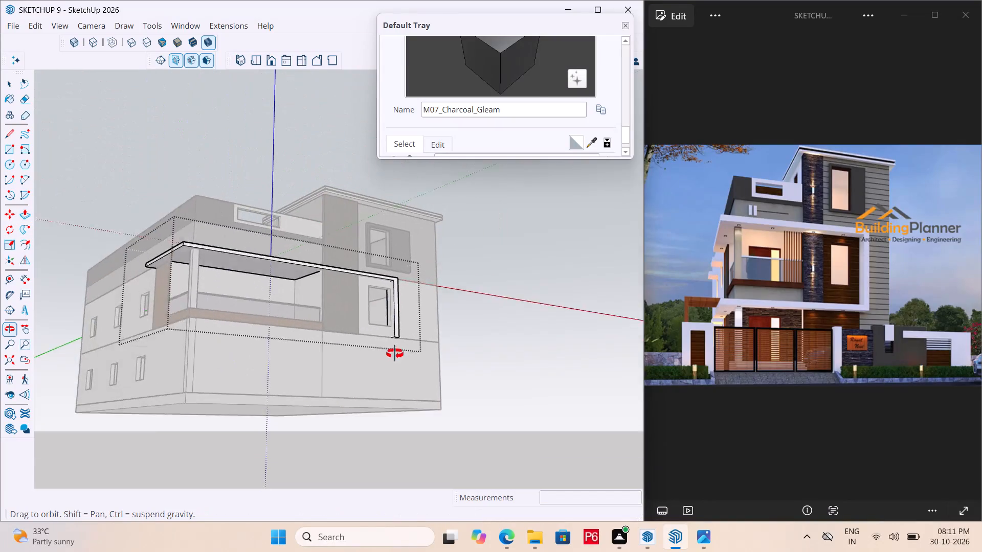
pyautogui.moveTo(395, 354); pyautogui.dragTo(410, 386, button='middle')
pyautogui.press('space')
pyautogui.click(490, 342)
pyautogui.hotkey('ctrl', 's')
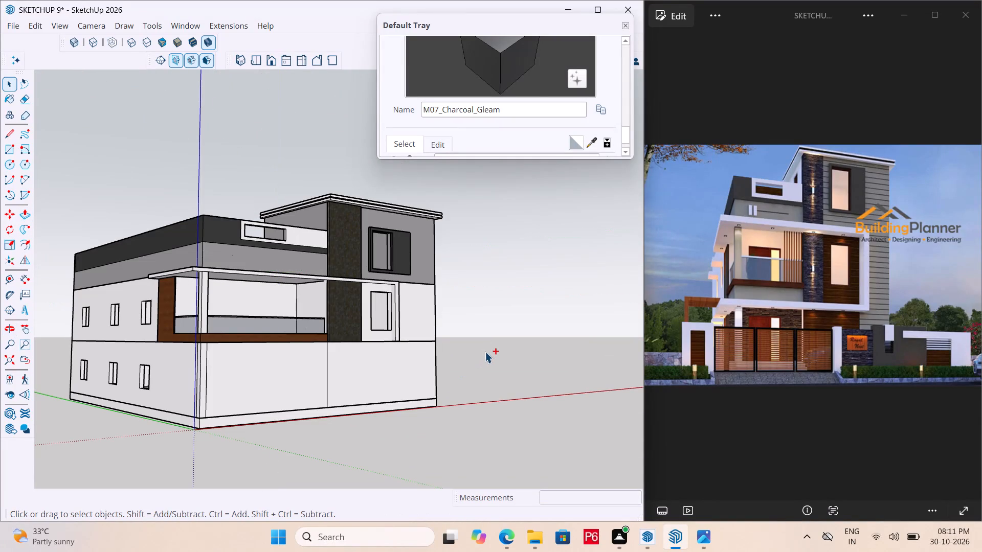
pyautogui.hotkey('ctrl', 's')
pyautogui.hotkey('ctrl', 's')
pyautogui.hotkey('ctrl', 's')
pyautogui.hotkey('ctrl', 's')
pyautogui.hotkey('ctrl', 's')
pyautogui.hotkey('ctrl', 's')
pyautogui.hotkey('ctrl', 's')
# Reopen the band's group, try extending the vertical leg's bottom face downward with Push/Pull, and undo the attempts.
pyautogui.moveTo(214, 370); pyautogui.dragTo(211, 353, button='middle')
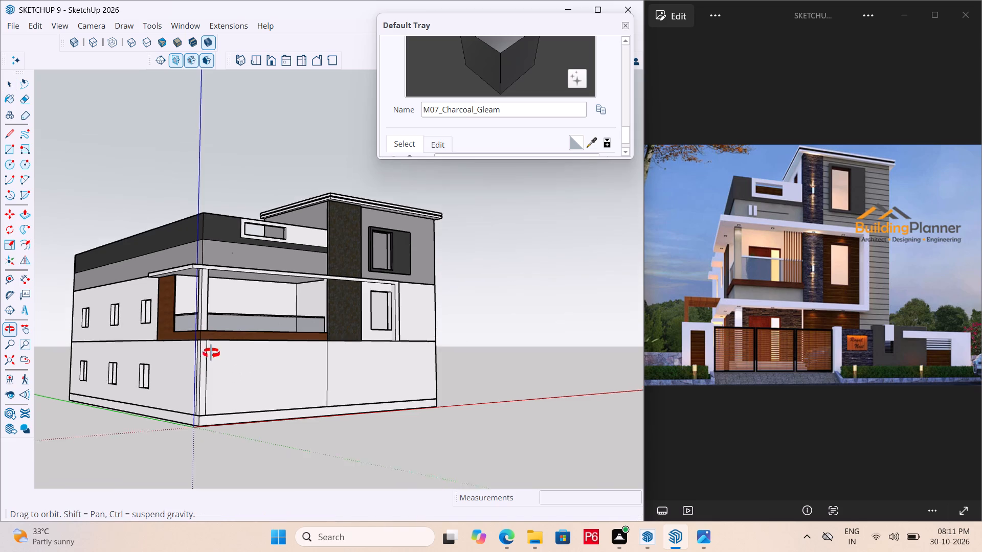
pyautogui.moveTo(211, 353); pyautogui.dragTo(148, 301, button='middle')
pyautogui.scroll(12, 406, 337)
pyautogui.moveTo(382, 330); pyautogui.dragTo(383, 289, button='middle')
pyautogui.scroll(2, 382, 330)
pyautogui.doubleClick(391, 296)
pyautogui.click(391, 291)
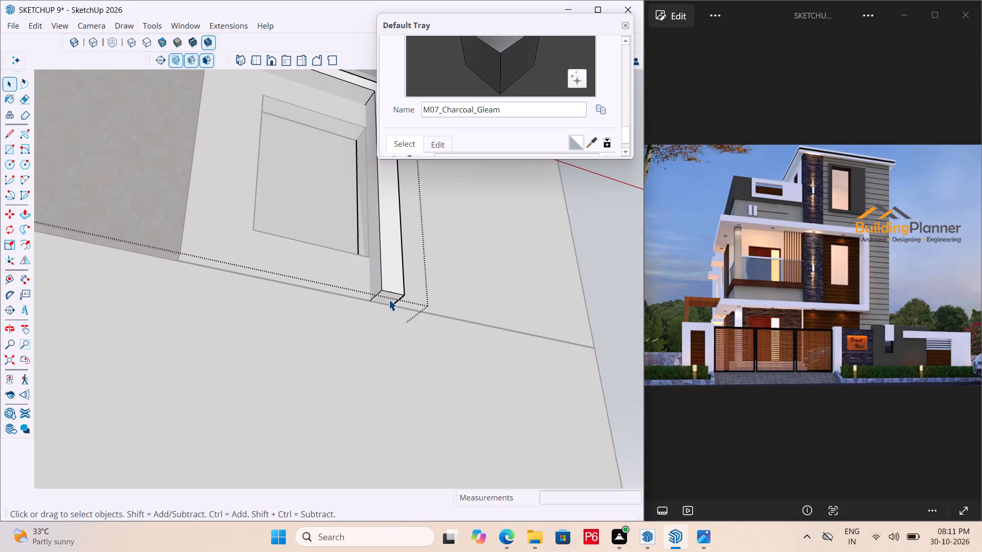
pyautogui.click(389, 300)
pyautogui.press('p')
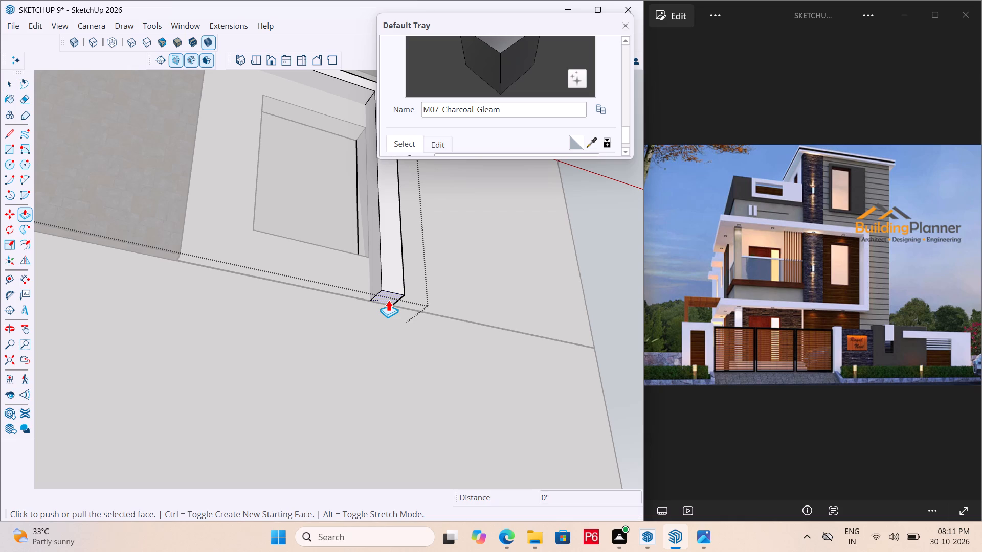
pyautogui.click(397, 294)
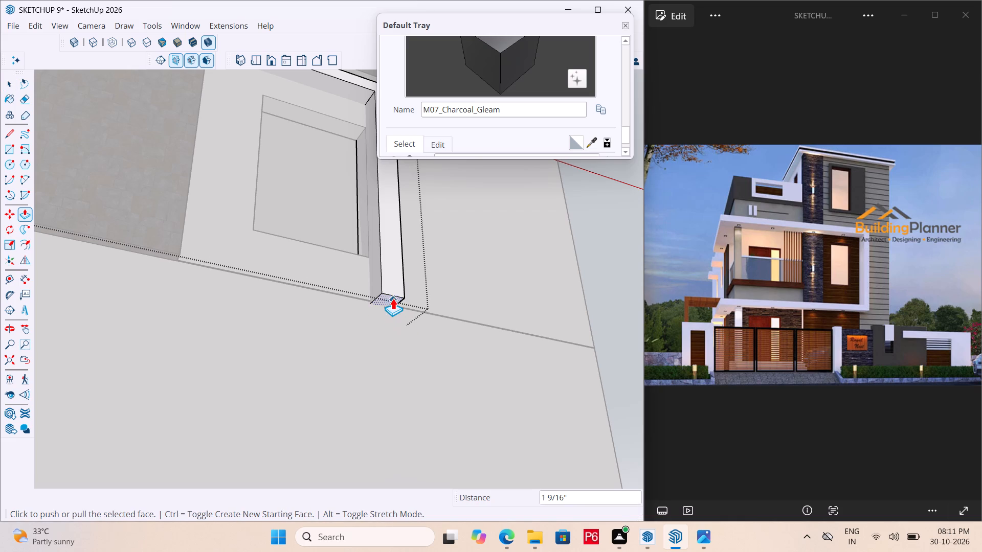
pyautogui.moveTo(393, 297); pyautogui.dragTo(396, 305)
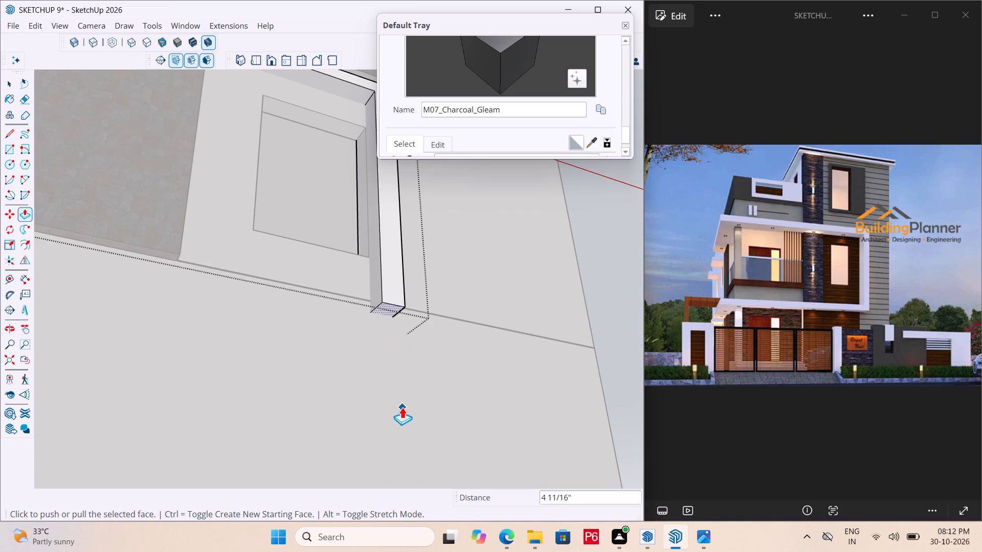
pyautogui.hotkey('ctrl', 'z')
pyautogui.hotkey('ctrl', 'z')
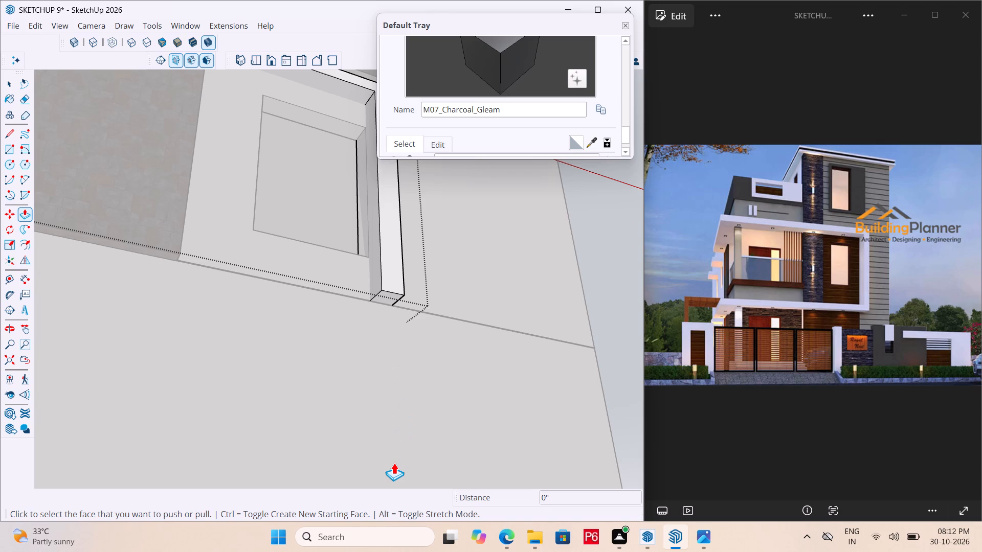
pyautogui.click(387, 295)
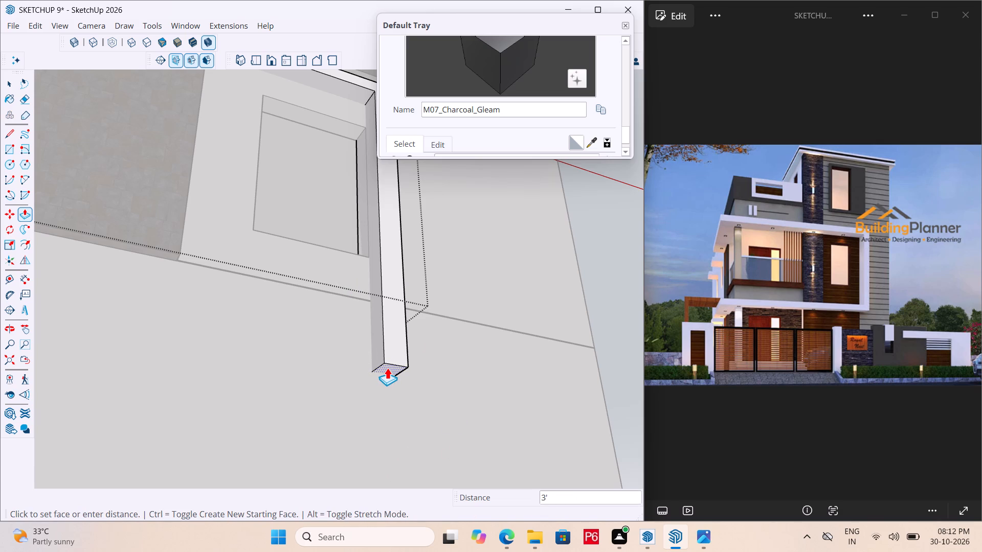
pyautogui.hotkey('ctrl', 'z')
# Save the model and leave the front band's group.
pyautogui.scroll(-5, 371, 358)
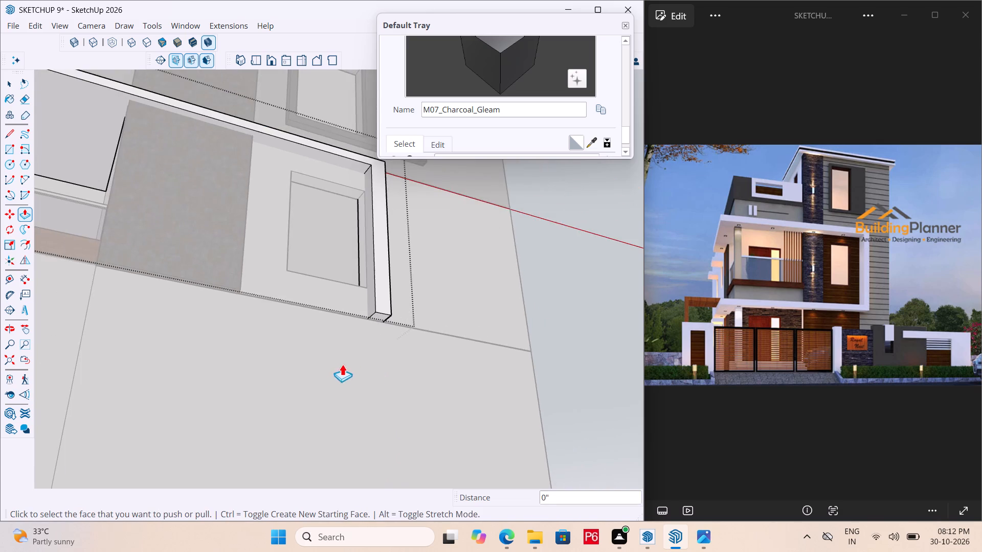
pyautogui.scroll(-6, 261, 331)
pyautogui.moveTo(349, 336); pyautogui.dragTo(412, 459, button='middle')
pyautogui.scroll(-1, 349, 336)
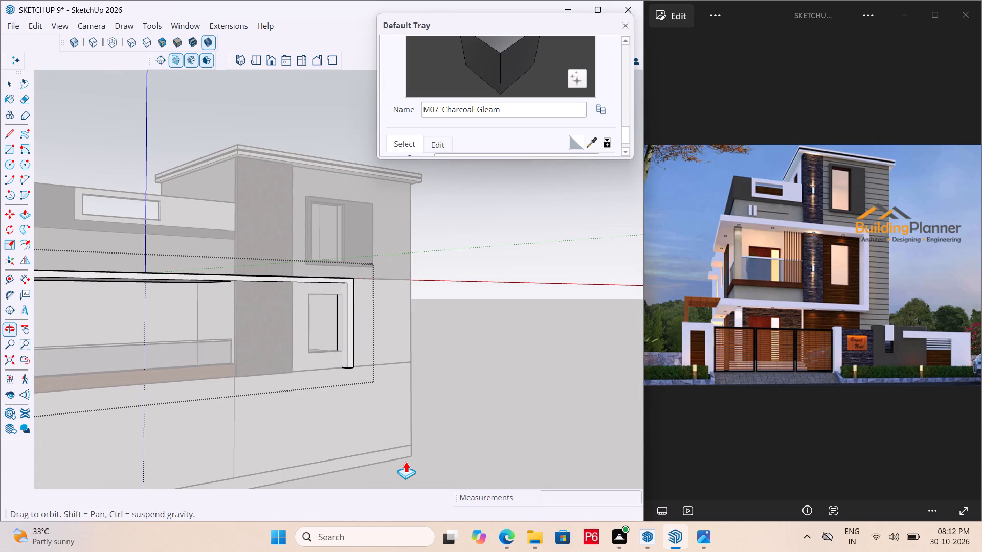
pyautogui.hotkey('ctrl', 's')
pyautogui.hotkey('ctrl', 's')
pyautogui.hotkey('ctrl', 's')
pyautogui.hotkey('ctrl', 's')
pyautogui.press('space')
pyautogui.click(489, 407)
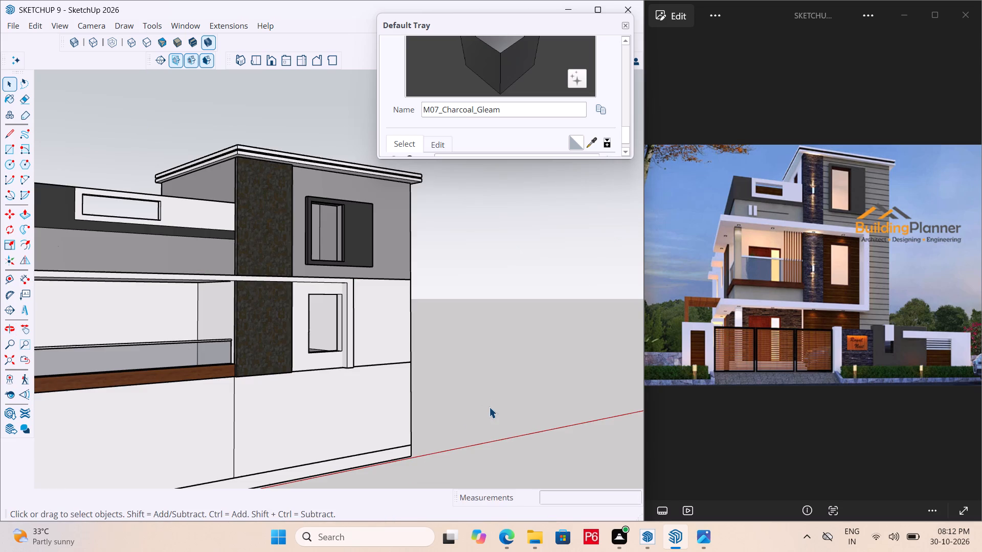
# Undo the recent edits back past the Push/Pull that raised the wooden side panel beside the balcony.
pyautogui.scroll(-1, 464, 372)
pyautogui.moveTo(464, 372); pyautogui.dragTo(385, 369, button='middle')
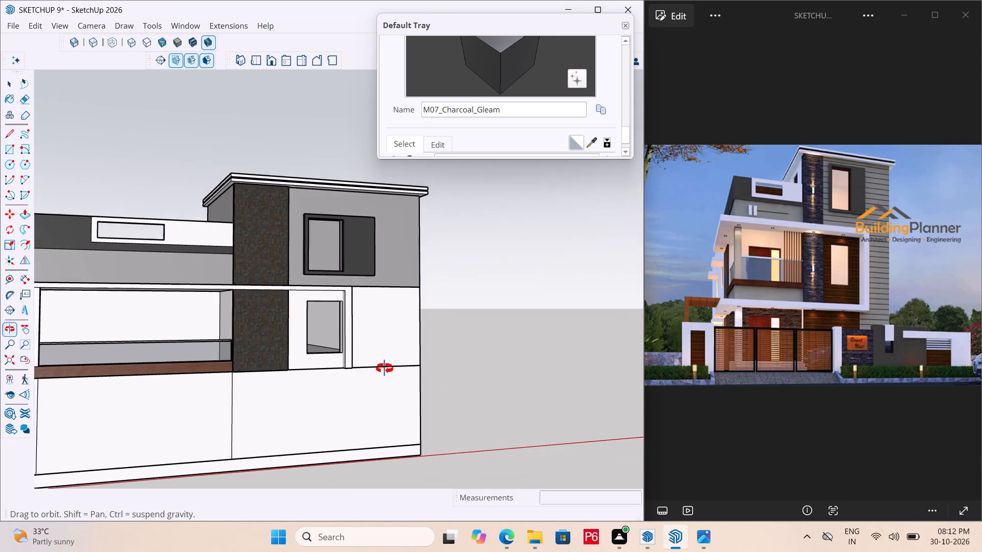
pyautogui.moveTo(385, 369); pyautogui.dragTo(388, 372, button='middle')
pyautogui.scroll(3, 375, 343)
pyautogui.moveTo(376, 342); pyautogui.dragTo(367, 340, button='middle')
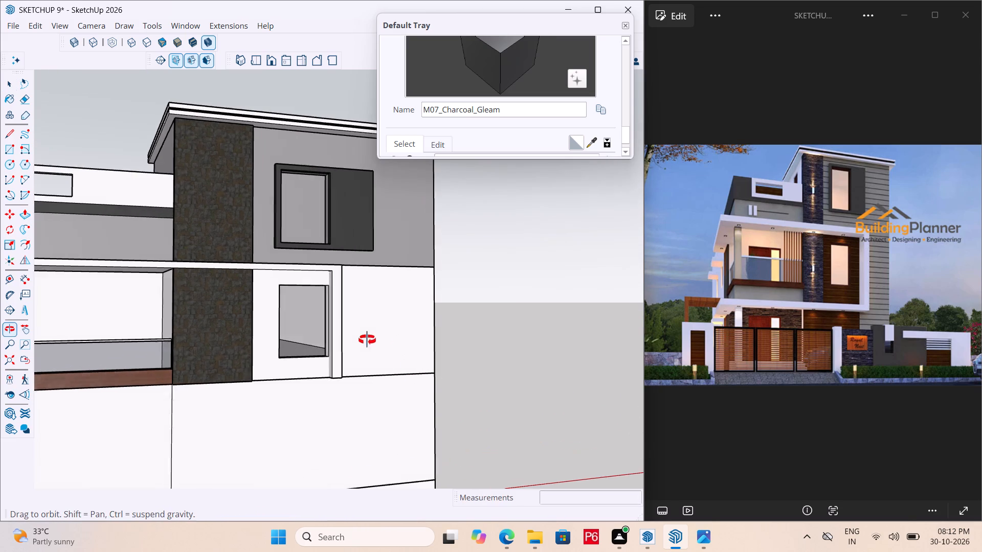
pyautogui.moveTo(367, 340); pyautogui.dragTo(230, 350, button='middle')
pyautogui.hotkey('ctrl', 'z')
pyautogui.hotkey('ctrl', 'z')
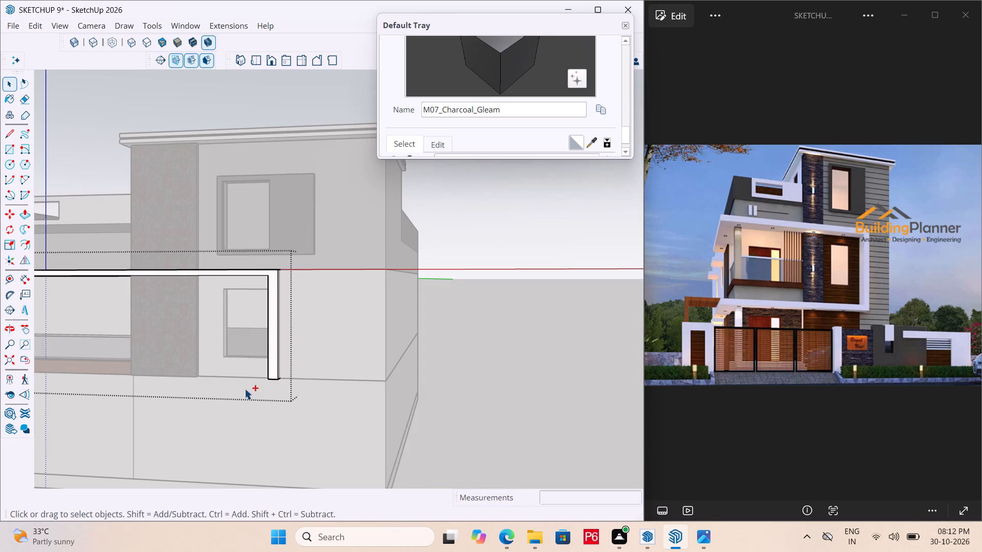
pyautogui.hotkey('ctrl', 'z')
pyautogui.hotkey('ctrl', 'z')
pyautogui.hotkey('ctrl', 'z')
pyautogui.hotkey('ctrl', 'z')
pyautogui.hotkey('ctrl', 'z')
pyautogui.hotkey('ctrl', 'z')
pyautogui.hotkey('ctrl', 'z')
pyautogui.hotkey('ctrl', 'z')
pyautogui.hotkey('ctrl', 'z')
pyautogui.hotkey('ctrl', 'z')
pyautogui.hotkey('ctrl', 'z')
pyautogui.hotkey('ctrl', 'z')
pyautogui.hotkey('ctrl', 'z')
pyautogui.hotkey('ctrl', 'z')
pyautogui.hotkey('ctrl', 'z')
pyautogui.hotkey('ctrl', 'z')
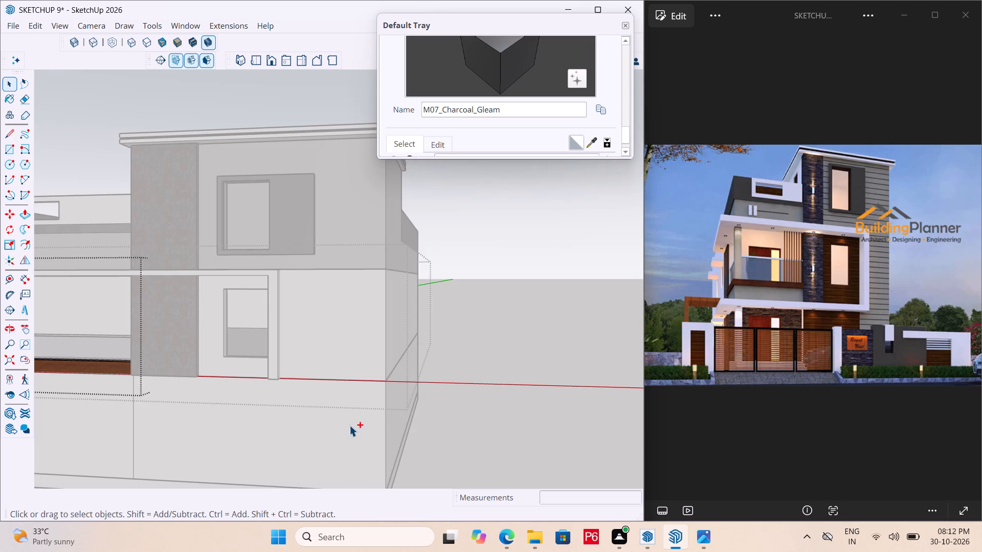
pyautogui.hotkey('ctrl', 'z')
pyautogui.hotkey('ctrl', 'z')
pyautogui.hotkey('ctrl', 'z')
pyautogui.hotkey('ctrl', 'z')
pyautogui.scroll(-5, 389, 421)
pyautogui.moveTo(175, 445); pyautogui.dragTo(632, 359, button='middle')
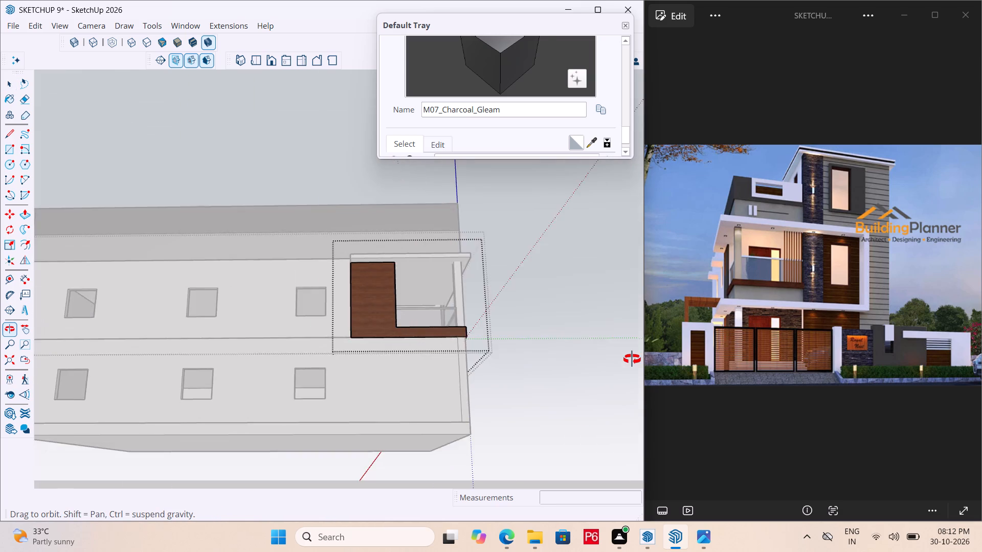
pyautogui.moveTo(632, 359); pyautogui.dragTo(514, 358, button='middle')
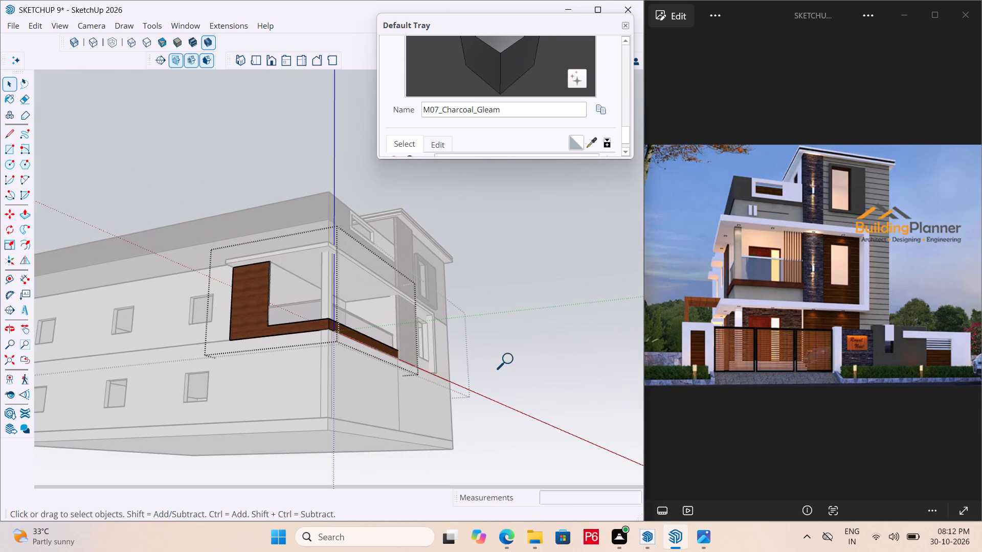
pyautogui.press('z')
pyautogui.hotkey('ctrl', 'z')
pyautogui.hotkey('ctrl', 'z')
pyautogui.press('Escape')
pyautogui.hotkey('ctrl', 'z')
pyautogui.hotkey('ctrl', 'z')
pyautogui.hotkey('ctrl', 'z')
pyautogui.hotkey('ctrl', 'z')
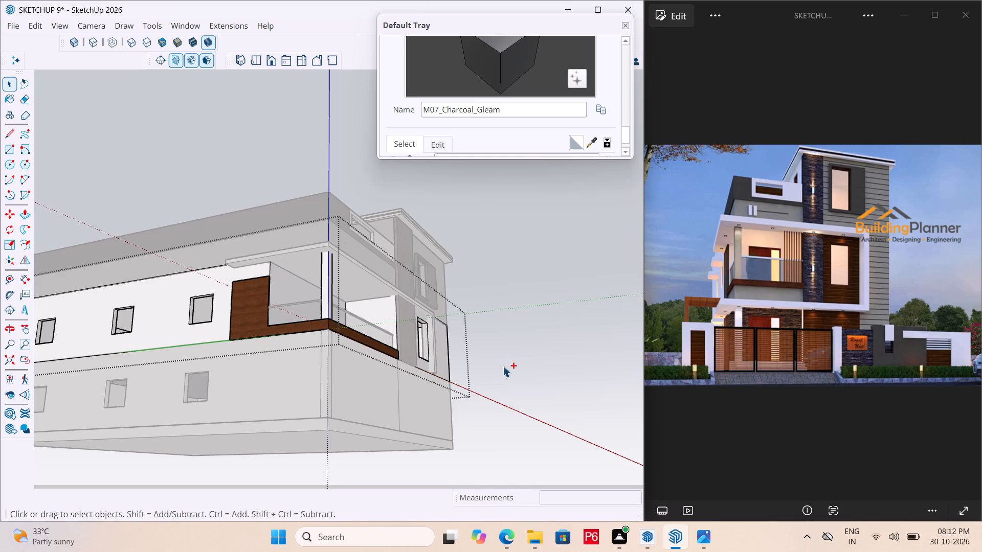
# Undo the recent edits back past the Push/Pull that extended the front band's side return over the wooden panel.
pyautogui.hotkey('ctrl', 'z')
pyautogui.hotkey('ctrl', 'z')
pyautogui.hotkey('ctrl', 'z')
pyautogui.hotkey('ctrl', 'z')
pyautogui.hotkey('ctrl', 'z')
pyautogui.hotkey('ctrl', 'z')
pyautogui.hotkey('ctrl', 'z')
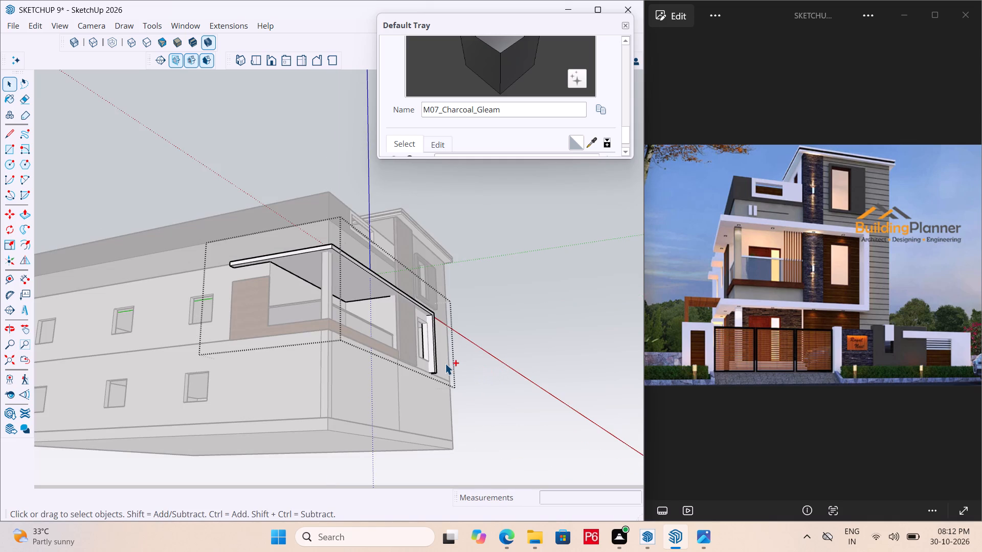
pyautogui.hotkey('ctrl', 'z')
pyautogui.hotkey('ctrl', 'z')
pyautogui.hotkey('ctrl', 'z')
pyautogui.hotkey('ctrl', 'z')
pyautogui.hotkey('ctrl', 'z')
pyautogui.hotkey('ctrl', 'z')
pyautogui.hotkey('ctrl', 'z')
pyautogui.hotkey('ctrl', 'z')
pyautogui.hotkey('ctrl', 'z')
pyautogui.hotkey('ctrl', 'z')
pyautogui.hotkey('ctrl', 'z')
pyautogui.hotkey('ctrl', 'z')
pyautogui.hotkey('ctrl', 'z')
pyautogui.hotkey('ctrl', 'z')
pyautogui.hotkey('ctrl', 'z')
pyautogui.hotkey('ctrl', 'z')
pyautogui.hotkey('ctrl', 'z')
pyautogui.hotkey('ctrl', 'z')
pyautogui.hotkey('ctrl', 'z')
pyautogui.press('Escape')
pyautogui.click(497, 375)
pyautogui.hotkey('ctrl', 'z')
pyautogui.hotkey('ctrl', 'z')
pyautogui.hotkey('ctrl', 'z')
pyautogui.hotkey('ctrl', 'z')
pyautogui.hotkey('ctrl', 'z')
pyautogui.hotkey('ctrl', 'z')
pyautogui.hotkey('ctrl', 'z')
pyautogui.hotkey('ctrl', 'z')
pyautogui.hotkey('ctrl', 'z')
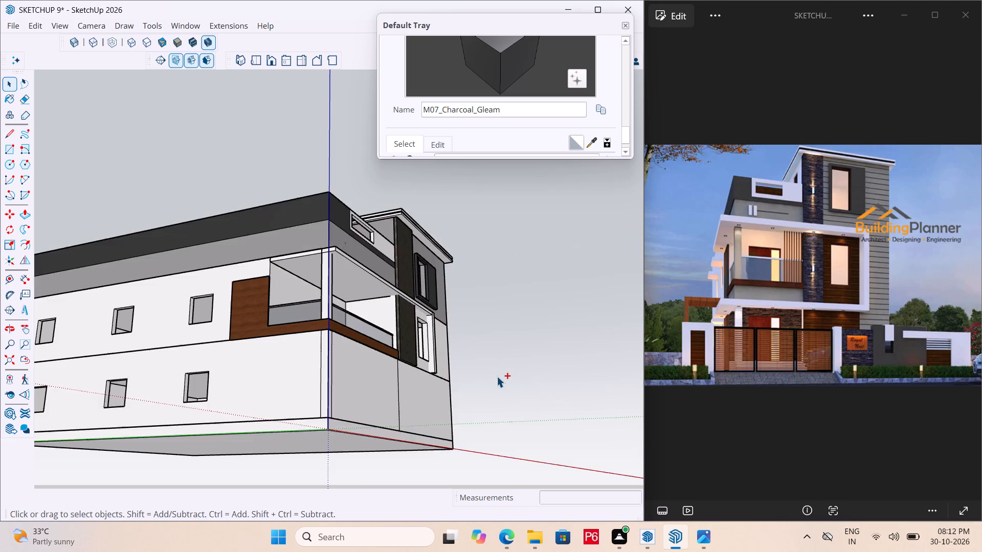
pyautogui.hotkey('ctrl', 'z')
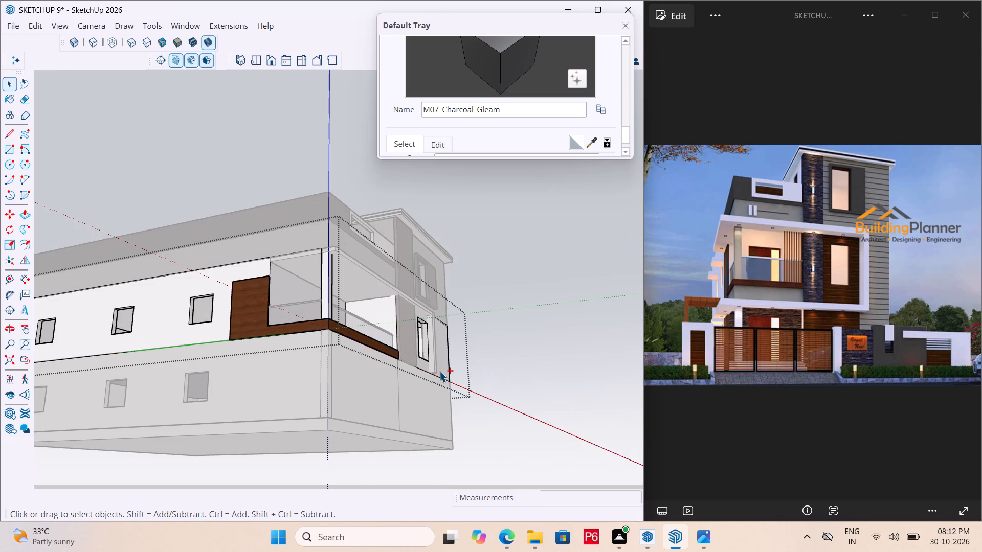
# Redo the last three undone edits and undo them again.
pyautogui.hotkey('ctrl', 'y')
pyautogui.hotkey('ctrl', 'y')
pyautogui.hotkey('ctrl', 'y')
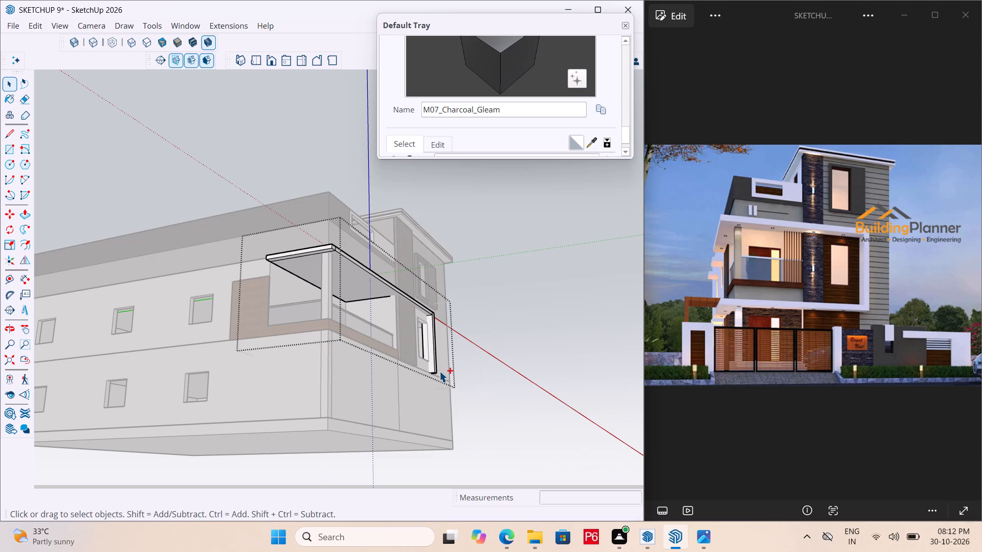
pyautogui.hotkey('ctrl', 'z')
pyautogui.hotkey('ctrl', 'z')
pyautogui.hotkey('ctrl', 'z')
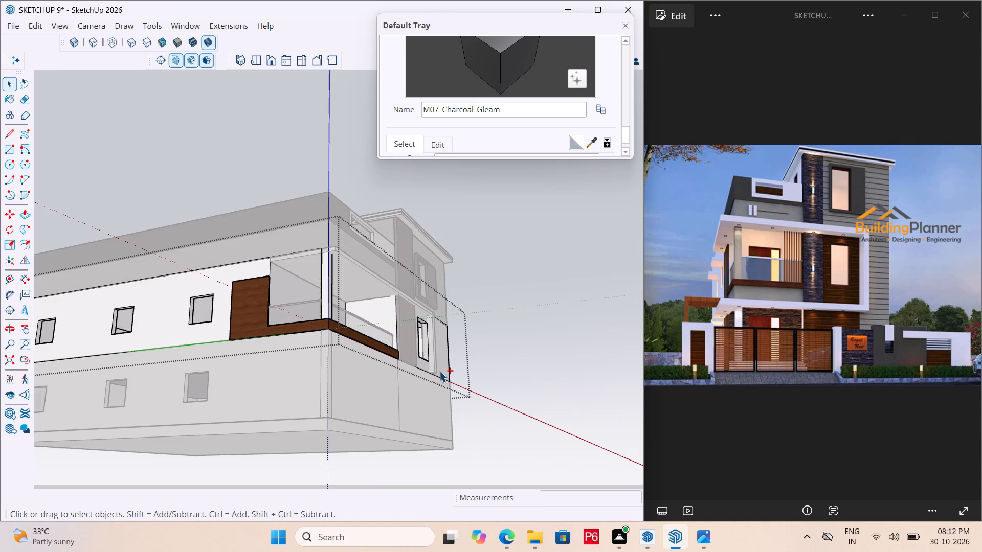
# Undo further back past the Push/Pull that ran the front band's return along the side wall.
pyautogui.hotkey('ctrl', 'z')
pyautogui.hotkey('ctrl', 'z')
pyautogui.hotkey('ctrl', 'z')
pyautogui.hotkey('ctrl', 'z')
pyautogui.hotkey('ctrl', 'z')
pyautogui.hotkey('ctrl', 'z')
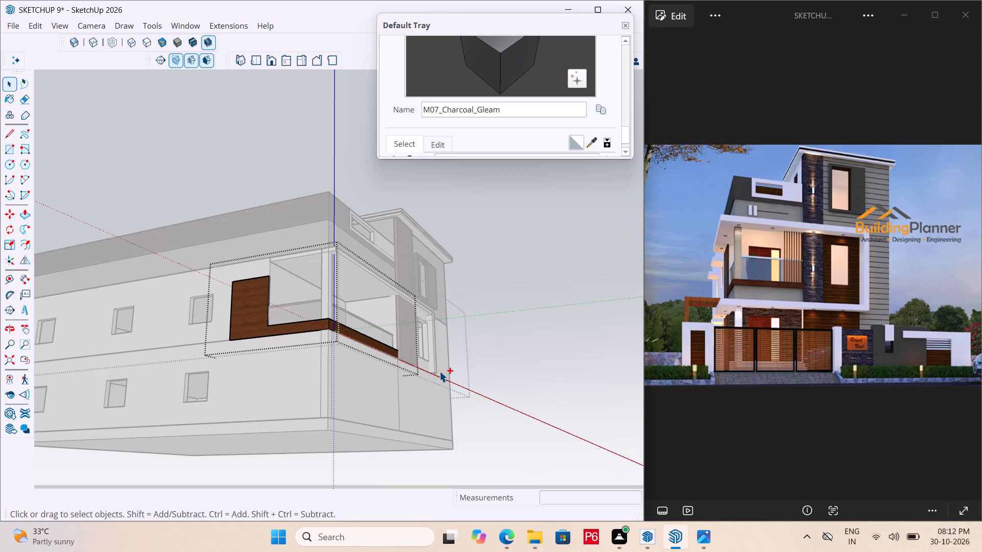
pyautogui.hotkey('ctrl', 'z')
pyautogui.hotkey('ctrl', 'z')
pyautogui.hotkey('ctrl', 'z')
pyautogui.hotkey('ctrl', 'z')
pyautogui.hotkey('ctrl', 'z')
pyautogui.hotkey('ctrl', 'z')
pyautogui.hotkey('ctrl', 'z')
pyautogui.hotkey('ctrl', 'z')
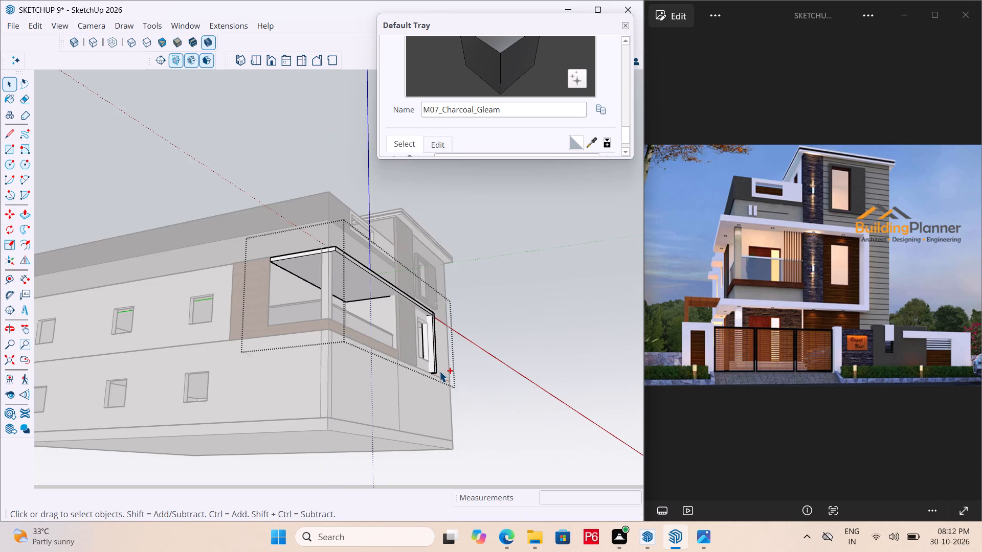
pyautogui.hotkey('ctrl', 'z')
pyautogui.hotkey('ctrl', 'z')
pyautogui.hotkey('ctrl', 'z')
pyautogui.hotkey('ctrl', 'z')
pyautogui.hotkey('ctrl', 'z')
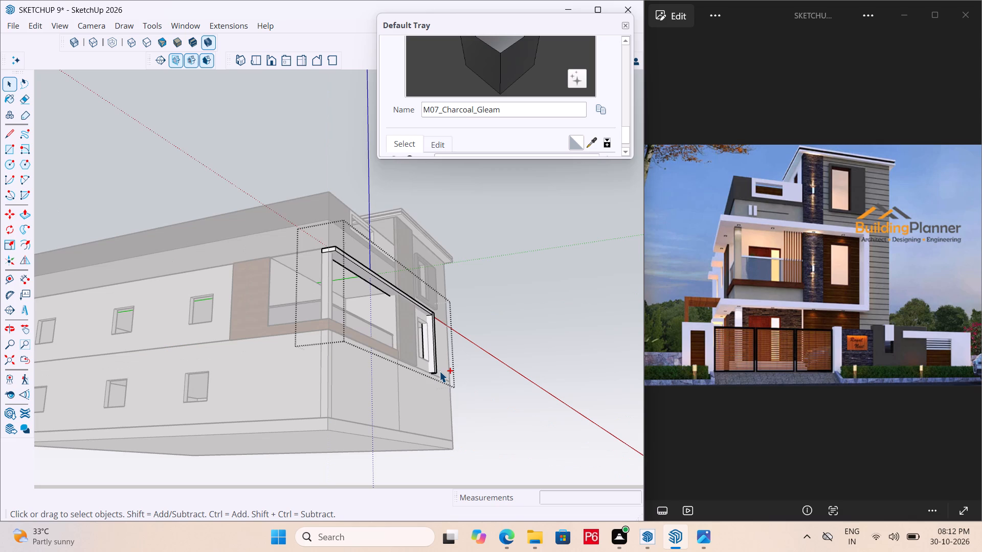
# Undo the front band's vertical leg and the short end segment above it.
pyautogui.hotkey('ctrl', 'z')
pyautogui.hotkey('ctrl', 'z')
pyautogui.hotkey('ctrl', 'z')
pyautogui.hotkey('ctrl', 'z')
pyautogui.hotkey('ctrl', 'z')
pyautogui.hotkey('ctrl', 'z')
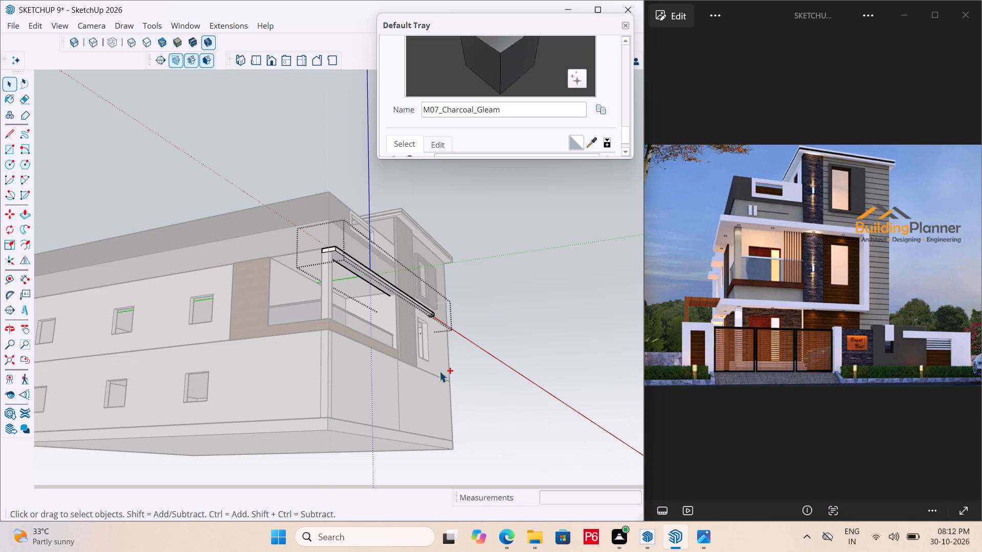
pyautogui.moveTo(342, 409); pyautogui.dragTo(195, 433, button='middle')
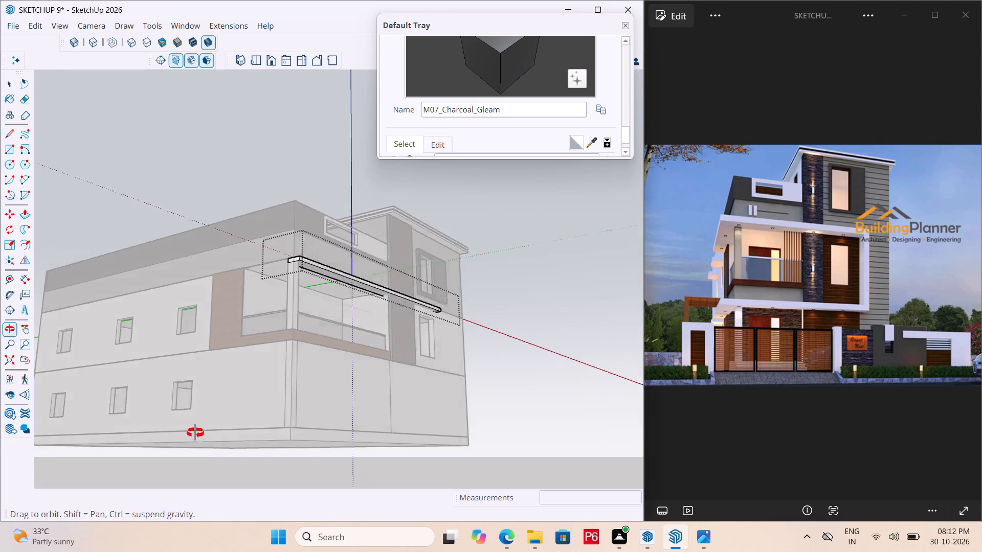
pyautogui.moveTo(195, 433); pyautogui.dragTo(0, 451, button='middle')
pyautogui.scroll(4, 504, 295)
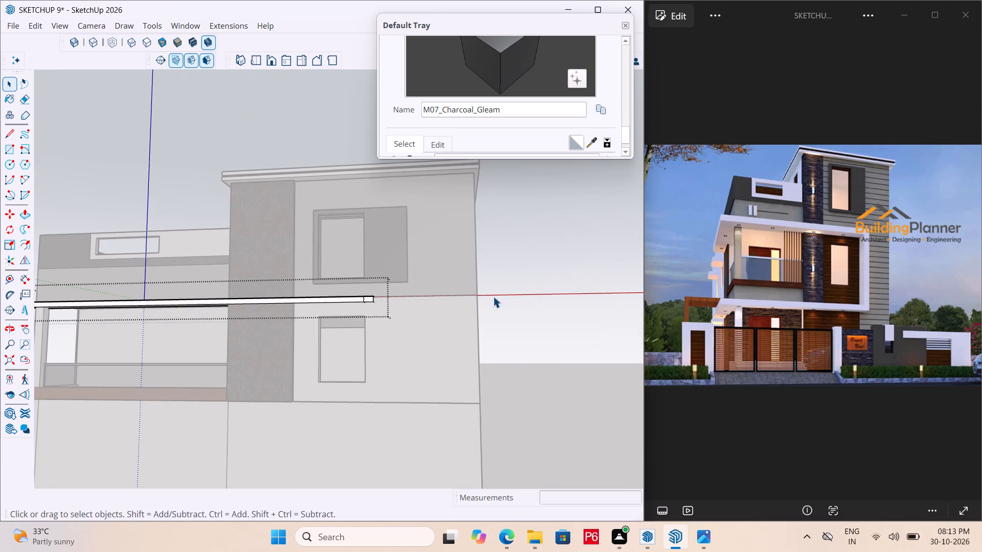
pyautogui.scroll(5, 434, 308)
pyautogui.moveTo(362, 301); pyautogui.dragTo(306, 328, button='middle')
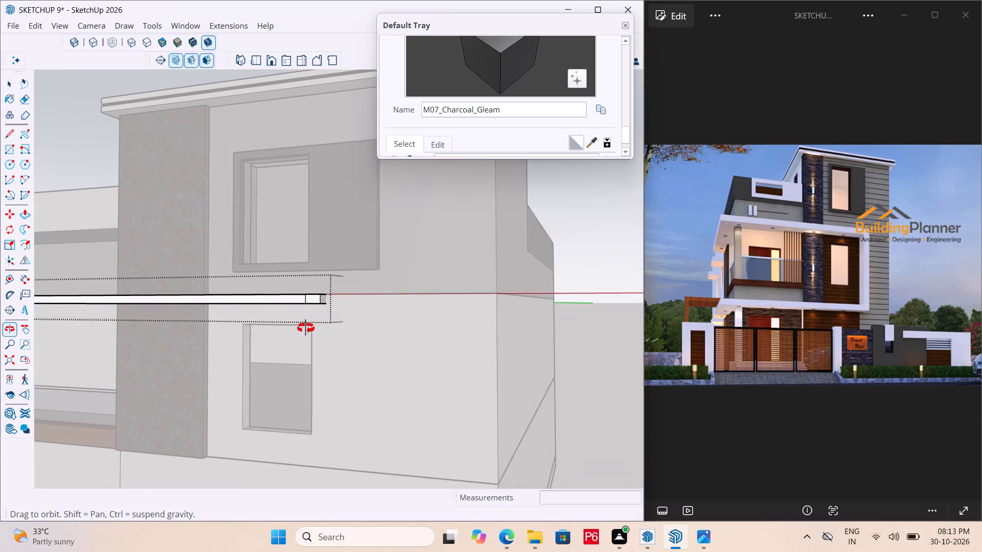
pyautogui.moveTo(306, 328); pyautogui.dragTo(300, 330, button='middle')
pyautogui.hotkey('ctrl', 'z')
pyautogui.hotkey('ctrl', 'z')
# Push/Pull the front band's end face outward 4' 6 1/2" to align with the outer edge of the upper window surround.
pyautogui.scroll(5, 309, 298)
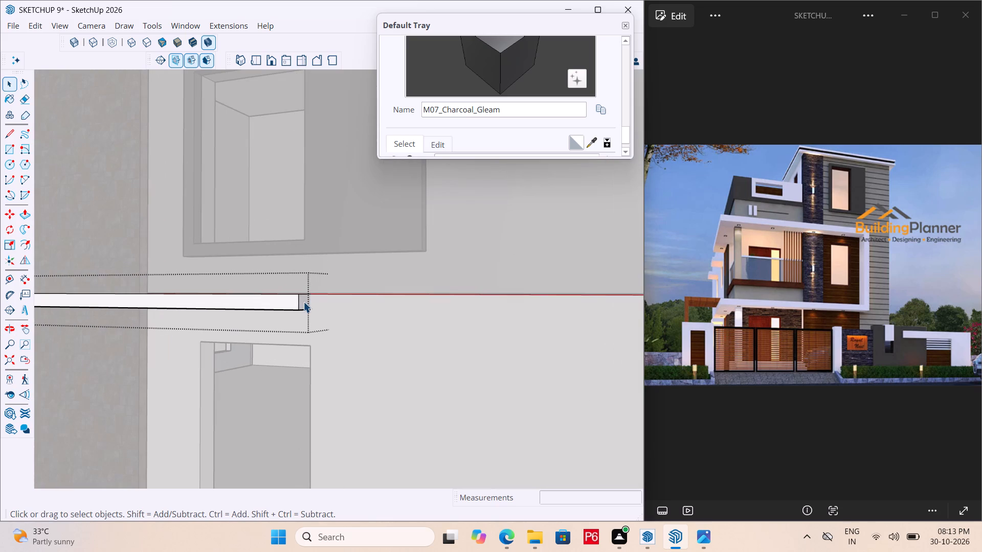
pyautogui.click(303, 302)
pyautogui.press('p')
pyautogui.click(303, 302)
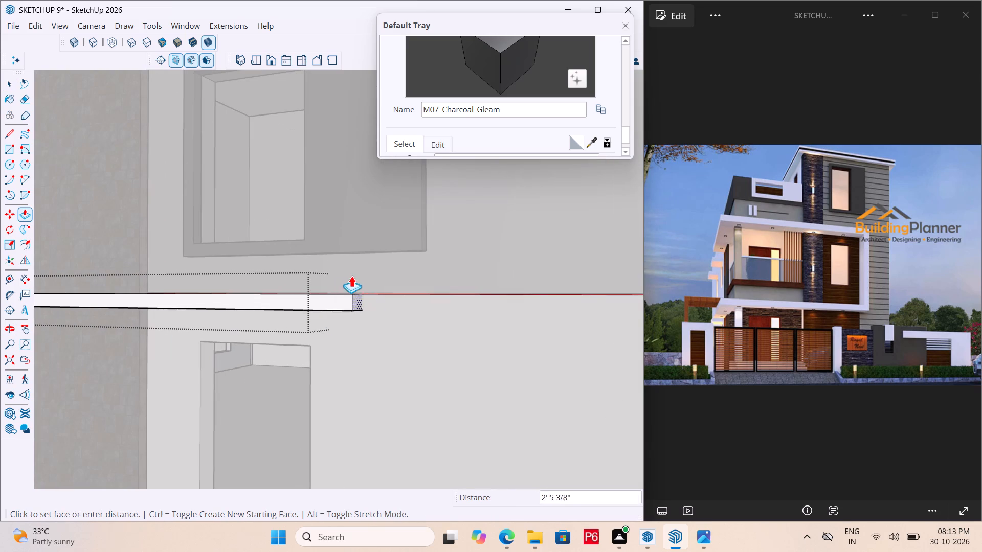
pyautogui.scroll(-5, 350, 275)
pyautogui.scroll(-3, 296, 238)
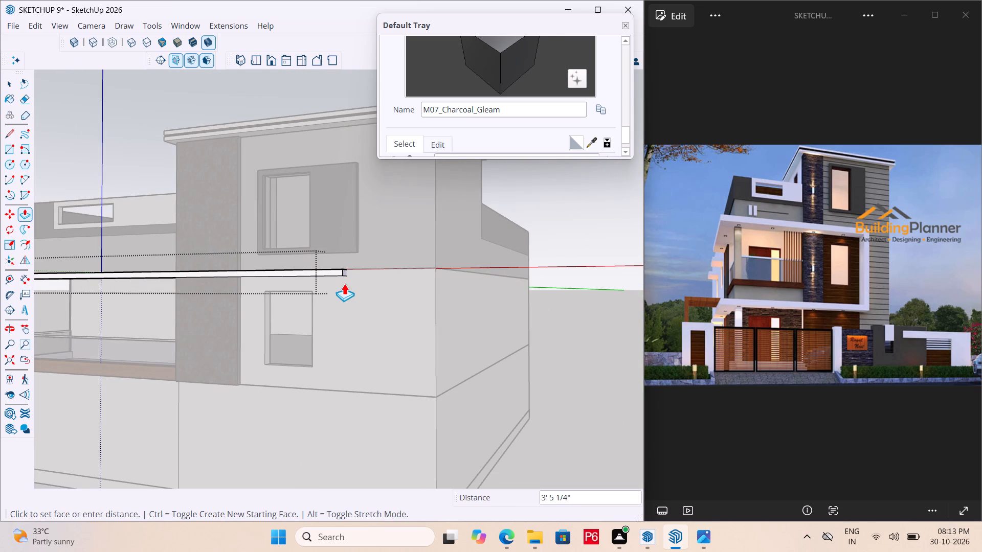
pyautogui.moveTo(344, 283); pyautogui.dragTo(393, 273, button='middle')
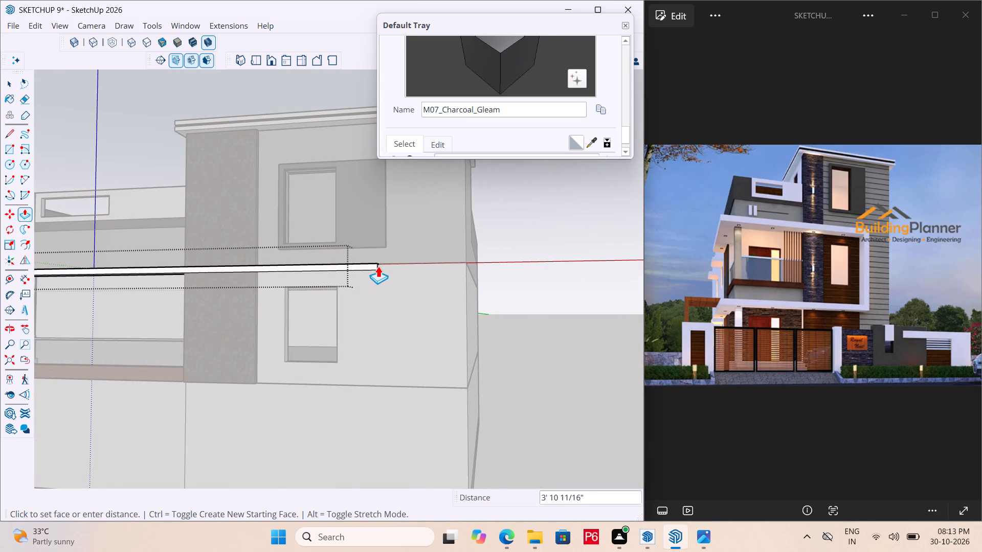
pyautogui.click(386, 244)
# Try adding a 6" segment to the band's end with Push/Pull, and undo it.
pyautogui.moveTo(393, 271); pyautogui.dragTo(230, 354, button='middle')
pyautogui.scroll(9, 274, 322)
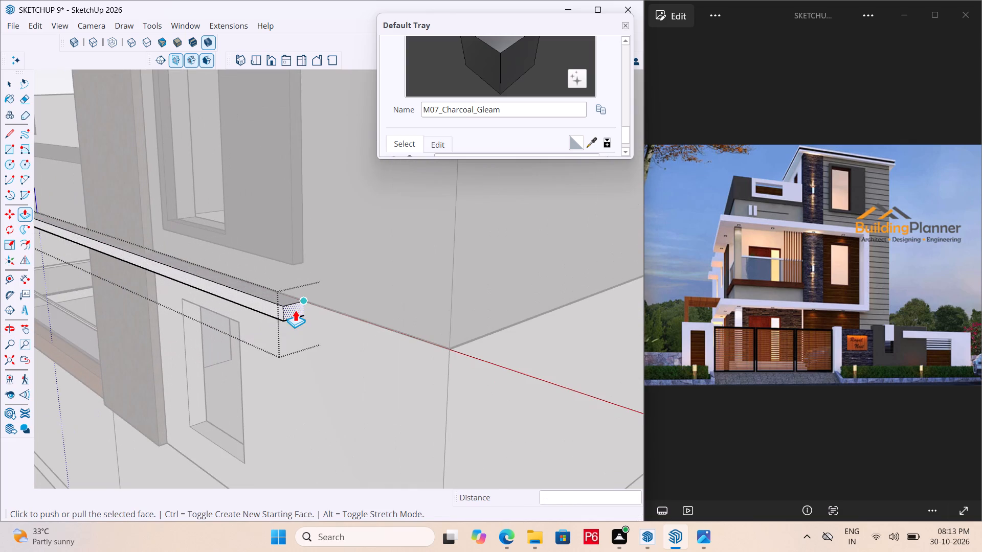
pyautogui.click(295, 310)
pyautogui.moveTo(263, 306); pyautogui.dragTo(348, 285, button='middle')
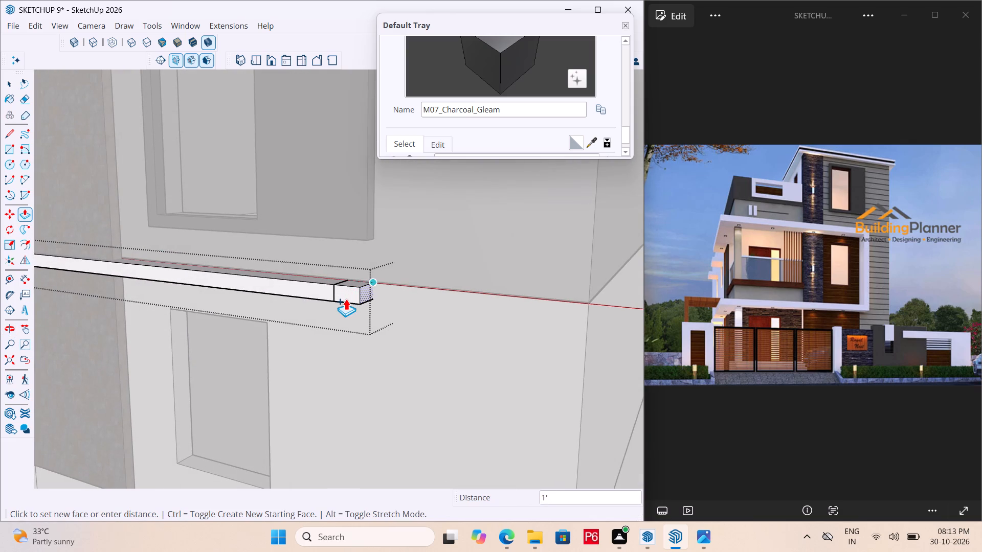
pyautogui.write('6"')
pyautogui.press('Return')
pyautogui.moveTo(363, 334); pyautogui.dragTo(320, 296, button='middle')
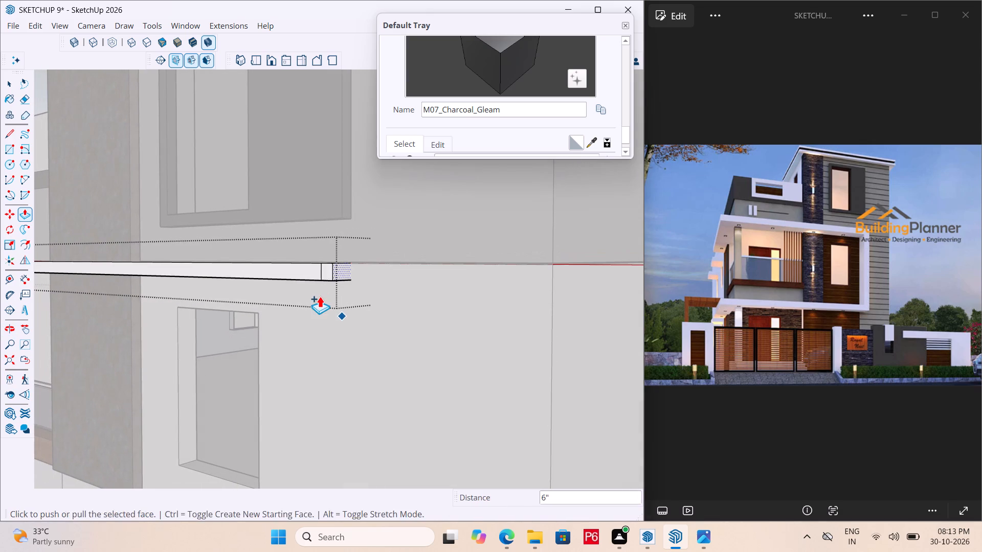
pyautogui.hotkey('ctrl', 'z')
# Add a separate 1' segment to the front band's end face with Push/Pull and save the model.
pyautogui.click(340, 275)
pyautogui.write("1'")
pyautogui.press('Return')
pyautogui.moveTo(336, 263); pyautogui.dragTo(354, 177, button='middle')
pyautogui.hotkey('ctrl', 's')
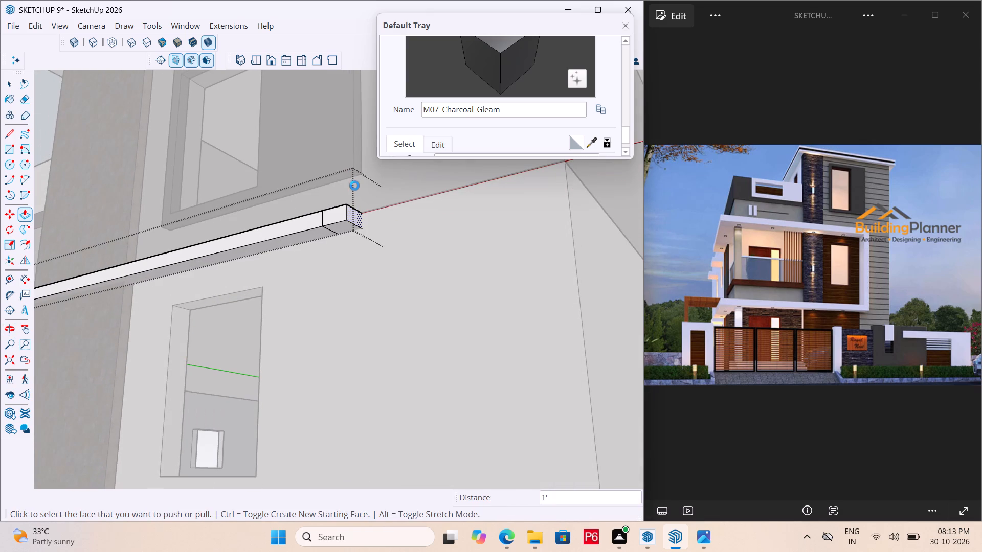
pyautogui.hotkey('ctrl', 's')
pyautogui.hotkey('ctrl', 's')
pyautogui.hotkey('ctrl', 's')
# Push/Pull the end segment's bottom face down 10' 4 1/4" to the floor line as a vertical leg, and save the model.
pyautogui.press('space')
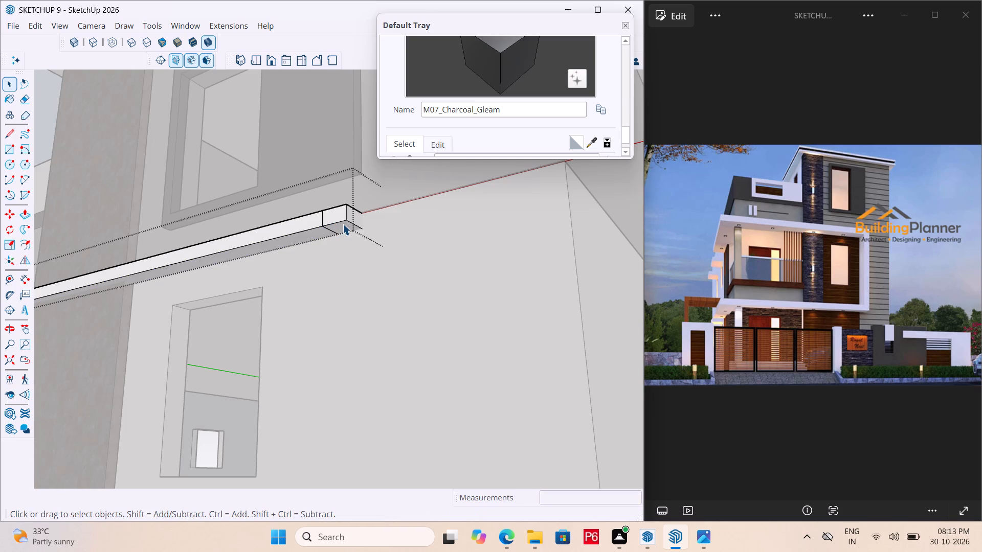
pyautogui.click(343, 224)
pyautogui.press('p')
pyautogui.click(343, 224)
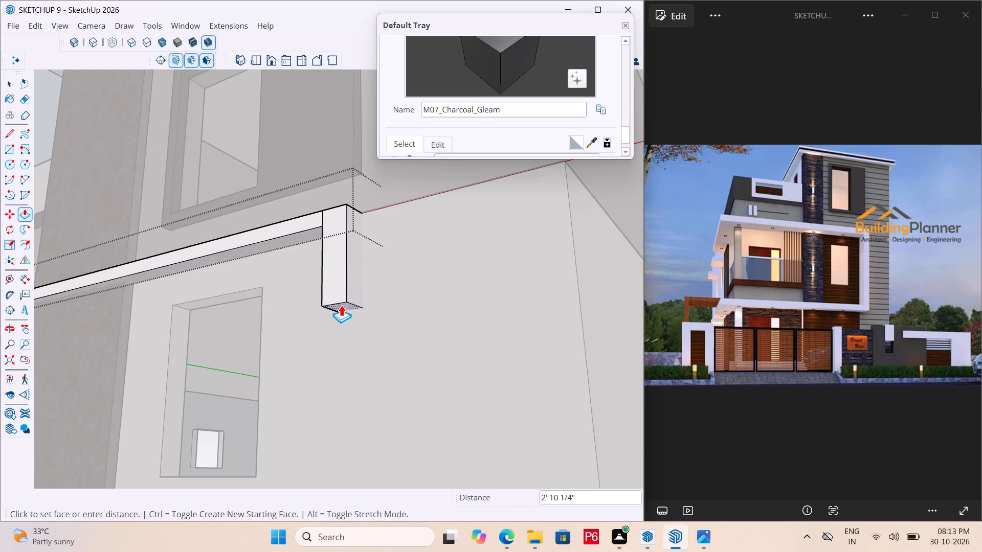
pyautogui.scroll(-5, 300, 263)
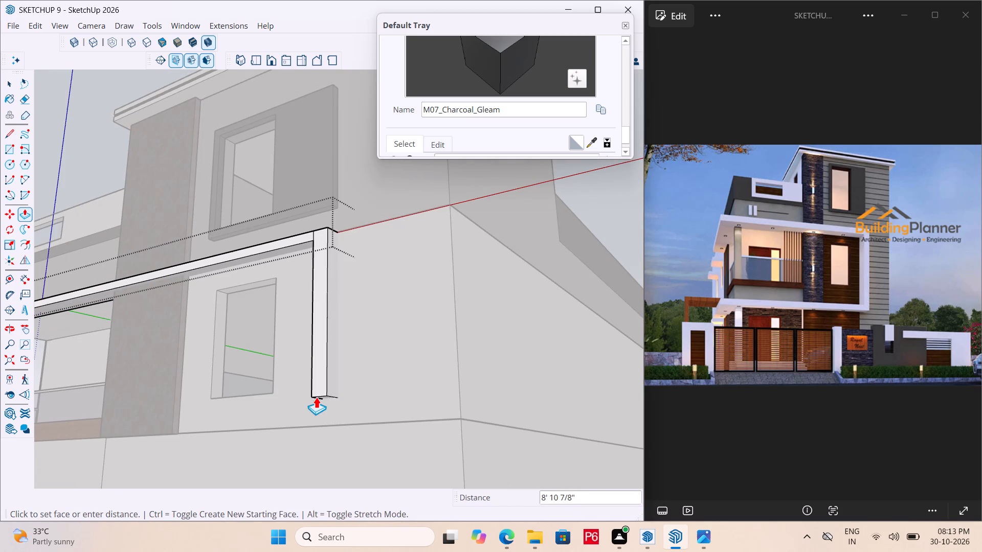
pyautogui.moveTo(308, 393); pyautogui.dragTo(445, 448, button='middle')
pyautogui.scroll(-5, 377, 363)
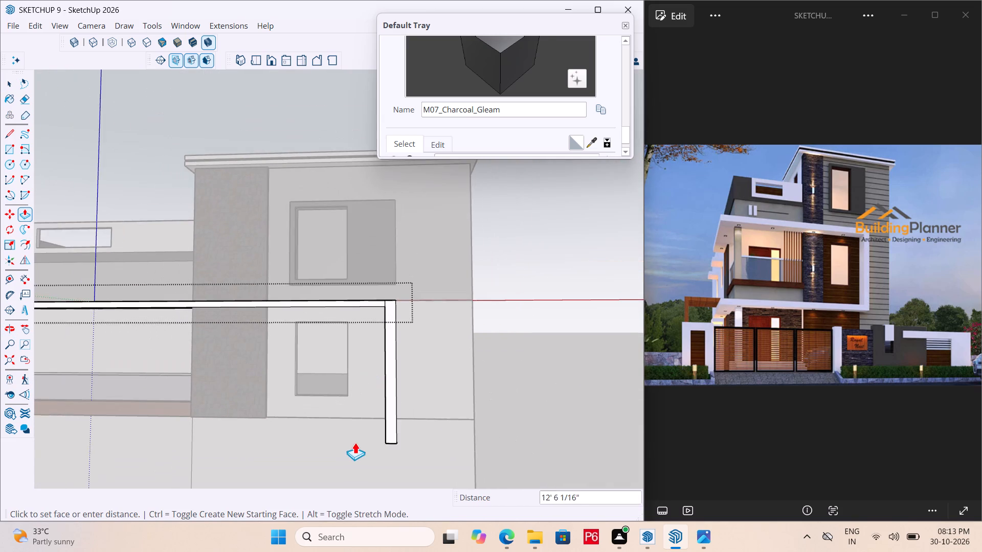
pyautogui.scroll(4, 359, 435)
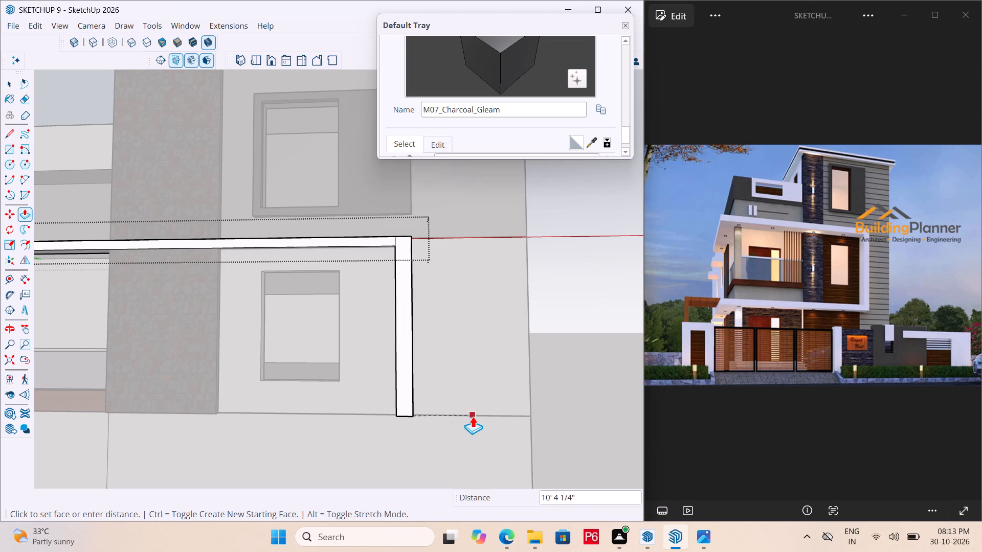
pyautogui.click(474, 416)
pyautogui.moveTo(366, 399); pyautogui.dragTo(547, 308, button='middle')
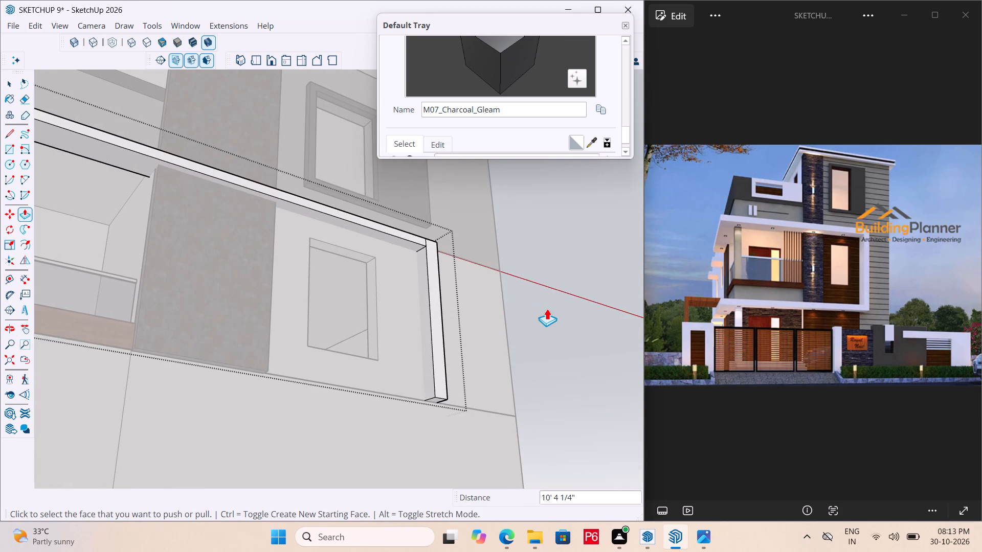
pyautogui.hotkey('ctrl', 's')
pyautogui.hotkey('ctrl', 's')
pyautogui.hotkey('ctrl', 's')
pyautogui.hotkey('ctrl', 's')
pyautogui.hotkey('ctrl', 's')
pyautogui.hotkey('ctrl', 's')
# Push/Pull the front band's opposite end at the balcony corner outward by a separate 1' segment past the side wall.
pyautogui.scroll(-6, 339, 335)
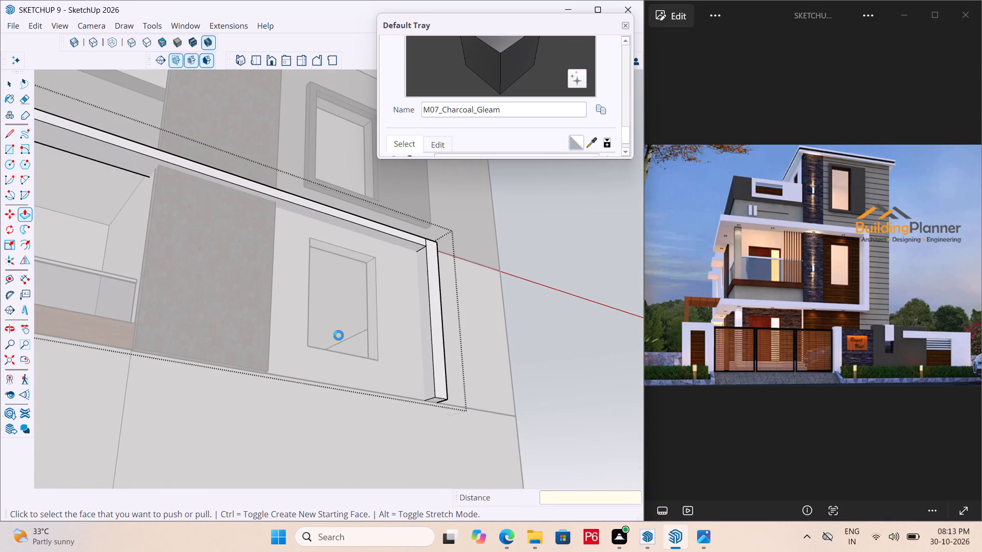
pyautogui.scroll(-10, 340, 333)
pyautogui.moveTo(313, 385); pyautogui.dragTo(328, 417, button='middle')
pyautogui.scroll(-1, 349, 380)
pyautogui.moveTo(349, 380); pyautogui.dragTo(368, 431, button='middle')
pyautogui.scroll(6, 137, 412)
pyautogui.scroll(2, 191, 375)
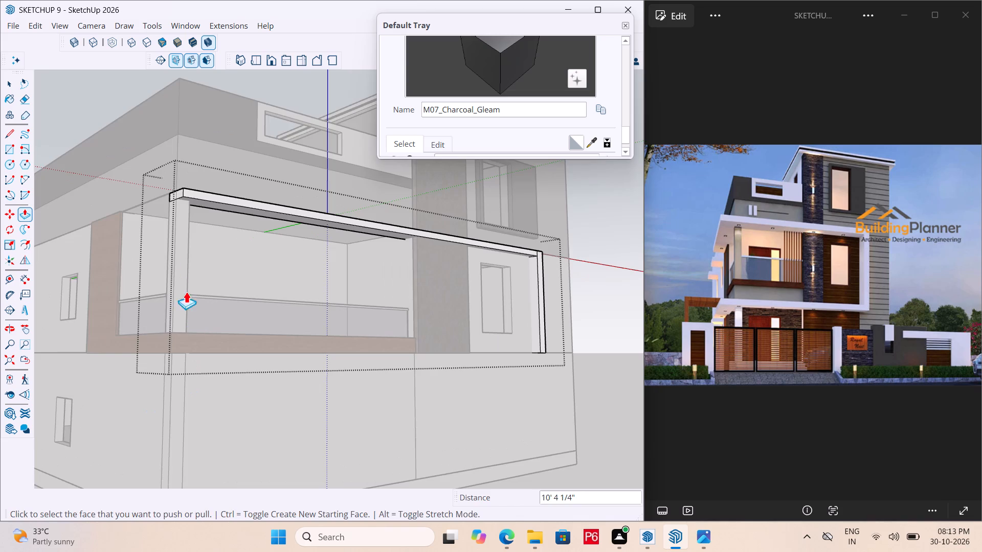
pyautogui.moveTo(169, 251); pyautogui.dragTo(435, 303, button='middle')
pyautogui.scroll(4, 489, 234)
pyautogui.moveTo(475, 257); pyautogui.dragTo(529, 325, button='middle')
pyautogui.scroll(3, 528, 321)
pyautogui.click(525, 293)
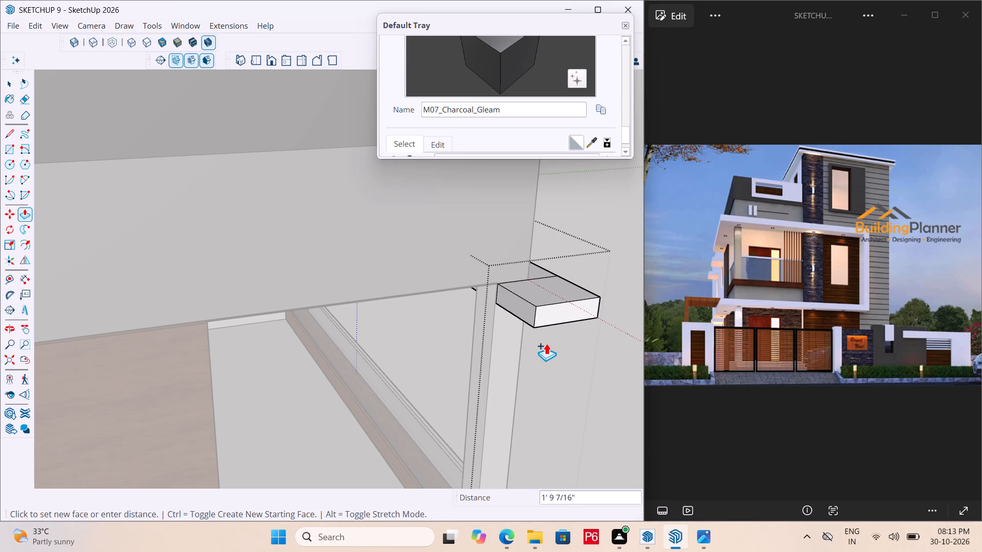
pyautogui.write("1'")
pyautogui.press('Return')
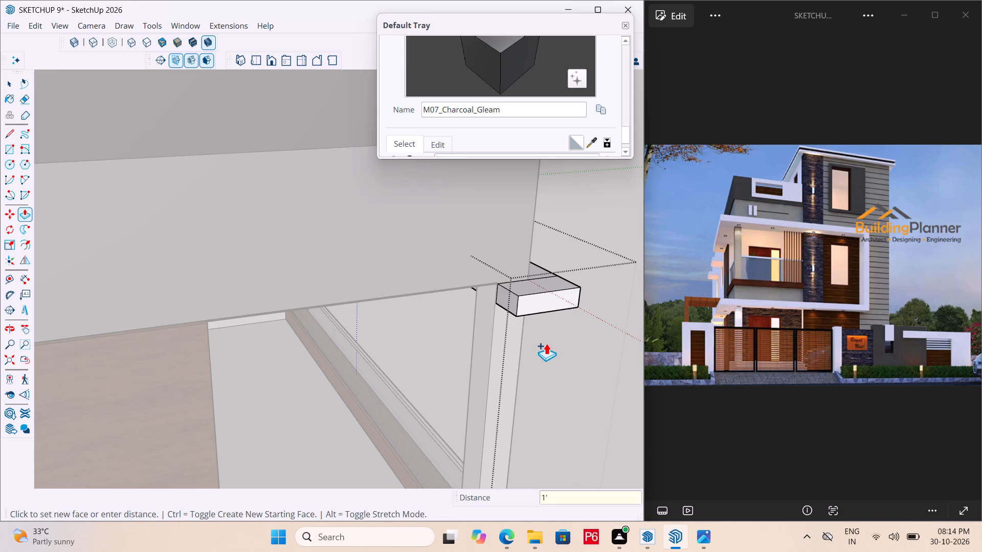
# Save the model.
pyautogui.scroll(-4, 535, 287)
pyautogui.scroll(1, 498, 302)
pyautogui.moveTo(503, 302); pyautogui.dragTo(548, 306, button='middle')
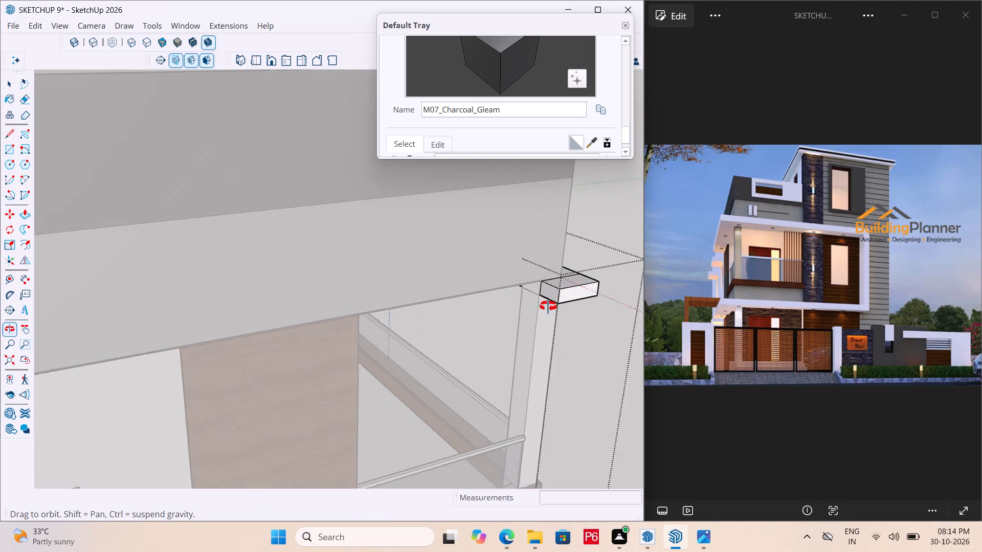
pyautogui.moveTo(548, 306); pyautogui.dragTo(555, 307, button='middle')
pyautogui.scroll(-4, 444, 283)
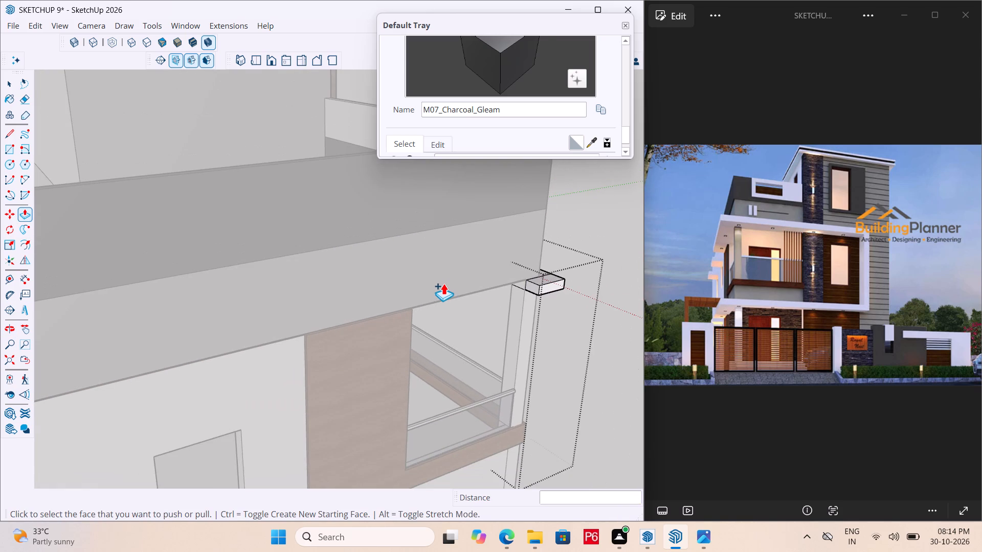
pyautogui.hotkey('ctrl', 's')
# Push/Pull the top face of the wooden panel beside the balcony's side opening down about 3' 4", and save the model.
pyautogui.press('space')
pyautogui.doubleClick(604, 328)
pyautogui.doubleClick(388, 331)
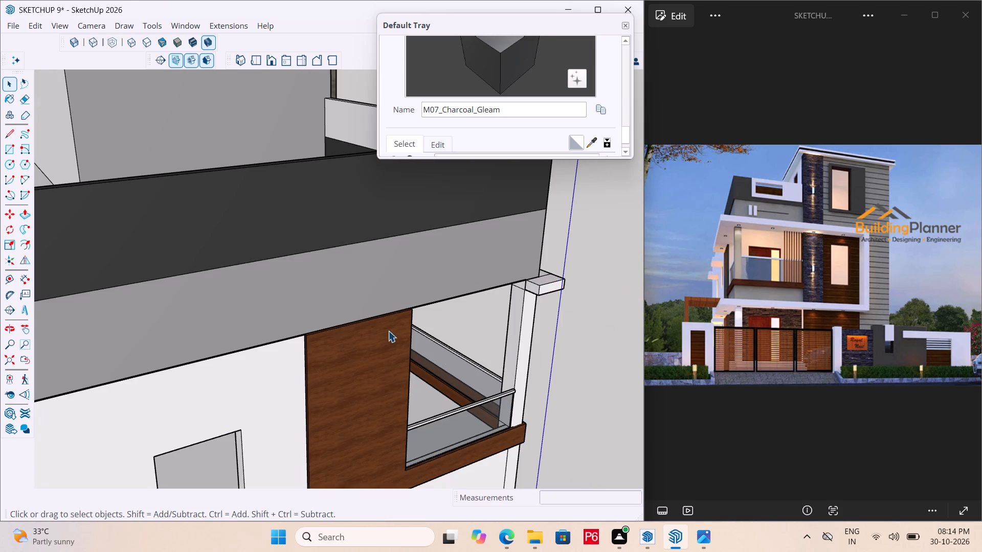
pyautogui.click(386, 332)
pyautogui.scroll(5, 344, 334)
pyautogui.moveTo(347, 332); pyautogui.dragTo(377, 376, button='middle')
pyautogui.scroll(5, 377, 376)
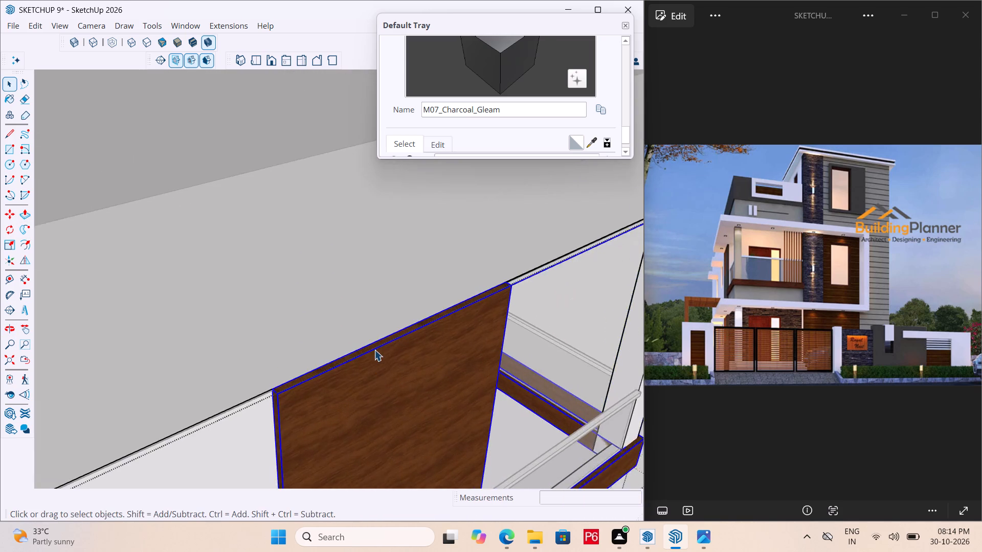
pyautogui.scroll(3, 374, 350)
pyautogui.click(386, 337)
pyautogui.click(384, 338)
pyautogui.click(384, 338)
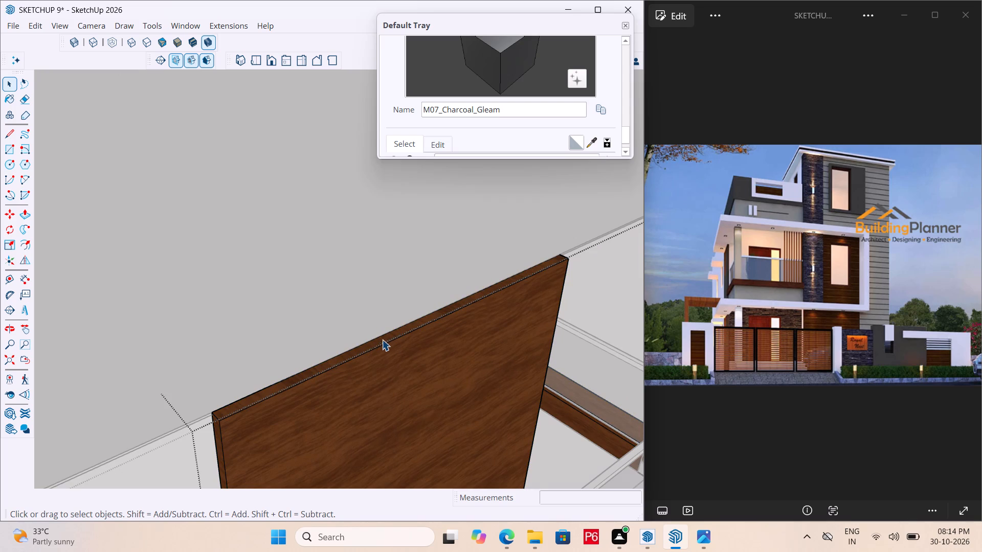
pyautogui.click(381, 341)
pyautogui.press('p')
pyautogui.click(366, 344)
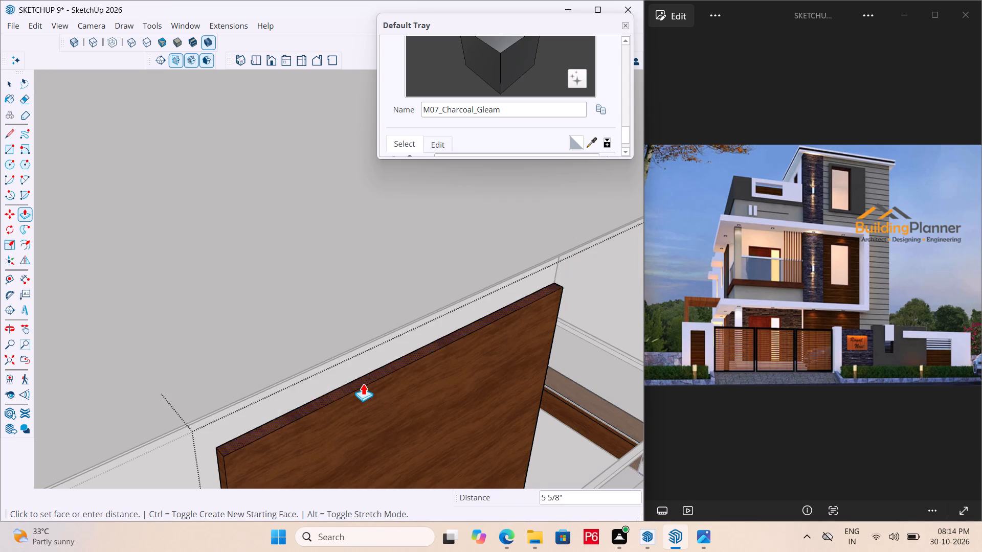
pyautogui.scroll(-11, 336, 355)
pyautogui.click(306, 402)
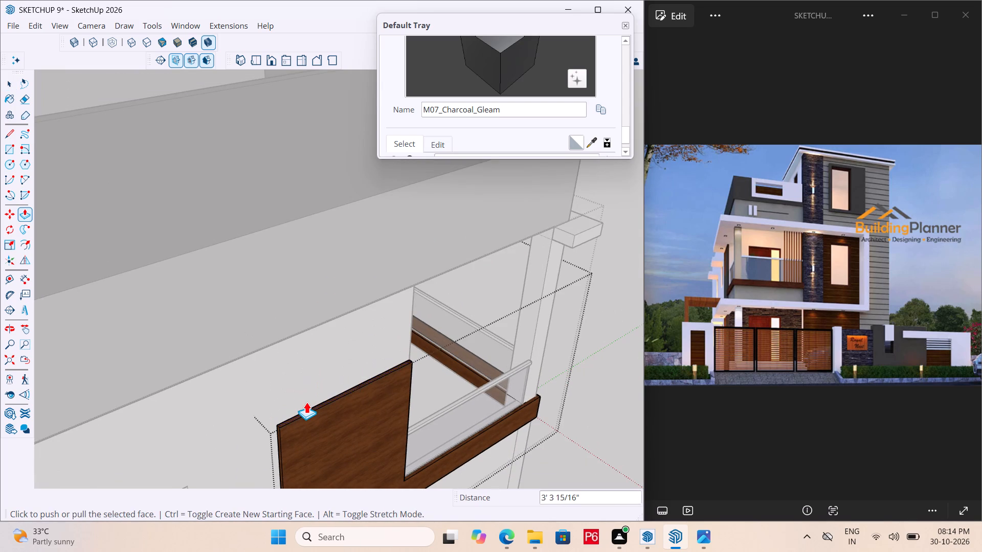
pyautogui.hotkey('ctrl', 's')
pyautogui.hotkey('ctrl', 's')
pyautogui.hotkey('ctrl', 's')
pyautogui.hotkey('ctrl', 's')
pyautogui.hotkey('ctrl', 's')
pyautogui.hotkey('ctrl', 's')
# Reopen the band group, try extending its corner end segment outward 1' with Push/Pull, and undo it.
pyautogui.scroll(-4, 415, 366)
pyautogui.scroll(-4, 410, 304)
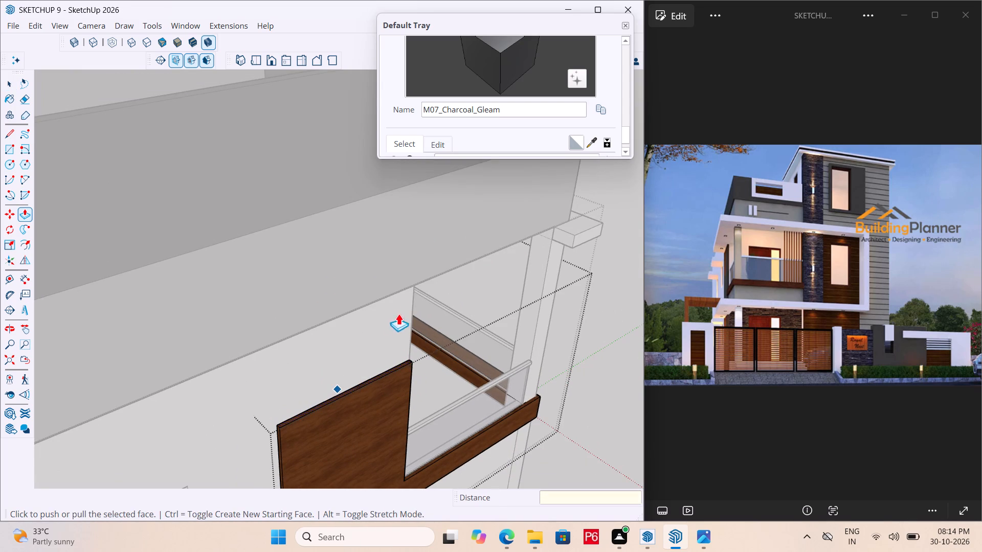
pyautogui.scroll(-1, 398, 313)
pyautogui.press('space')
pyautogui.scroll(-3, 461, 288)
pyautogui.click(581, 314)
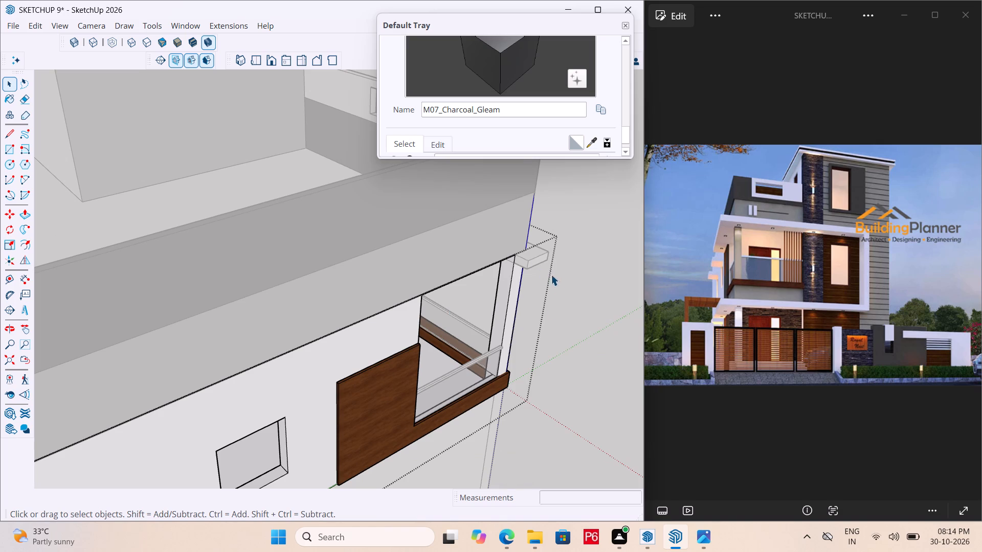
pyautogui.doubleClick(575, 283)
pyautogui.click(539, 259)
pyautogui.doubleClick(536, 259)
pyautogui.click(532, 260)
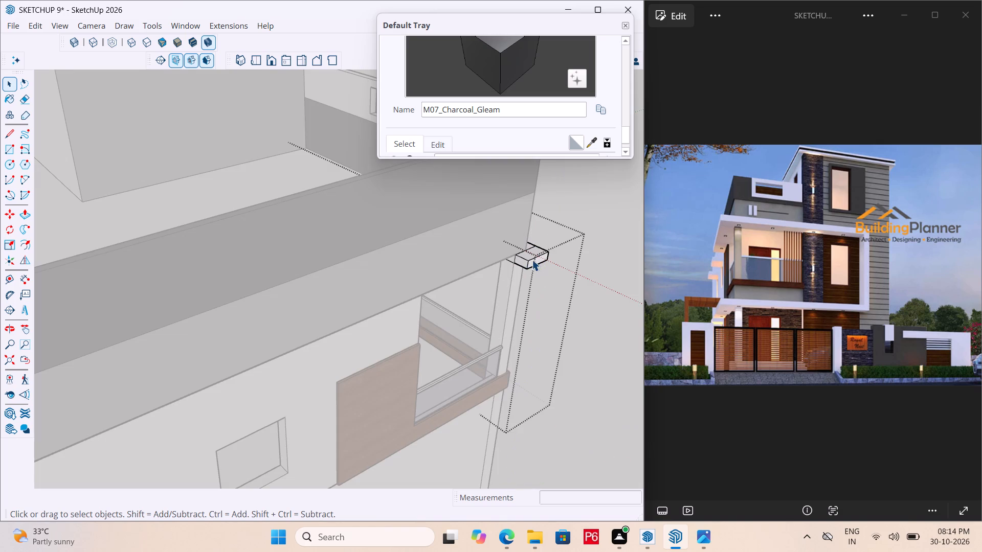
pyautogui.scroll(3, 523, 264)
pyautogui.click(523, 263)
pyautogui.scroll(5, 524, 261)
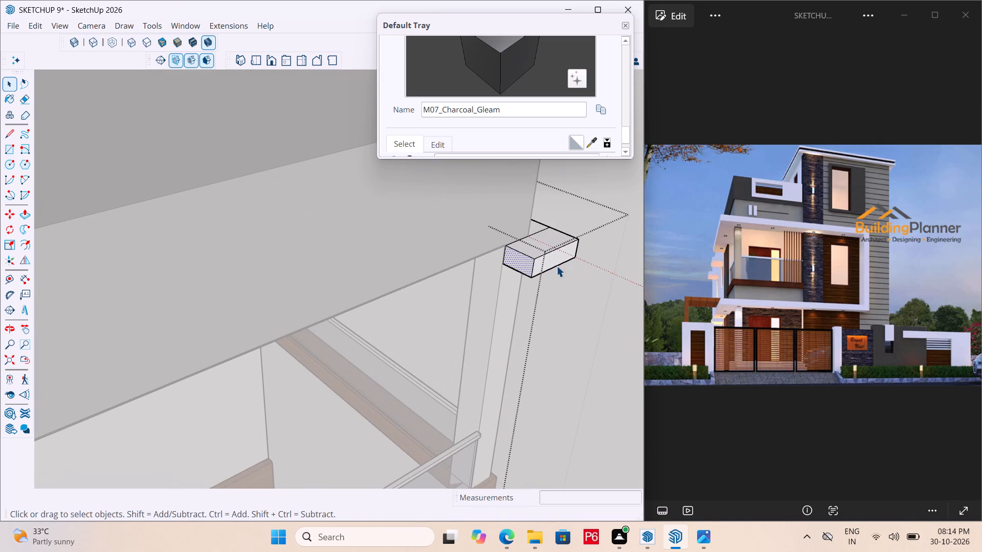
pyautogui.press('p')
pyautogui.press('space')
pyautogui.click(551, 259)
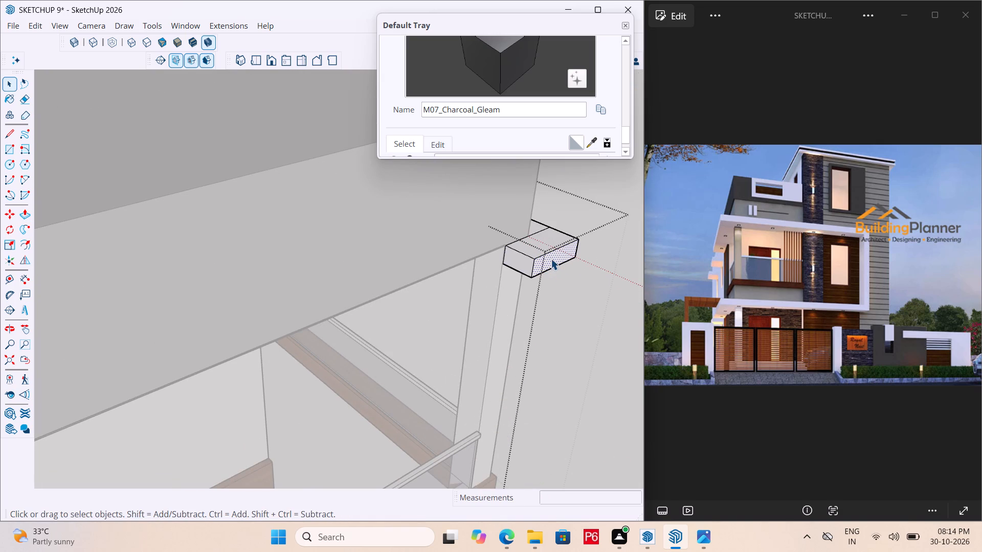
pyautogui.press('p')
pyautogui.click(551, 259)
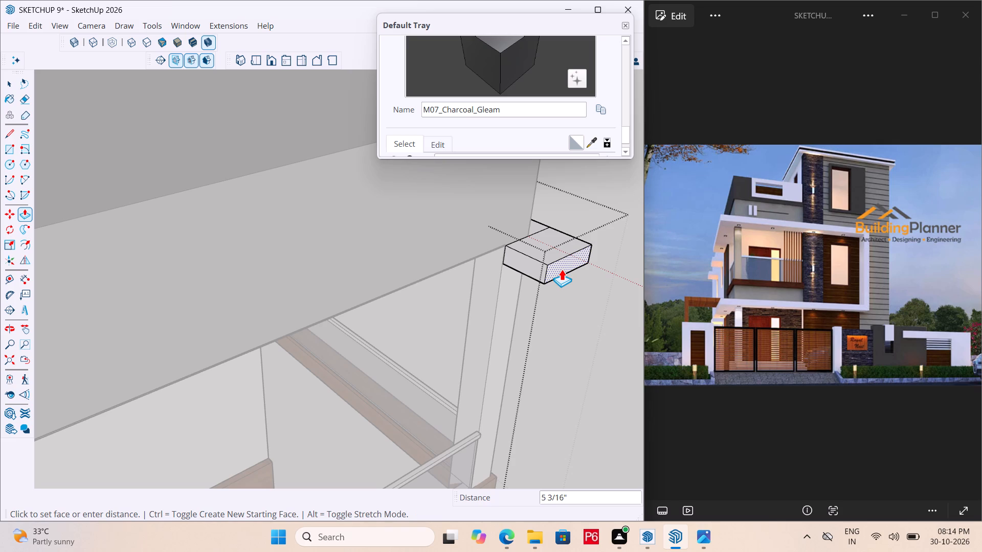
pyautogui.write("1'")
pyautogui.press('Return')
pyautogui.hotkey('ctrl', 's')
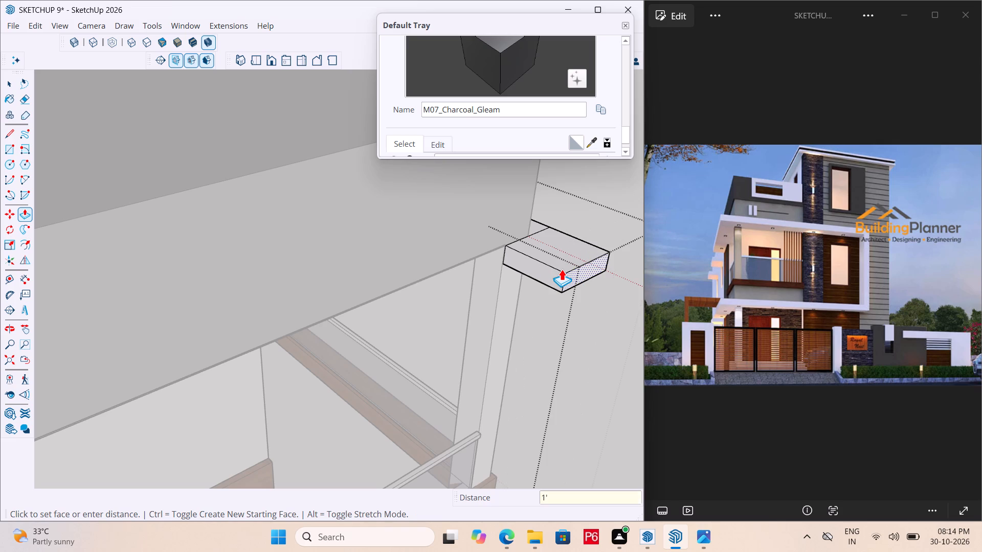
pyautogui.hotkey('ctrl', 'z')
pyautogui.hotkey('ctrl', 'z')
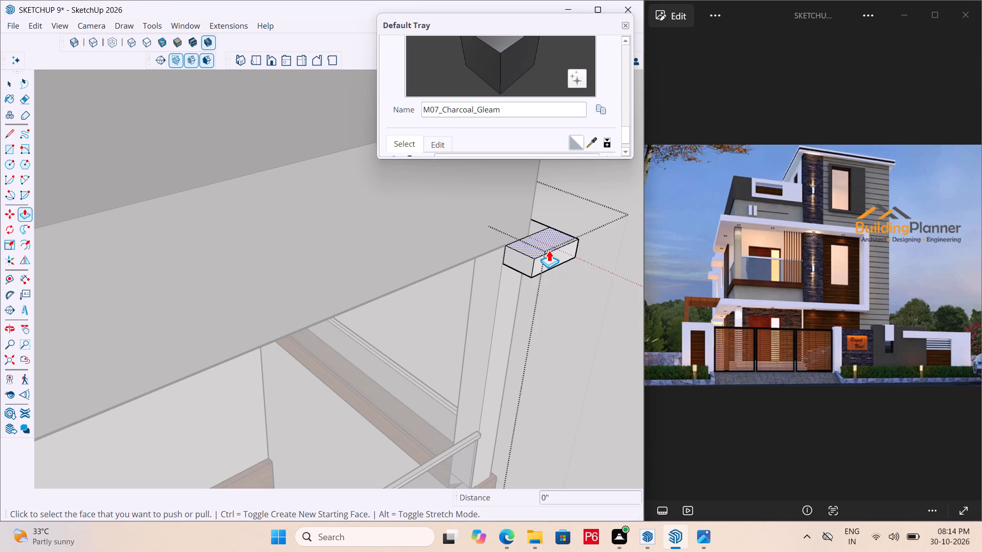
# Push/Pull the end face of the band's corner segment outward 6" and save the model.
pyautogui.click(555, 261)
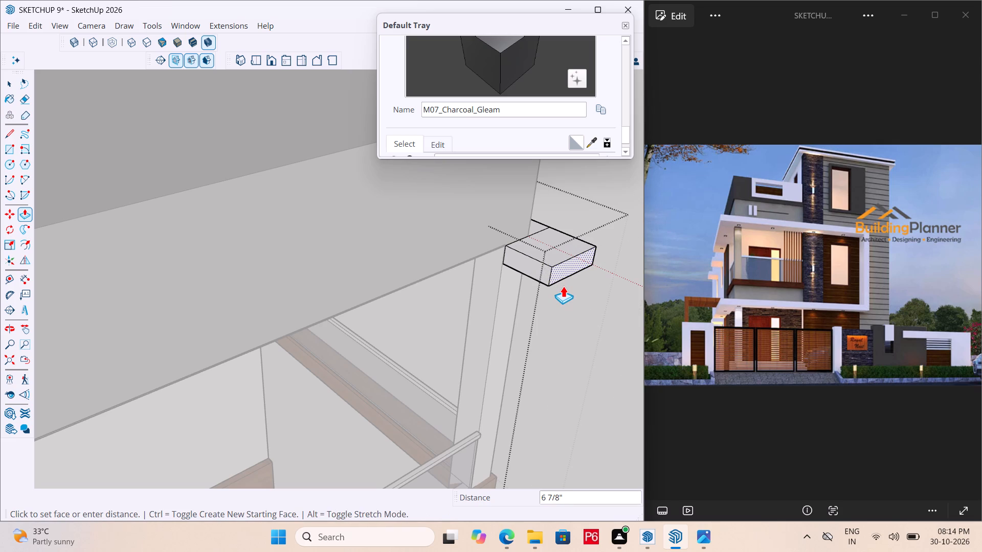
pyautogui.write('6"')
pyautogui.press('Return')
pyautogui.hotkey('ctrl', 's')
pyautogui.hotkey('ctrl', 's')
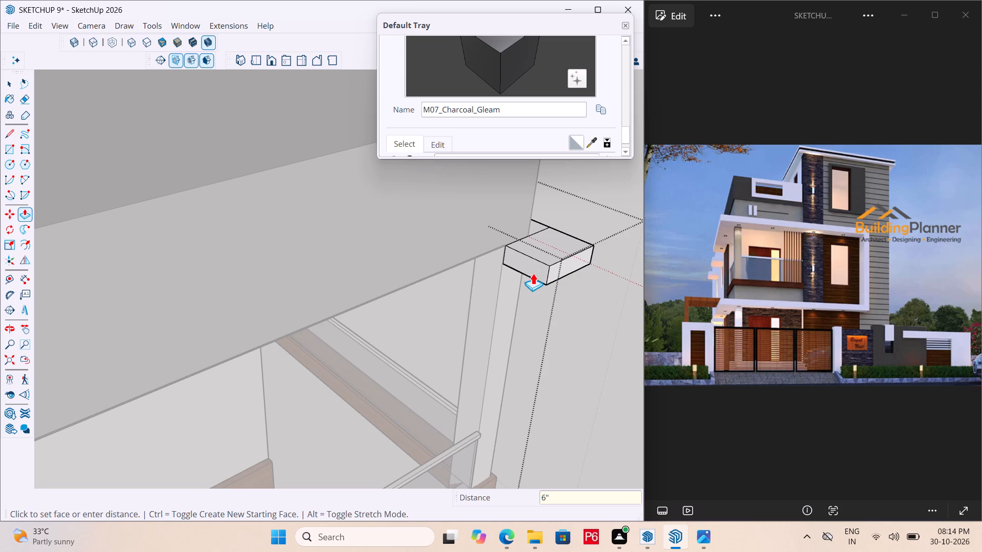
# Push/Pull the corner segment's back face about 14' along the side wall to the wooden panel's far edge, and save the model.
pyautogui.press('space')
pyautogui.click(534, 268)
pyautogui.press('p')
pyautogui.click(535, 268)
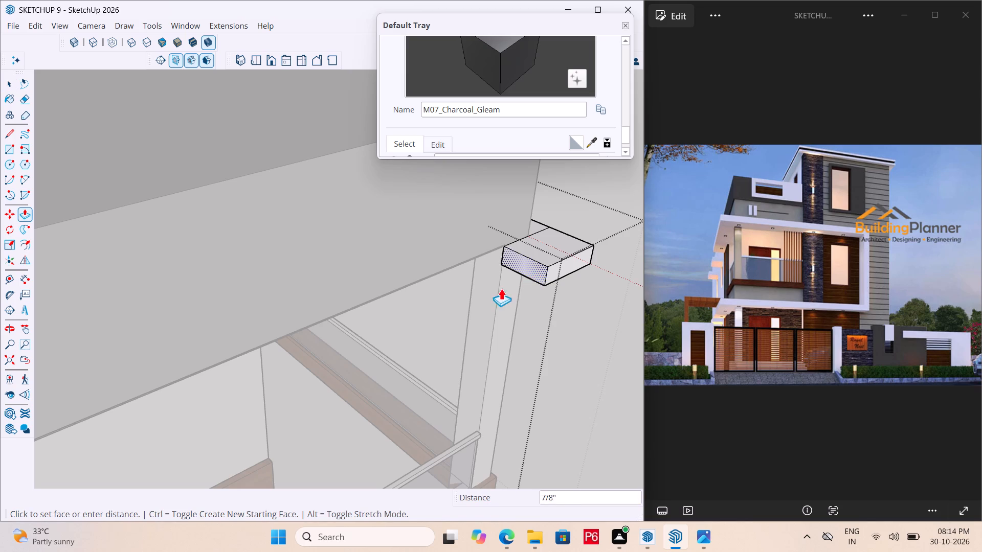
pyautogui.scroll(-11, 487, 286)
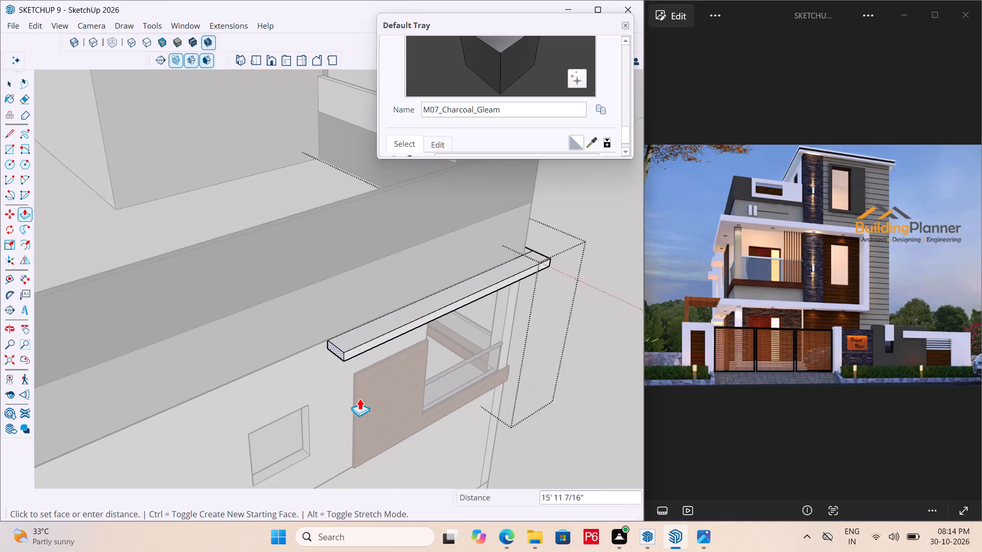
pyautogui.click(353, 405)
pyautogui.hotkey('ctrl', 's')
pyautogui.hotkey('ctrl', 's')
pyautogui.hotkey('ctrl', 's')
pyautogui.hotkey('ctrl', 's')
pyautogui.hotkey('ctrl', 's')
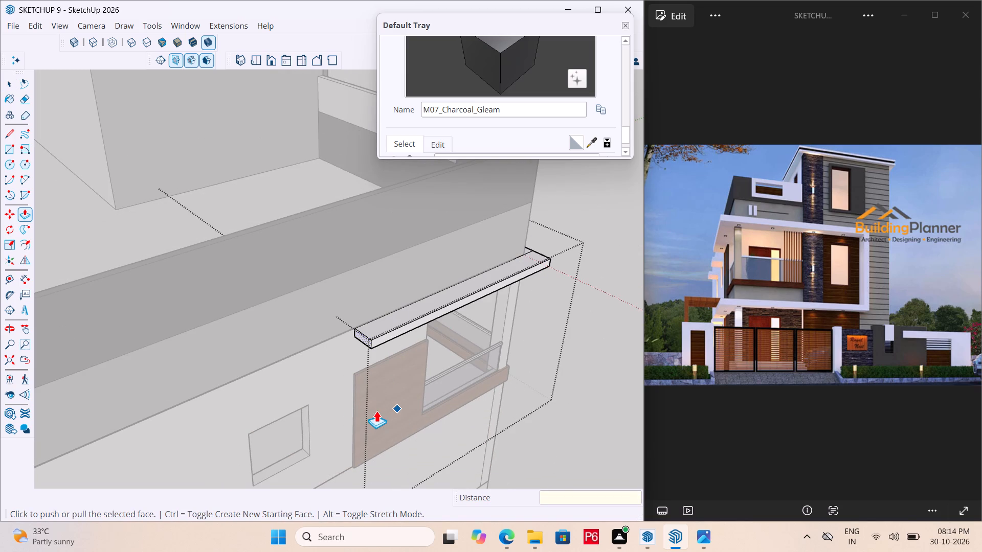
pyautogui.scroll(-8, 382, 403)
pyautogui.moveTo(474, 381); pyautogui.dragTo(167, 354, button='middle')
pyautogui.hotkey('ctrl', 's')
pyautogui.hotkey('ctrl', 's')
pyautogui.hotkey('ctrl', 's')
pyautogui.hotkey('ctrl', 's')
pyautogui.hotkey('ctrl', 's')
# Erase the leftover seam edges on the top, front and underside of the band's corner, save the model and close the group.
pyautogui.scroll(9, 237, 274)
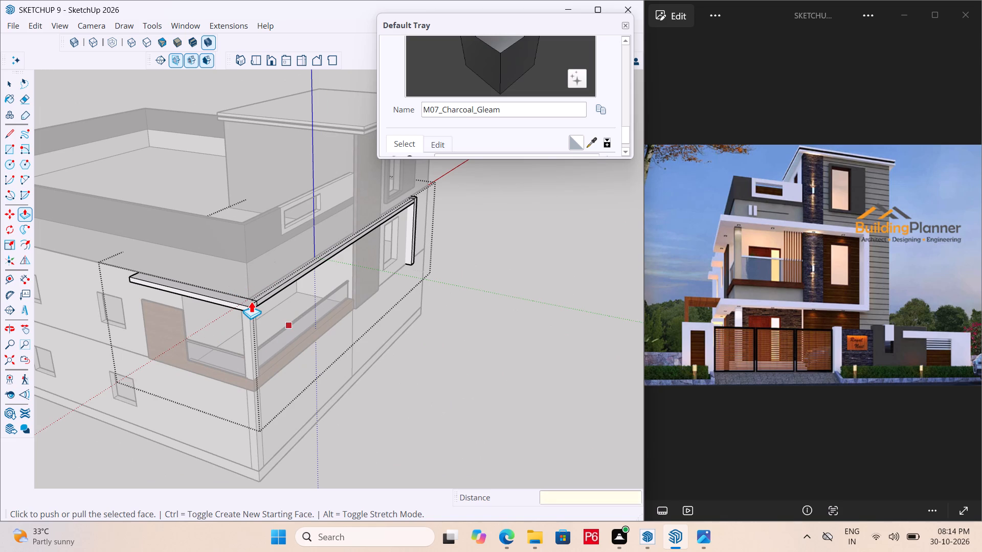
pyautogui.scroll(14, 251, 301)
pyautogui.moveTo(267, 303); pyautogui.dragTo(195, 315, button='middle')
pyautogui.scroll(5, 195, 315)
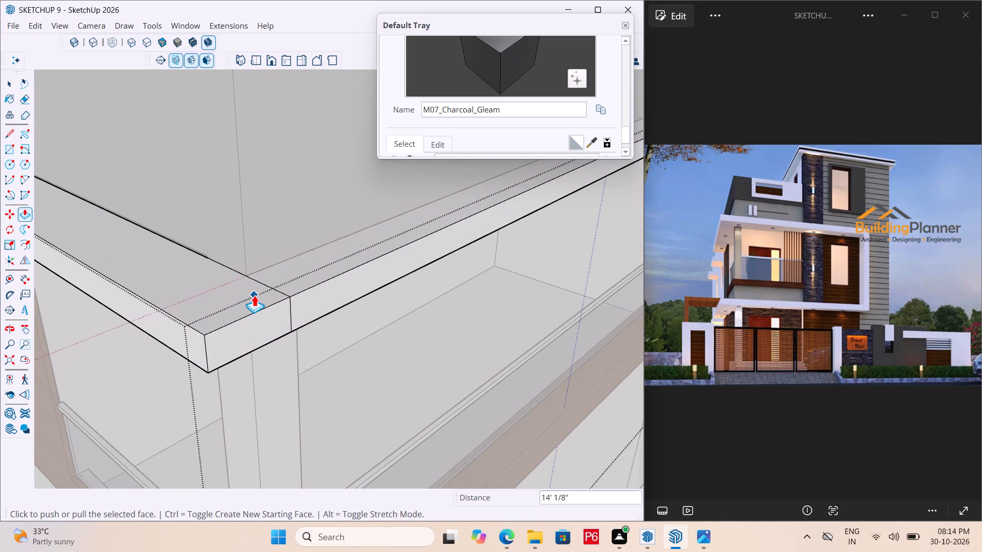
pyautogui.press('e')
pyautogui.click(274, 292)
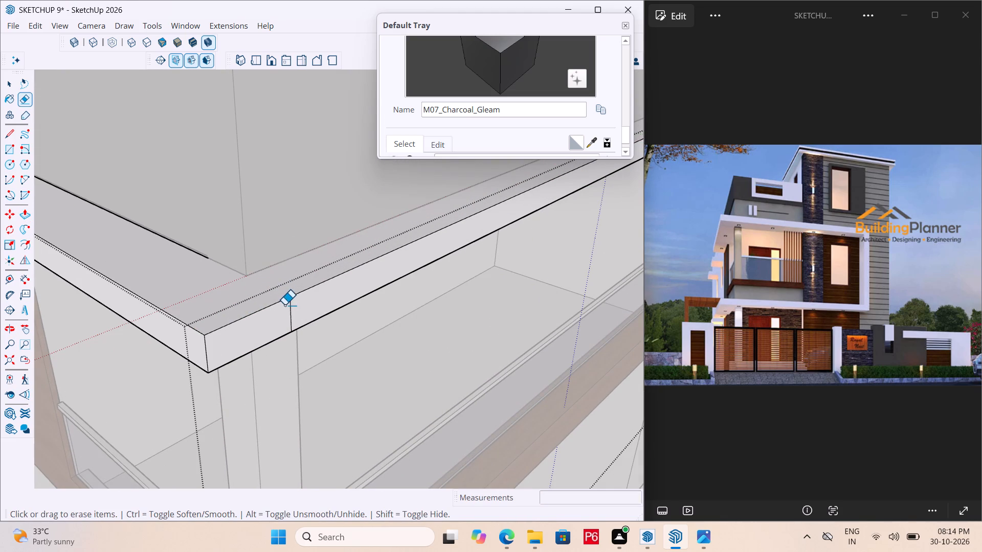
pyautogui.moveTo(285, 306); pyautogui.dragTo(295, 305)
pyautogui.moveTo(267, 339); pyautogui.dragTo(359, 129, button='middle')
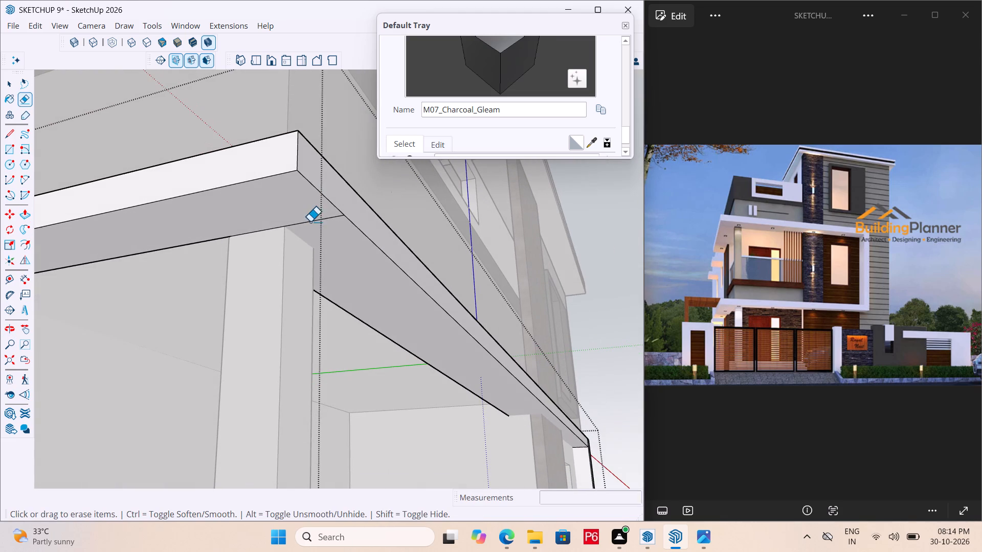
pyautogui.moveTo(311, 216); pyautogui.dragTo(315, 224)
pyautogui.click(315, 224)
pyautogui.scroll(-8, 195, 215)
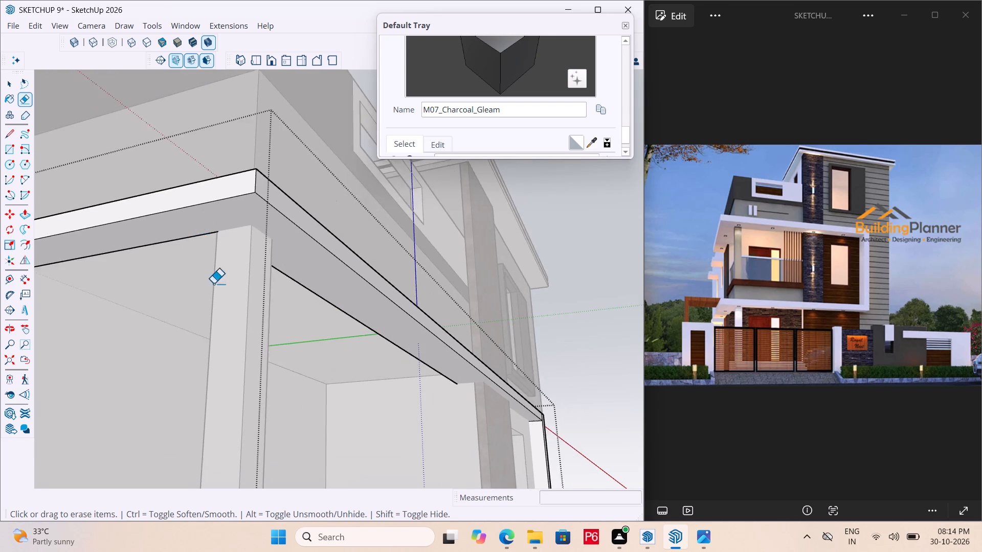
pyautogui.scroll(-10, 213, 284)
pyautogui.keyDown('ctrl'); pyautogui.moveTo(282, 299); pyautogui.dragTo(260, 367, button='middle'); pyautogui.keyUp('ctrl')
pyautogui.hotkey('ctrl', 's')
pyautogui.hotkey('ctrl', 's')
pyautogui.hotkey('ctrl', 's')
pyautogui.hotkey('ctrl', 's')
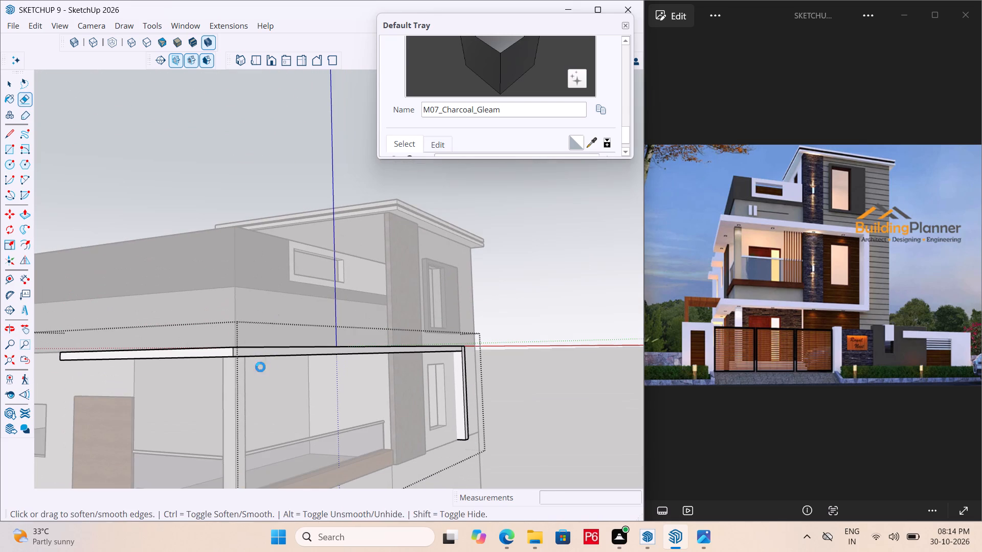
pyautogui.press('space')
pyautogui.scroll(-5, 329, 320)
pyautogui.hotkey('ctrl', 's')
pyautogui.hotkey('ctrl', 's')
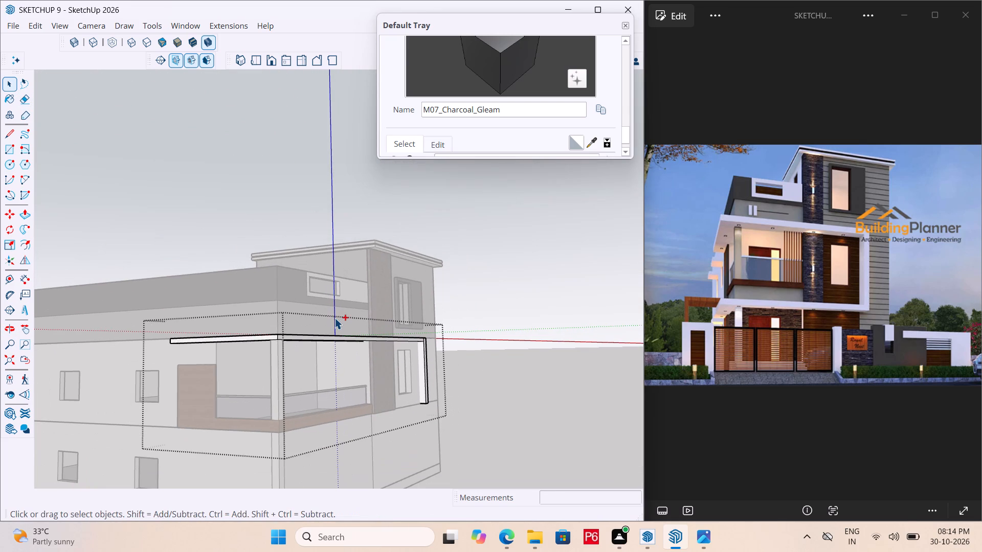
pyautogui.hotkey('ctrl', 's')
pyautogui.hotkey('ctrl', 's')
pyautogui.hotkey('ctrl', 's')
pyautogui.hotkey('ctrl', 's')
pyautogui.press('space')
pyautogui.click(479, 378)
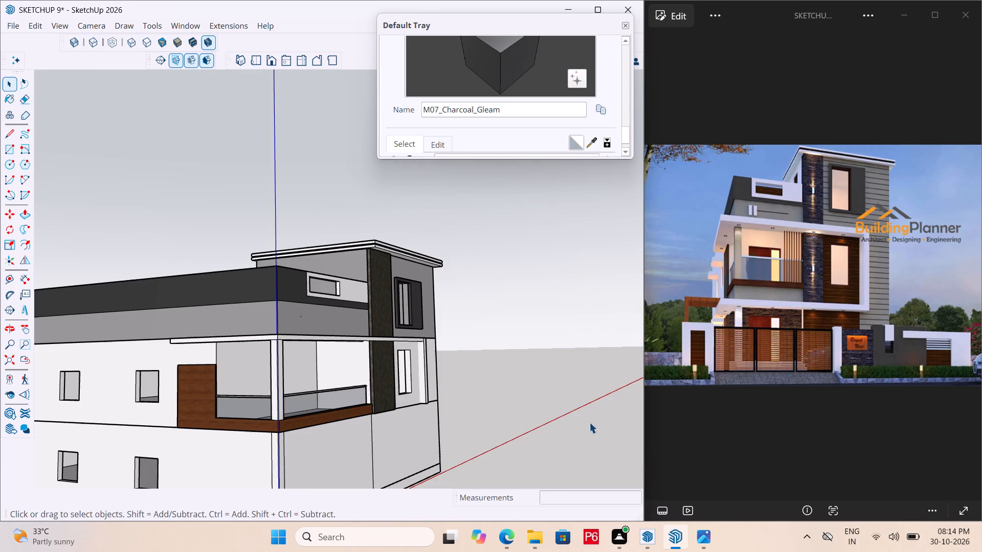
pyautogui.click(518, 408)
# Reopen the band group and Push/Pull the horizontal band's long front face outward 6".
pyautogui.moveTo(435, 379); pyautogui.dragTo(286, 399, button='middle')
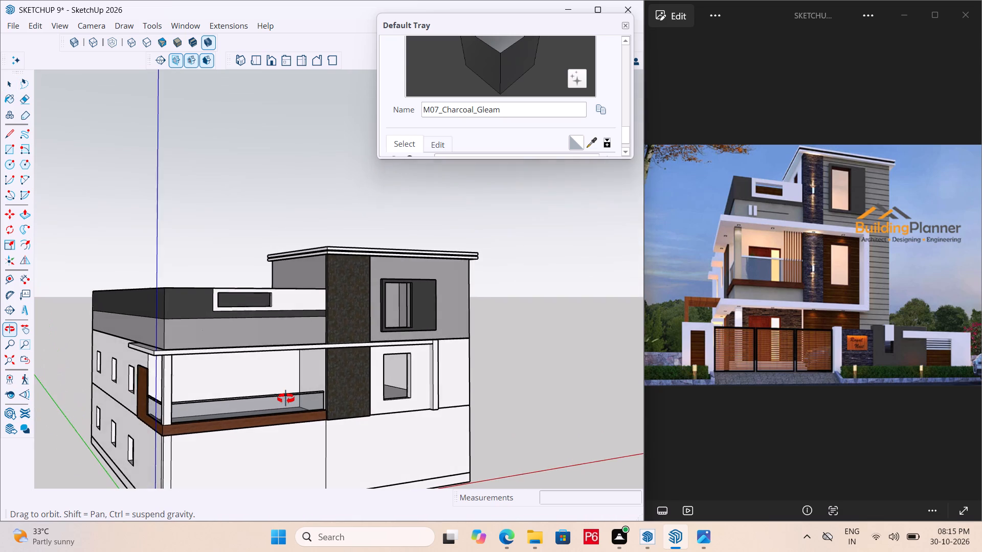
pyautogui.moveTo(286, 399); pyautogui.dragTo(379, 485, button='middle')
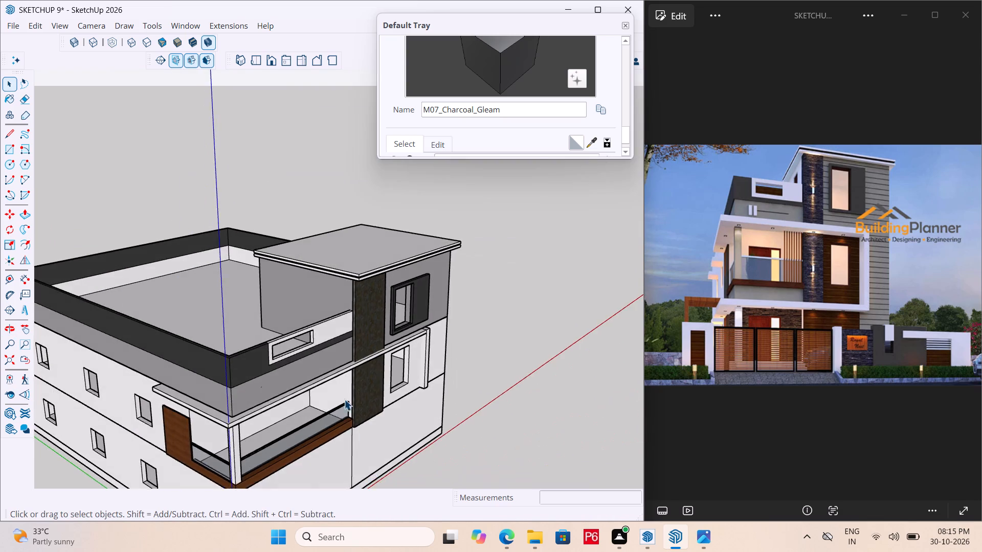
pyautogui.scroll(7, 343, 395)
pyautogui.moveTo(339, 378); pyautogui.dragTo(343, 388, button='middle')
pyautogui.scroll(4, 316, 377)
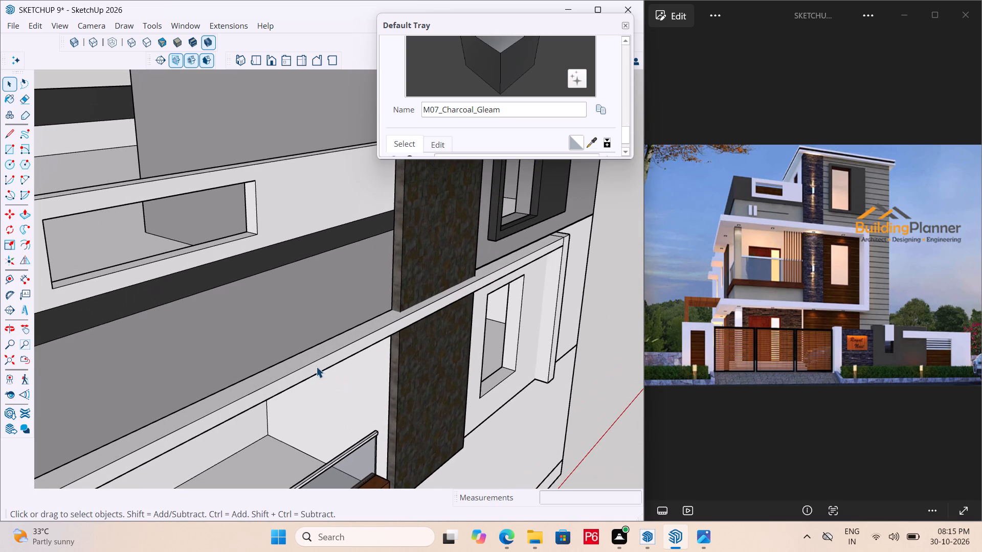
pyautogui.click(317, 366)
pyautogui.tripleClick(318, 368)
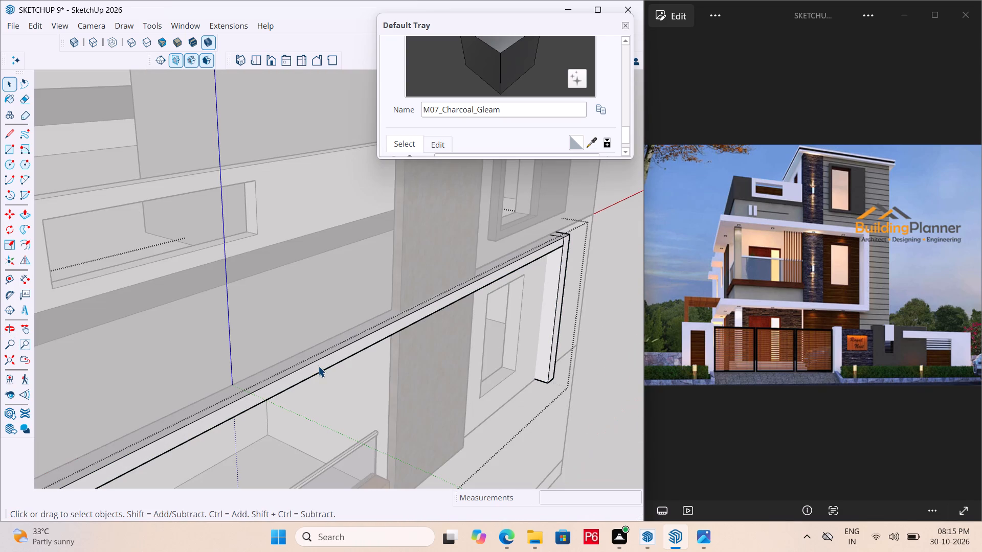
pyautogui.press('p')
pyautogui.click(318, 366)
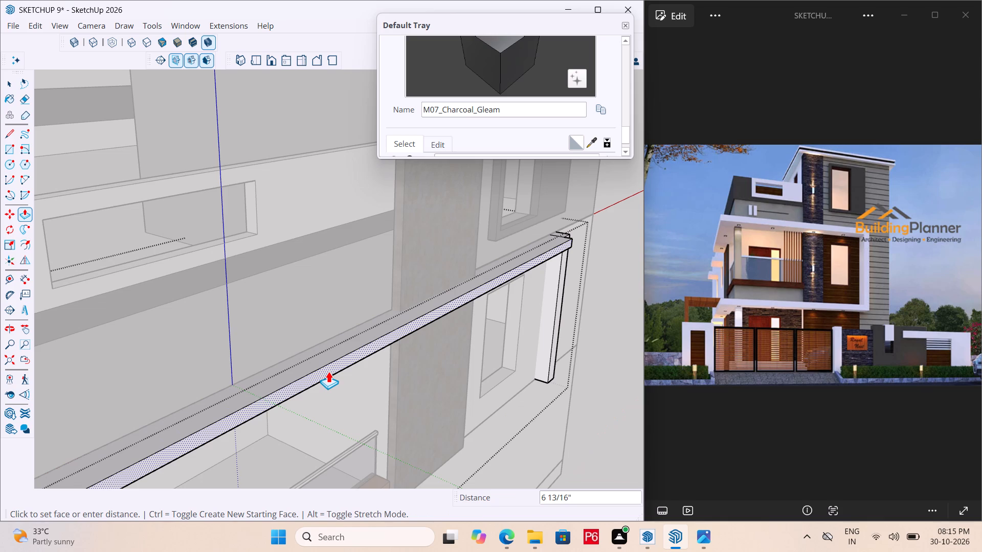
pyautogui.write('6"')
pyautogui.press('Return')
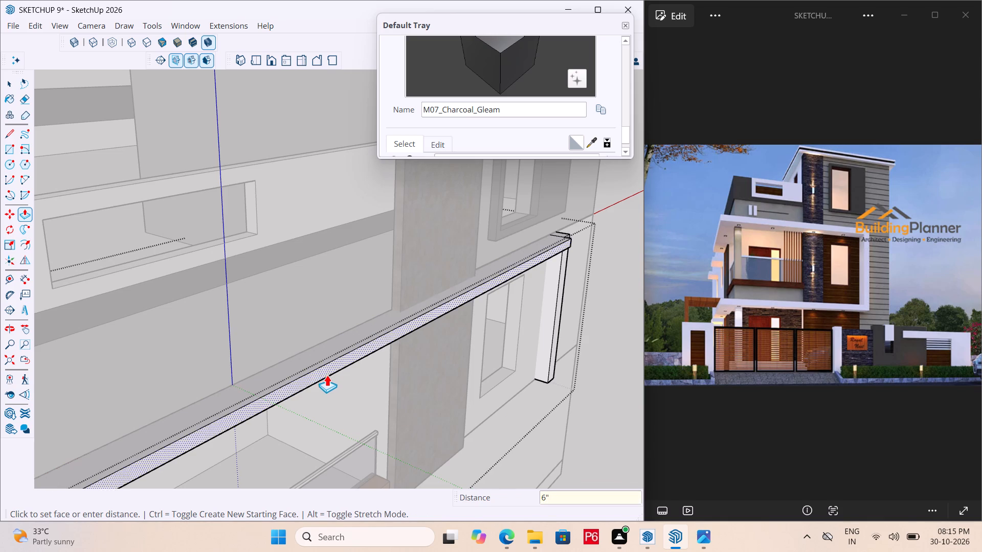
pyautogui.scroll(-5, 330, 331)
pyautogui.moveTo(431, 318); pyautogui.dragTo(242, 300, button='middle')
pyautogui.scroll(-1, 430, 316)
pyautogui.scroll(4, 333, 346)
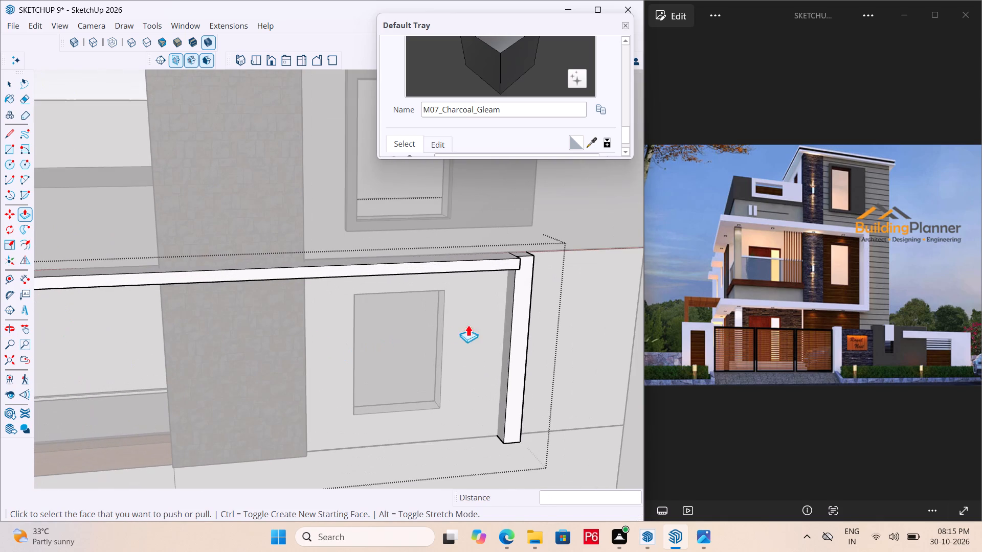
# Push/Pull the band's vertical leg front face outward 6" to align with the horizontal band's front face.
pyautogui.click(517, 314)
pyautogui.click(512, 262)
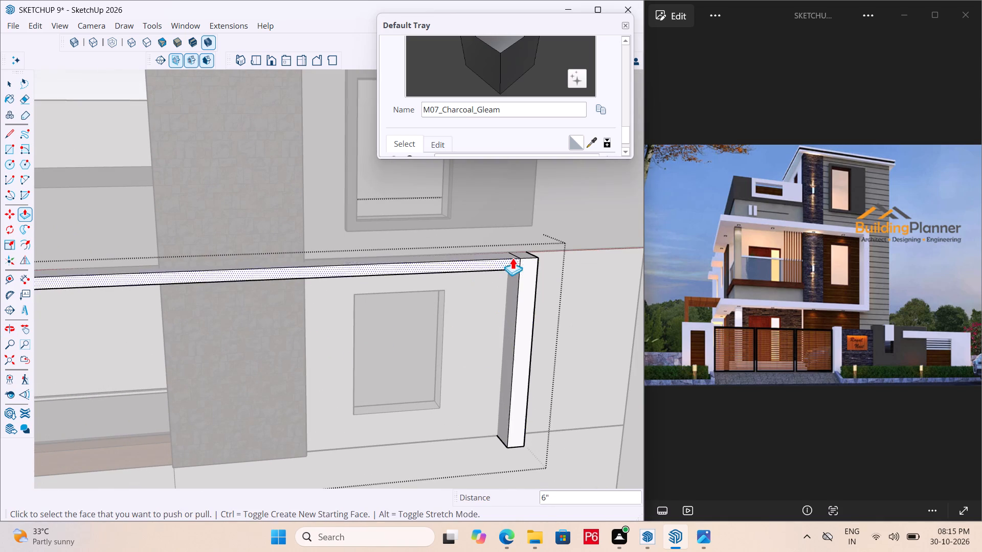
# Erase the leftover seam edges on the top and front where the horizontal band meets the vertical leg, and save the model.
pyautogui.moveTo(523, 248); pyautogui.dragTo(550, 341, button='middle')
pyautogui.scroll(5, 541, 273)
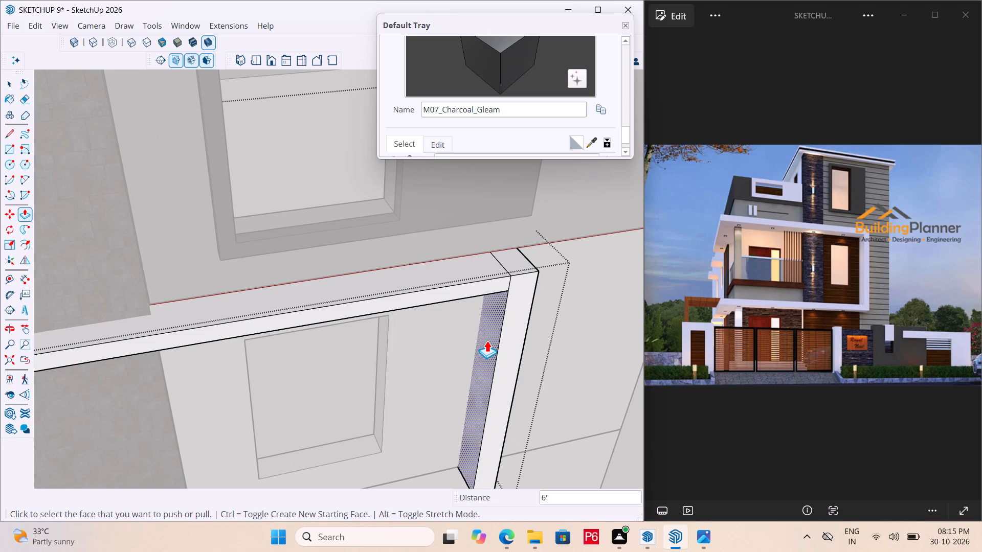
pyautogui.scroll(5, 522, 262)
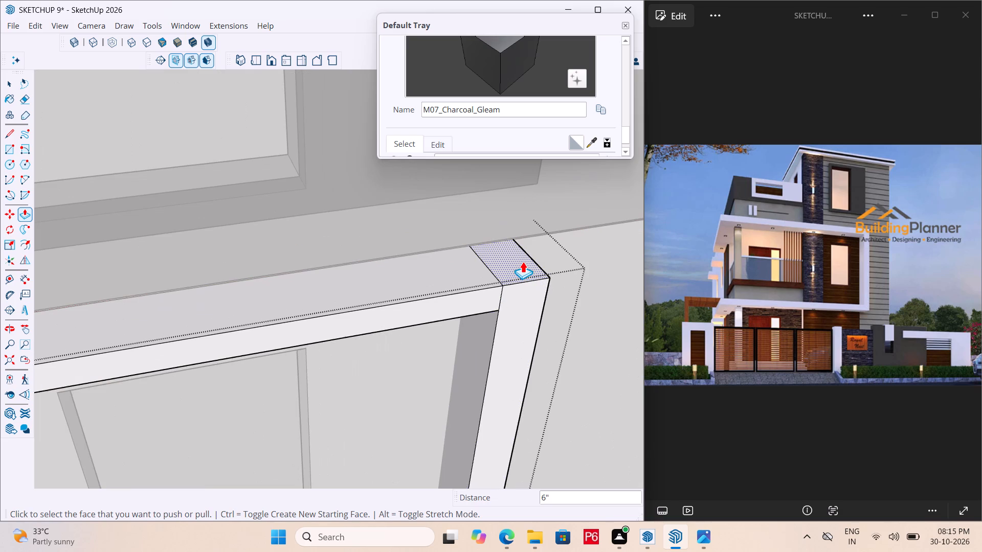
pyautogui.press('e')
pyautogui.moveTo(498, 263); pyautogui.dragTo(471, 269)
pyautogui.click(471, 269)
pyautogui.moveTo(492, 325); pyautogui.dragTo(538, 164, button='middle')
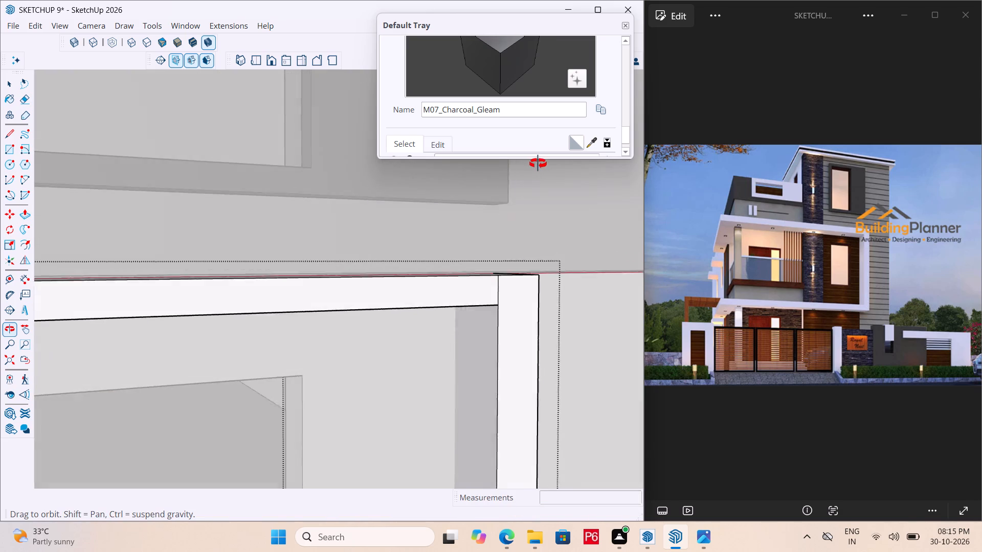
pyautogui.moveTo(538, 164); pyautogui.dragTo(539, 163, button='middle')
pyautogui.scroll(4, 506, 270)
pyautogui.moveTo(501, 298); pyautogui.dragTo(477, 298)
pyautogui.scroll(-12, 365, 293)
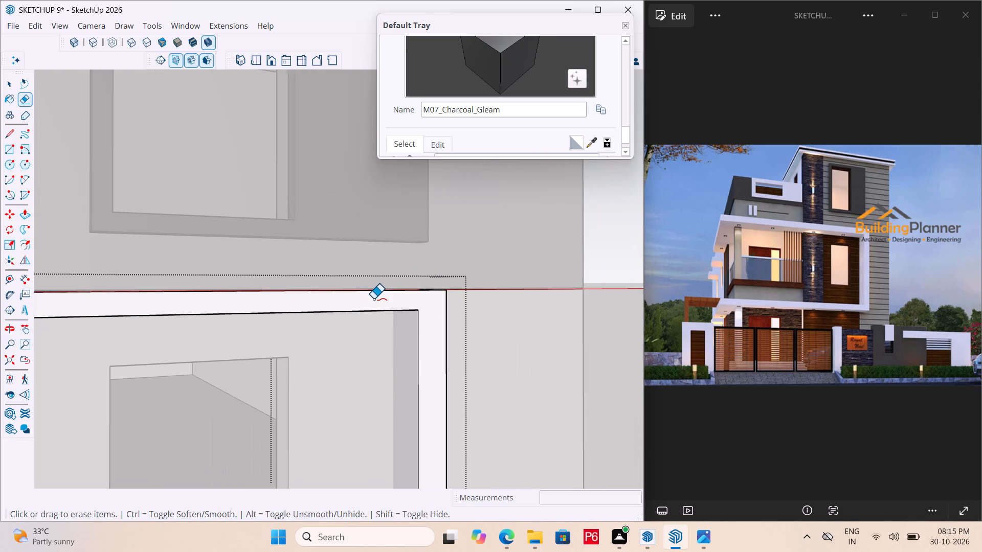
pyautogui.hotkey('ctrl', 's')
pyautogui.hotkey('ctrl', 's')
pyautogui.hotkey('ctrl', 's')
pyautogui.hotkey('ctrl', 's')
pyautogui.hotkey('ctrl', 's')
pyautogui.hotkey('ctrl', 's')
pyautogui.keyDown('ctrl'); pyautogui.scroll(-3, 410, 292); pyautogui.keyUp('ctrl')
pyautogui.hotkey('ctrl', 's')
pyautogui.hotkey('ctrl', 's')
pyautogui.hotkey('ctrl', 's')
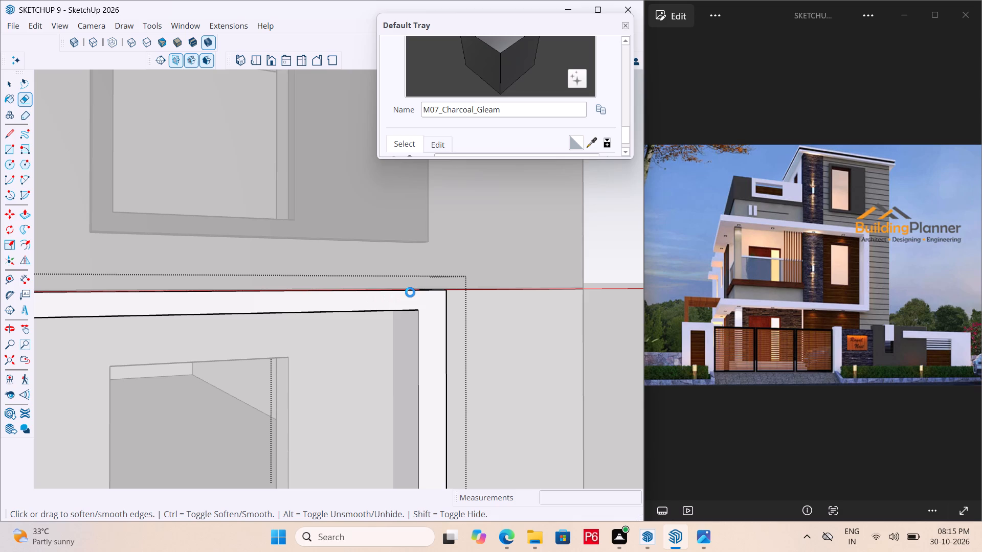
pyautogui.hotkey('ctrl', 's')
# Check the finished band around the balcony from several sides, save the model and close the band group.
pyautogui.scroll(-18, 407, 285)
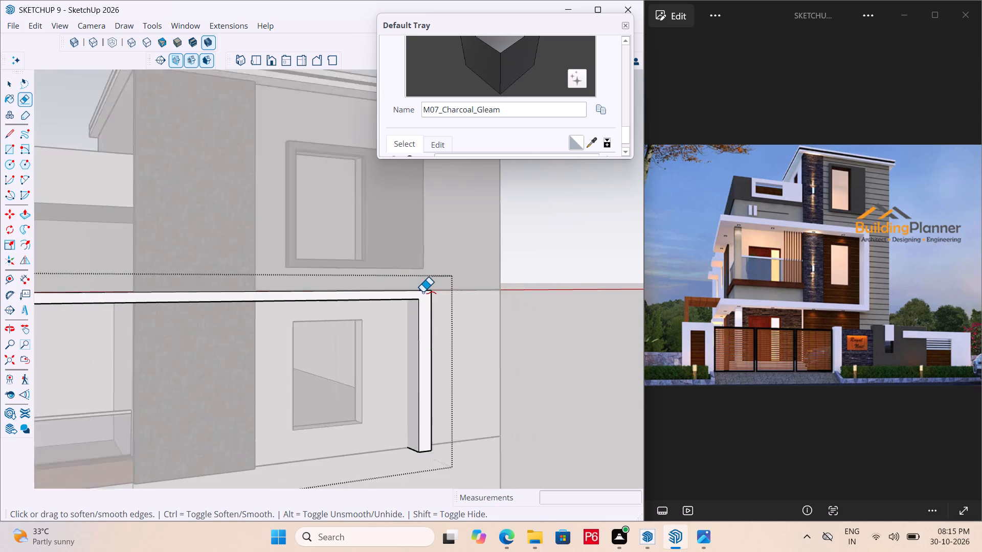
pyautogui.scroll(-5, 422, 292)
pyautogui.moveTo(442, 351); pyautogui.dragTo(574, 360, button='middle')
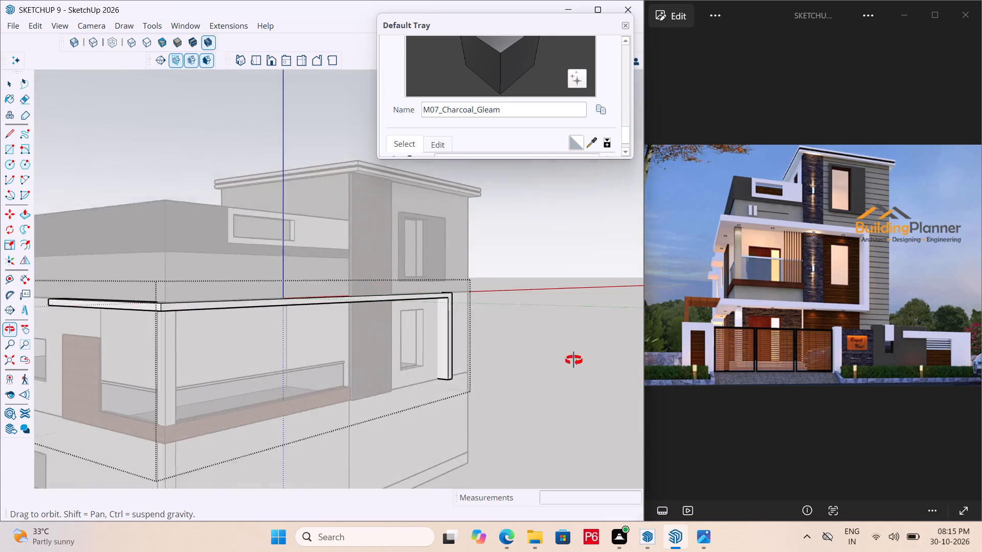
pyautogui.moveTo(574, 360); pyautogui.dragTo(582, 374, button='middle')
pyautogui.scroll(-4, 345, 278)
pyautogui.moveTo(109, 393); pyautogui.dragTo(108, 461, button='middle')
pyautogui.scroll(-5, 141, 317)
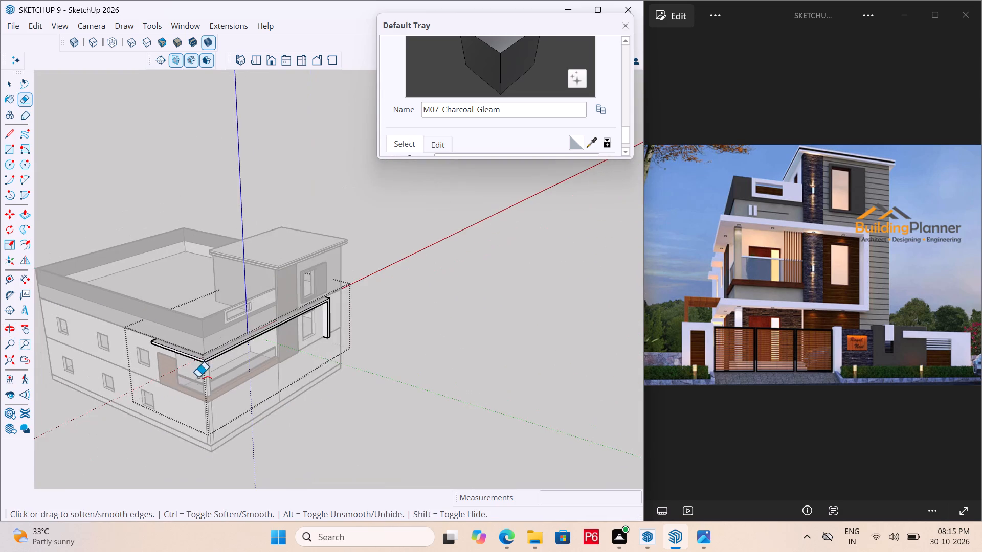
pyautogui.moveTo(198, 377); pyautogui.dragTo(181, 431, button='middle')
pyautogui.scroll(7, 181, 431)
pyautogui.moveTo(205, 412); pyautogui.dragTo(143, 355, button='middle')
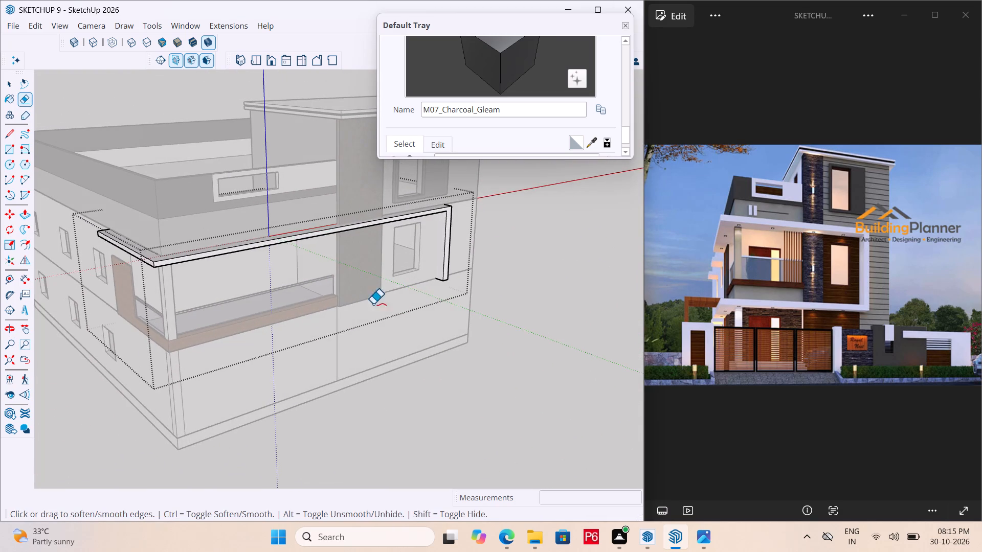
pyautogui.scroll(2, 415, 299)
pyautogui.moveTo(415, 298); pyautogui.dragTo(370, 227, button='middle')
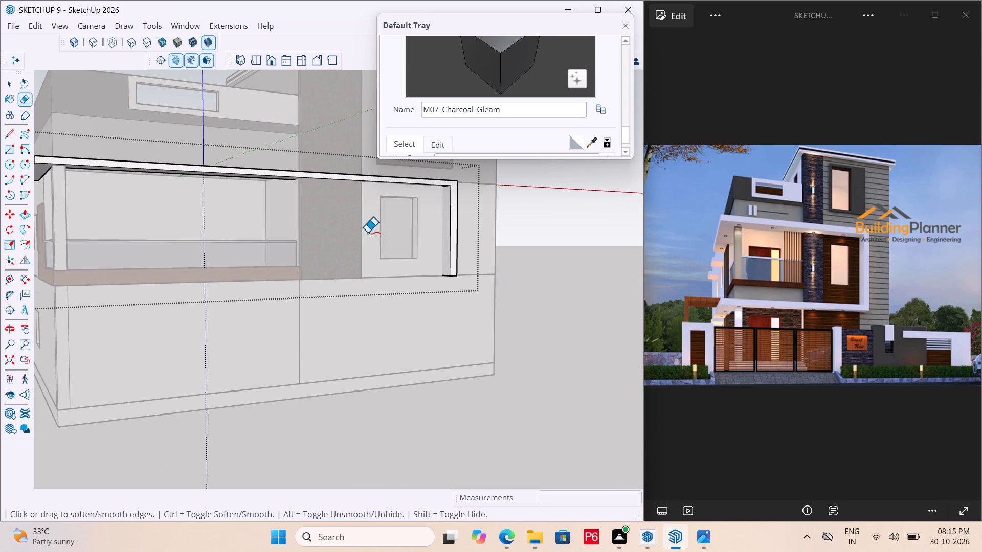
pyautogui.hotkey('ctrl', 's')
pyautogui.hotkey('ctrl', 's')
pyautogui.press('space')
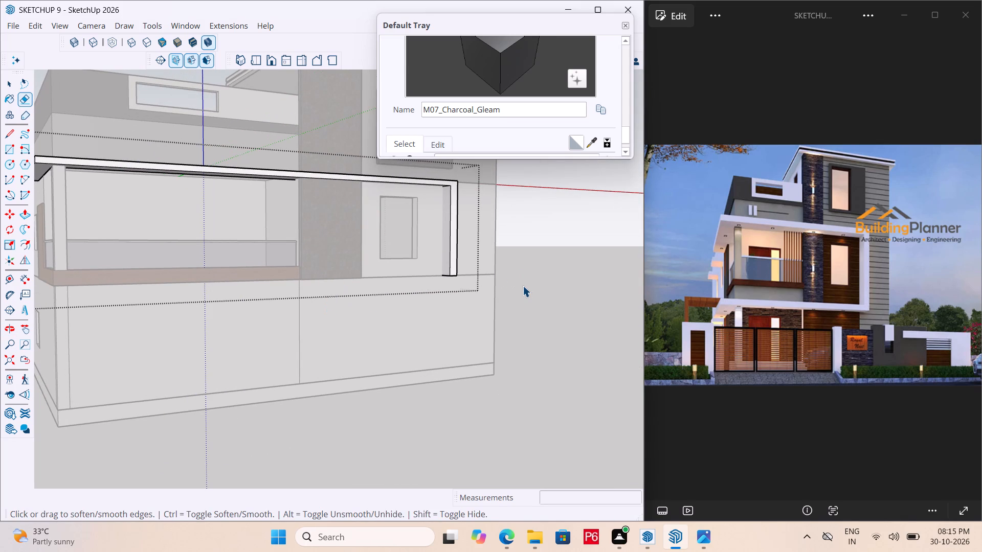
pyautogui.click(523, 286)
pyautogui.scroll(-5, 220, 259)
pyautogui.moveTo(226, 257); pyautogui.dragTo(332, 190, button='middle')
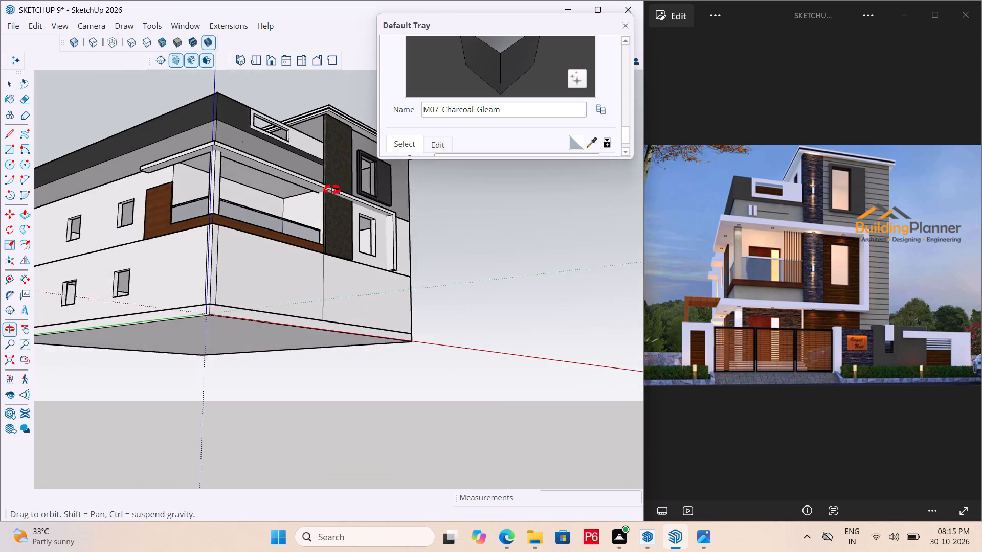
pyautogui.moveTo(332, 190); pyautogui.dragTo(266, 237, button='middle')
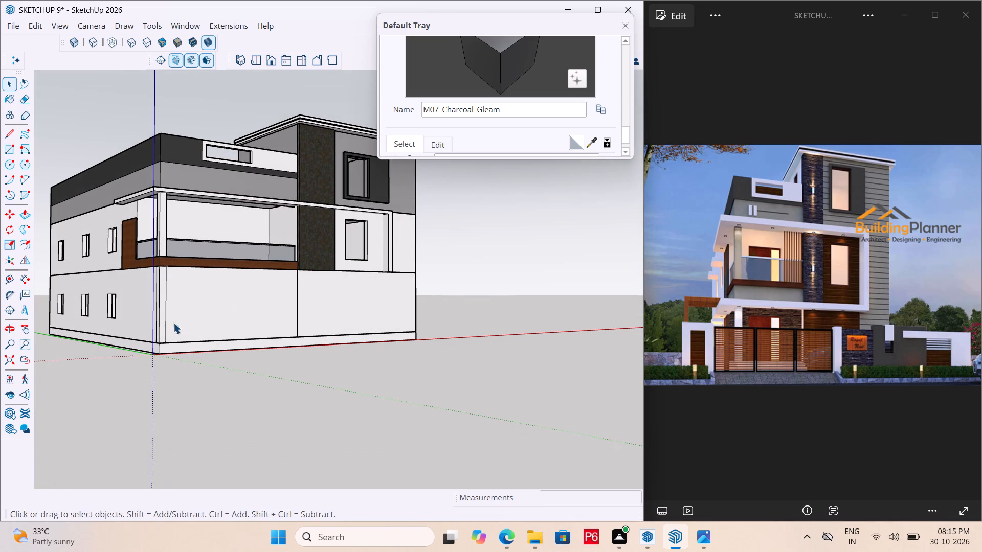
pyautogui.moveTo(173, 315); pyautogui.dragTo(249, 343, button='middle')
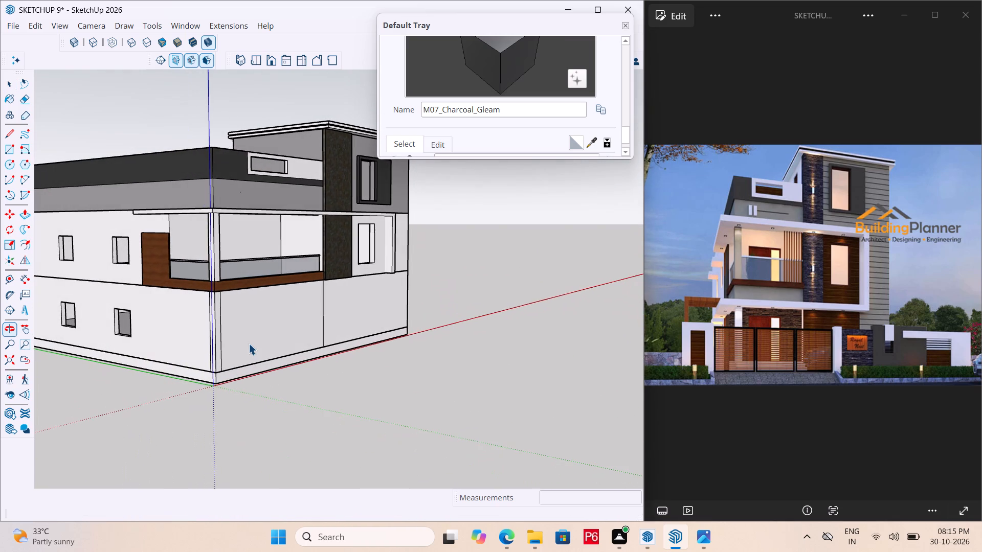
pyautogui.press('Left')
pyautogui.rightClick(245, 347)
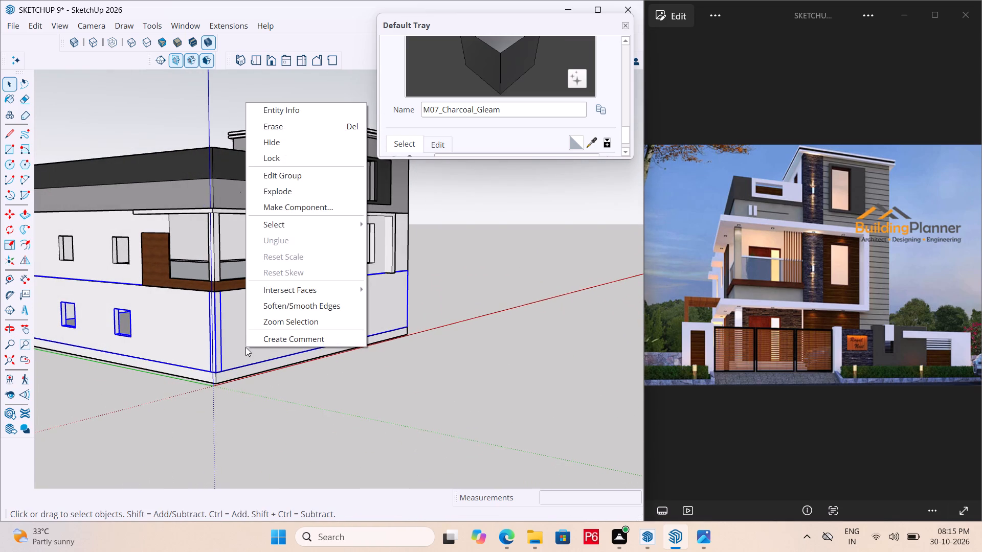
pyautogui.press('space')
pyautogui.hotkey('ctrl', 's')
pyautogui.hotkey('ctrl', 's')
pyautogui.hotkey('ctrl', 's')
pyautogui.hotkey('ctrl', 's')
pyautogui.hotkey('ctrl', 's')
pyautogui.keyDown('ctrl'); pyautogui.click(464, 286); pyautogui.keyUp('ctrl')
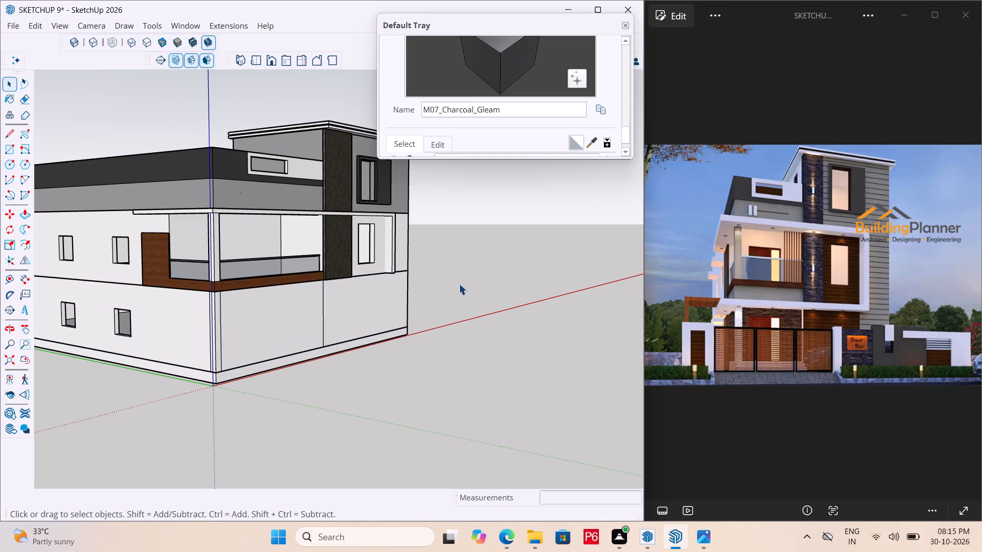
# Save the model with the completed balcony band.
pyautogui.moveTo(403, 271); pyautogui.dragTo(347, 286, button='middle')
pyautogui.hotkey('ctrl', 's')
pyautogui.hotkey('ctrl', 's')
pyautogui.hotkey('ctrl', 's')
pyautogui.hotkey('ctrl', 's')
pyautogui.hotkey('ctrl', 's')
pyautogui.hotkey('ctrl', 's')
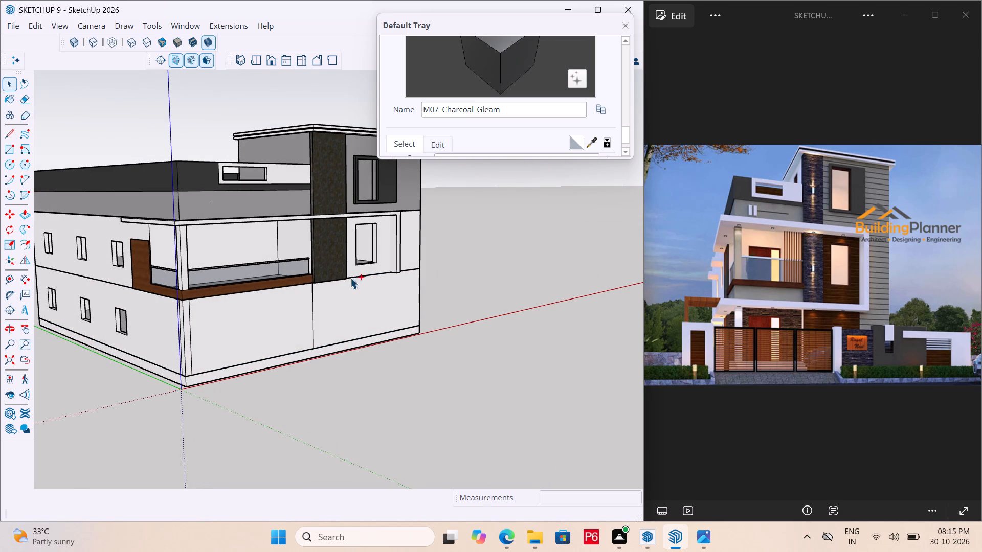
pyautogui.hotkey('ctrl', 's')
pyautogui.hotkey('ctrl', 's')
pyautogui.hotkey('ctrl', 's')
pyautogui.hotkey('ctrl', 's')
# Open the ground-floor wall group for editing.
pyautogui.scroll(-4, 510, 291)
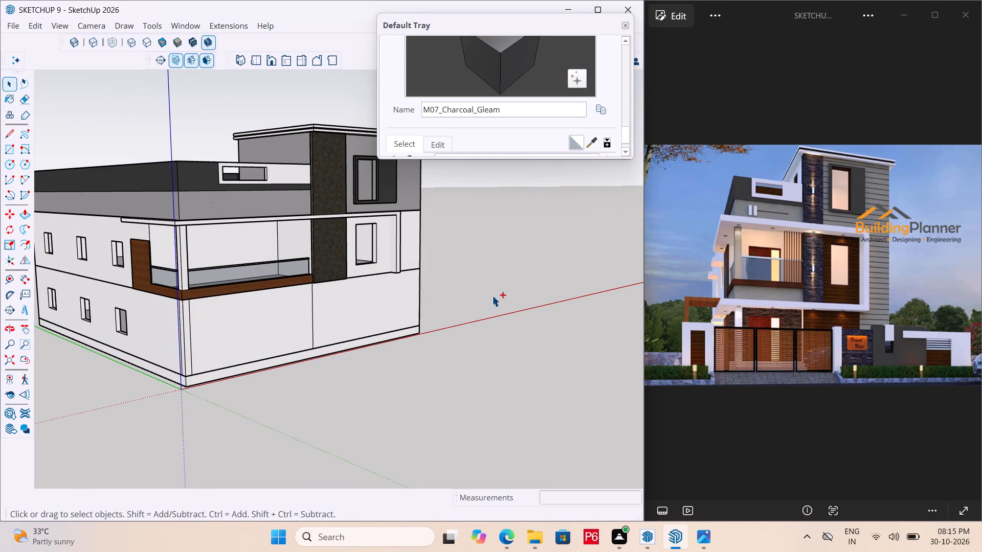
pyautogui.scroll(-4, 492, 295)
pyautogui.moveTo(306, 296); pyautogui.dragTo(296, 336, button='middle')
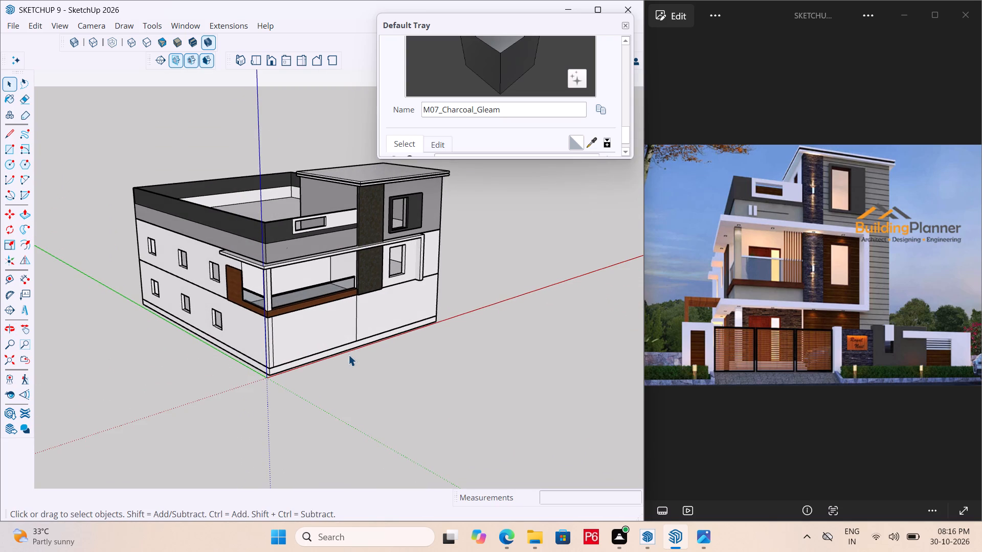
pyautogui.scroll(5, 348, 355)
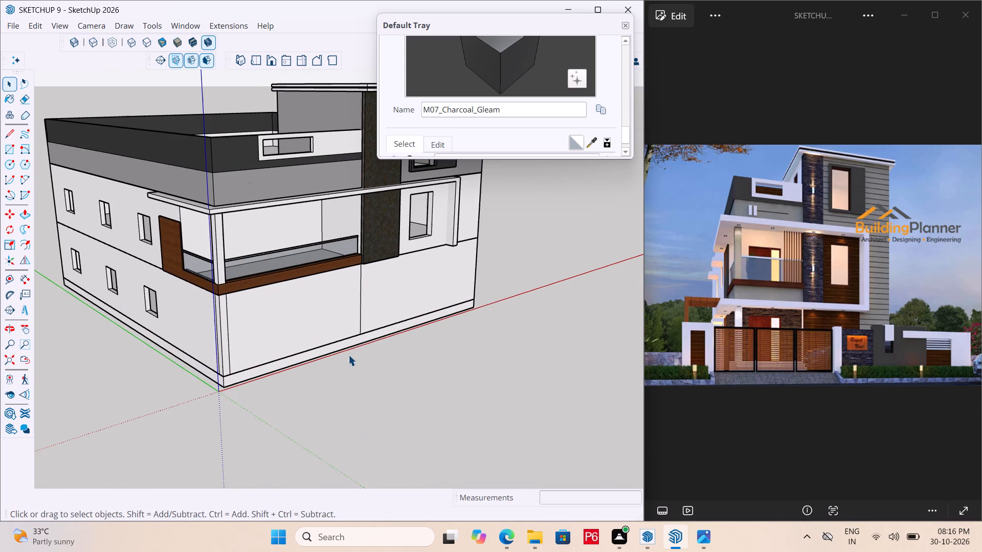
pyautogui.scroll(6, 347, 353)
pyautogui.moveTo(251, 303); pyautogui.dragTo(234, 301, button='middle')
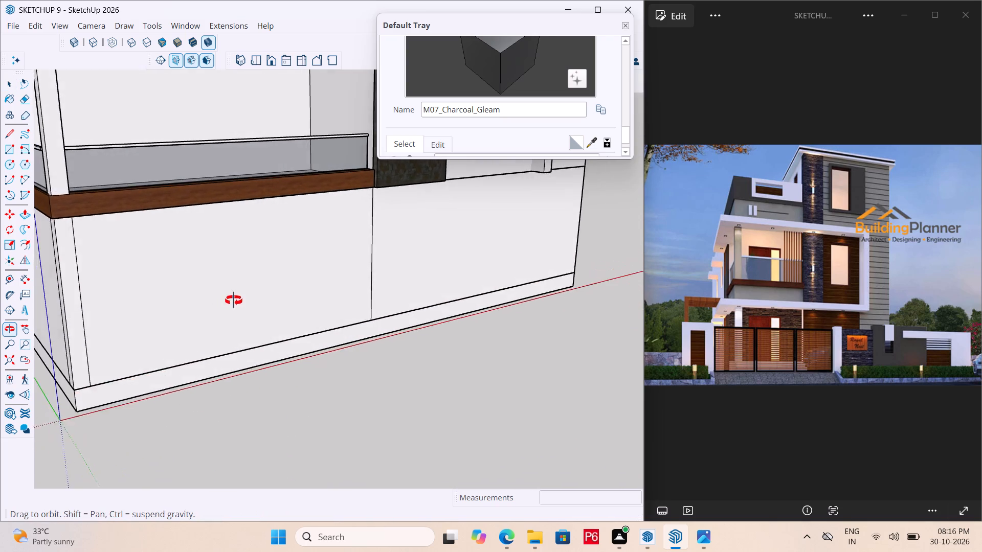
pyautogui.moveTo(234, 301); pyautogui.dragTo(258, 294, button='middle')
pyautogui.scroll(-5, 391, 266)
pyautogui.click(284, 266)
pyautogui.doubleClick(281, 266)
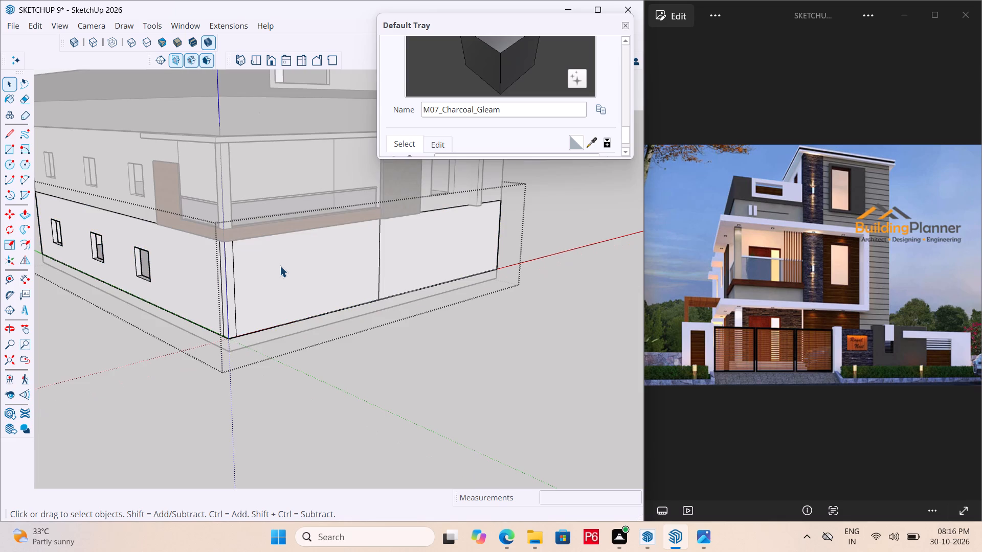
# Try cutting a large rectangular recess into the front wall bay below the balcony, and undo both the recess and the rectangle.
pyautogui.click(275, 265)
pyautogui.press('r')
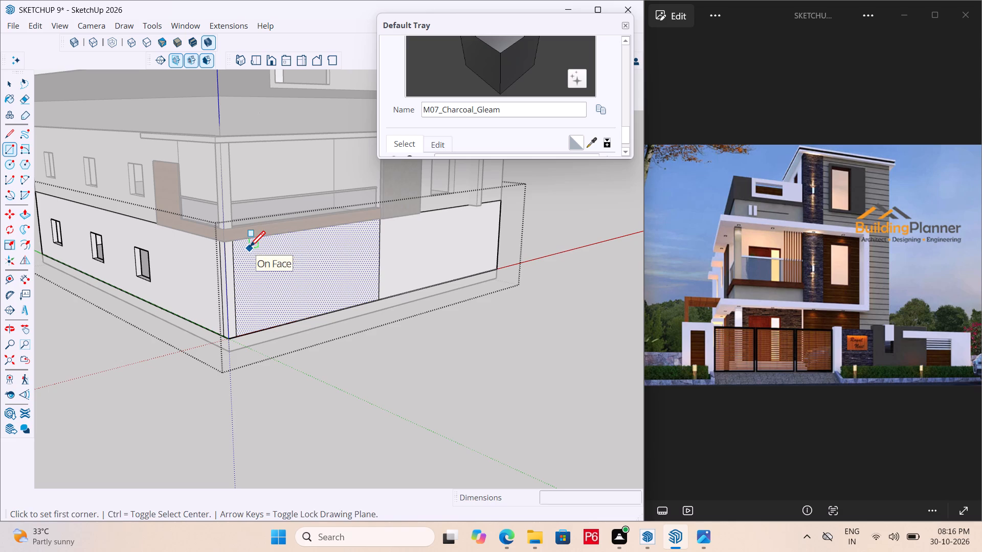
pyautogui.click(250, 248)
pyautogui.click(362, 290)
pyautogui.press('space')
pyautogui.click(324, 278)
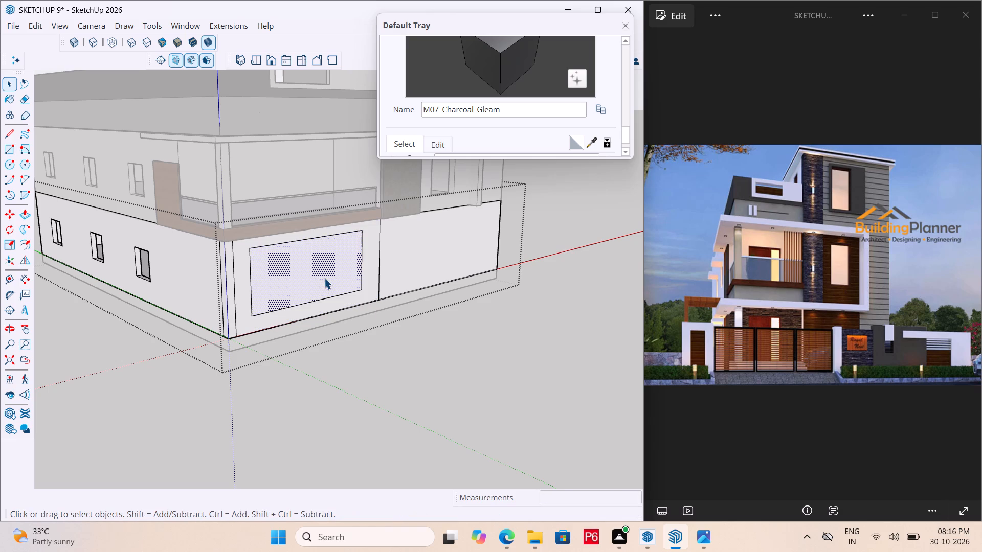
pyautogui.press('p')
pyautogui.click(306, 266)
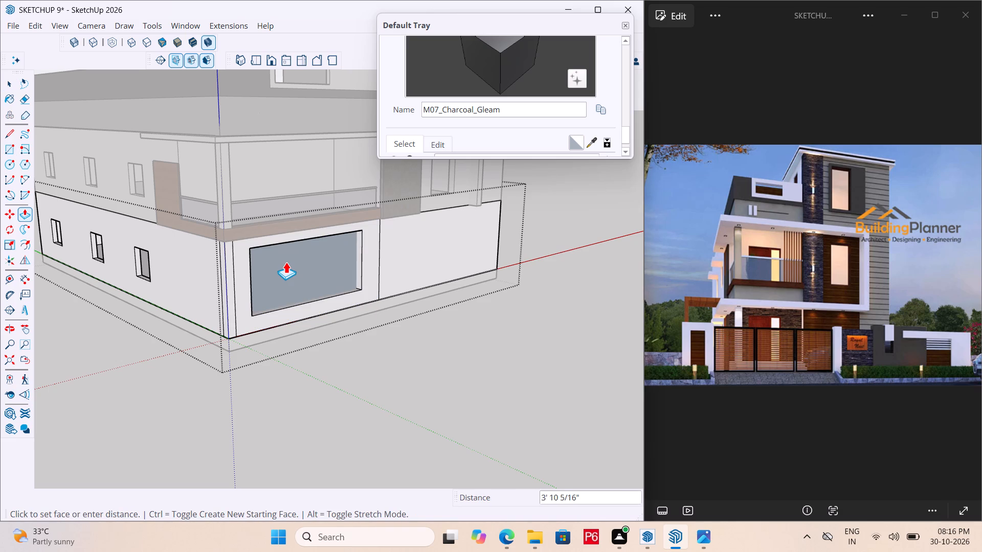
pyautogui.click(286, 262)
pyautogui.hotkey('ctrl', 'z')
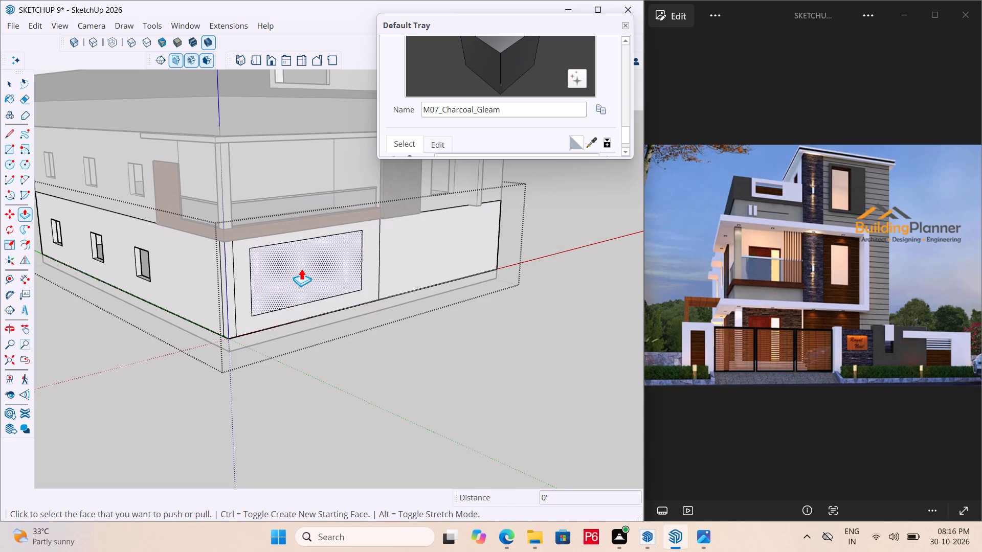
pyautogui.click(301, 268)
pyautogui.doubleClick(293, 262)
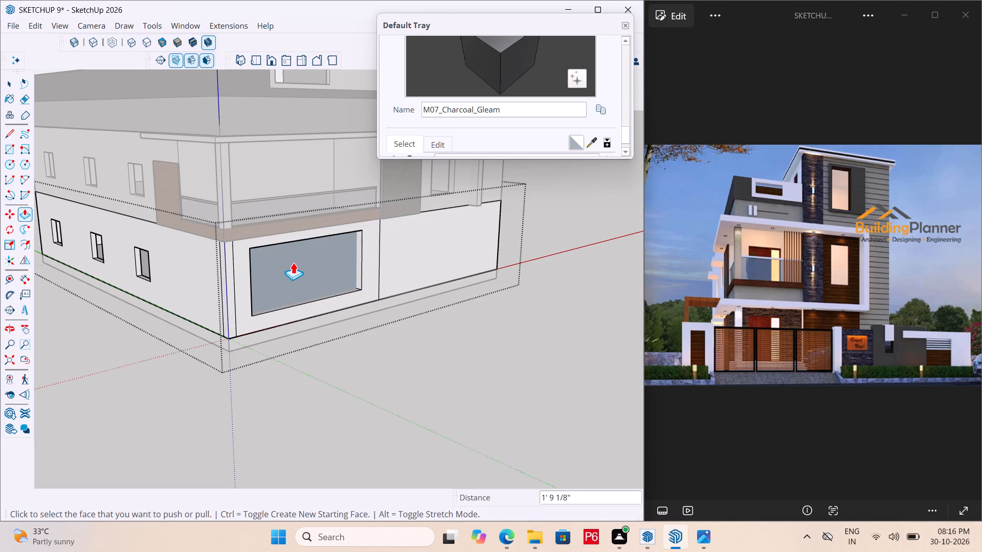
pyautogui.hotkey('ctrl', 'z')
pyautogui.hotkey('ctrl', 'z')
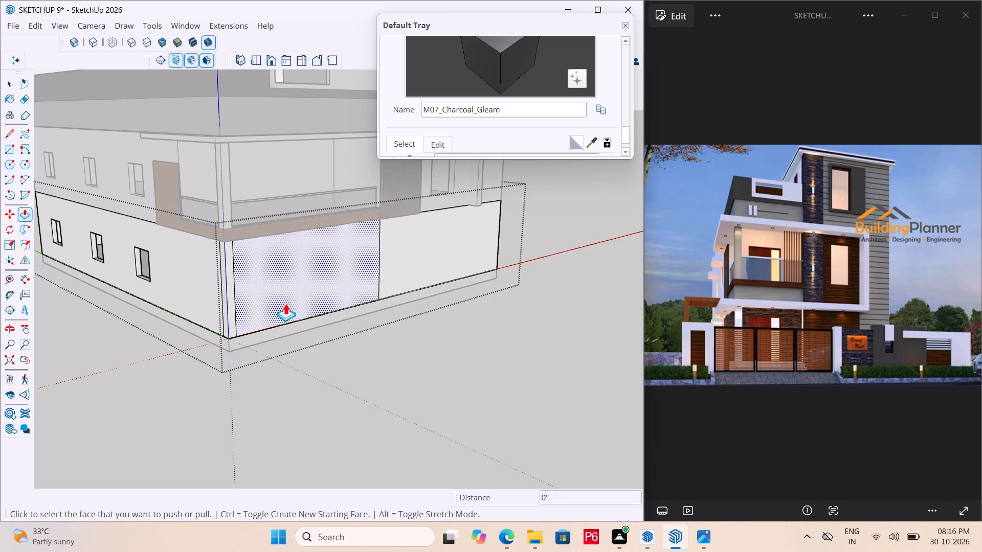
# Examine the ground-floor window openings along the side wall and save the model.
pyautogui.scroll(-4, 269, 311)
pyautogui.moveTo(271, 310); pyautogui.dragTo(703, 275, button='middle')
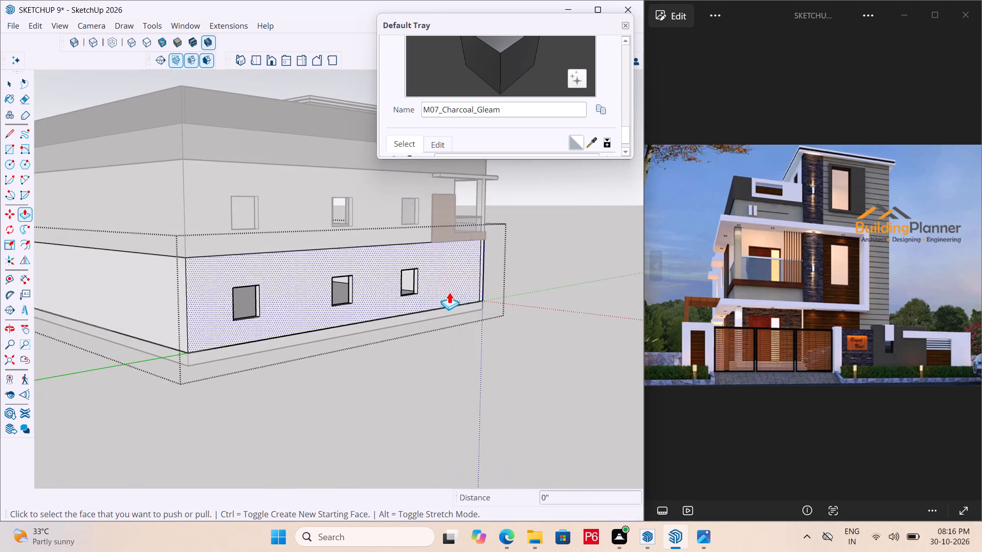
pyautogui.scroll(18, 416, 281)
pyautogui.scroll(-7, 351, 223)
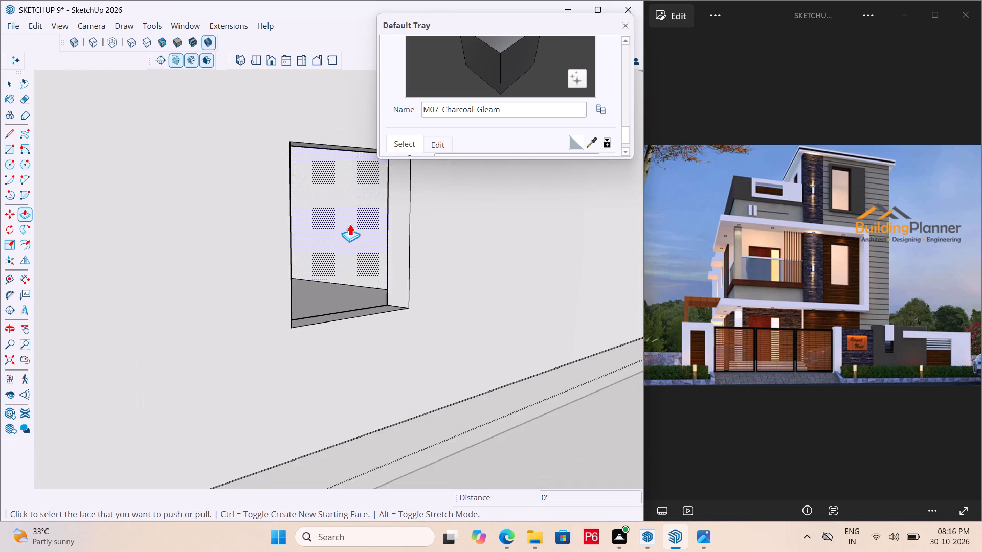
pyautogui.scroll(-6, 352, 234)
pyautogui.hotkey('ctrl', 's')
pyautogui.hotkey('ctrl', 's')
pyautogui.hotkey('ctrl', 's')
pyautogui.hotkey('ctrl', 's')
pyautogui.hotkey('ctrl', 's')
pyautogui.keyDown('ctrl'); pyautogui.scroll(-2, 385, 266); pyautogui.keyUp('ctrl')
pyautogui.hotkey('ctrl', 's')
pyautogui.hotkey('ctrl', 's')
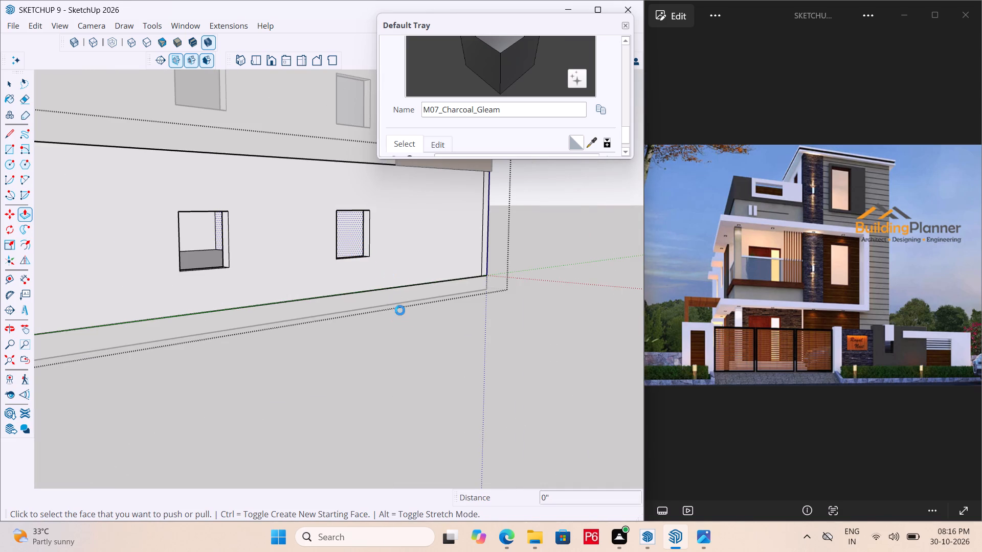
pyautogui.hotkey('ctrl', 's')
pyautogui.hotkey('ctrl', 's')
# Draw a rectangle about 13' 7" by 4' 10" on the ground-floor front wall bay below the balcony.
pyautogui.keyDown('ctrl'); pyautogui.scroll(-3, 400, 311); pyautogui.keyUp('ctrl')
pyautogui.moveTo(492, 295); pyautogui.dragTo(219, 339, button='middle')
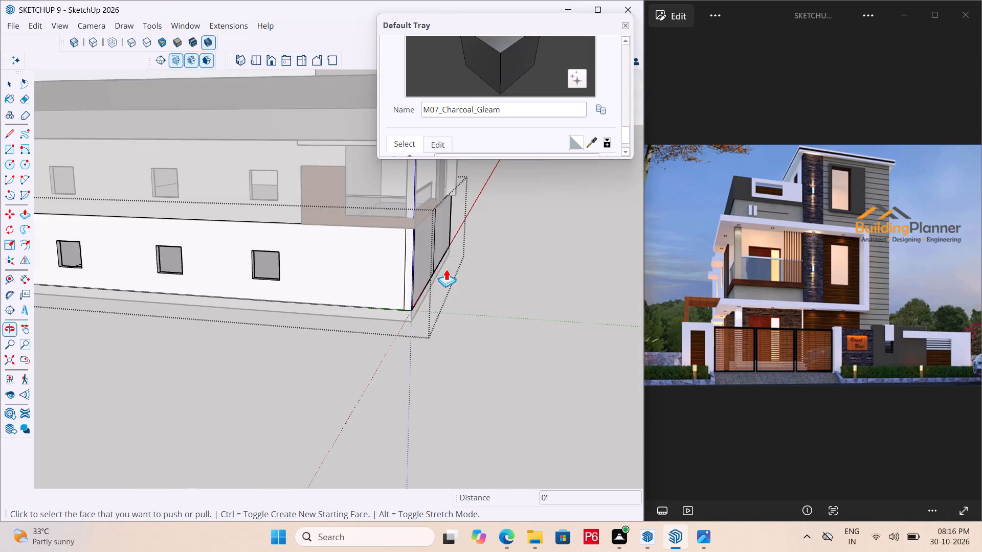
pyautogui.moveTo(447, 269); pyautogui.dragTo(286, 284, button='middle')
pyautogui.scroll(6, 350, 263)
pyautogui.press('r')
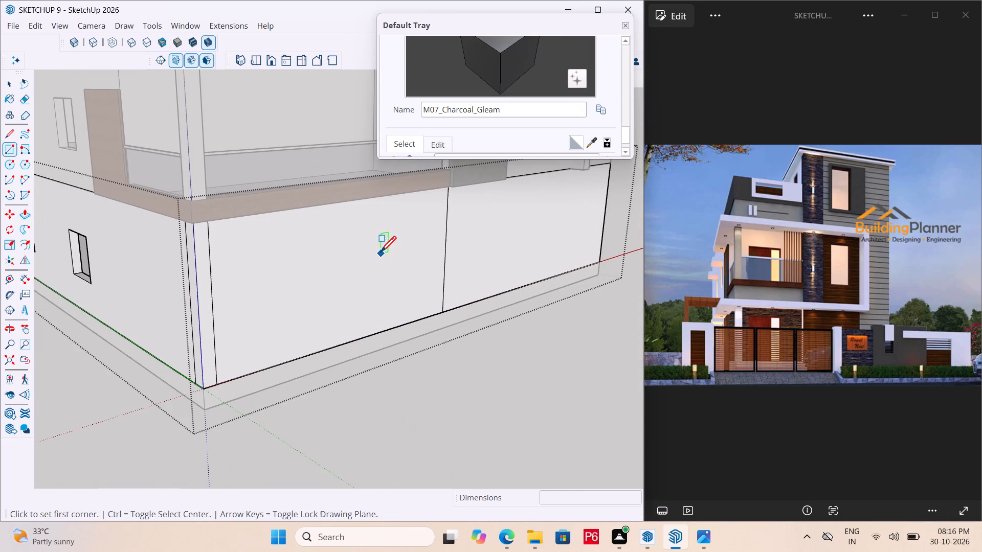
pyautogui.click(258, 247)
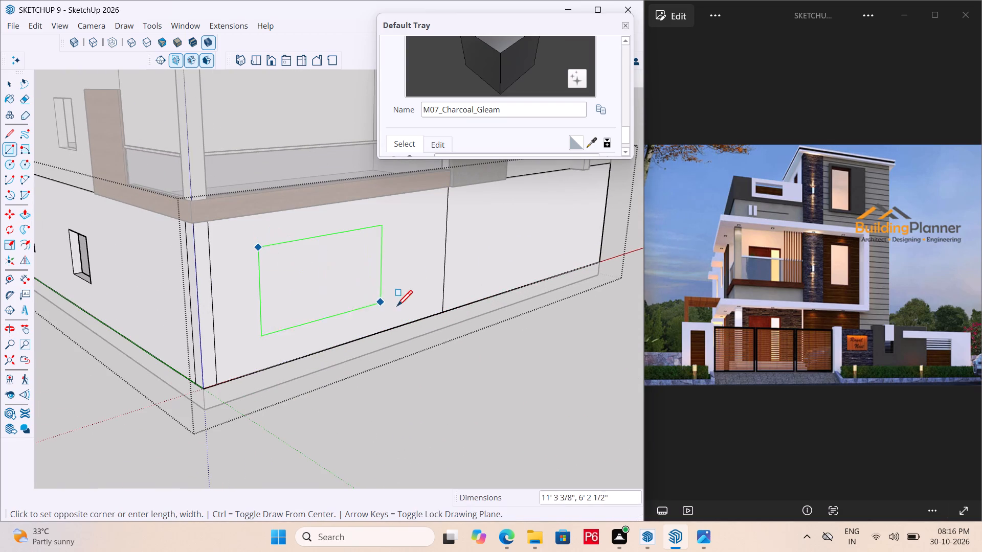
pyautogui.click(401, 277)
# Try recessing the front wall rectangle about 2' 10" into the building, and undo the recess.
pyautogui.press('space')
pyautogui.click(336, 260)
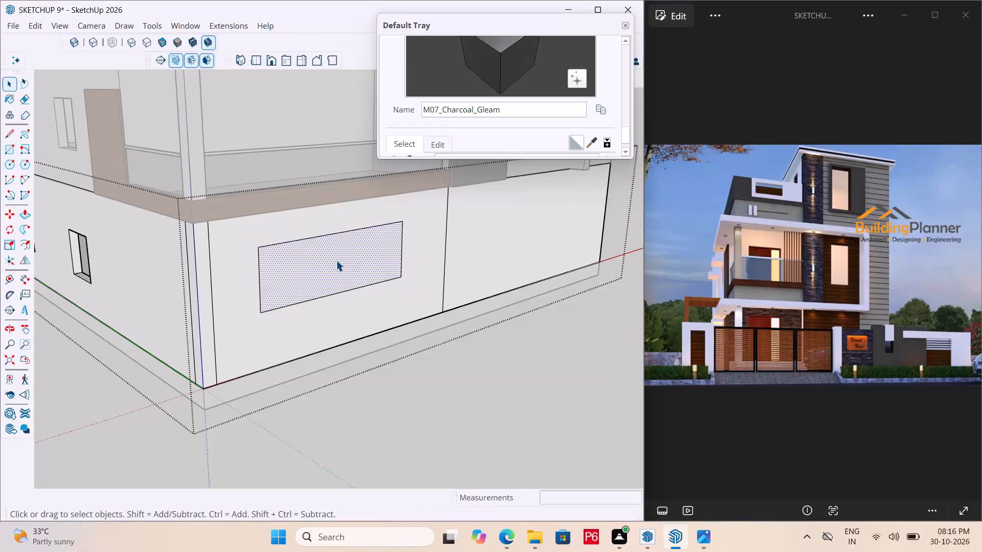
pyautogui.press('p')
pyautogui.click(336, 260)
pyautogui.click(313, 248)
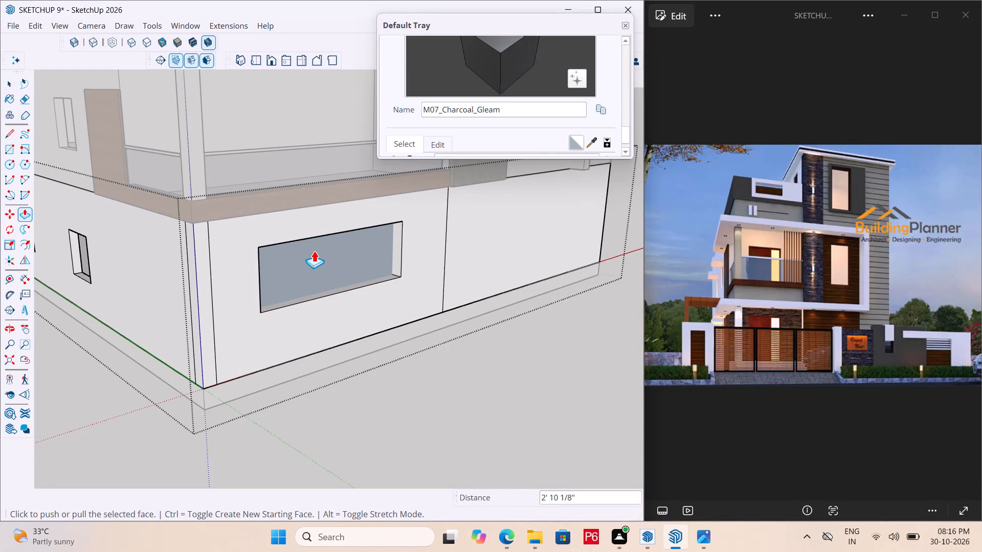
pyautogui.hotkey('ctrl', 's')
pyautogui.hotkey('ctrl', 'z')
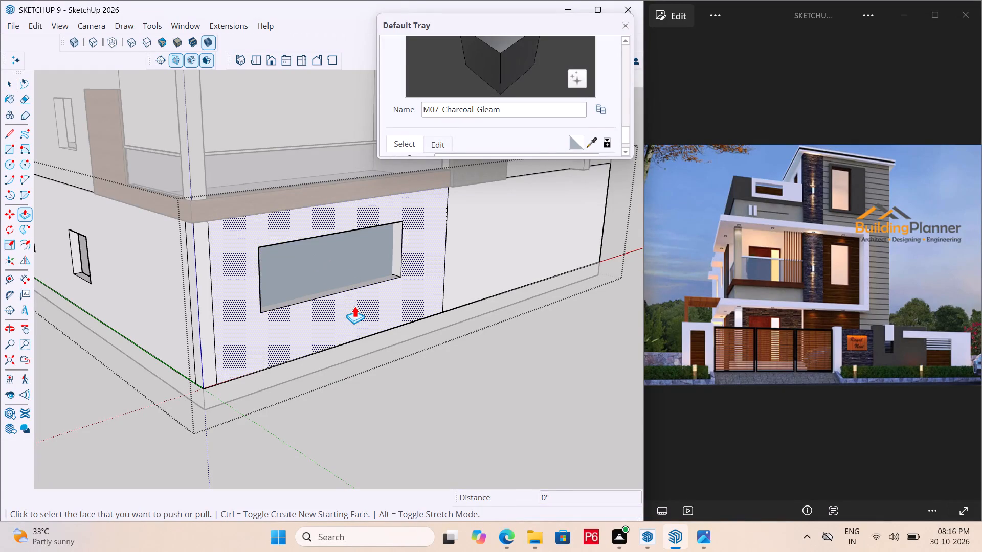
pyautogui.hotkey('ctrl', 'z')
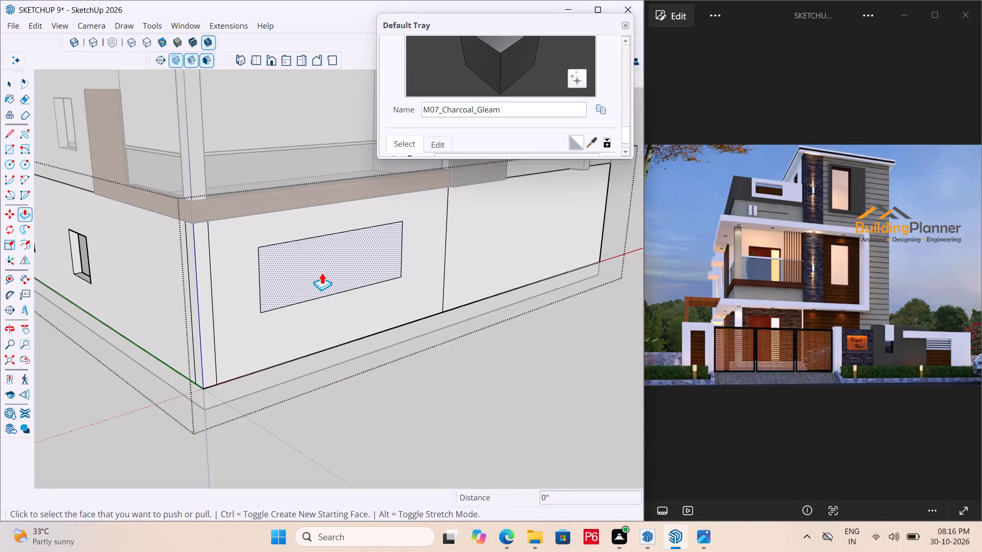
# Save the model with the rectangle outlined on the ground-floor front wall.
pyautogui.moveTo(220, 278); pyautogui.dragTo(676, 226, button='middle')
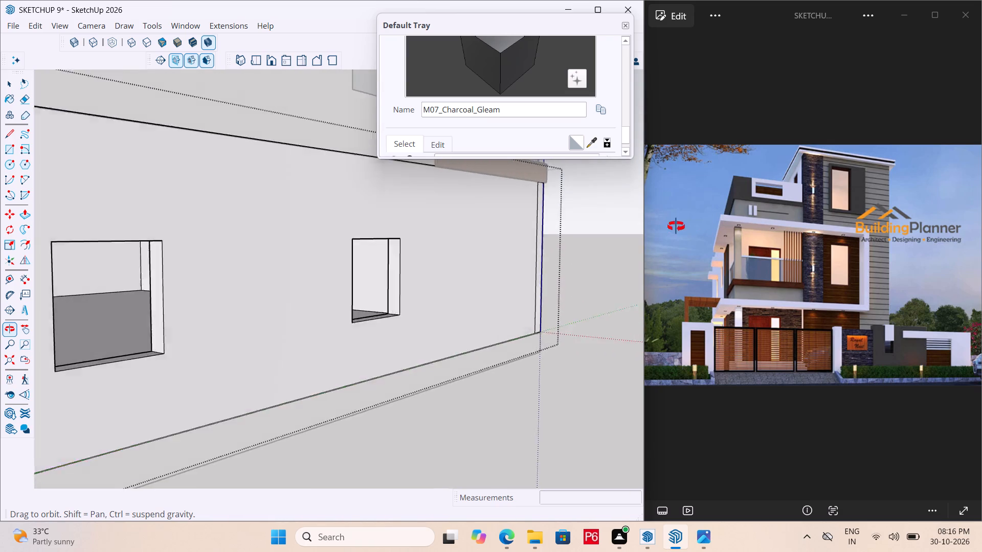
pyautogui.moveTo(676, 226); pyautogui.dragTo(554, 244, button='middle')
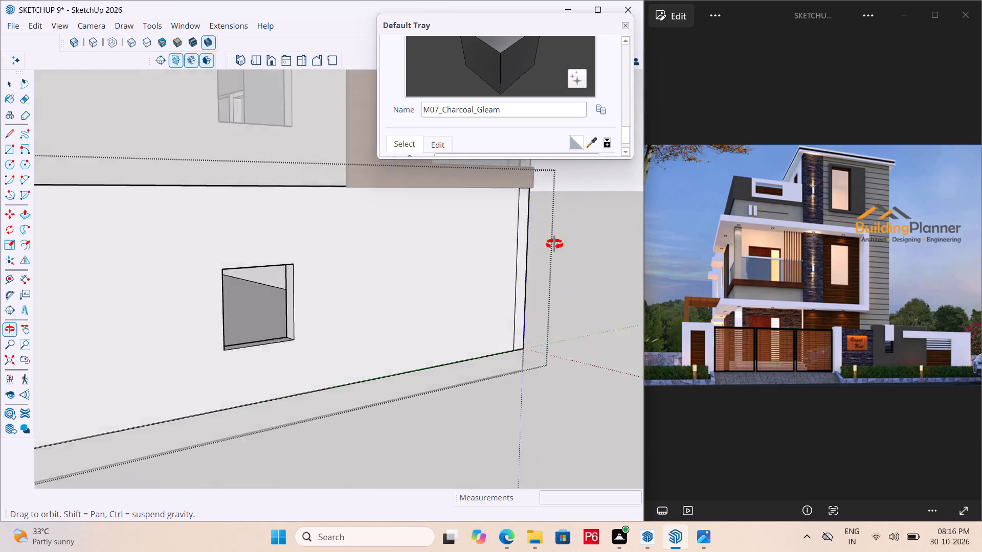
pyautogui.moveTo(554, 244); pyautogui.dragTo(260, 268, button='middle')
pyautogui.scroll(-5, 332, 258)
pyautogui.moveTo(339, 298); pyautogui.dragTo(318, 332, button='middle')
pyautogui.hotkey('ctrl', 's')
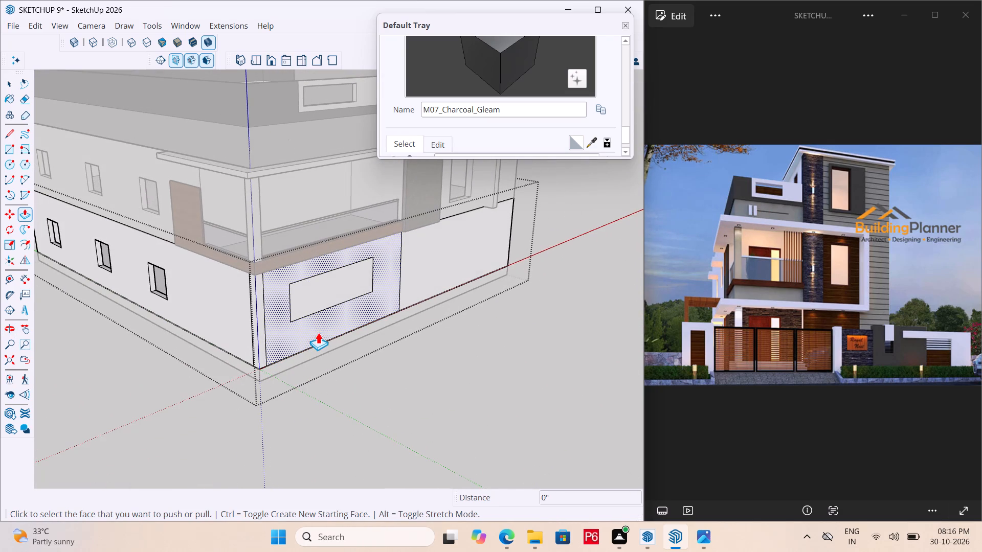
pyautogui.hotkey('ctrl', 's')
pyautogui.hotkey('ctrl', 's')
pyautogui.hotkey('ctrl', 's')
# Leave the wall group and place a horizontal section plane on the building, accepting the default name and symbol.
pyautogui.keyDown('ctrl'); pyautogui.scroll(-3, 329, 334); pyautogui.keyUp('ctrl')
pyautogui.press('space')
pyautogui.scroll(-5, 339, 327)
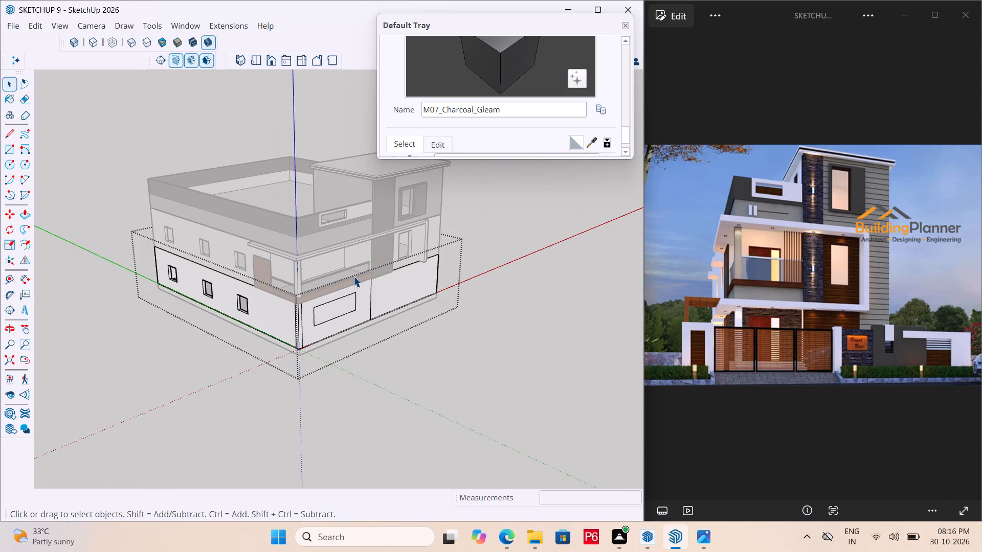
pyautogui.click(158, 111)
pyautogui.click(159, 62)
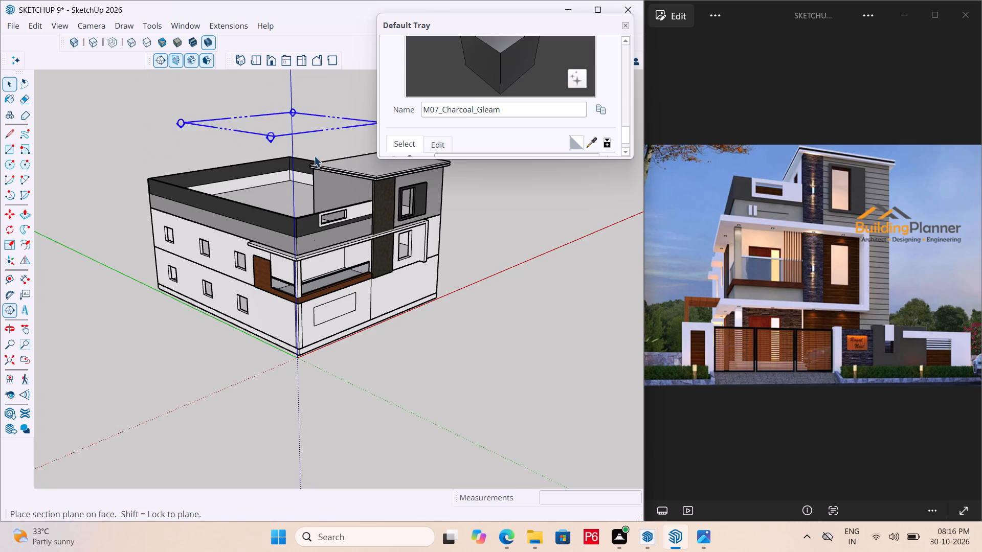
pyautogui.click(305, 148)
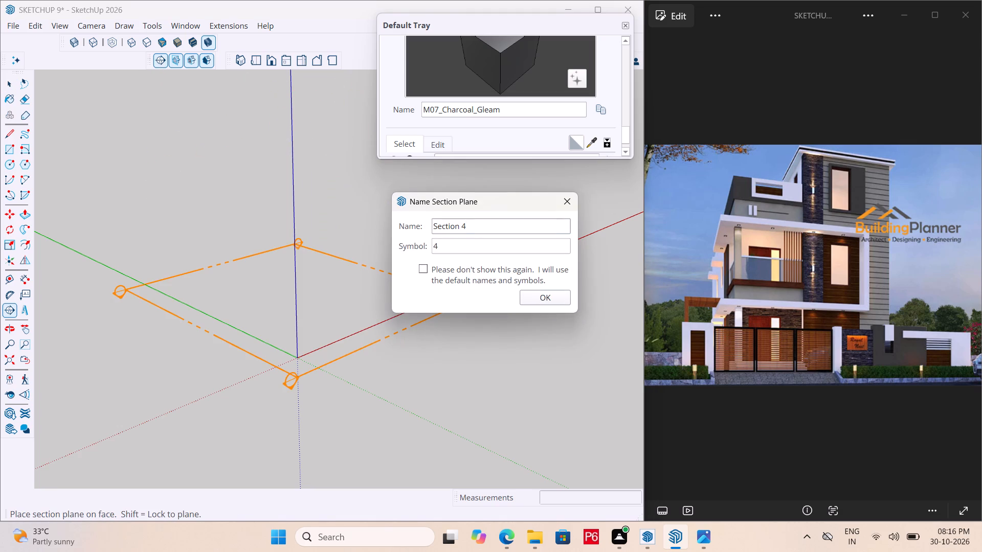
pyautogui.click(538, 298)
# Raise the section plane vertically until it cuts through the upper part of the ground-floor walls, exposing the interior.
pyautogui.click(291, 381)
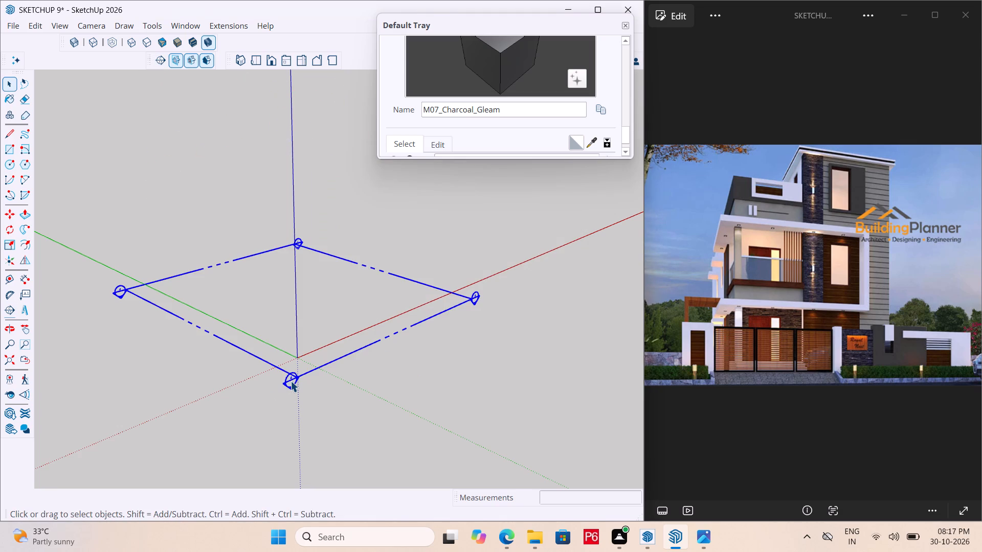
pyautogui.press('m')
pyautogui.click(291, 381)
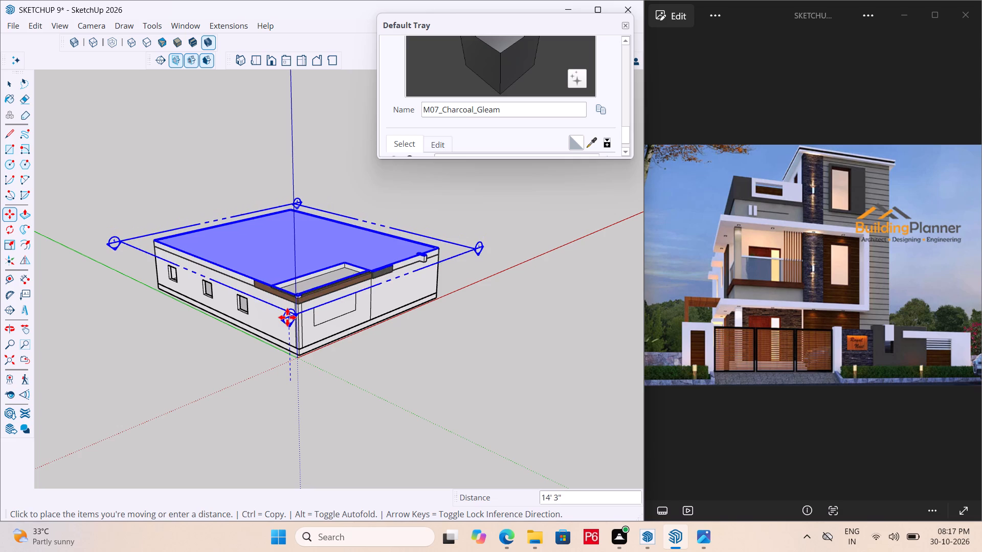
pyautogui.click(287, 329)
pyautogui.moveTo(277, 320); pyautogui.dragTo(505, 397, button='middle')
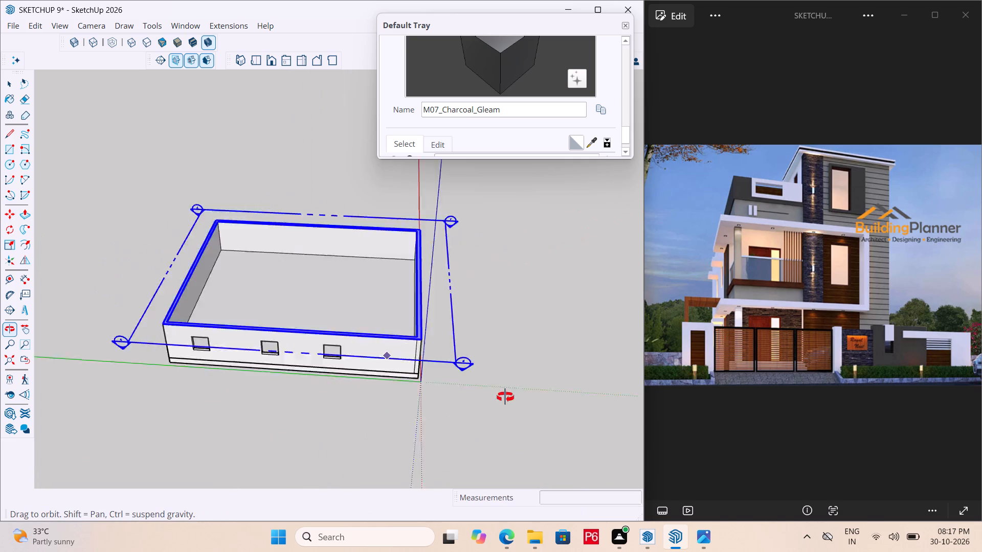
pyautogui.moveTo(505, 397); pyautogui.dragTo(189, 385, button='middle')
pyautogui.scroll(2, 334, 359)
pyautogui.press('space')
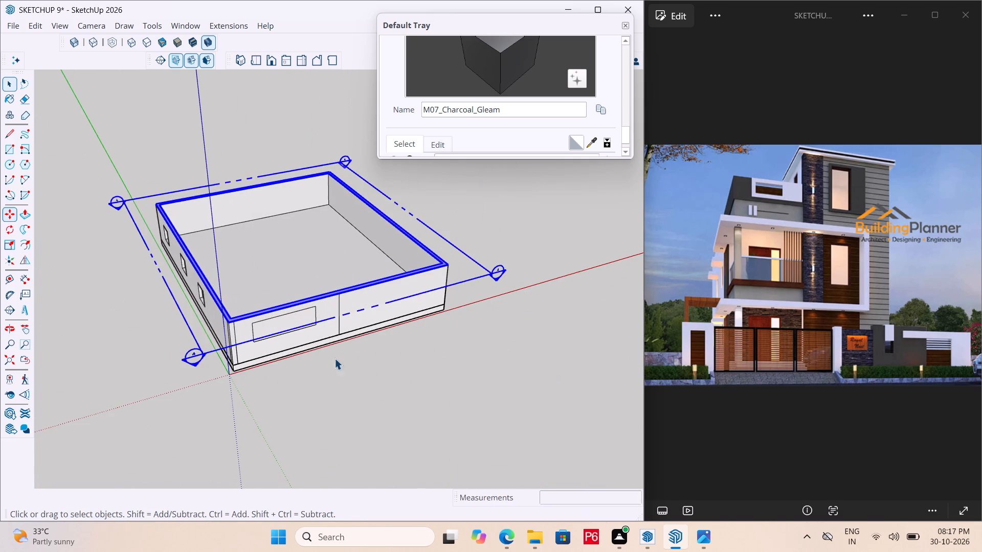
pyautogui.doubleClick(288, 324)
pyautogui.scroll(1, 310, 347)
pyautogui.click(335, 378)
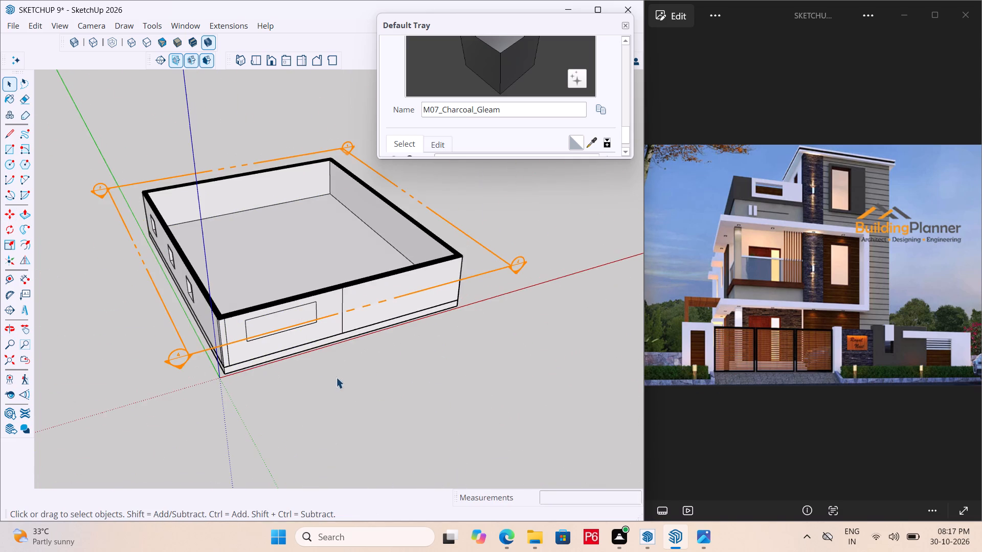
# Open the ground-floor wall group and push the front wall rectangle 1' through the wall thickness to cut an opening.
pyautogui.scroll(7, 284, 347)
pyautogui.moveTo(272, 318); pyautogui.dragTo(263, 266, button='middle')
pyautogui.click(269, 256)
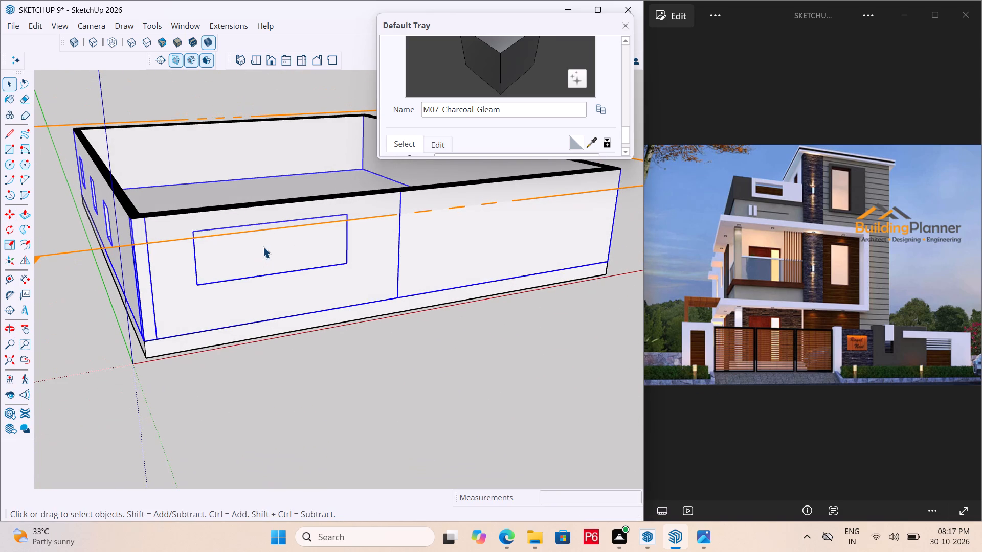
pyautogui.doubleClick(263, 247)
pyautogui.click(247, 246)
pyautogui.press('p')
pyautogui.click(247, 246)
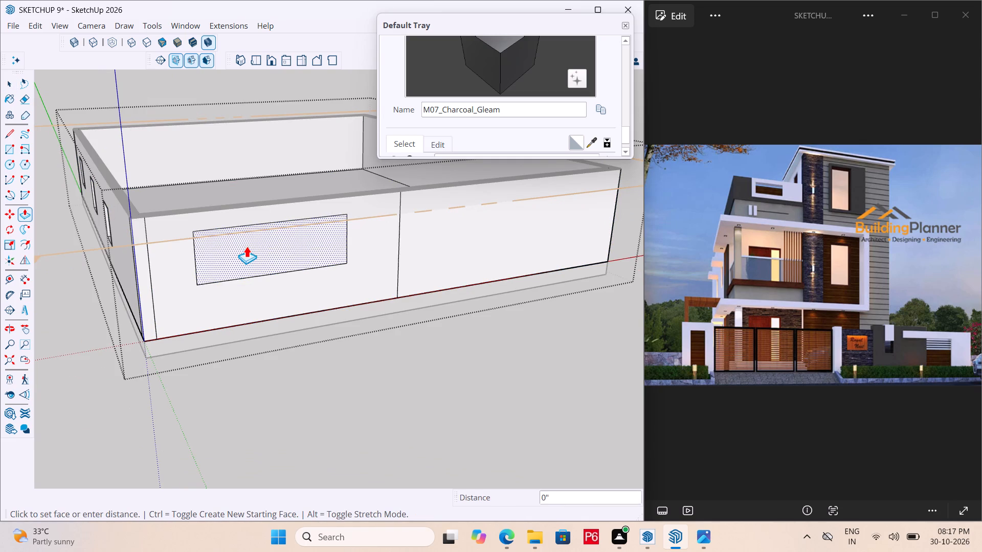
pyautogui.moveTo(176, 222); pyautogui.dragTo(684, 442, button='middle')
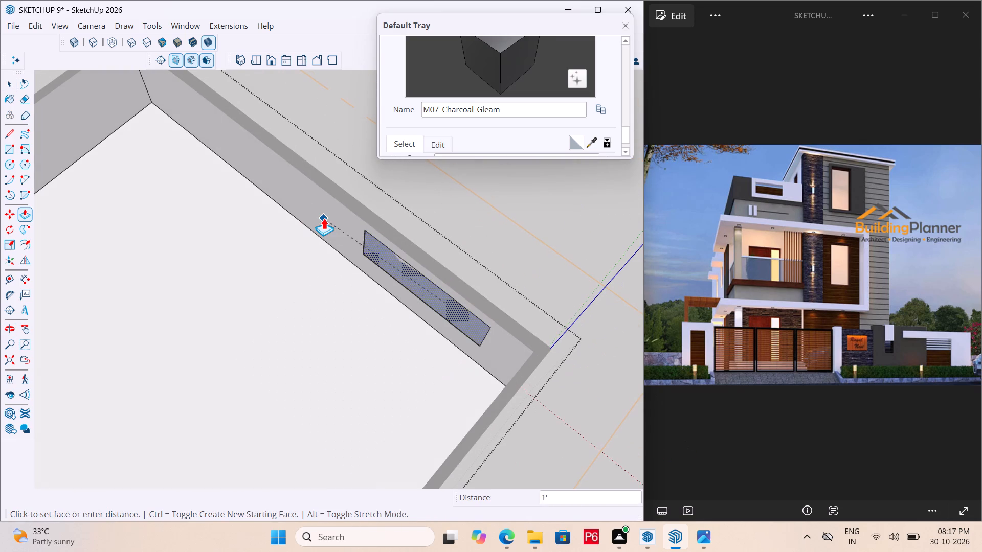
pyautogui.click(324, 218)
# Save the model with the new front wall opening.
pyautogui.moveTo(539, 309); pyautogui.dragTo(90, 173, button='middle')
pyautogui.hotkey('ctrl', 's')
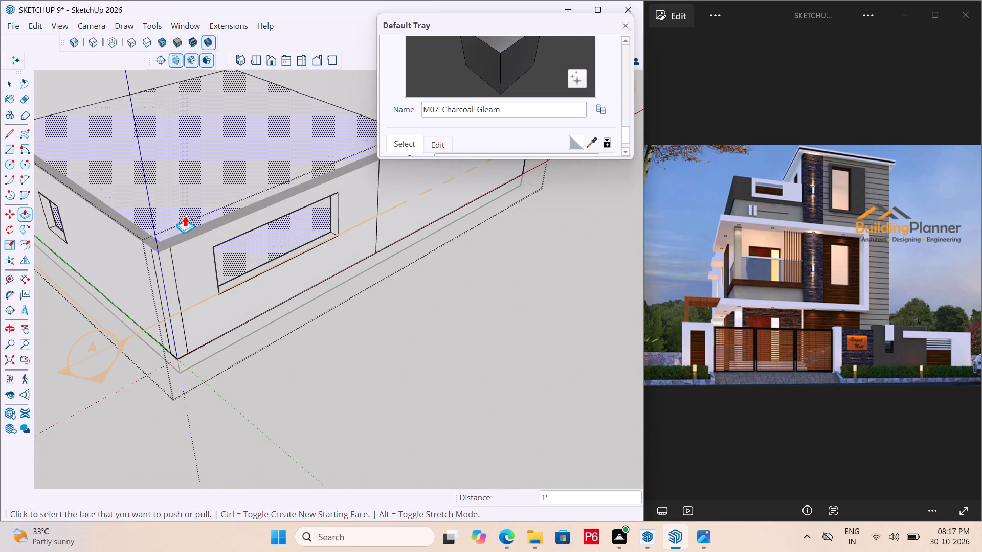
pyautogui.hotkey('ctrl', 's')
pyautogui.hotkey('ctrl', 's')
pyautogui.hotkey('ctrl', 's')
pyautogui.keyDown('ctrl'); pyautogui.scroll(-3, 396, 351); pyautogui.keyUp('ctrl')
pyautogui.hotkey('ctrl', 's')
pyautogui.hotkey('ctrl', 's')
# Widen the front wall opening by pushing the jamb nearest the house corner outward about 3' 7".
pyautogui.moveTo(233, 244); pyautogui.dragTo(193, 254, button='middle')
pyautogui.scroll(-2, 230, 244)
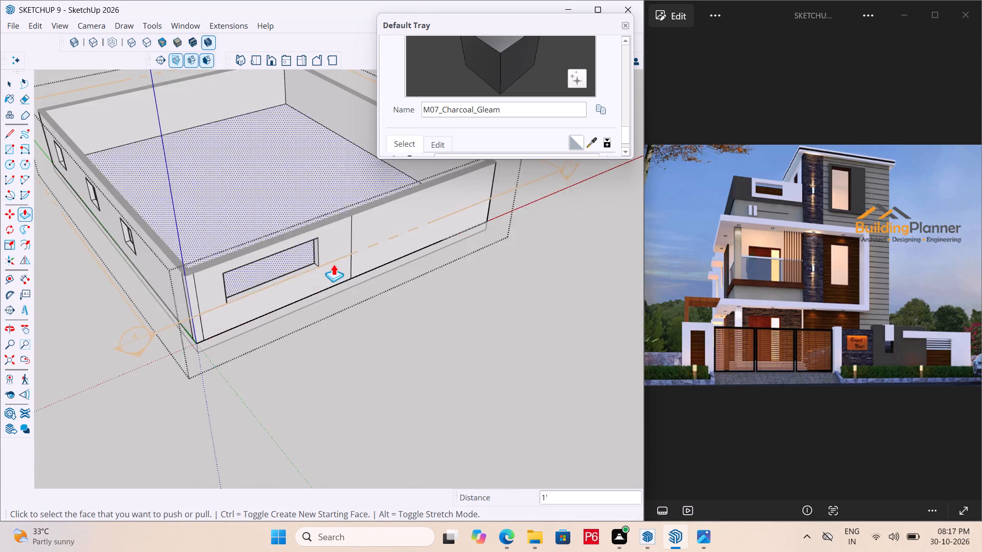
pyautogui.scroll(-4, 369, 275)
pyautogui.moveTo(286, 275); pyautogui.dragTo(92, 266, button='middle')
pyautogui.scroll(10, 234, 233)
pyautogui.moveTo(157, 240); pyautogui.dragTo(153, 240, button='middle')
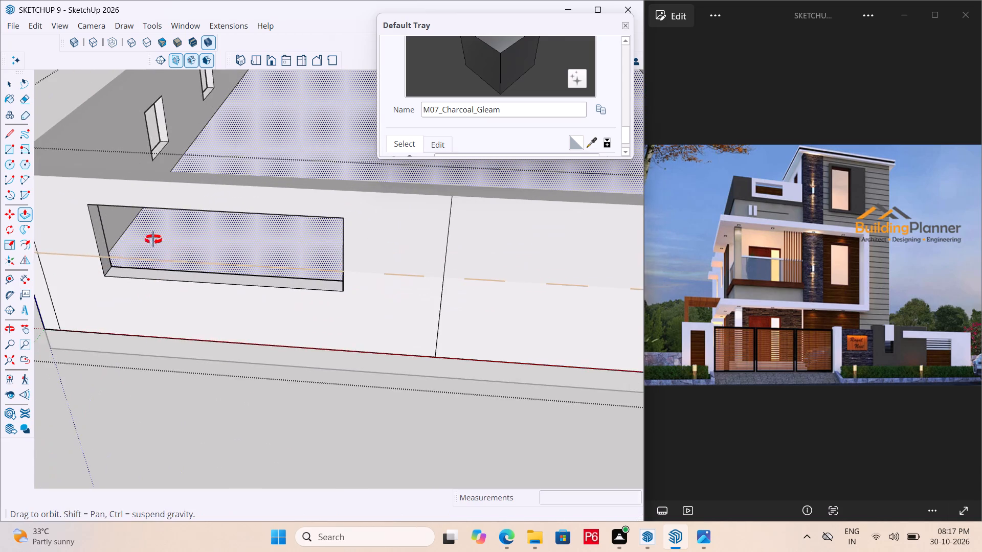
pyautogui.moveTo(153, 240); pyautogui.dragTo(151, 271, button='middle')
pyautogui.scroll(-6, 370, 294)
pyautogui.moveTo(334, 294); pyautogui.dragTo(216, 270, button='middle')
pyautogui.scroll(8, 152, 254)
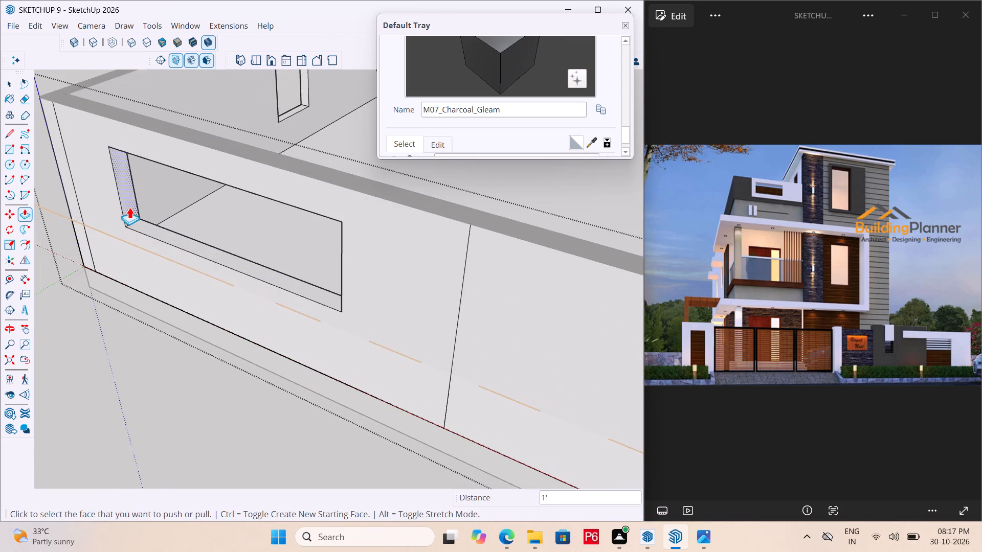
pyautogui.click(131, 202)
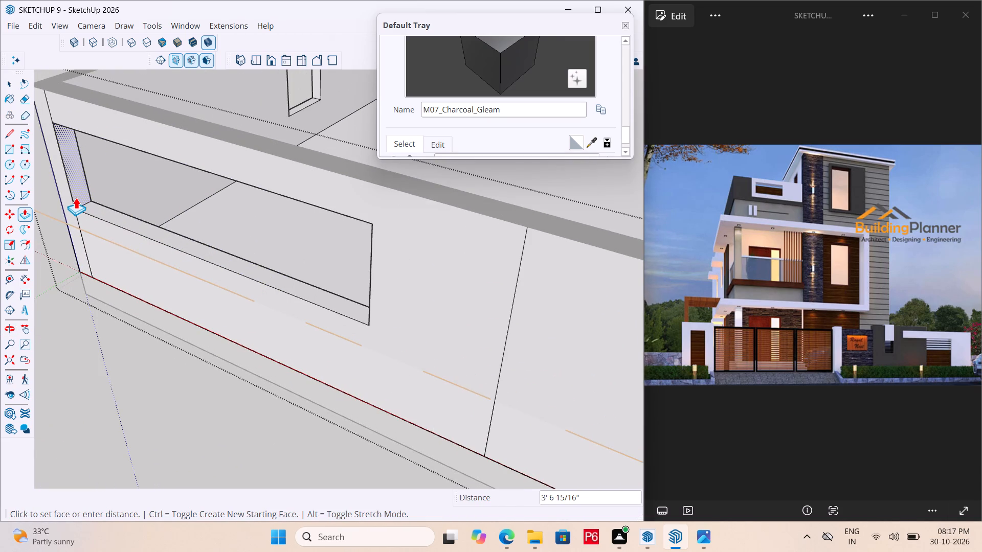
pyautogui.click(55, 150)
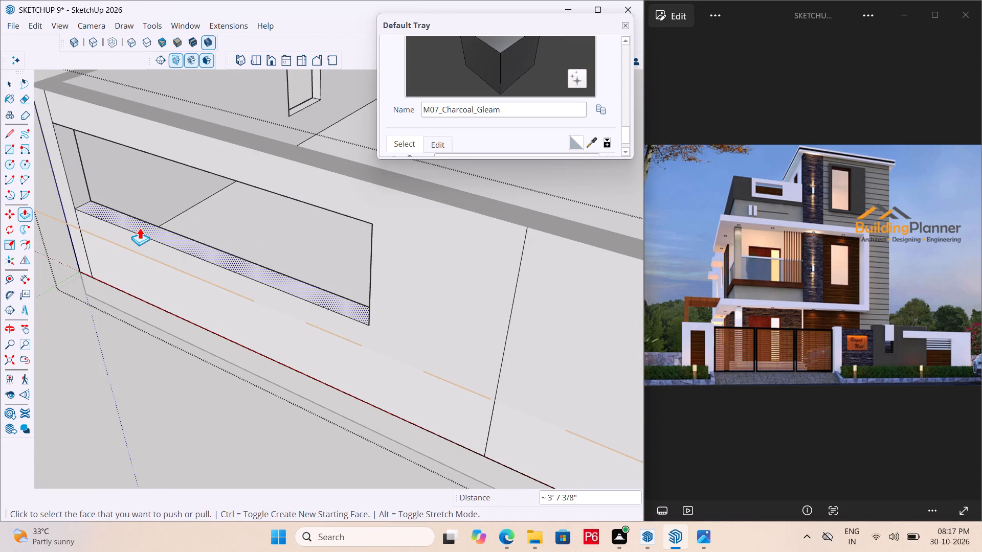
# Lower the sill of the front wall opening about 3' 8" to near the wall's base.
pyautogui.click(140, 227)
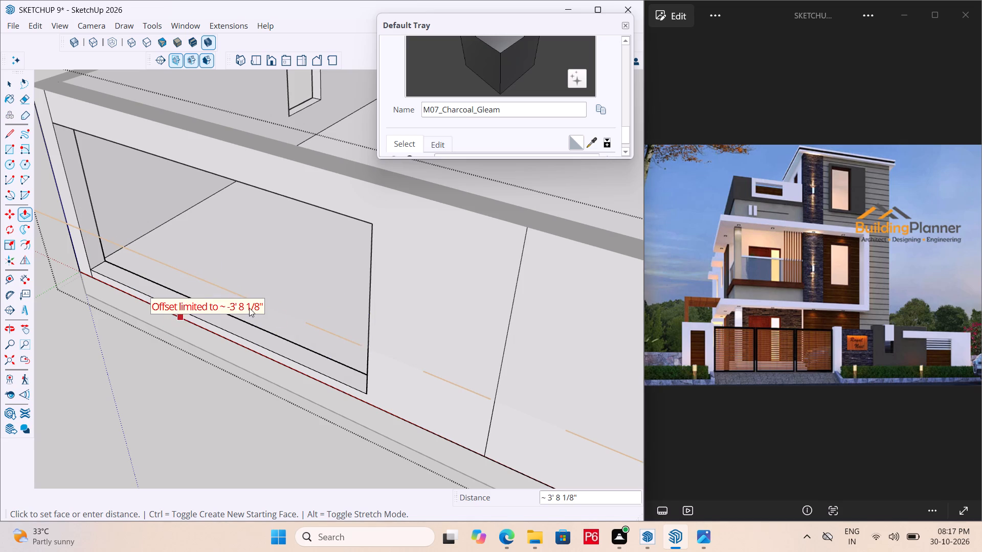
pyautogui.click(292, 308)
pyautogui.moveTo(259, 314); pyautogui.dragTo(519, 315, button='middle')
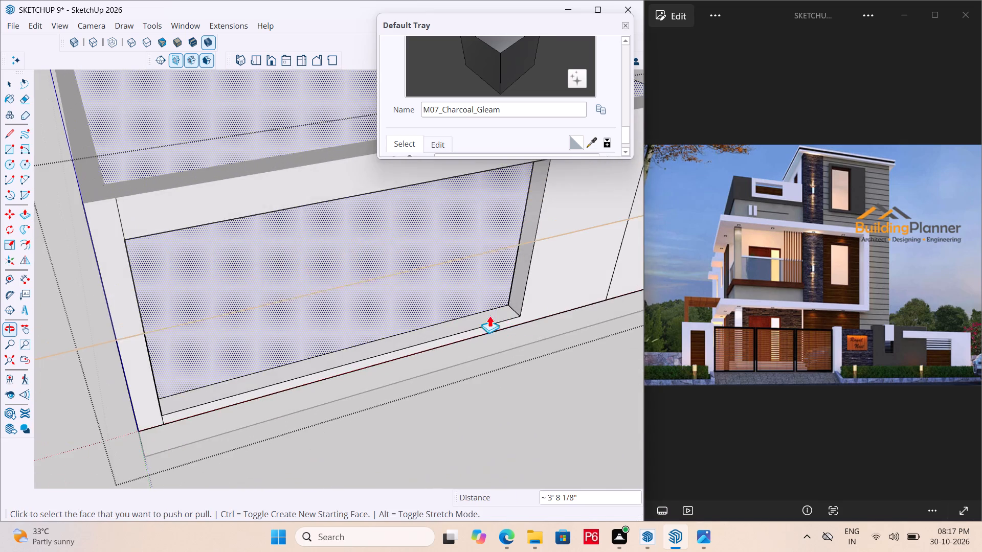
pyautogui.scroll(-5, 345, 362)
pyautogui.moveTo(297, 339); pyautogui.dragTo(243, 227, button='middle')
pyautogui.scroll(-5, 208, 336)
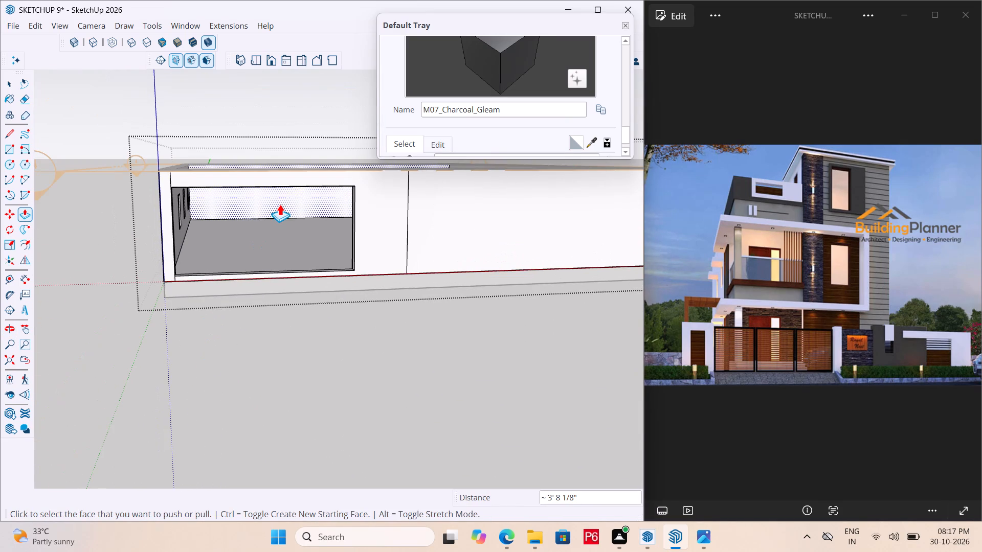
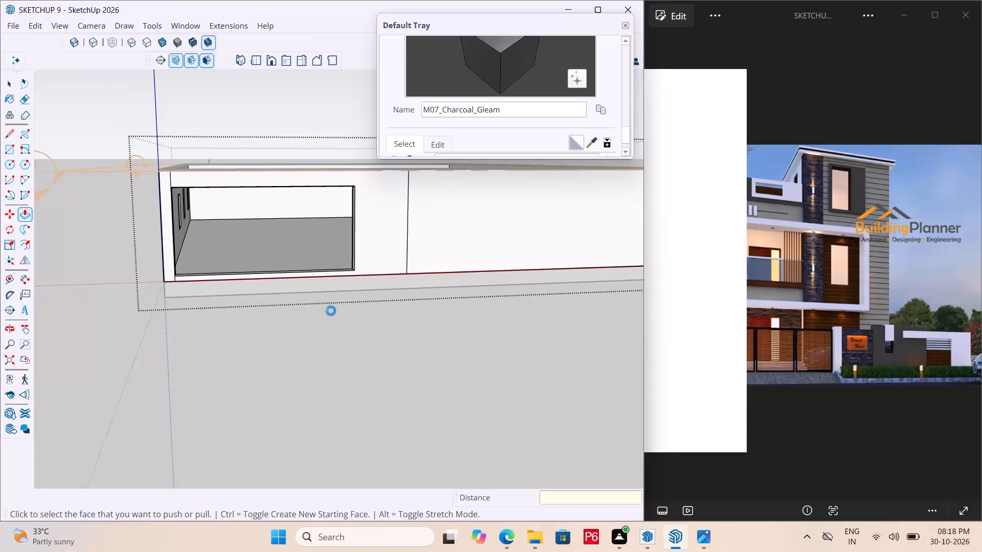
# Save the model with the lowered front wall opening.
pyautogui.hotkey('ctrl', 's')
pyautogui.hotkey('ctrl', 's')
pyautogui.hotkey('ctrl', 's')
pyautogui.hotkey('ctrl', 's')
# Widen the front wall opening by pushing its jamb farthest from the house corner outward about 5' 4", to the vertical wall line.
pyautogui.click(845, 237)
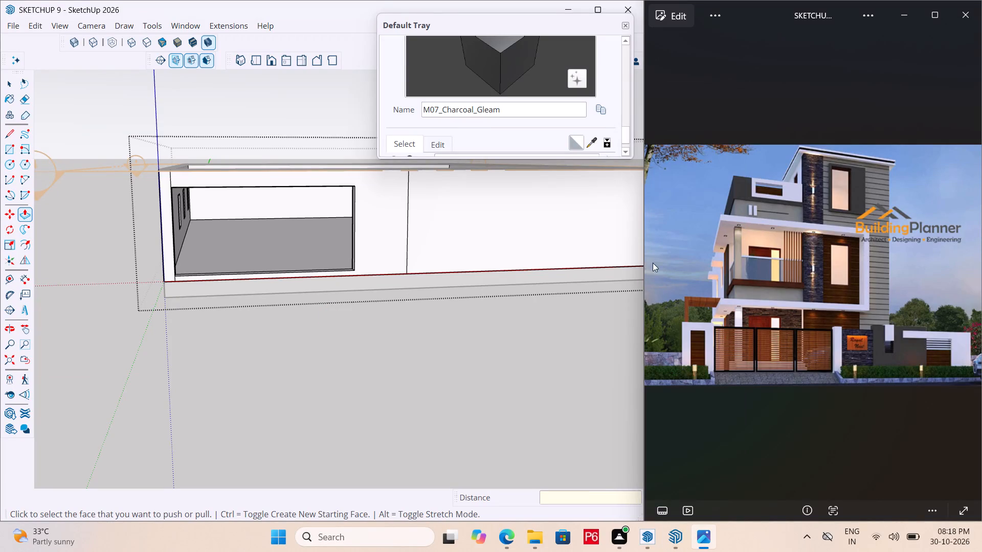
pyautogui.scroll(-3, 310, 346)
pyautogui.moveTo(333, 348); pyautogui.dragTo(454, 384, button='middle')
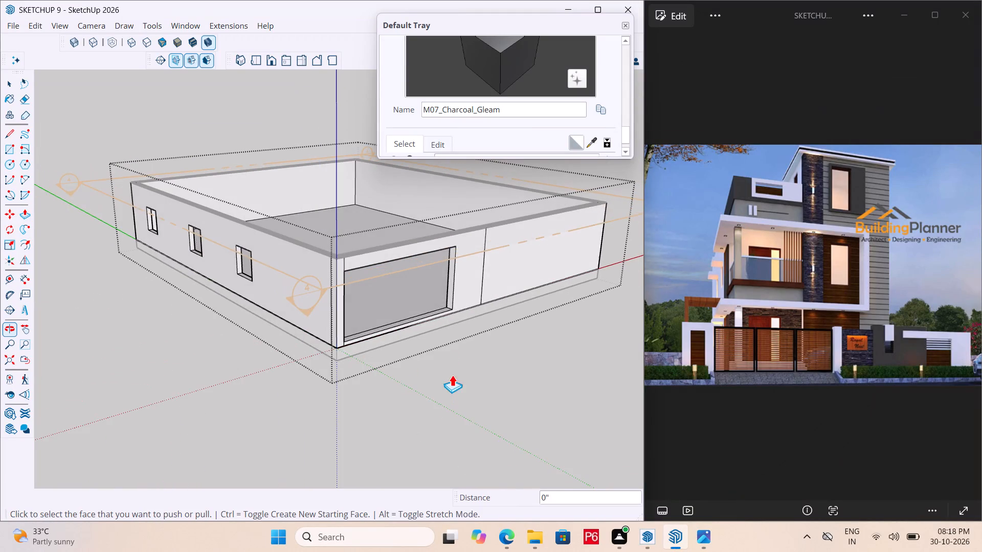
pyautogui.scroll(4, 443, 327)
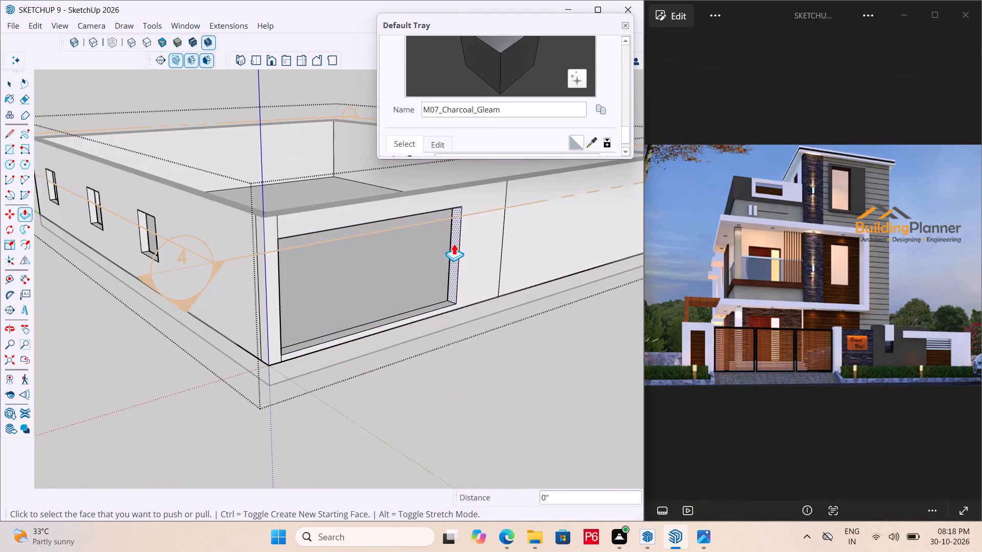
pyautogui.click(453, 250)
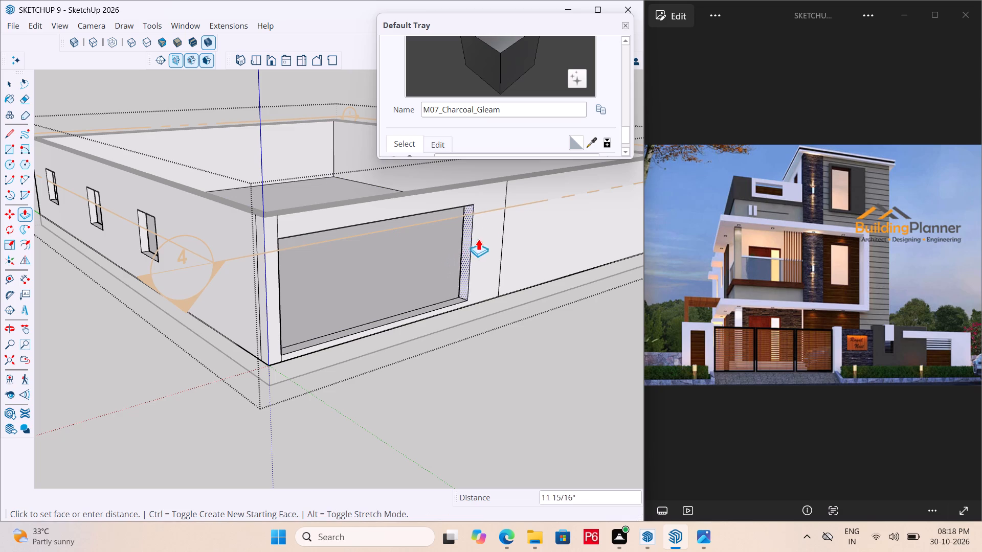
pyautogui.click(498, 243)
# Save the model with the widened opening and leave the ground-floor wall group.
pyautogui.hotkey('ctrl', 's')
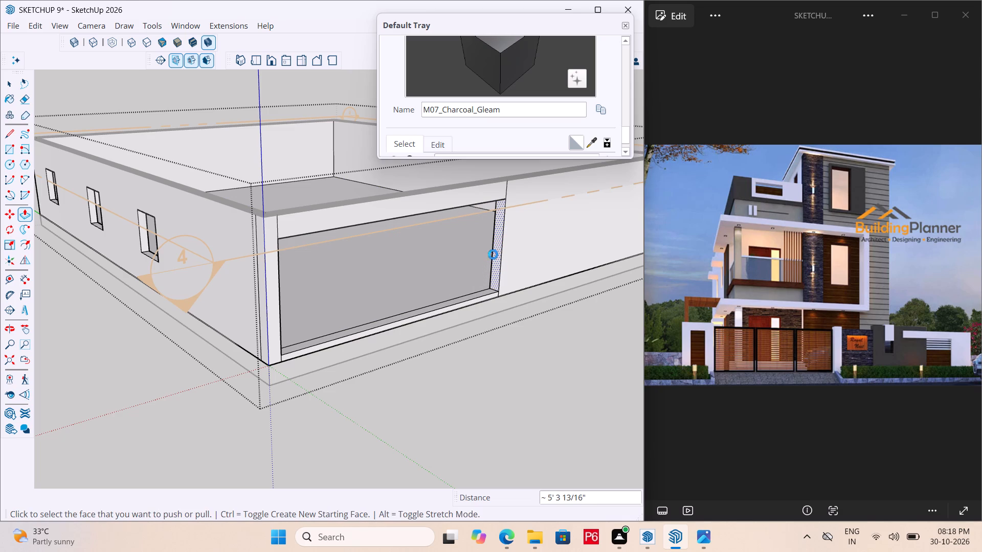
pyautogui.hotkey('ctrl', 's')
pyautogui.hotkey('ctrl', 's')
pyautogui.keyDown('ctrl'); pyautogui.scroll(-3, 465, 270); pyautogui.keyUp('ctrl')
pyautogui.hotkey('ctrl', 's')
pyautogui.hotkey('ctrl', 's')
pyautogui.hotkey('ctrl', 's')
pyautogui.hotkey('ctrl', 's')
pyautogui.hotkey('ctrl', 's')
pyautogui.keyDown('ctrl'); pyautogui.scroll(-4, 462, 277); pyautogui.keyUp('ctrl')
pyautogui.hotkey('ctrl', 's')
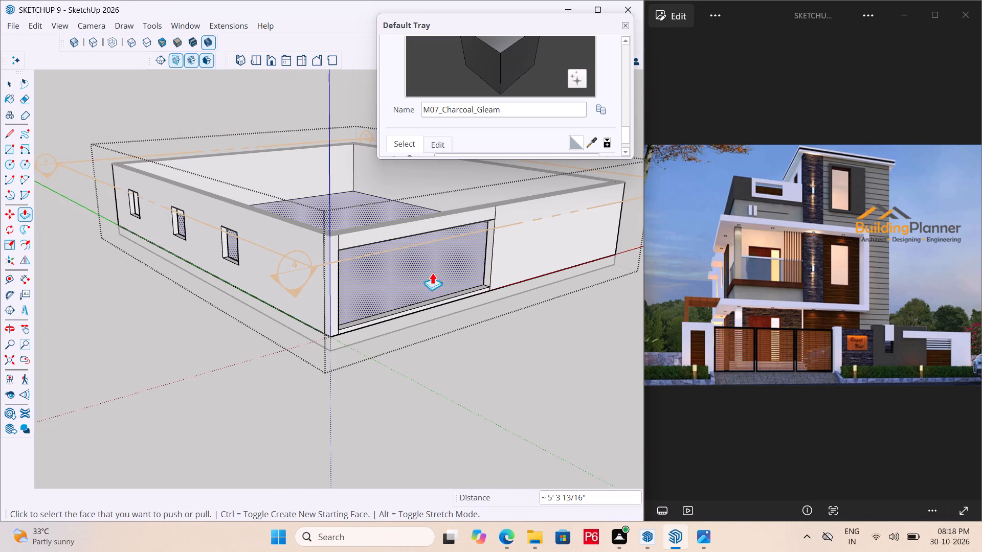
pyautogui.moveTo(404, 279); pyautogui.dragTo(222, 257, button='middle')
pyautogui.moveTo(323, 290); pyautogui.dragTo(420, 319, button='middle')
pyautogui.press('space')
pyautogui.click(417, 338)
pyautogui.hotkey('ctrl', 's')
pyautogui.hotkey('ctrl', 's')
pyautogui.hotkey('ctrl', 's')
pyautogui.hotkey('ctrl', 's')
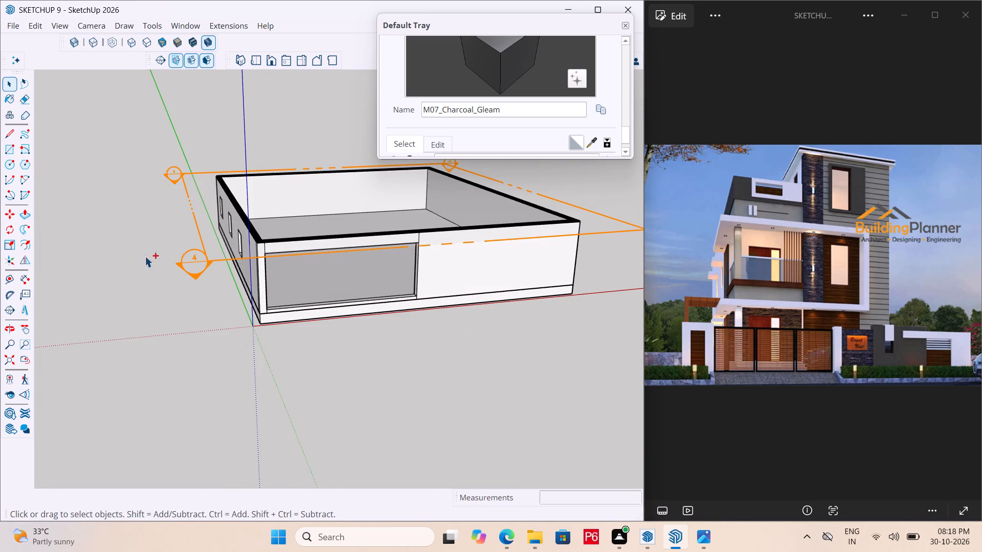
# Delete the horizontal section plane cutting the ground floor and save the model.
pyautogui.click(202, 272)
pyautogui.press('Delete')
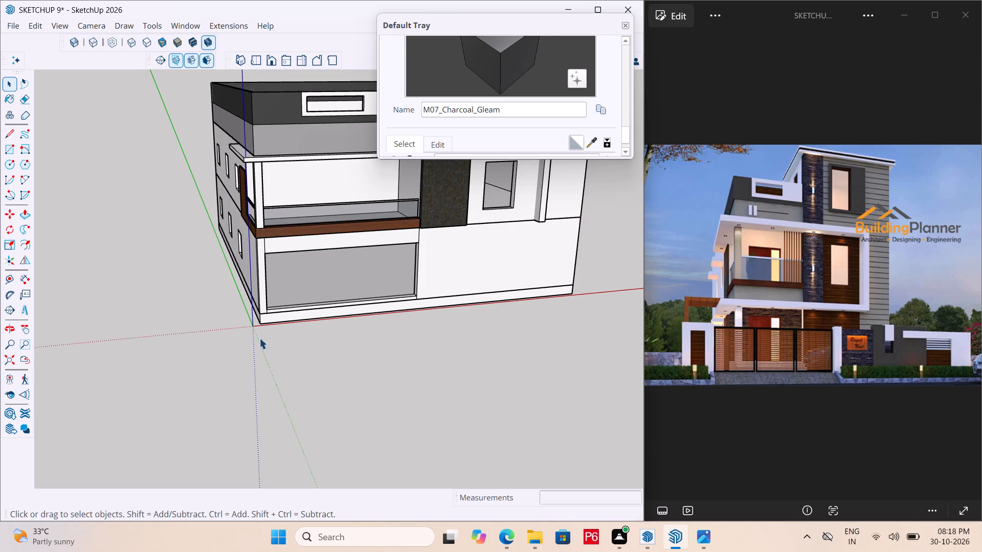
pyautogui.scroll(-3, 285, 367)
pyautogui.moveTo(288, 359); pyautogui.dragTo(287, 308, button='middle')
pyautogui.hotkey('ctrl', 's')
pyautogui.hotkey('ctrl', 's')
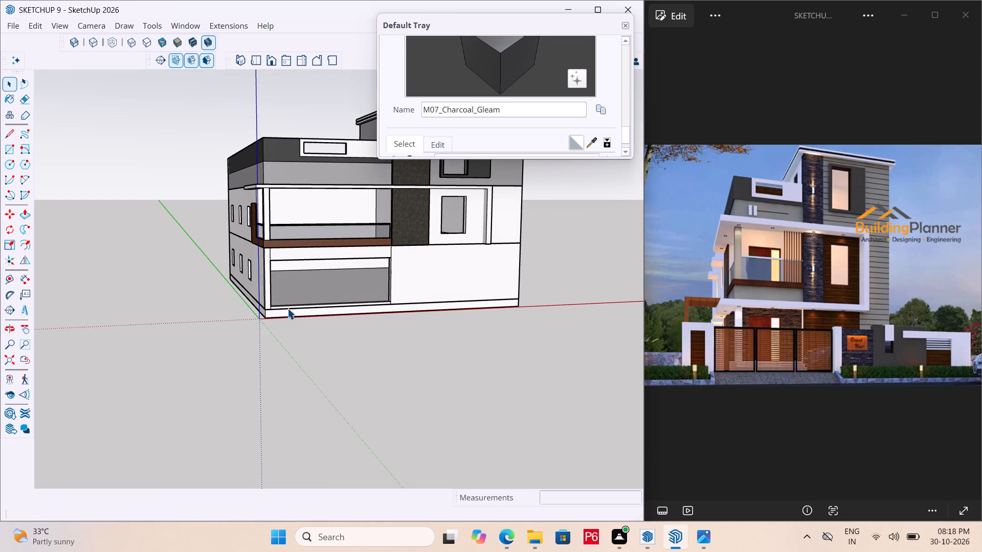
pyautogui.hotkey('ctrl', 's')
pyautogui.hotkey('ctrl', 's')
pyautogui.hotkey('ctrl', 's')
# Examine the full house and its ground-floor front opening from several angles against the reference photo.
pyautogui.keyDown('ctrl'); pyautogui.moveTo(301, 270); pyautogui.dragTo(147, 214, button='middle'); pyautogui.keyUp('ctrl')
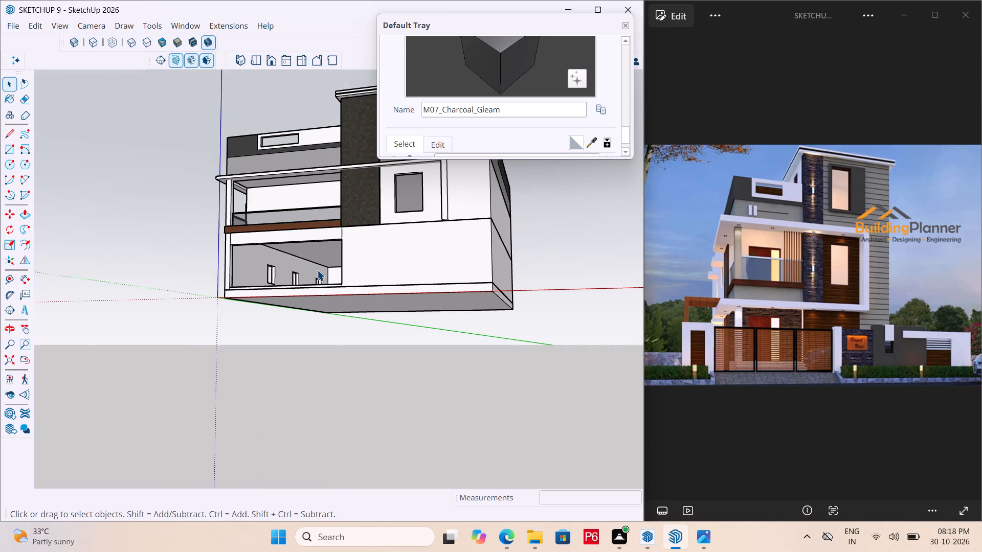
pyautogui.moveTo(317, 270); pyautogui.dragTo(431, 374, button='middle')
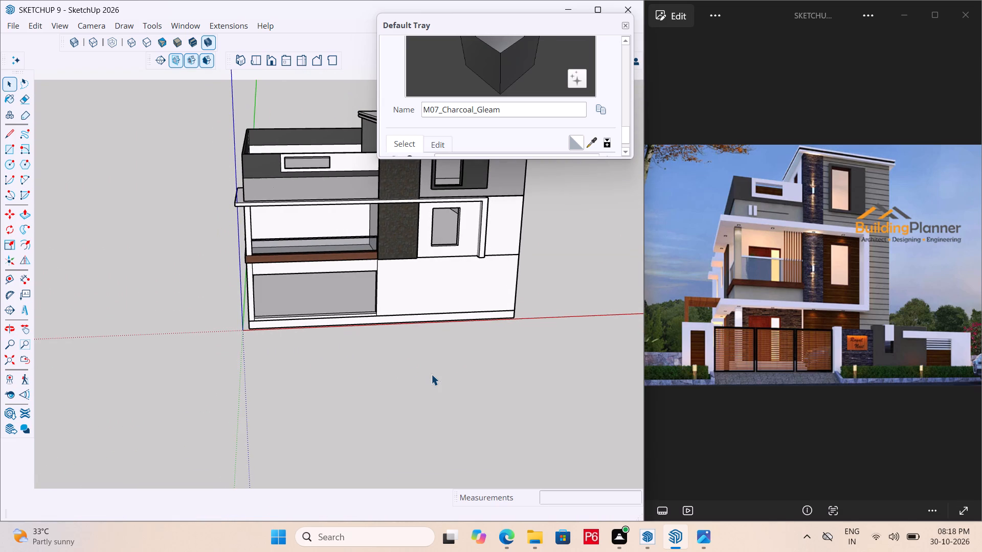
pyautogui.hotkey('ctrl', 'y')
pyautogui.hotkey('ctrl', 'y')
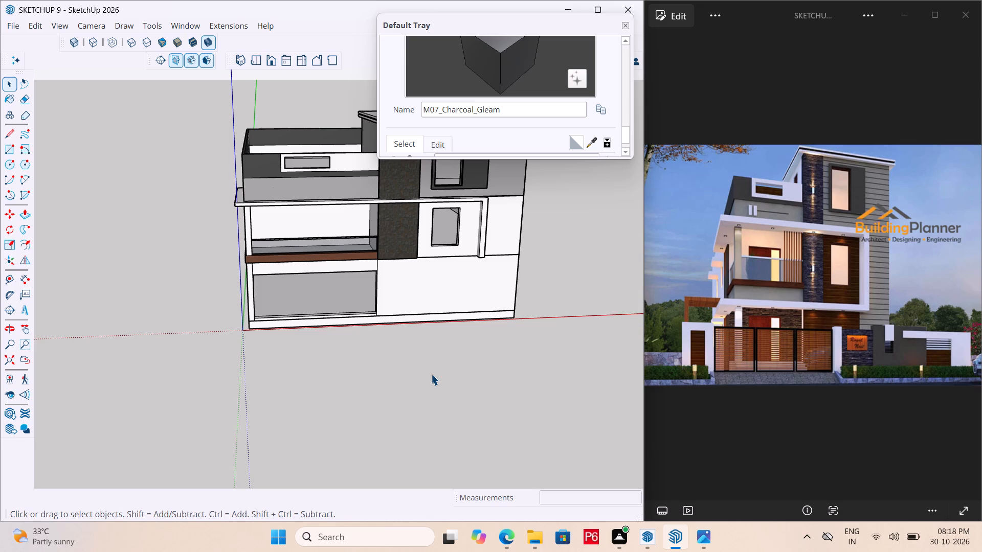
pyautogui.press('Escape')
pyautogui.hotkey('ctrl', 's')
pyautogui.hotkey('ctrl', 's')
pyautogui.hotkey('ctrl', 's')
pyautogui.moveTo(370, 352); pyautogui.dragTo(430, 373, button='middle')
pyautogui.scroll(-1, 408, 361)
pyautogui.scroll(1, 430, 374)
pyautogui.scroll(-8, 333, 406)
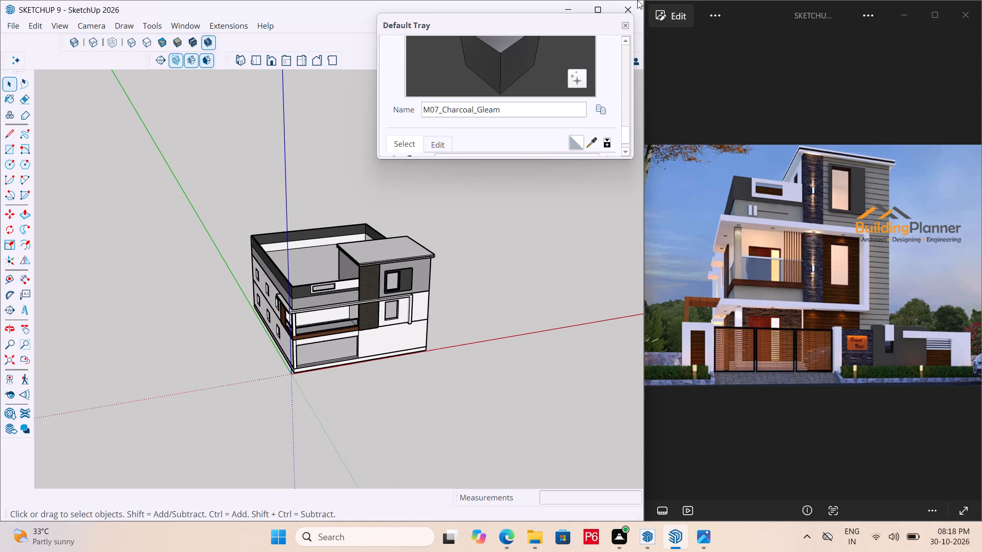
# Close the Default Tray.
pyautogui.click(626, 27)
# Place a new horizontal section plane on the roof of the house, keeping the default name and symbol.
pyautogui.moveTo(354, 307); pyautogui.dragTo(421, 295, button='middle')
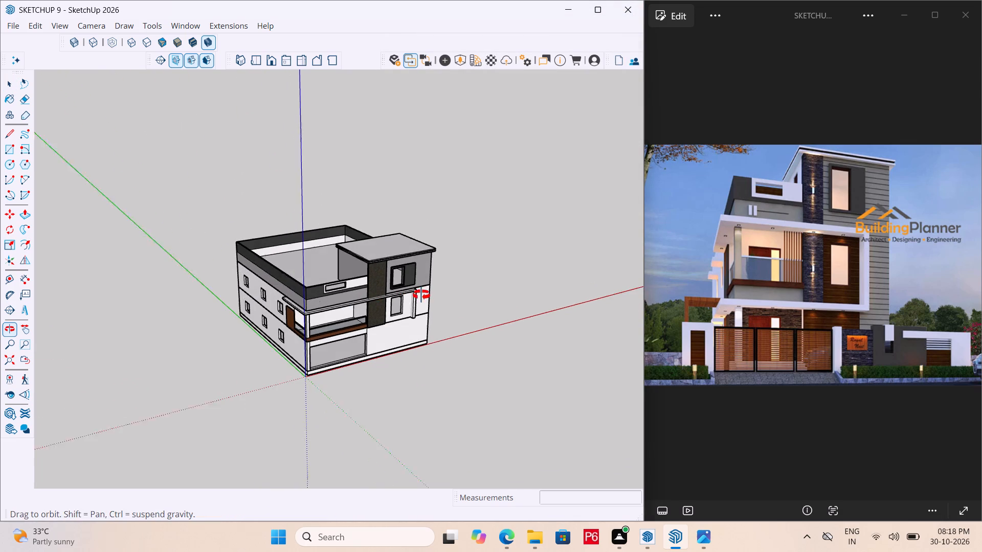
pyautogui.moveTo(421, 295); pyautogui.dragTo(423, 294, button='middle')
pyautogui.press('r')
pyautogui.press('space')
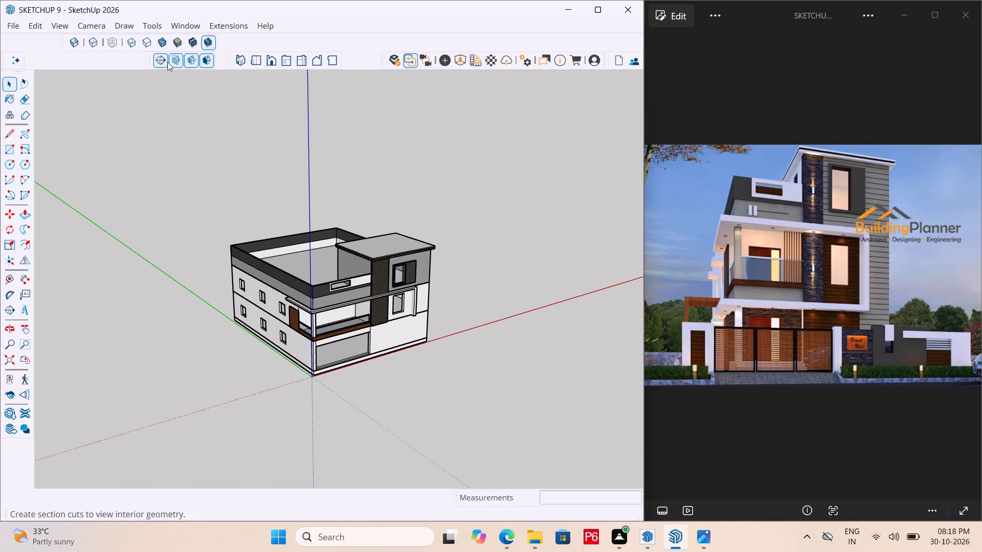
pyautogui.click(159, 61)
pyautogui.click(334, 241)
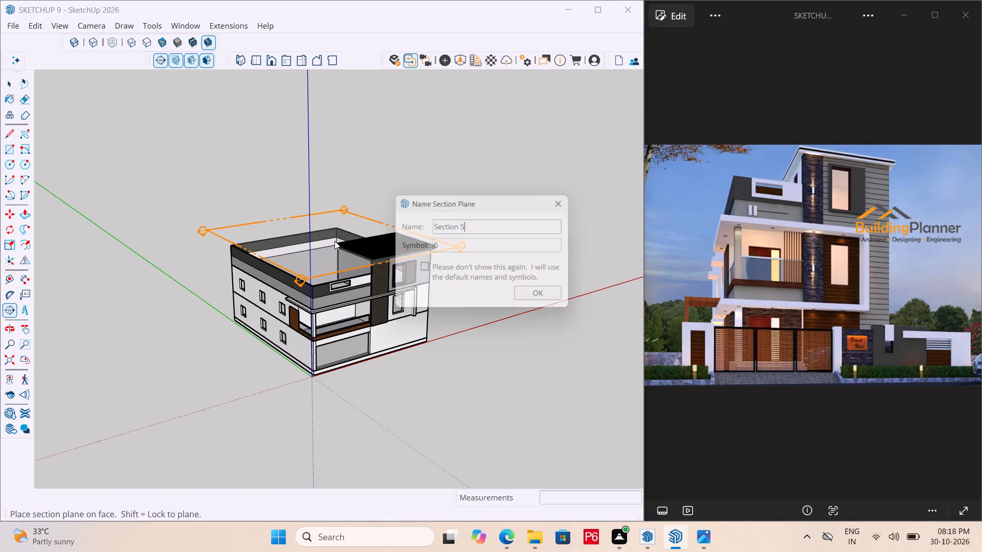
pyautogui.click(549, 295)
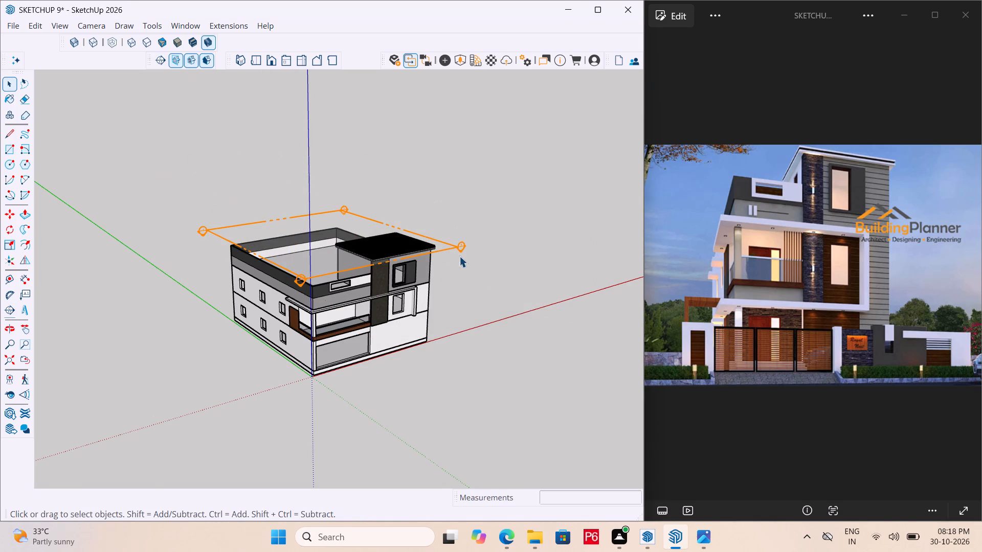
# Move the new section plane straight down about 25' 1" so it cuts through the ground-floor walls.
pyautogui.press('m')
pyautogui.click(463, 247)
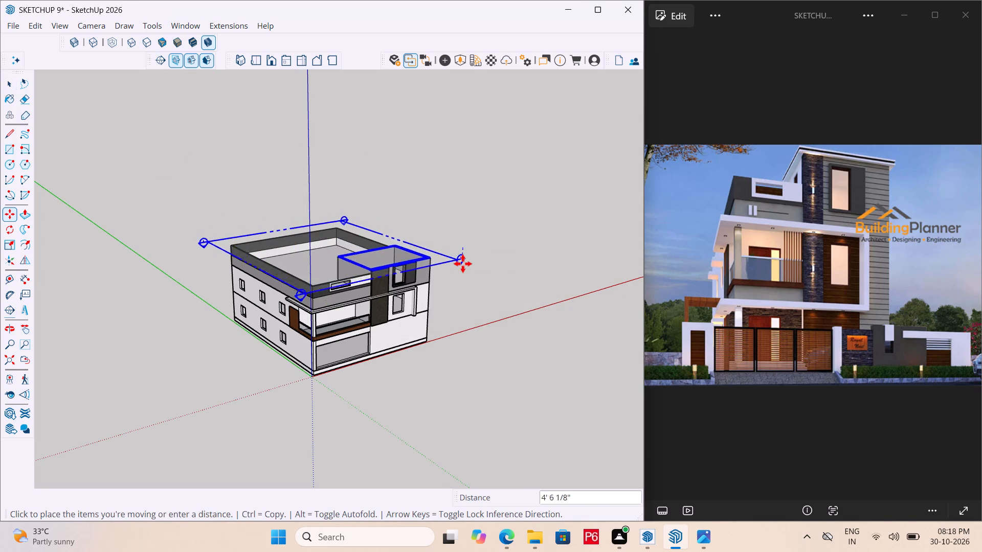
pyautogui.click(469, 314)
# Save the model with the ground-floor section cut.
pyautogui.hotkey('ctrl', 's')
pyautogui.hotkey('ctrl', 's')
pyautogui.hotkey('ctrl', 's')
pyautogui.hotkey('ctrl', 's')
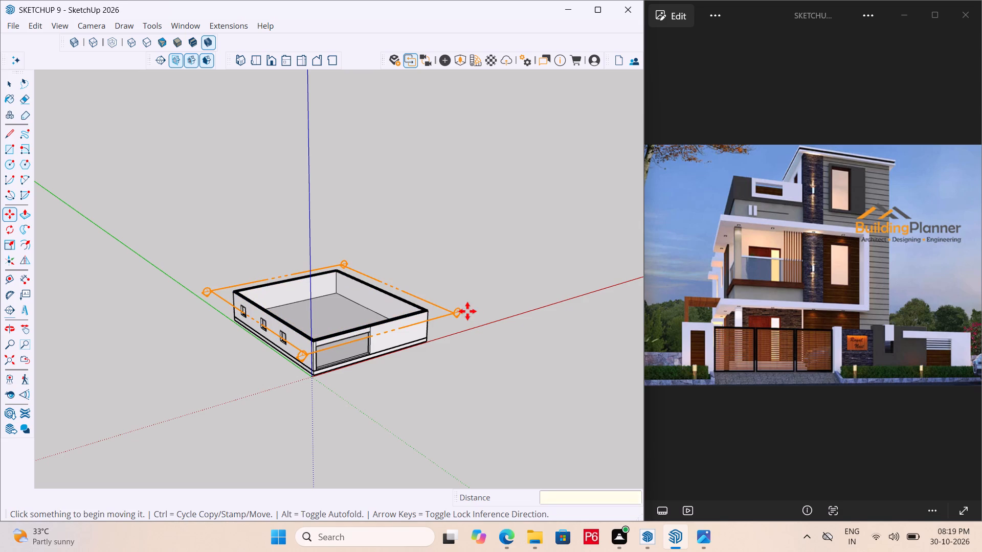
pyautogui.hotkey('ctrl', 's')
pyautogui.hotkey('ctrl', 's')
pyautogui.hotkey('ctrl', 's')
pyautogui.hotkey('ctrl', 's')
pyautogui.hotkey('ctrl', 's')
pyautogui.hotkey('ctrl', 's')
pyautogui.hotkey('ctrl', 's')
pyautogui.hotkey('ctrl', 's')
pyautogui.hotkey('ctrl', 's')
pyautogui.hotkey('ctrl', 's')
pyautogui.hotkey('ctrl', 's')
pyautogui.hotkey('ctrl', 's')
pyautogui.hotkey('ctrl', 's')
pyautogui.hotkey('ctrl', 's')
pyautogui.hotkey('ctrl', 's')
pyautogui.hotkey('ctrl', 's')
pyautogui.hotkey('ctrl', 's')
pyautogui.hotkey('ctrl', 's')
pyautogui.hotkey('ctrl', 's')
# Open the ground-floor wall group and draw a rectangle on the side wall between the last small window and the front corner.
pyautogui.moveTo(321, 337); pyautogui.dragTo(452, 433, button='middle')
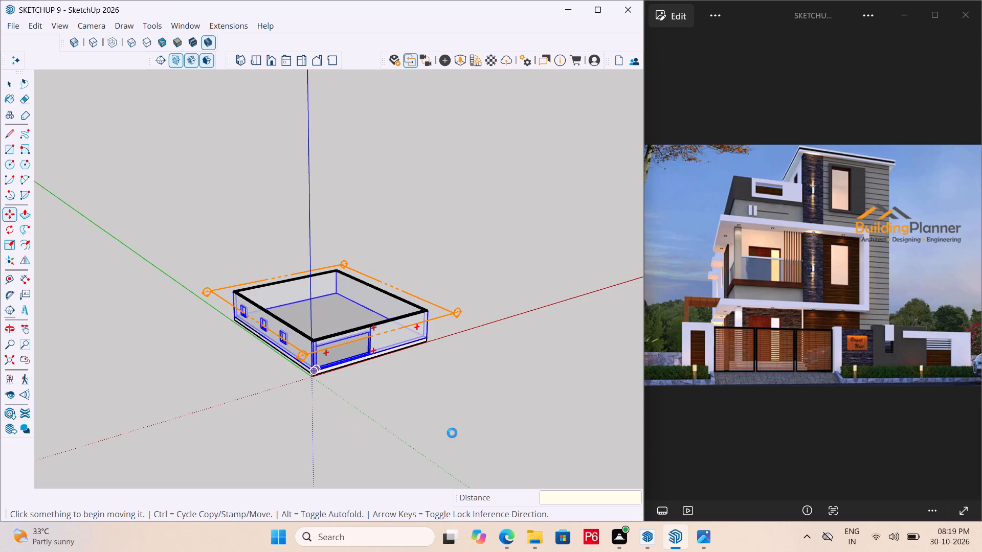
pyautogui.moveTo(452, 433); pyautogui.dragTo(452, 432, button='middle')
pyautogui.moveTo(302, 345); pyautogui.dragTo(505, 351, button='middle')
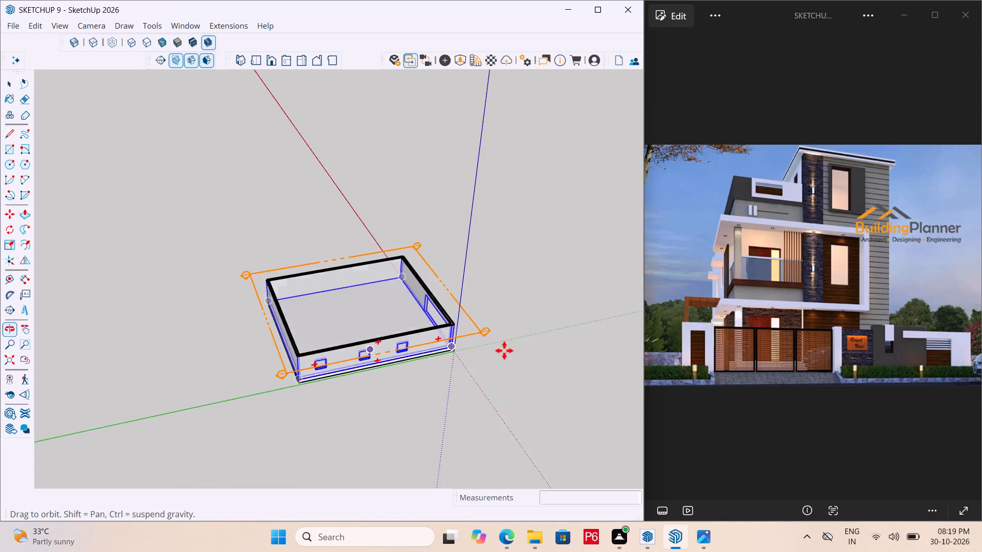
pyautogui.scroll(12, 418, 294)
pyautogui.scroll(-1, 513, 317)
pyautogui.moveTo(512, 317); pyautogui.dragTo(153, 261, button='middle')
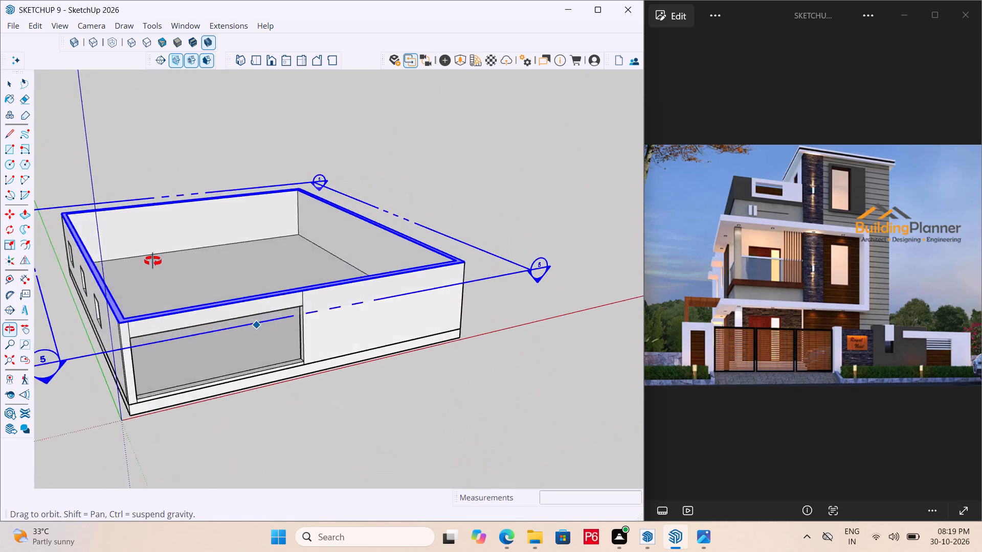
pyautogui.moveTo(153, 261); pyautogui.dragTo(247, 264, button='middle')
pyautogui.scroll(-6, 395, 277)
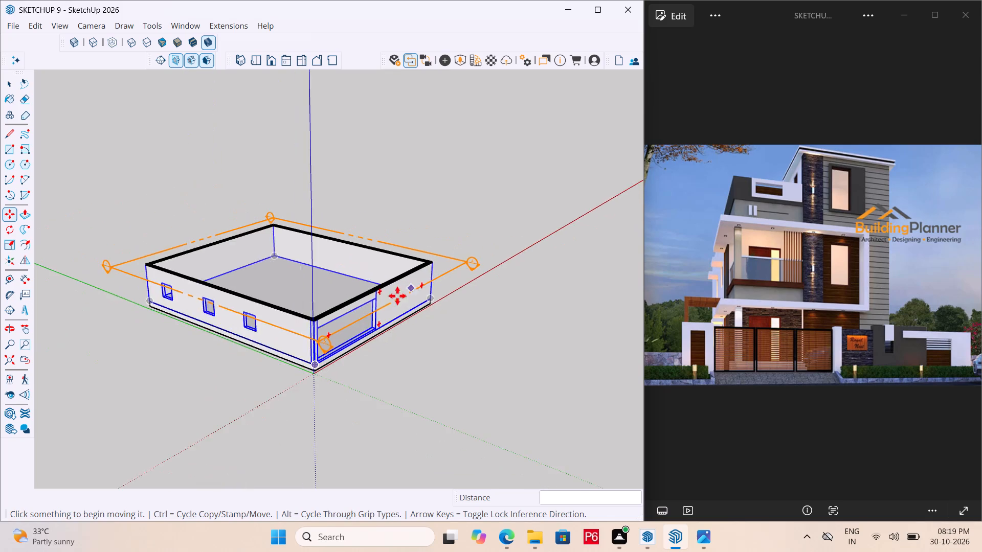
pyautogui.moveTo(371, 302); pyautogui.dragTo(307, 337, button='middle')
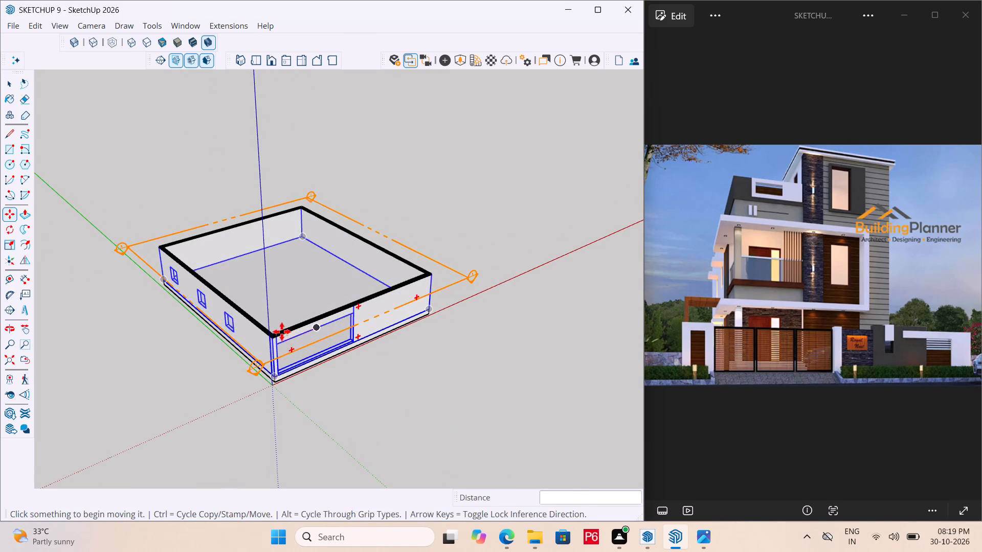
pyautogui.scroll(4, 288, 315)
pyautogui.moveTo(237, 346); pyautogui.dragTo(282, 335, button='middle')
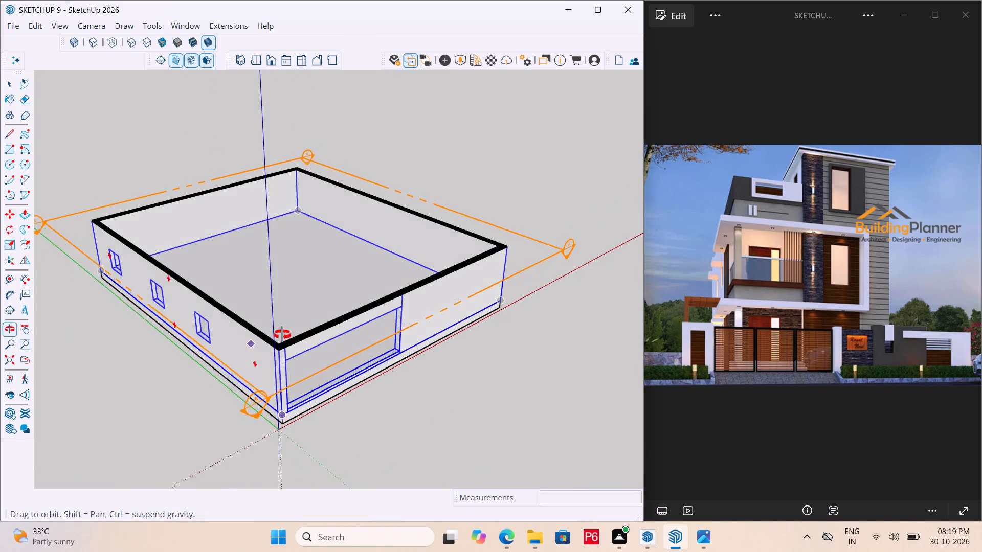
pyautogui.moveTo(282, 335); pyautogui.dragTo(362, 311, button='middle')
pyautogui.press('r')
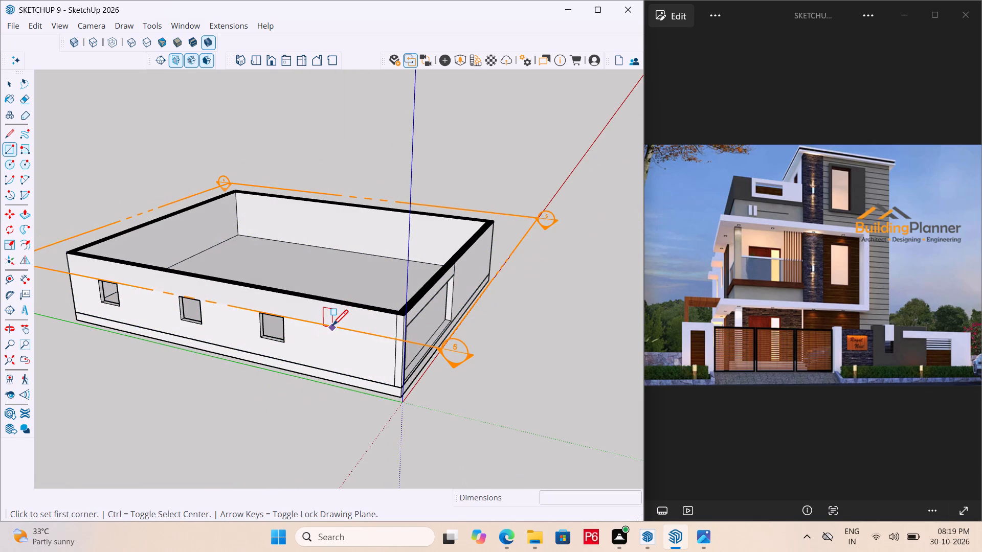
pyautogui.press('space')
pyautogui.click(332, 326)
pyautogui.tripleClick(328, 341)
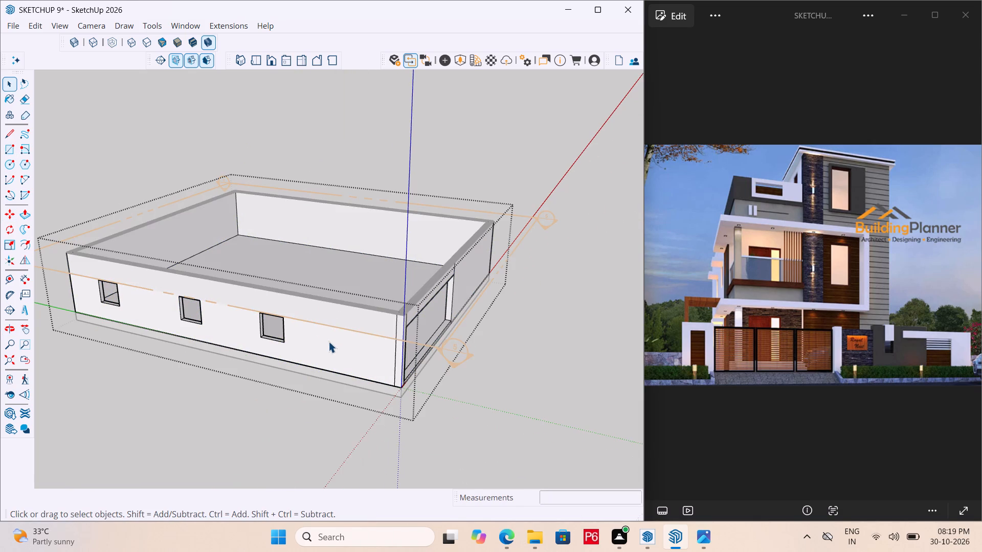
pyautogui.press('r')
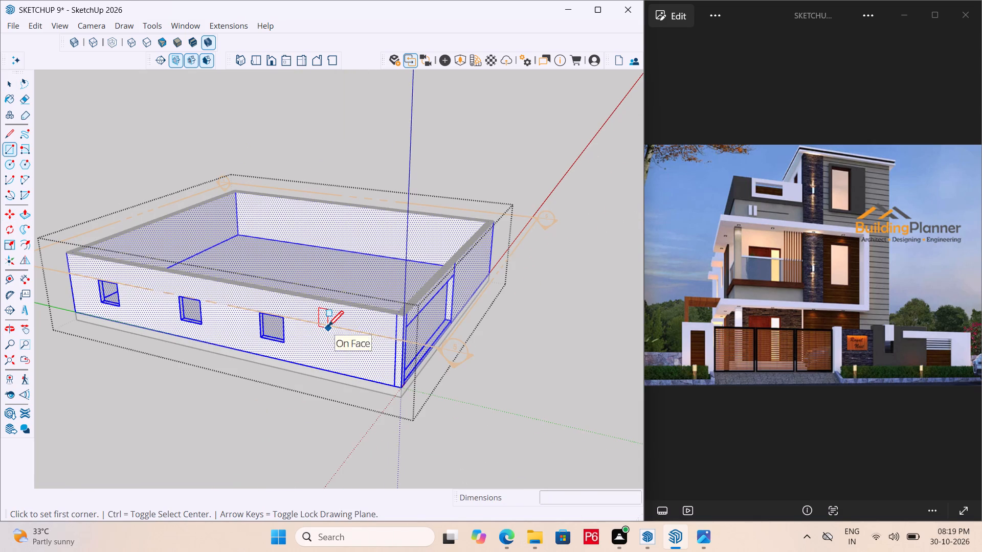
pyautogui.click(328, 328)
pyautogui.click(373, 369)
# Push the side wall rectangle inward through the wall thickness to cut an opening, and save the model.
pyautogui.press('space')
pyautogui.click(351, 349)
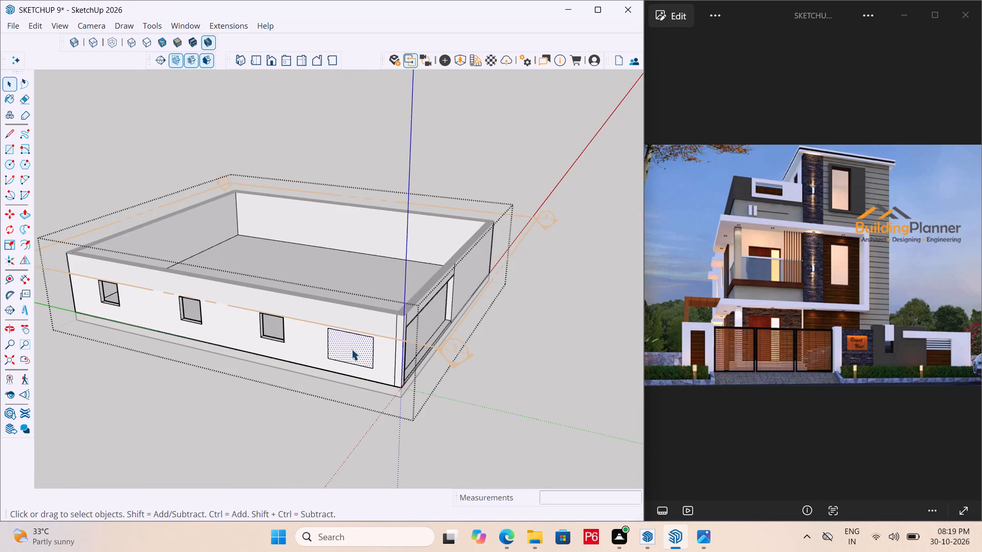
pyautogui.press('p')
pyautogui.press('p')
pyautogui.click(349, 348)
pyautogui.scroll(3, 354, 343)
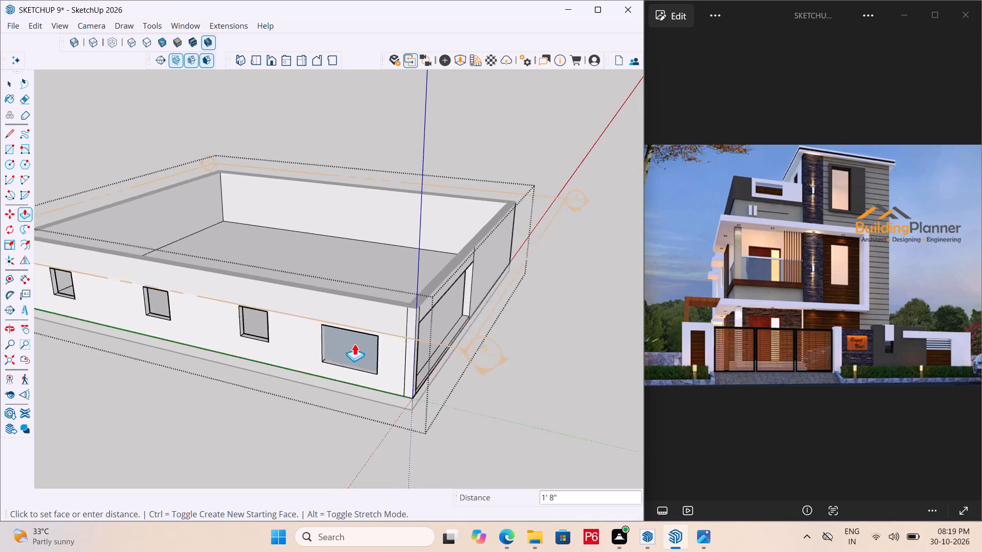
pyautogui.scroll(2, 354, 343)
pyautogui.moveTo(369, 250); pyautogui.dragTo(3, 336, button='middle')
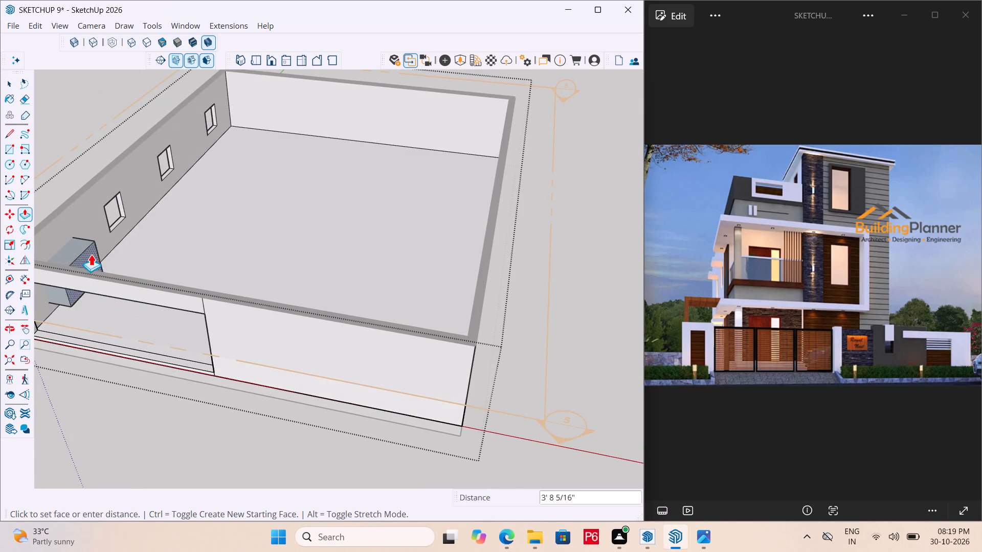
pyautogui.click(84, 217)
pyautogui.moveTo(97, 328); pyautogui.dragTo(242, 243, button='middle')
pyautogui.hotkey('ctrl', 's')
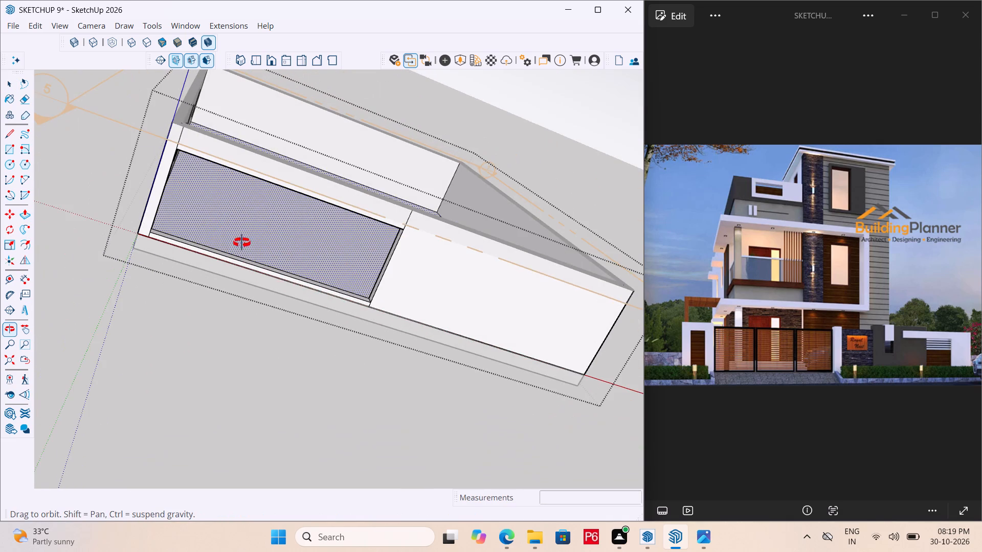
# Save the model with the ground-floor front and side wall openings cut near the corner.
pyautogui.hotkey('ctrl', 's')
pyautogui.hotkey('ctrl', 's')
pyautogui.hotkey('ctrl', 's')
pyautogui.hotkey('ctrl', 's')
pyautogui.hotkey('ctrl', 's')
pyautogui.hotkey('ctrl', 's')
pyautogui.hotkey('ctrl', 's')
pyautogui.scroll(-7, 233, 246)
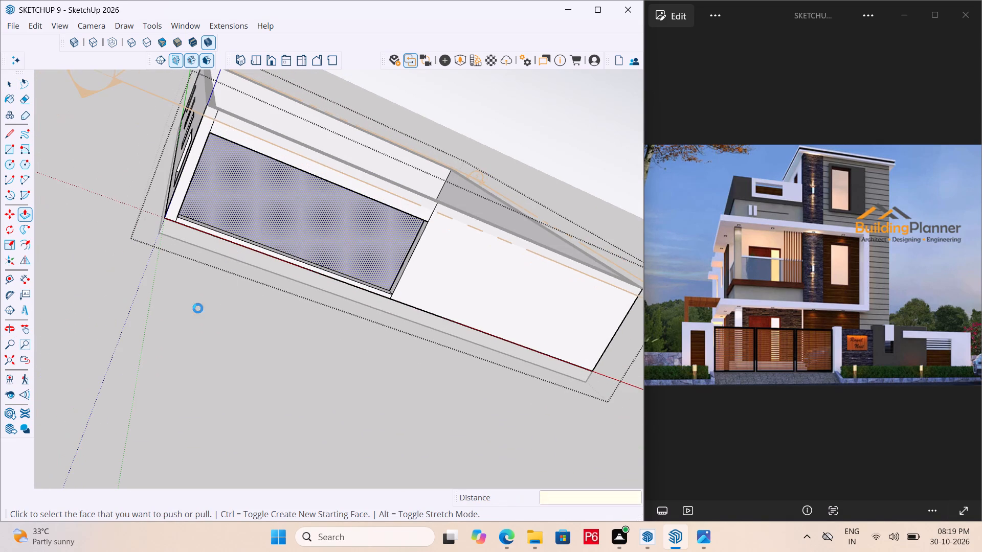
pyautogui.moveTo(167, 322); pyautogui.dragTo(452, 225, button='middle')
pyautogui.moveTo(358, 262); pyautogui.dragTo(292, 397, button='middle')
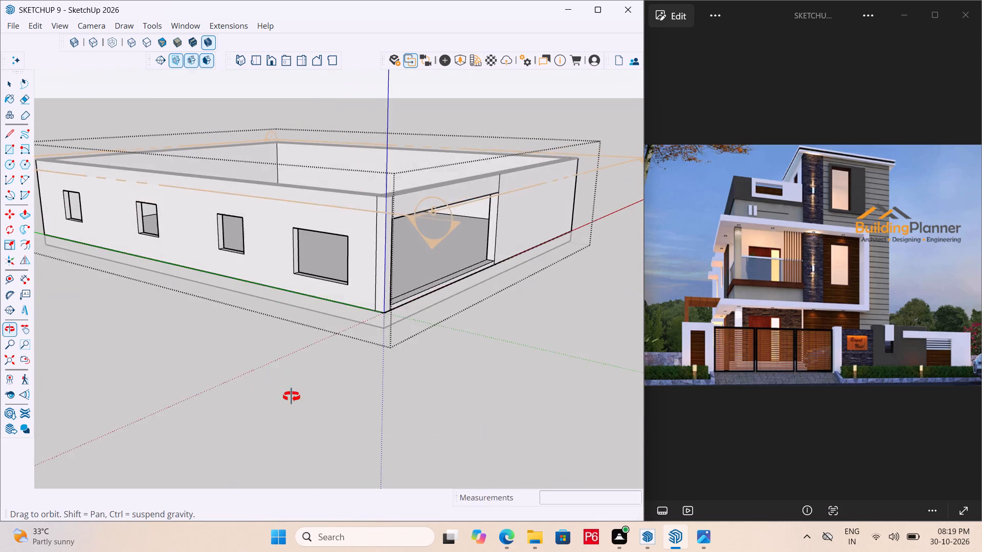
pyautogui.moveTo(292, 397); pyautogui.dragTo(289, 415, button='middle')
pyautogui.scroll(-3, 392, 233)
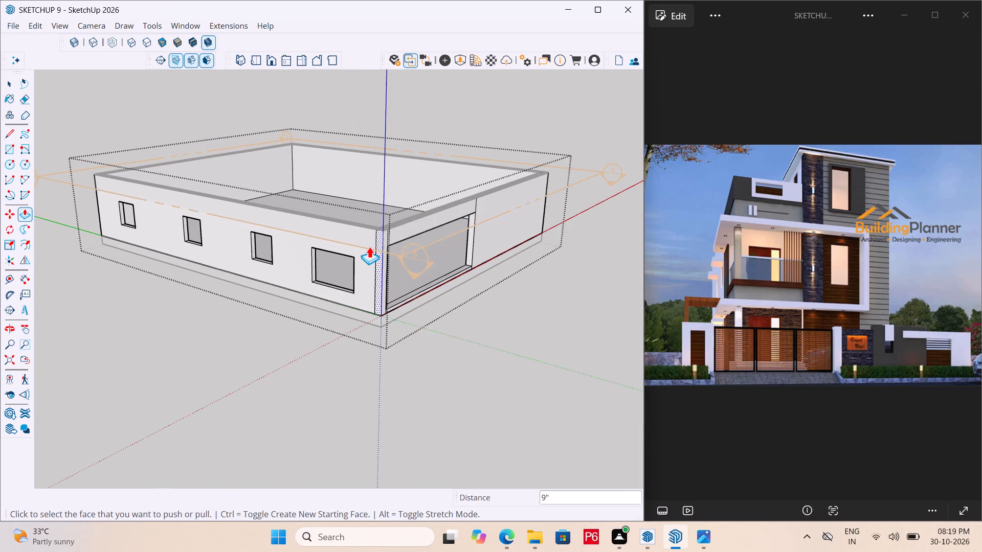
pyautogui.scroll(-1, 369, 246)
pyautogui.hotkey('ctrl', 's')
pyautogui.hotkey('ctrl', 's')
pyautogui.hotkey('ctrl', 's')
pyautogui.hotkey('ctrl', 's')
pyautogui.hotkey('ctrl', 's')
pyautogui.hotkey('ctrl', 's')
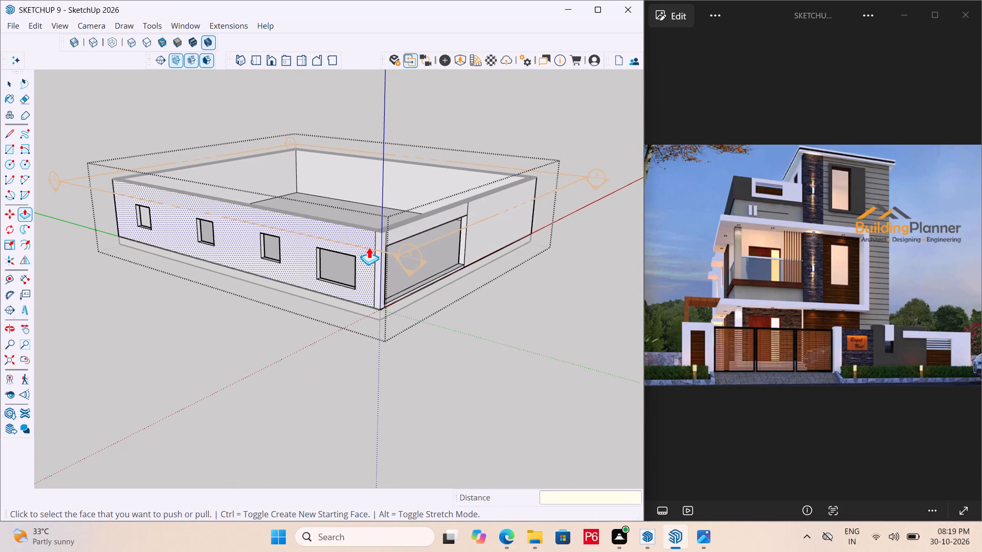
pyautogui.hotkey('ctrl', 's')
pyautogui.hotkey('ctrl', 's')
pyautogui.hotkey('ctrl', 's')
pyautogui.hotkey('ctrl', 's')
pyautogui.hotkey('ctrl', 's')
# Leave the ground-floor wall group and delete the horizontal section plane cutting through the ground floor.
pyautogui.press('space')
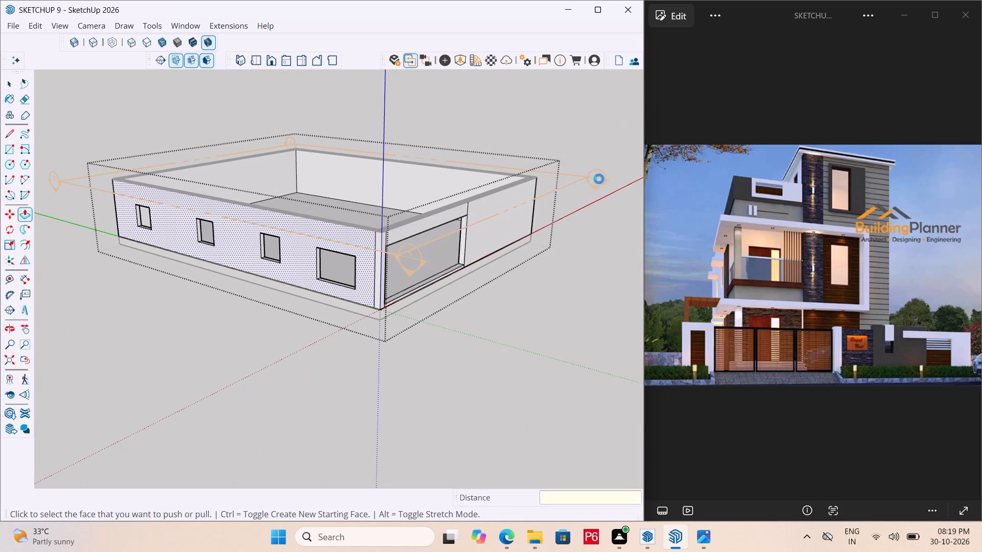
pyautogui.press('space')
pyautogui.press('space')
pyautogui.click(598, 181)
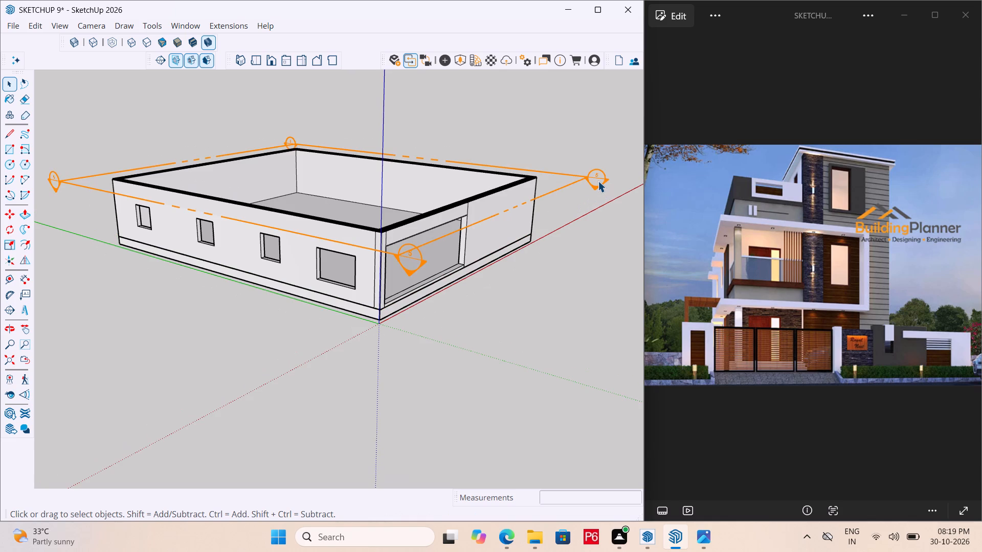
pyautogui.press('Delete')
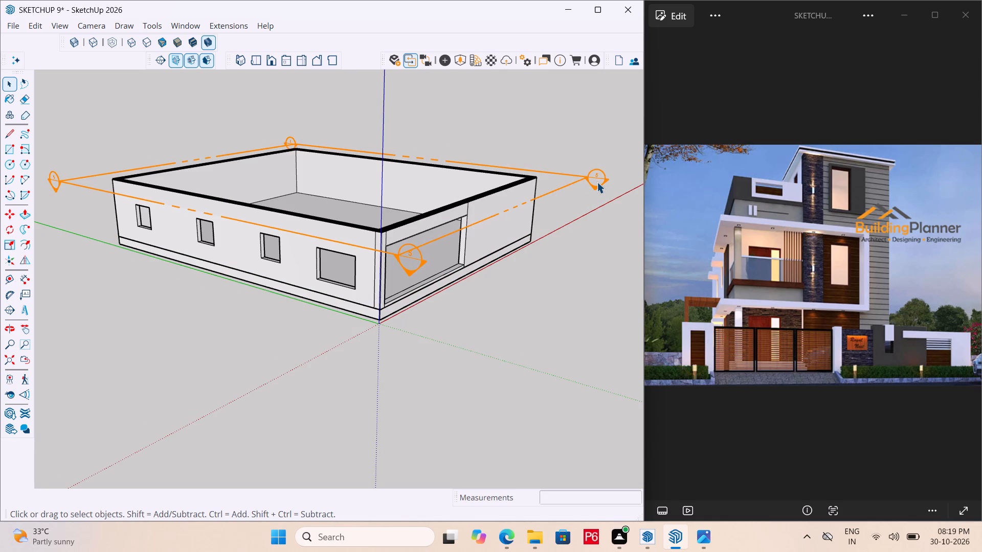
pyautogui.click(597, 182)
pyautogui.press('Delete')
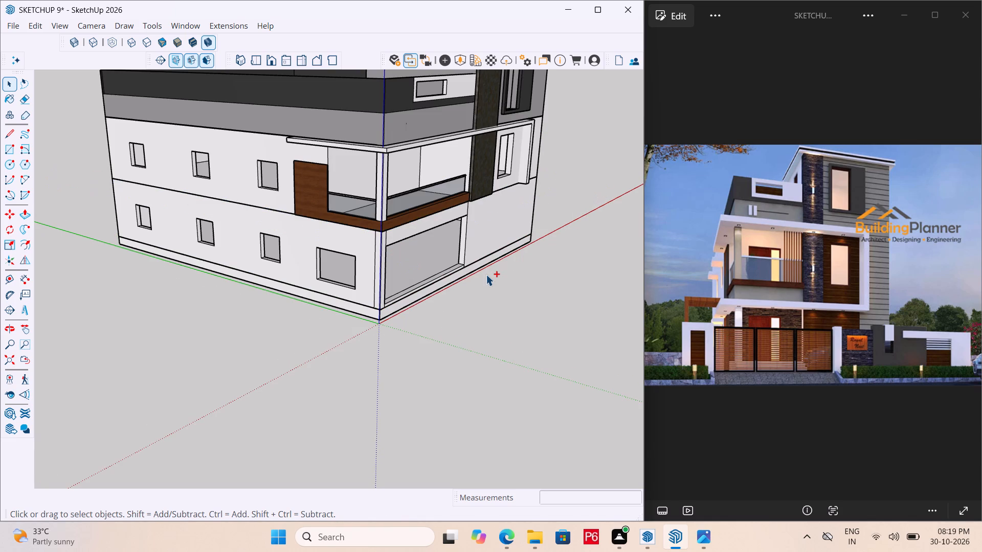
# Save the model with the ground-floor section plane removed.
pyautogui.hotkey('ctrl', 's')
pyautogui.hotkey('ctrl', 's')
pyautogui.hotkey('ctrl', 's')
pyautogui.hotkey('ctrl', 's')
pyautogui.hotkey('ctrl', 's')
pyautogui.hotkey('ctrl', 's')
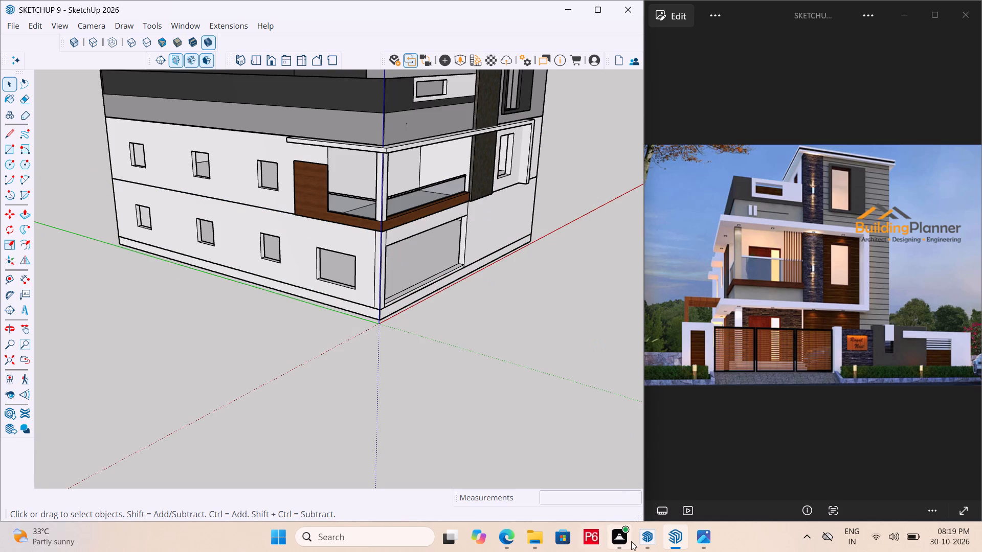
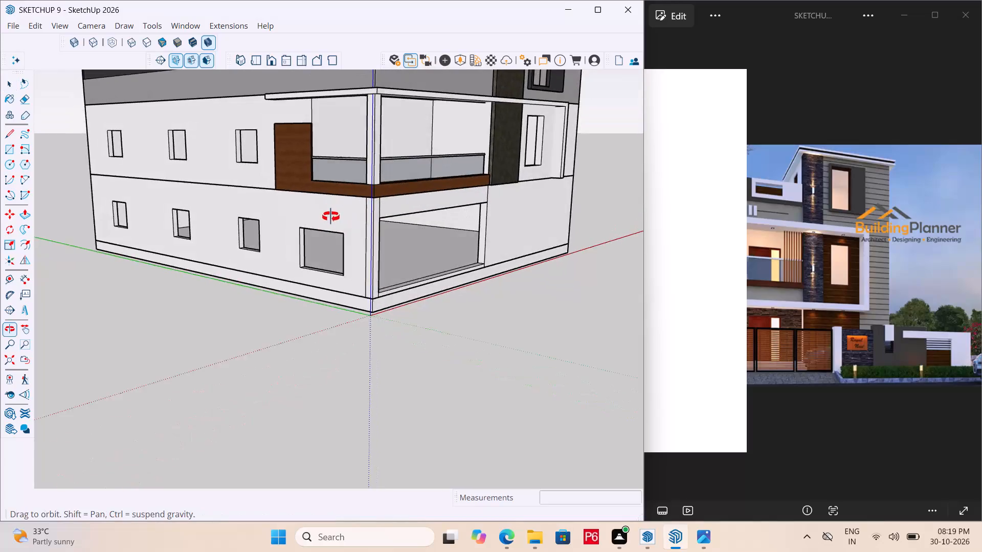
# Open the ground-floor group and push the top face of the side-wall window nearest the corner up about 1' 11 5/8".
pyautogui.scroll(4, 362, 193)
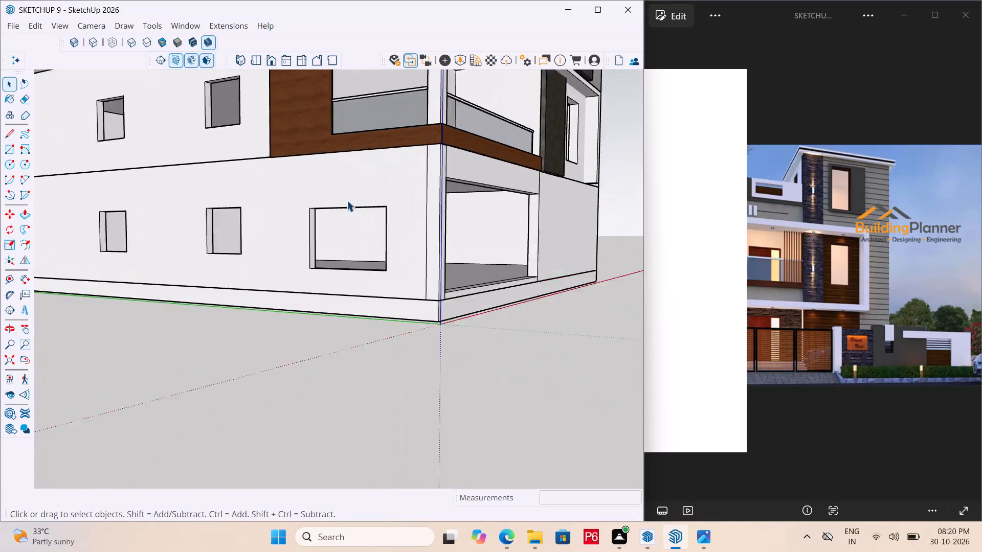
pyautogui.scroll(3, 347, 200)
pyautogui.moveTo(362, 203); pyautogui.dragTo(354, 155, button='middle')
pyautogui.scroll(4, 354, 155)
pyautogui.click(388, 200)
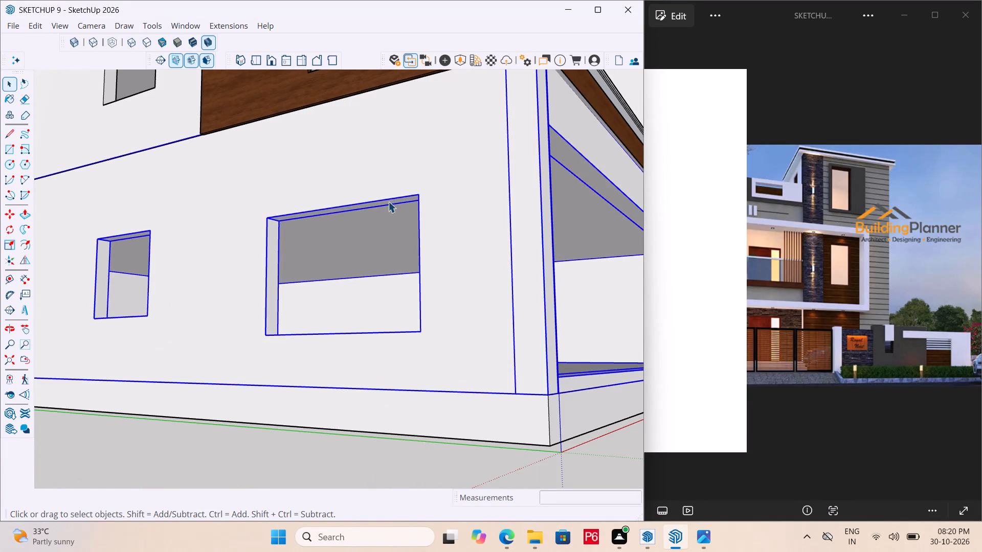
pyautogui.doubleClick(388, 201)
pyautogui.click(389, 202)
pyautogui.press('p')
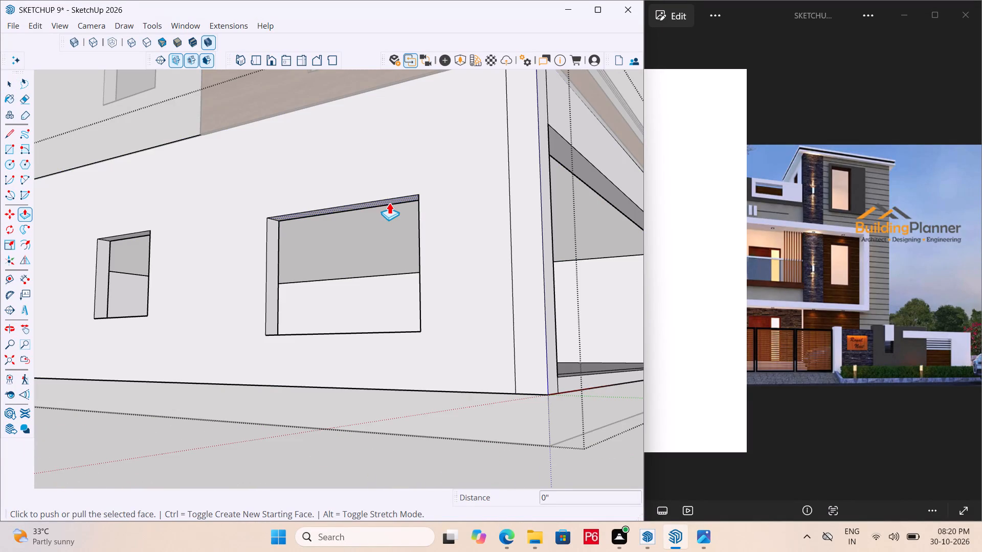
pyautogui.click(389, 202)
pyautogui.click(599, 182)
# Push the same window opening's sill face down about 1' 5 13/16", level with the front opening's base.
pyautogui.scroll(-1, 520, 178)
pyautogui.moveTo(500, 233); pyautogui.dragTo(461, 387, button='middle')
pyautogui.scroll(-5, 363, 201)
pyautogui.scroll(4, 364, 306)
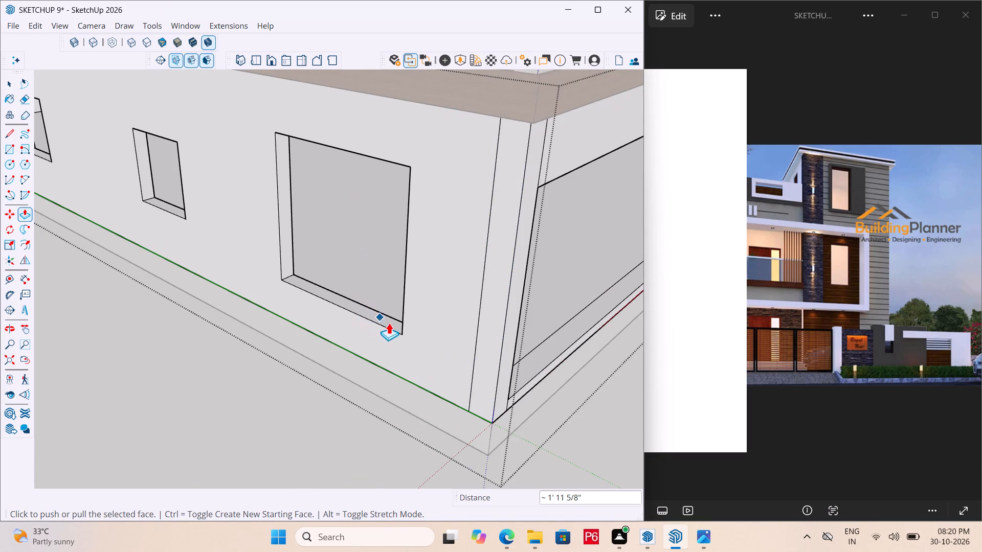
pyautogui.press('space')
pyautogui.click(389, 323)
pyautogui.press('p')
pyautogui.click(389, 323)
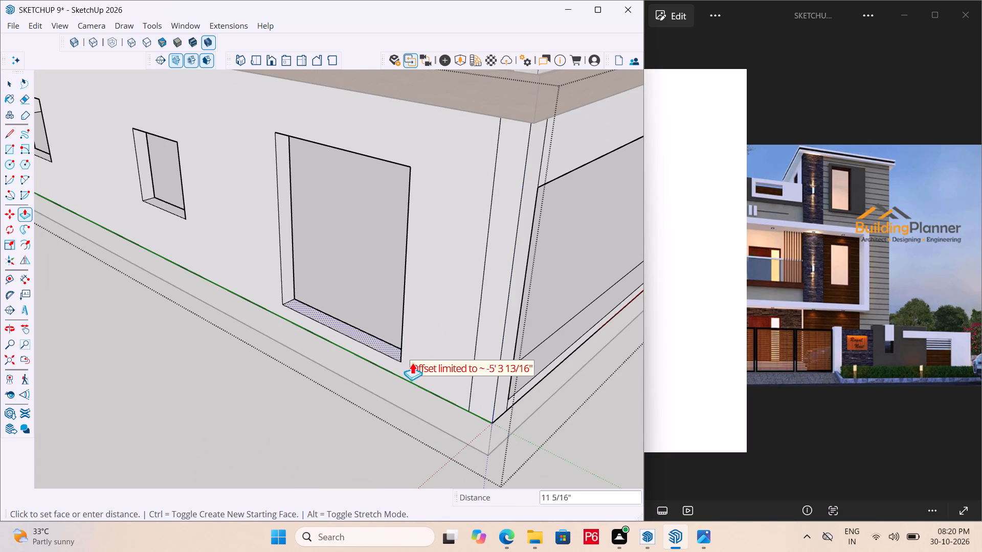
pyautogui.click(535, 357)
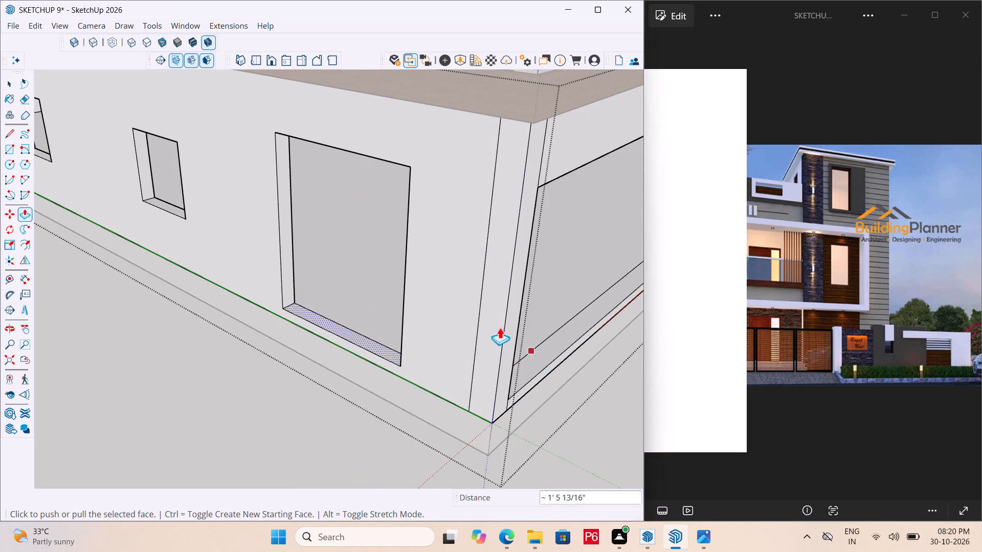
# Push the opening's corner-side jamb toward the building corner by about 4 15/16", and again by about 2' 10 1/8" to the corner column line.
pyautogui.scroll(-5, 405, 298)
pyautogui.moveTo(390, 313); pyautogui.dragTo(844, 263, button='middle')
pyautogui.scroll(5, 417, 277)
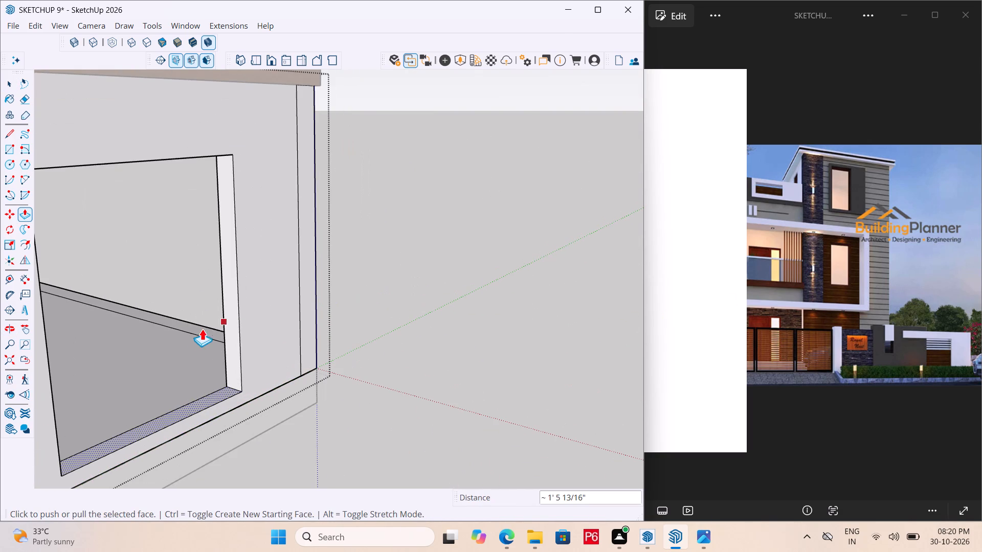
pyautogui.press('space')
pyautogui.click(232, 323)
pyautogui.click(231, 317)
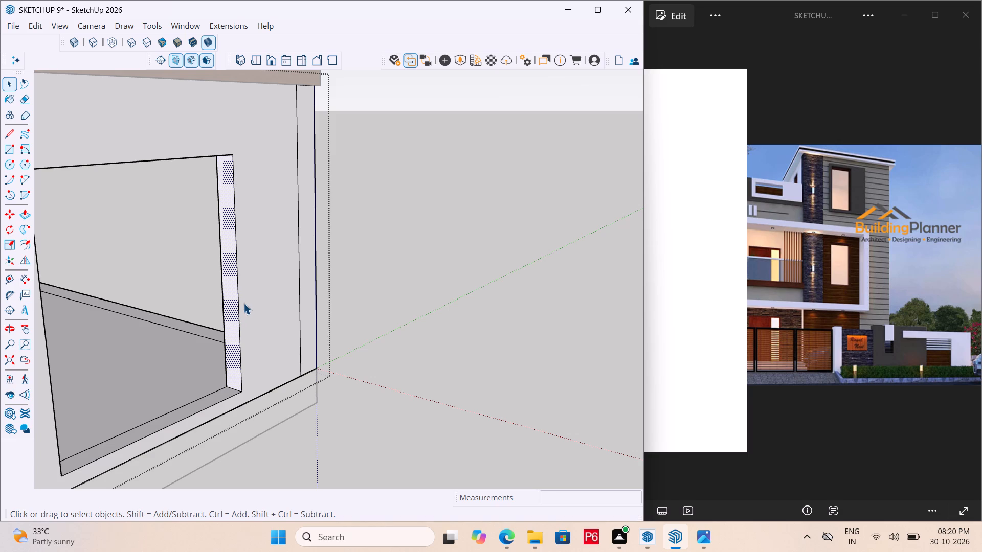
pyautogui.press('p')
pyautogui.moveTo(229, 321); pyautogui.dragTo(237, 318)
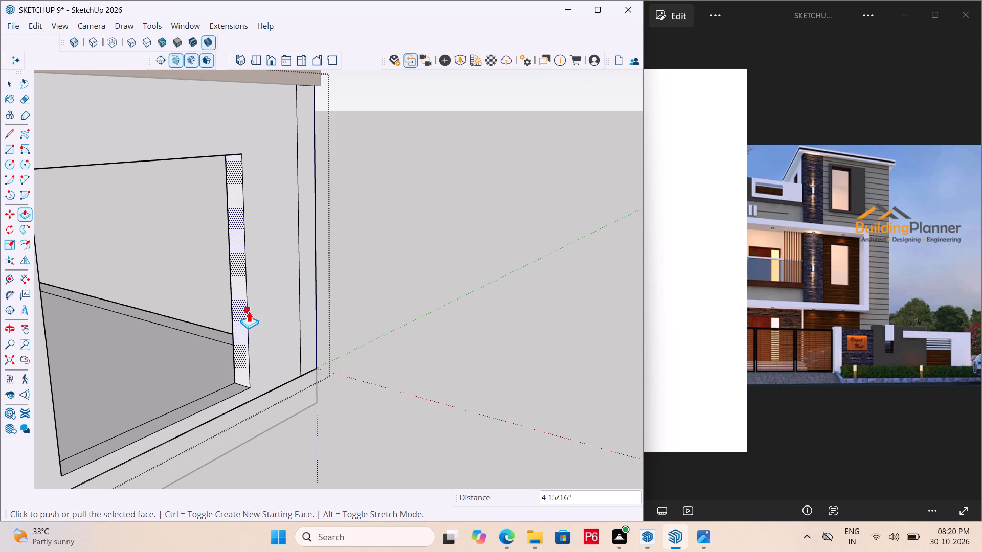
pyautogui.click(249, 311)
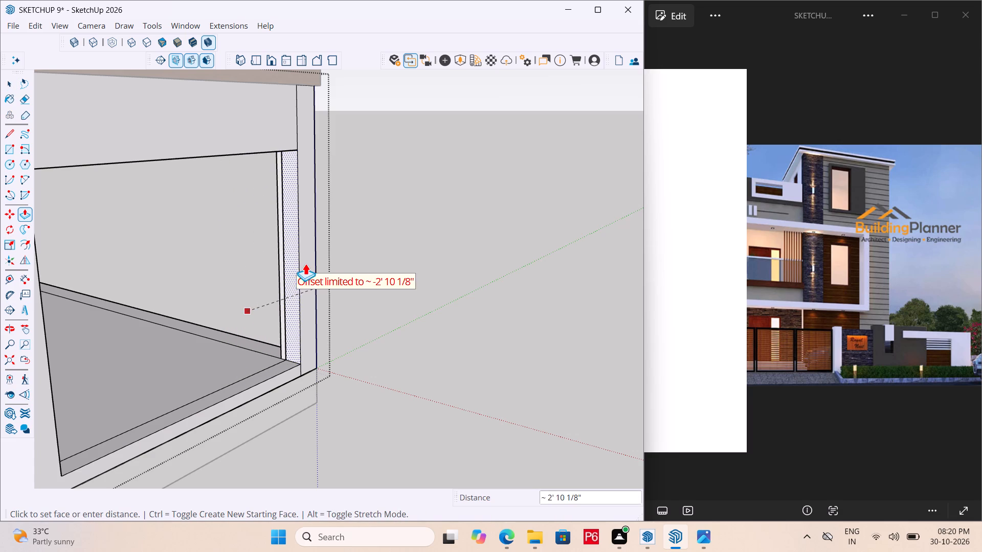
pyautogui.click(305, 263)
# Erase the extra vertical edge on the enlarged side opening's corner-side jamb and save the model.
pyautogui.scroll(1, 284, 294)
pyautogui.moveTo(284, 294); pyautogui.dragTo(304, 324, button='middle')
pyautogui.scroll(5, 304, 324)
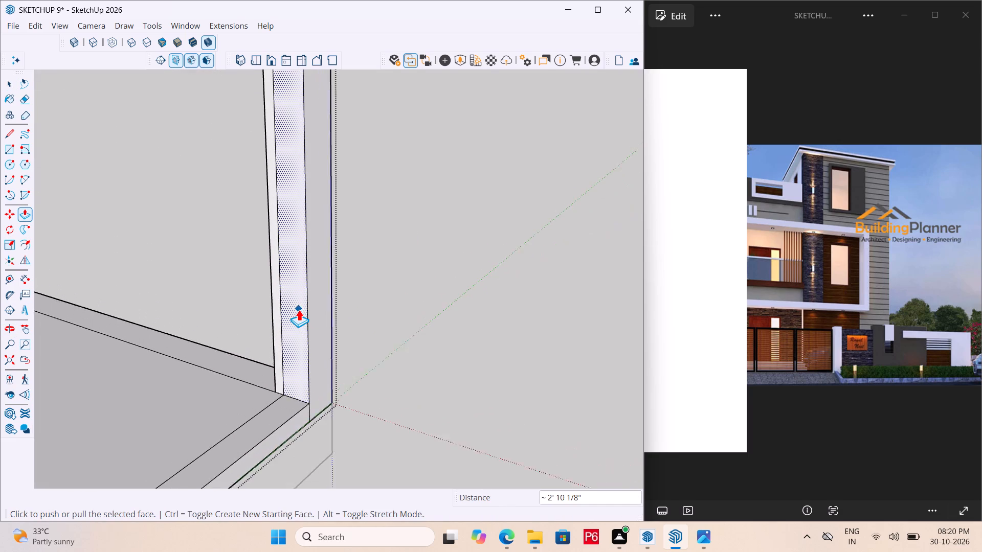
pyautogui.scroll(1, 299, 309)
pyautogui.press('e')
pyautogui.moveTo(276, 287); pyautogui.dragTo(274, 270)
pyautogui.scroll(-7, 342, 304)
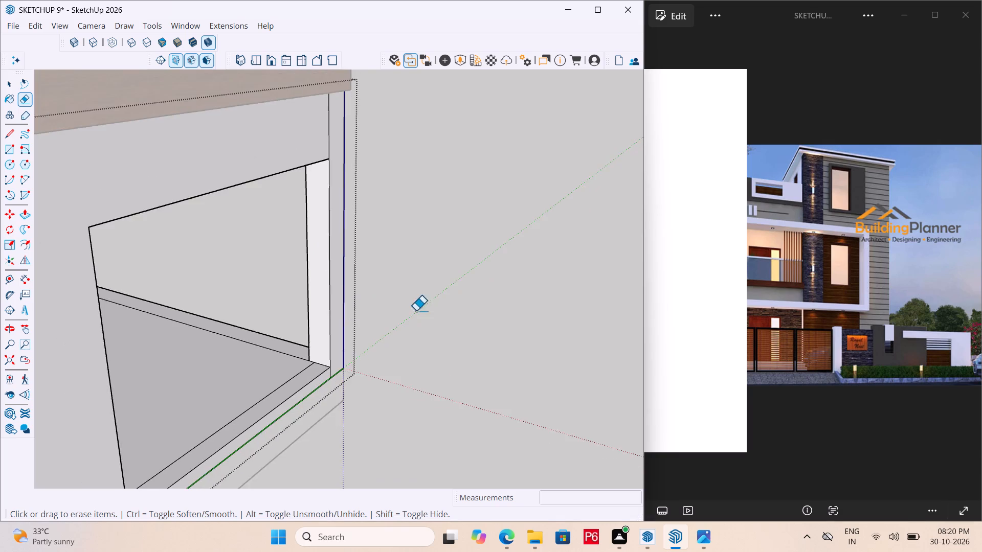
pyautogui.scroll(-4, 416, 311)
pyautogui.moveTo(360, 403); pyautogui.dragTo(113, 394, button='middle')
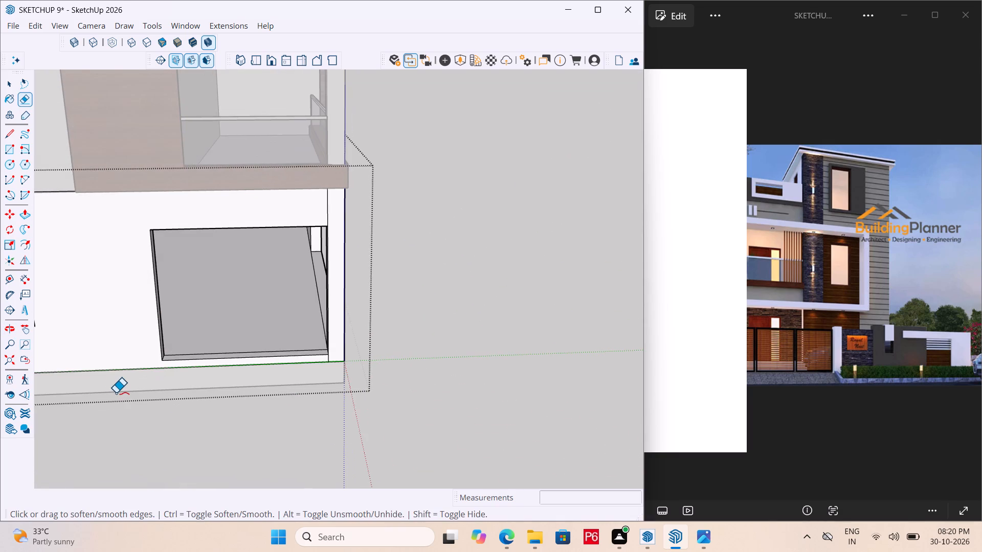
pyautogui.hotkey('ctrl', 's')
pyautogui.hotkey('ctrl', 's')
pyautogui.hotkey('ctrl', 's')
pyautogui.hotkey('ctrl', 's')
pyautogui.keyDown('ctrl'); pyautogui.scroll(5, 332, 389); pyautogui.keyUp('ctrl')
pyautogui.hotkey('ctrl', 's')
pyautogui.hotkey('ctrl', 's')
pyautogui.hotkey('ctrl', 's')
pyautogui.hotkey('ctrl', 's')
# Erase the leftover vertical edge segments above and below the side opening near the corner, and save the model.
pyautogui.keyDown('ctrl'); pyautogui.scroll(5, 332, 368); pyautogui.keyUp('ctrl')
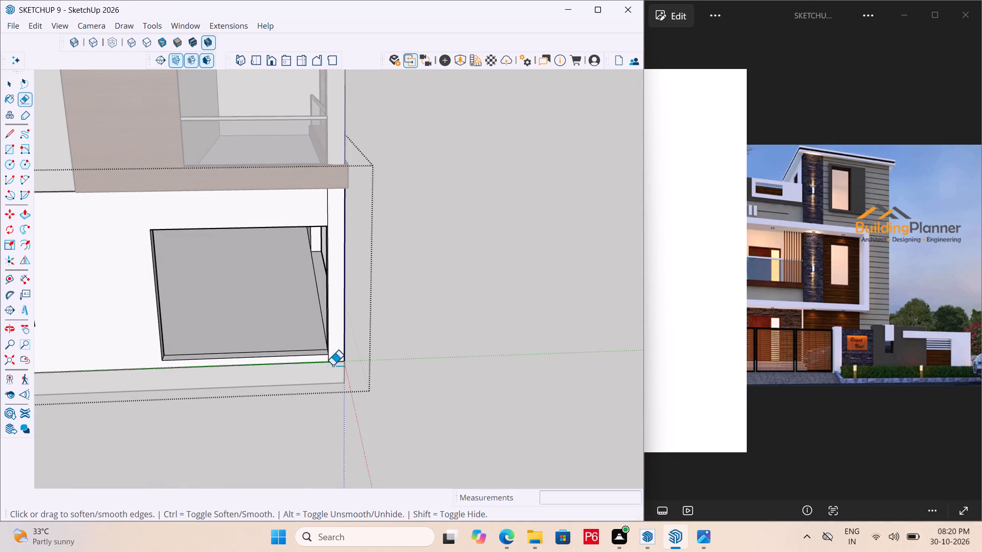
pyautogui.scroll(16, 332, 365)
pyautogui.click(314, 328)
pyautogui.scroll(-18, 379, 426)
pyautogui.scroll(3, 361, 160)
pyautogui.moveTo(348, 241); pyautogui.dragTo(321, 228)
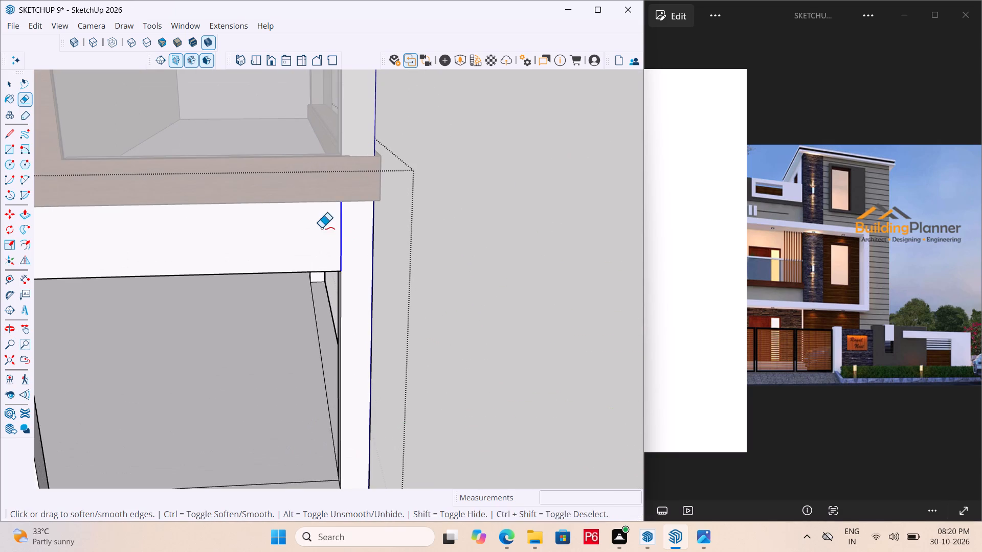
pyautogui.moveTo(321, 228); pyautogui.dragTo(319, 226)
pyautogui.scroll(-5, 490, 295)
pyautogui.hotkey('ctrl', 's')
pyautogui.hotkey('ctrl', 's')
pyautogui.hotkey('ctrl', 's')
pyautogui.hotkey('ctrl', 's')
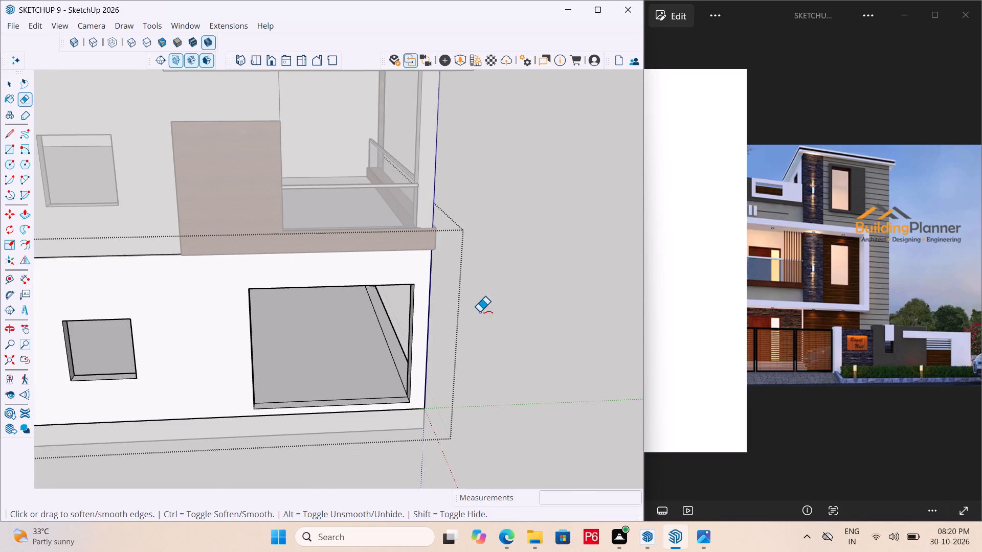
pyautogui.hotkey('ctrl', 's')
# Erase the vertical wall edges above both ends of the large front opening on the ground floor.
pyautogui.keyDown('ctrl'); pyautogui.scroll(-4, 475, 320); pyautogui.keyUp('ctrl')
pyautogui.moveTo(442, 336); pyautogui.dragTo(218, 333, button='middle')
pyautogui.scroll(-2, 393, 336)
pyautogui.moveTo(296, 318); pyautogui.dragTo(133, 310, button='middle')
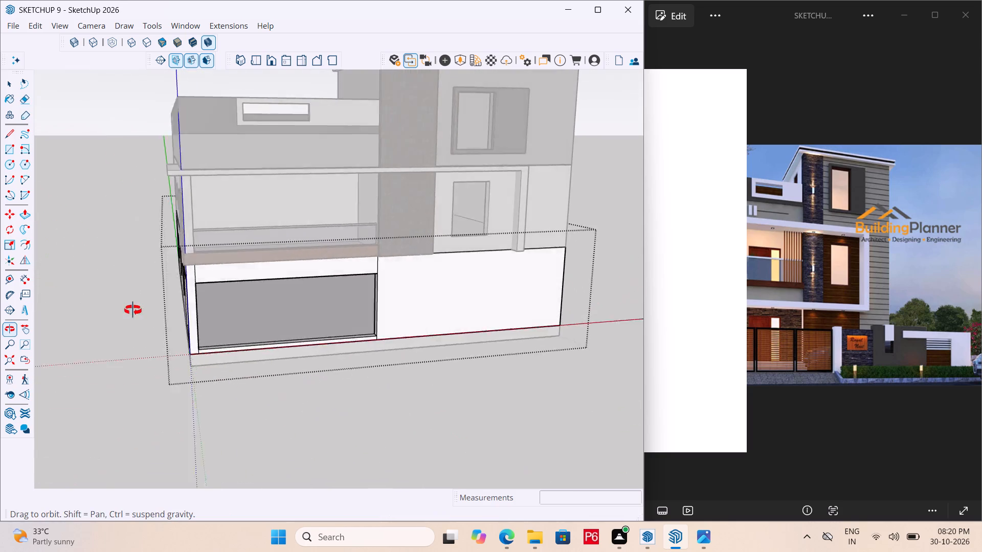
pyautogui.moveTo(133, 310); pyautogui.dragTo(46, 305, button='middle')
pyautogui.scroll(8, 119, 259)
pyautogui.click(166, 249)
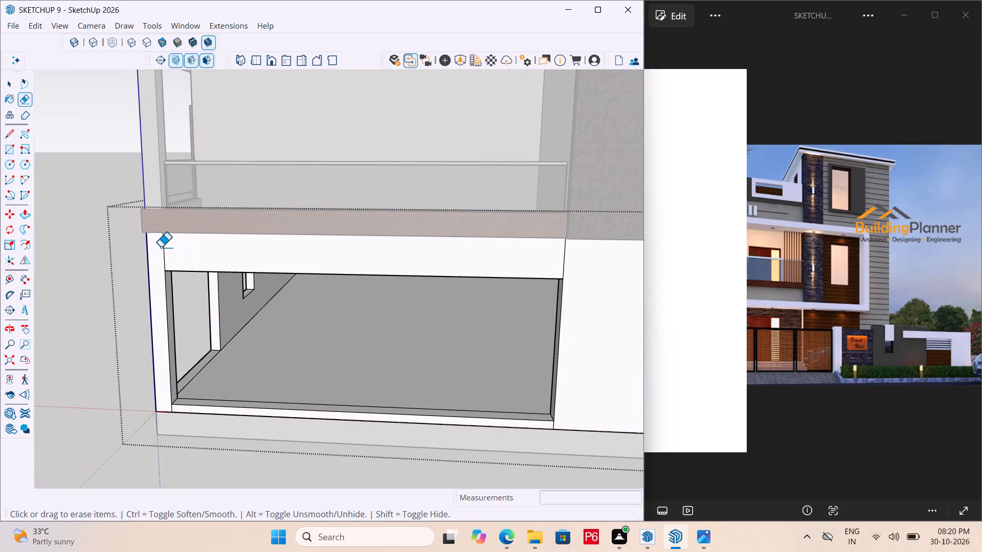
pyautogui.click(161, 247)
pyautogui.moveTo(161, 247); pyautogui.dragTo(167, 247)
pyautogui.doubleClick(167, 247)
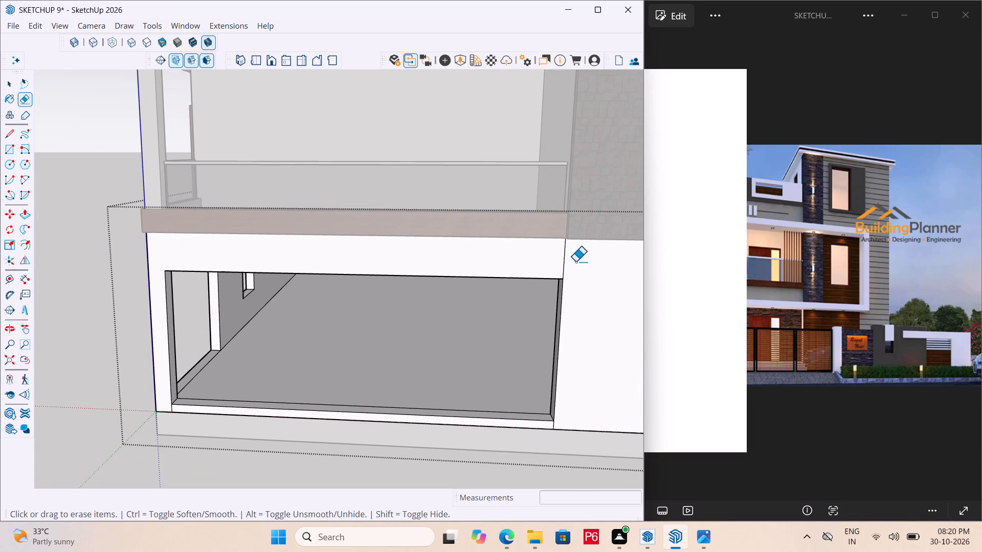
pyautogui.doubleClick(563, 256)
# Erase the short vertical edges below both ends of the large front opening and save the model.
pyautogui.scroll(-2, 344, 284)
pyautogui.scroll(12, 190, 391)
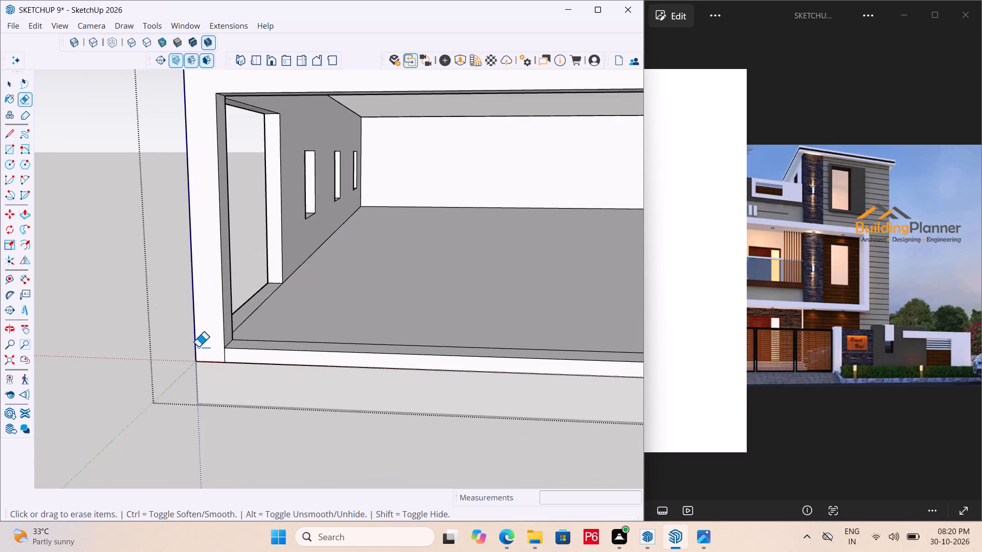
pyautogui.scroll(4, 198, 347)
pyautogui.moveTo(246, 357); pyautogui.dragTo(235, 354)
pyautogui.scroll(-6, 202, 344)
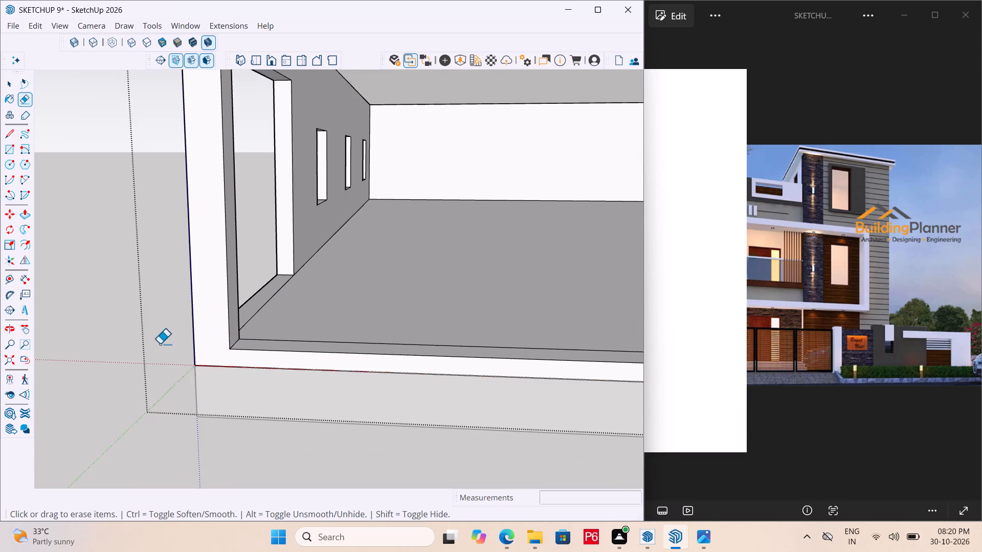
pyautogui.scroll(-13, 152, 348)
pyautogui.scroll(13, 672, 393)
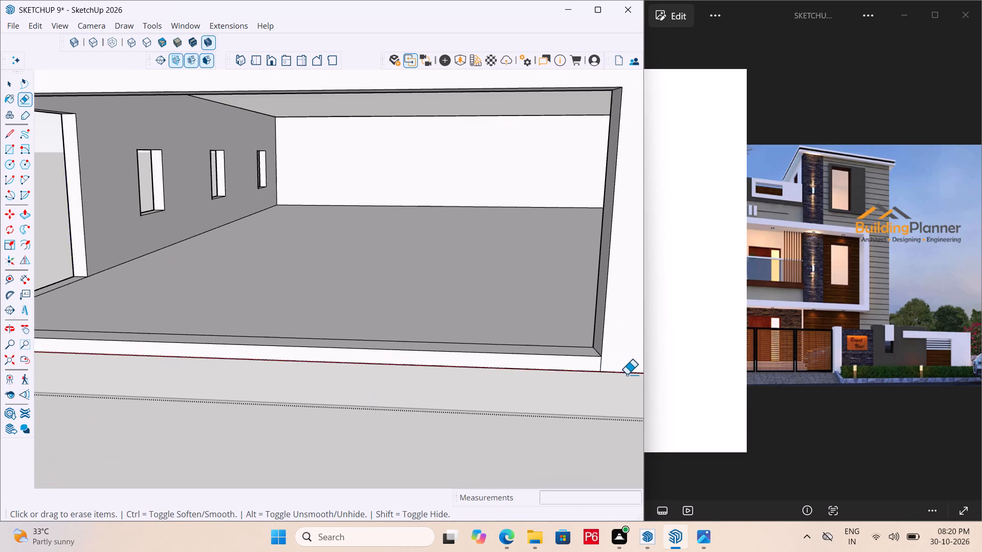
pyautogui.scroll(3, 627, 375)
pyautogui.moveTo(578, 355); pyautogui.dragTo(594, 355)
pyautogui.scroll(-5, 537, 368)
pyautogui.scroll(-3, 499, 325)
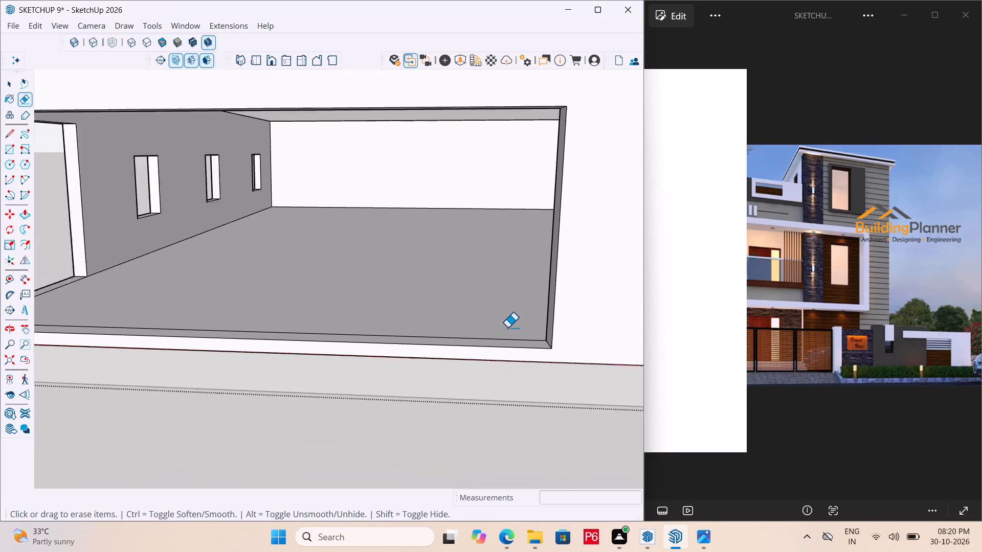
pyautogui.scroll(-8, 507, 328)
pyautogui.moveTo(353, 319); pyautogui.dragTo(426, 345, button='middle')
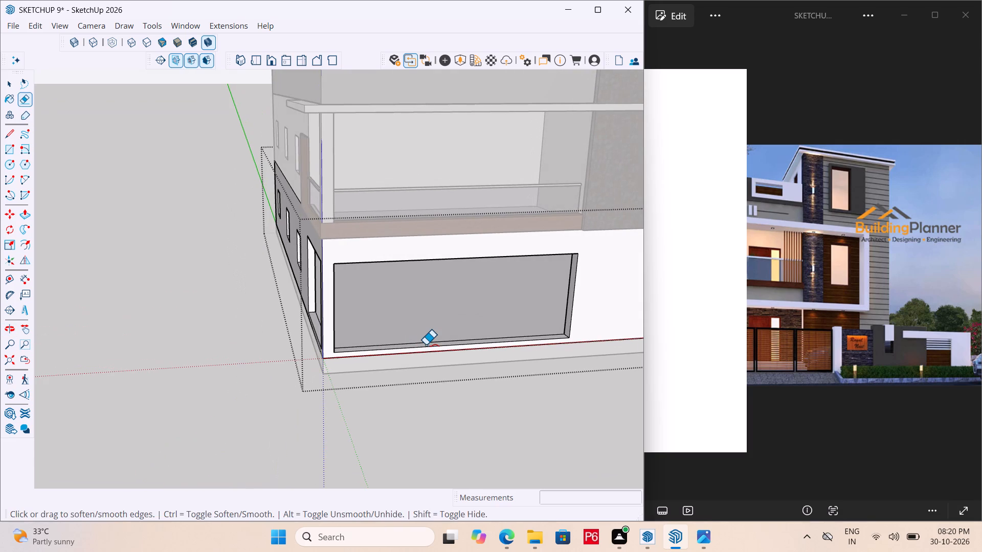
pyautogui.hotkey('ctrl', 's')
pyautogui.hotkey('ctrl', 's')
pyautogui.hotkey('ctrl', 's')
pyautogui.hotkey('ctrl', 's')
pyautogui.hotkey('ctrl', 's')
pyautogui.hotkey('ctrl', 's')
pyautogui.hotkey('ctrl', 's')
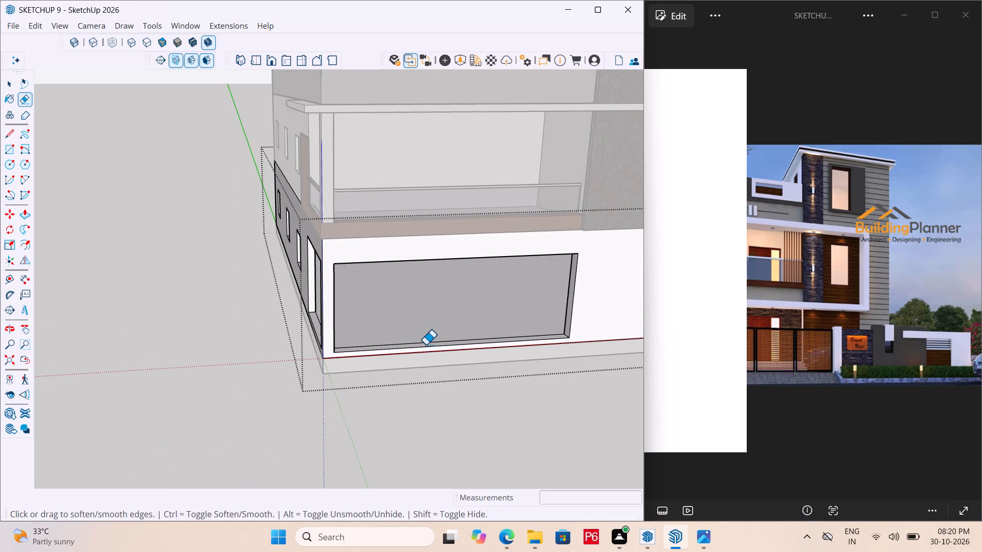
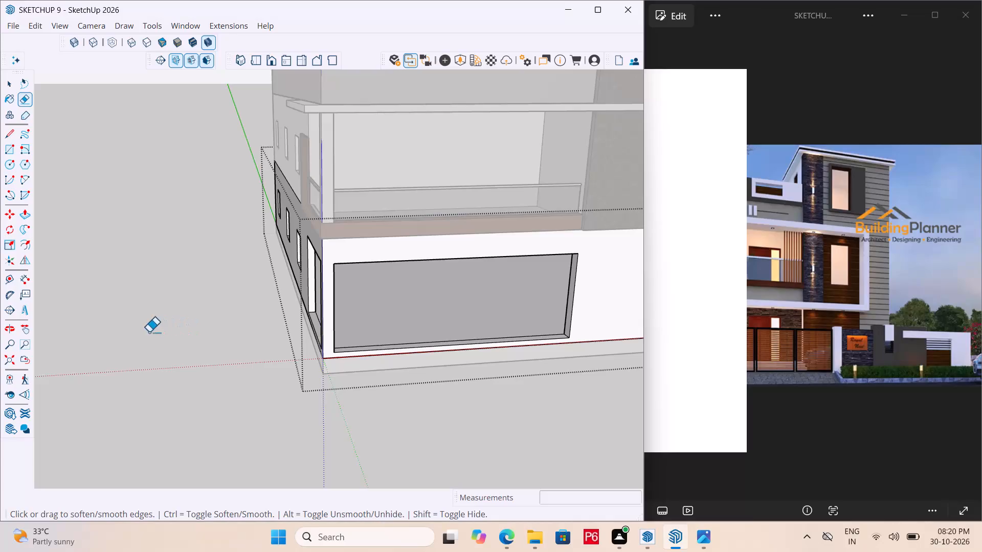
# Save the model and close the ground-floor group.
pyautogui.scroll(-10, 147, 334)
pyautogui.moveTo(161, 351); pyautogui.dragTo(199, 359, button='middle')
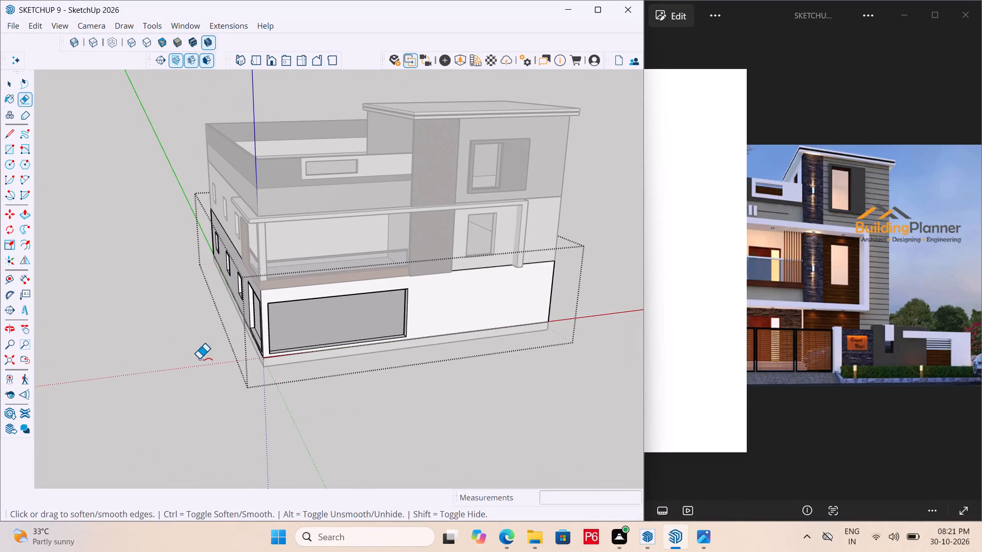
pyautogui.hotkey('ctrl', 's')
pyautogui.hotkey('ctrl', 's')
pyautogui.hotkey('ctrl', 's')
pyautogui.hotkey('ctrl', 's')
pyautogui.hotkey('ctrl', 's')
pyautogui.moveTo(318, 356); pyautogui.dragTo(404, 380, button='middle')
pyautogui.press('space')
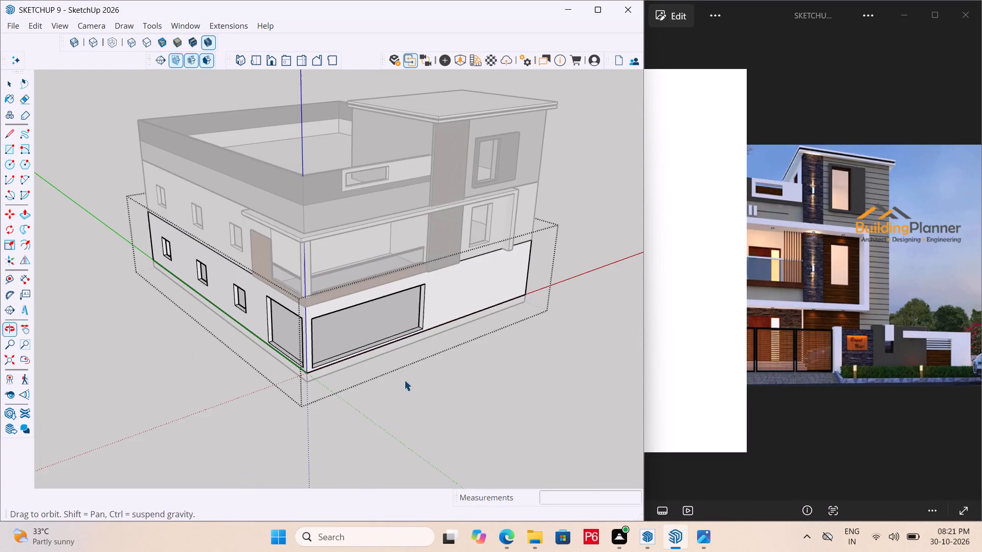
pyautogui.click(454, 364)
# Add a horizontal section plane with the default name and raise it about 11' 2" to cut through the ground-floor walls.
pyautogui.scroll(-4, 358, 344)
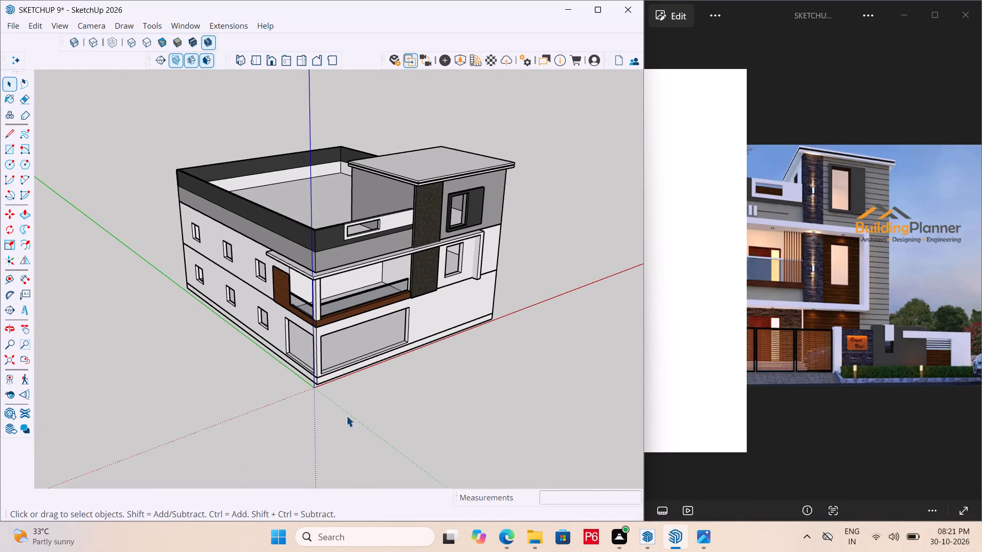
pyautogui.click(160, 58)
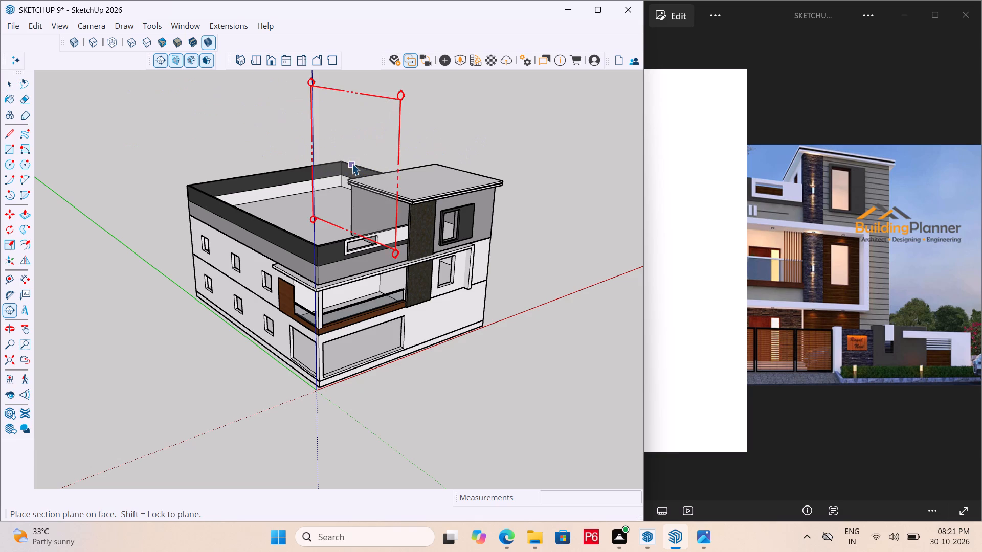
pyautogui.click(351, 157)
pyautogui.click(537, 302)
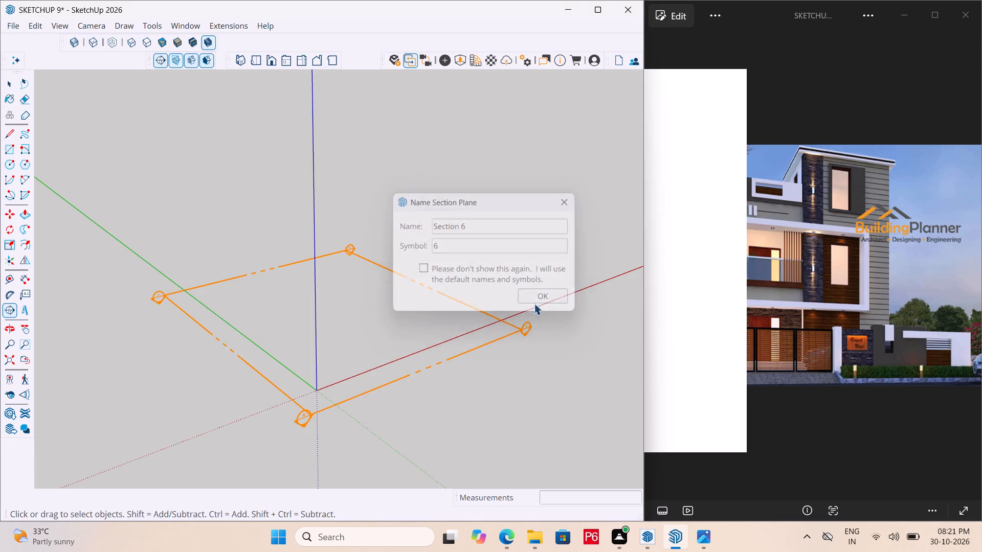
pyautogui.click(303, 419)
pyautogui.press('m')
pyautogui.click(303, 419)
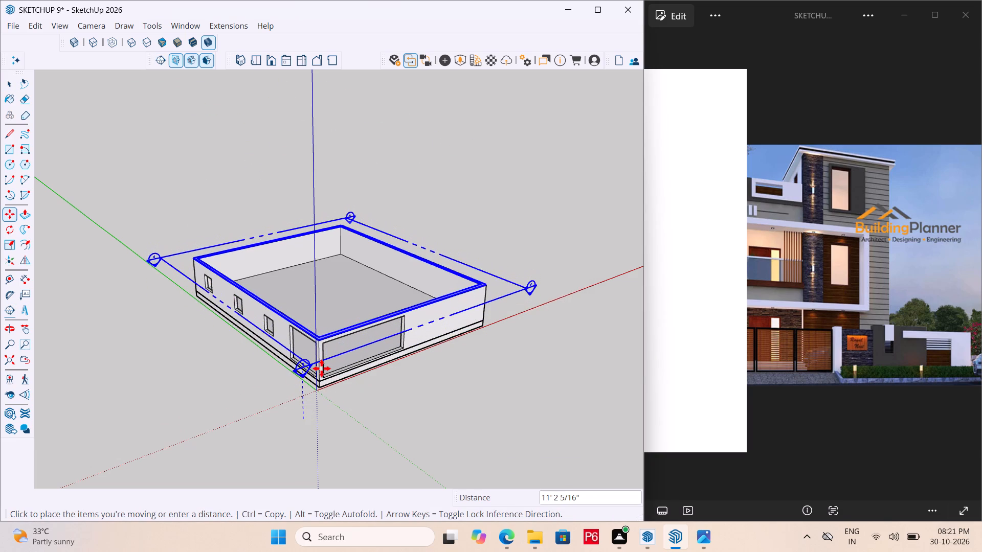
pyautogui.click(322, 369)
# Open the ground-floor group for editing, viewed from inside at the corner between the large front opening and the side opening.
pyautogui.moveTo(297, 350); pyautogui.dragTo(810, 425, button='middle')
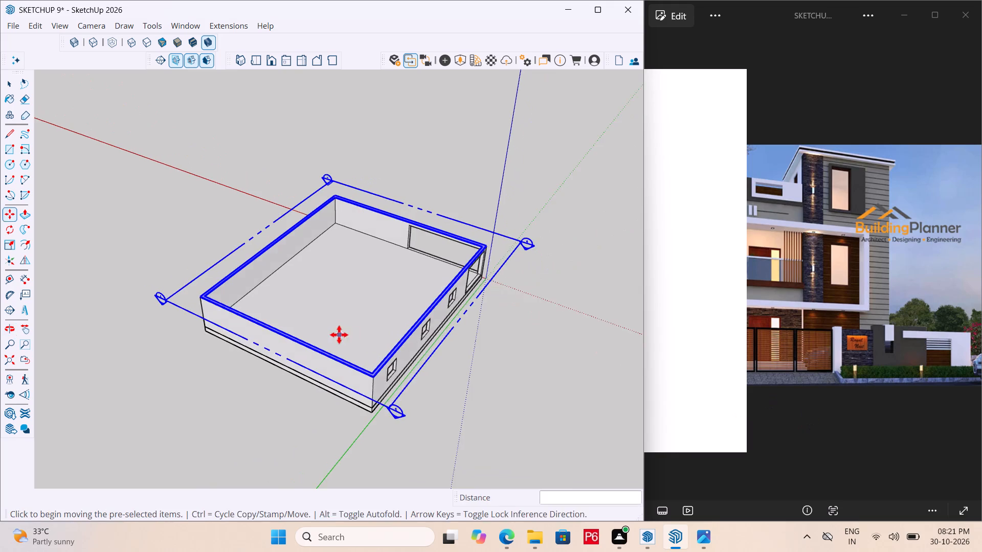
pyautogui.moveTo(346, 340); pyautogui.dragTo(581, 367, button='middle')
pyautogui.scroll(5, 442, 221)
pyautogui.scroll(11, 337, 214)
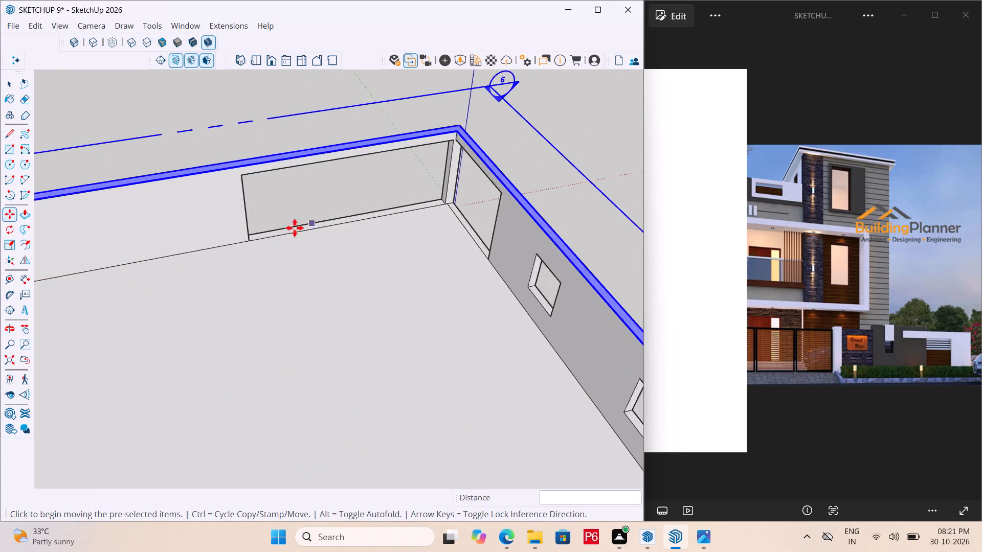
pyautogui.moveTo(266, 237); pyautogui.dragTo(322, 256, button='middle')
pyautogui.scroll(1, 327, 250)
pyautogui.press('r')
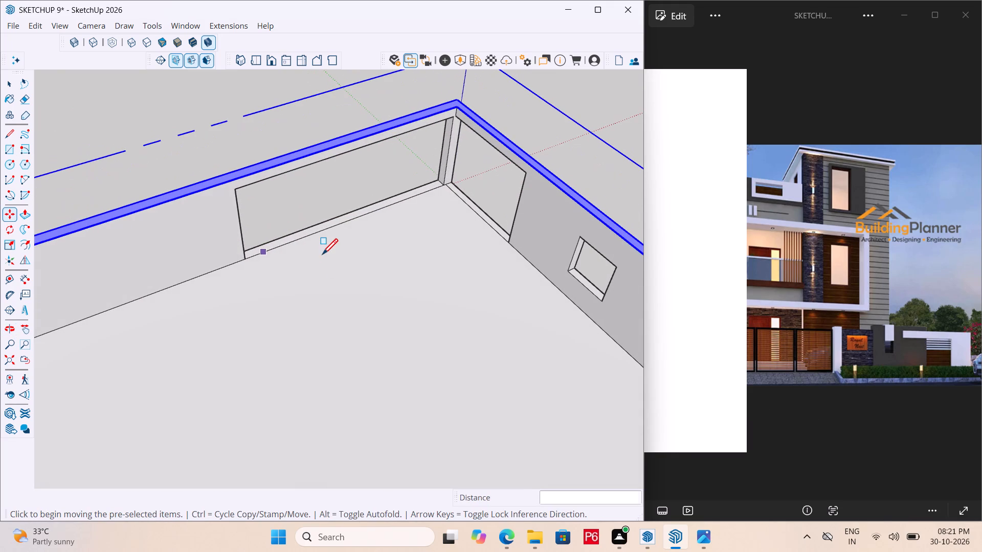
pyautogui.press('space')
pyautogui.click(261, 276)
pyautogui.doubleClick(235, 301)
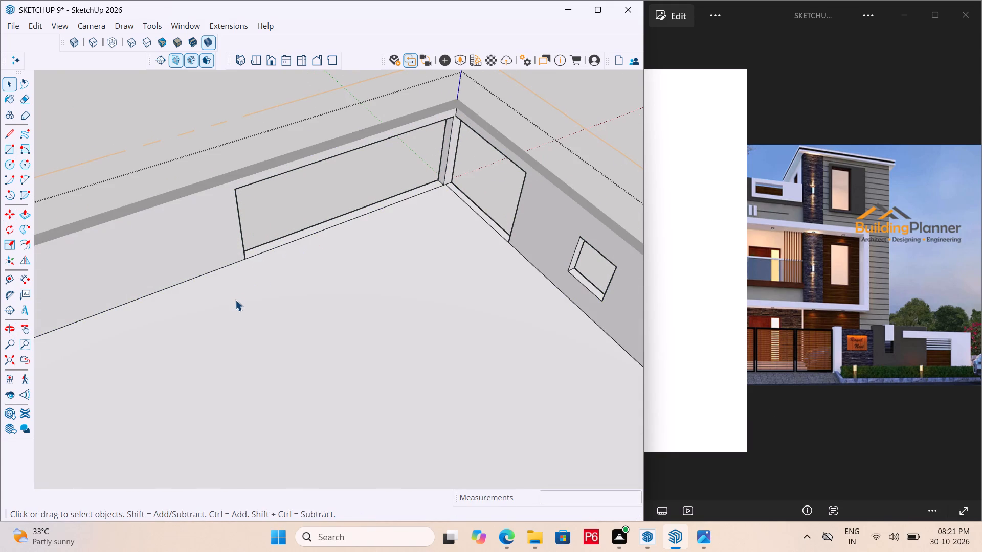
pyautogui.click(243, 266)
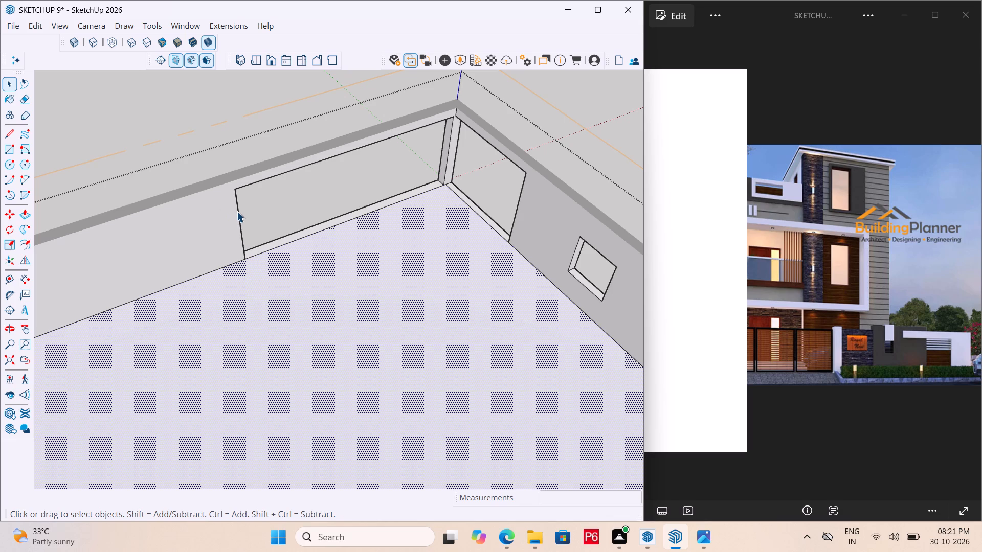
# Place a vertical guide 6" outward from the large front opening's far jamb on the inner wall face.
pyautogui.press('t')
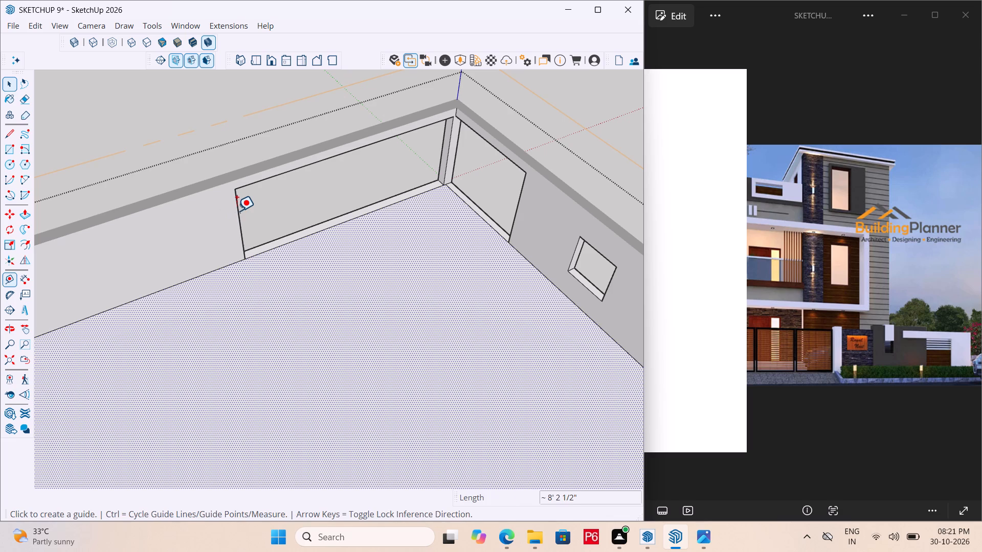
pyautogui.doubleClick(237, 211)
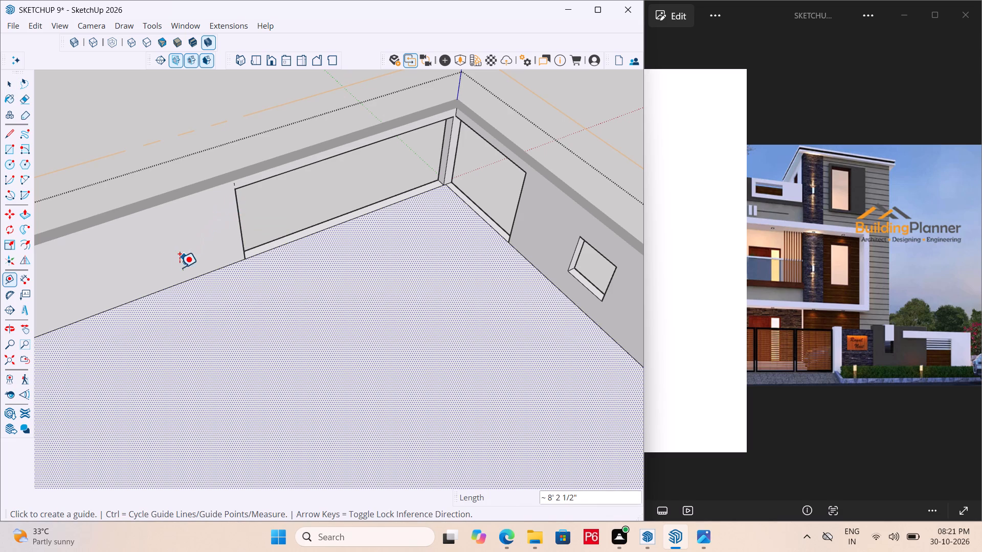
pyautogui.hotkey('ctrl', 'z')
pyautogui.scroll(3, 247, 208)
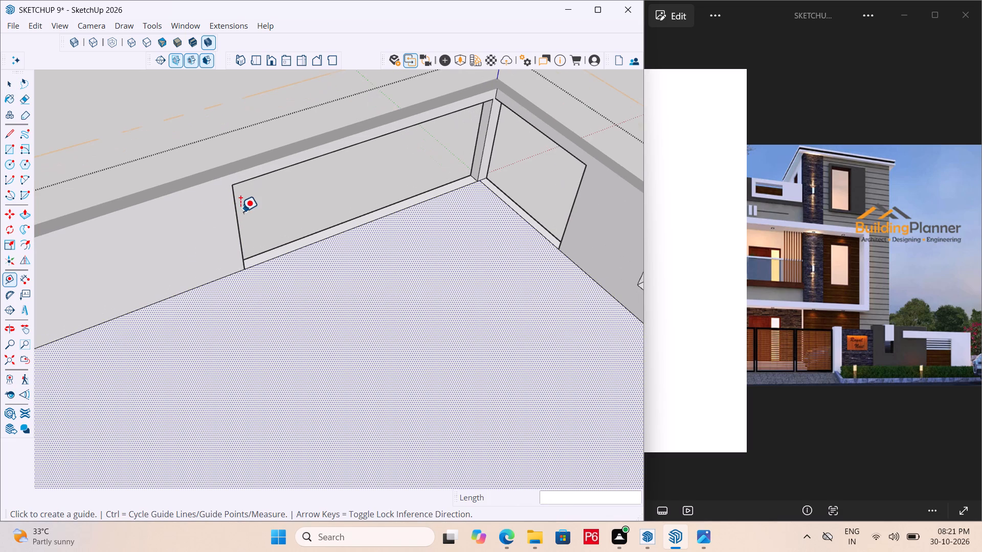
pyautogui.click(236, 219)
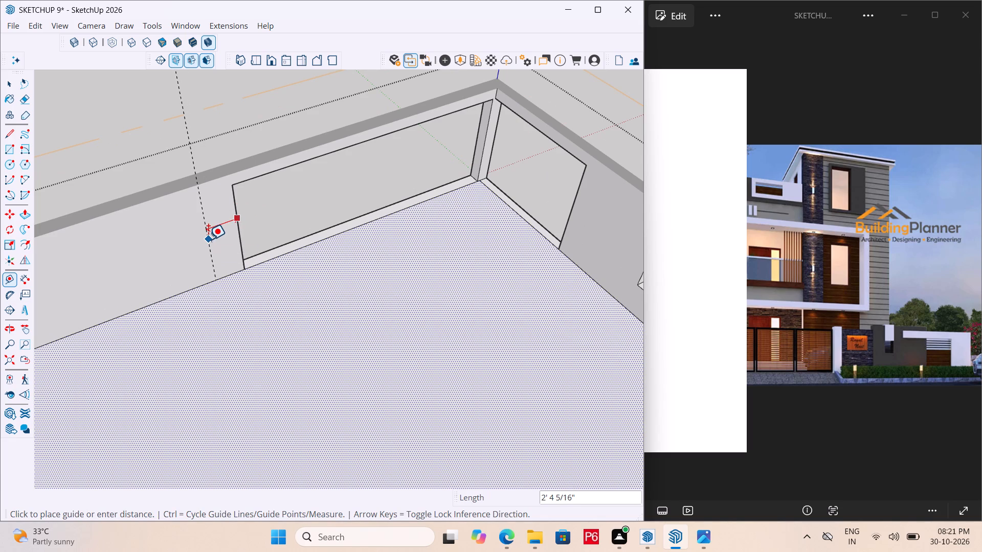
pyautogui.write('6"')
pyautogui.press('Return')
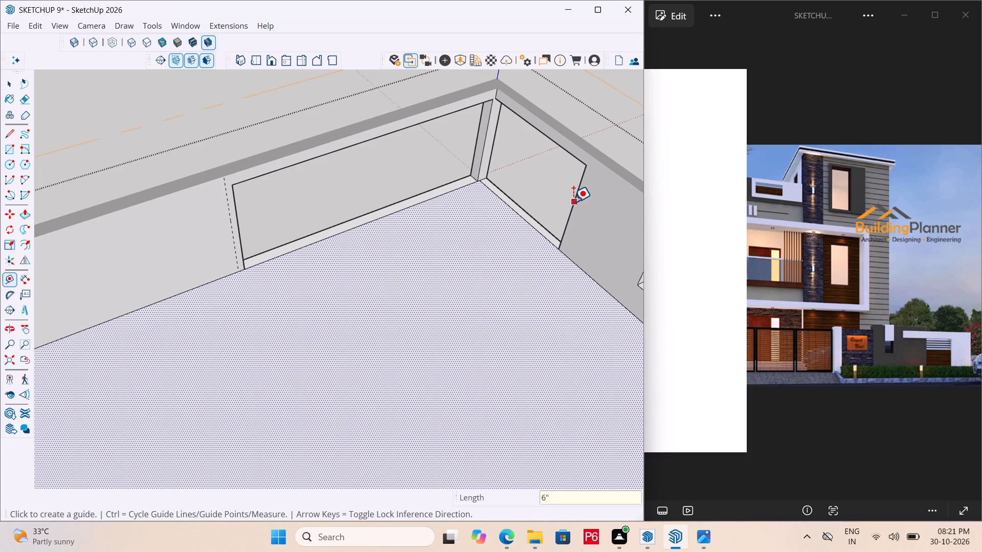
# Place a vertical guide 6" outward from the side opening's far jamb on the inner wall face and save the model.
pyautogui.click(573, 202)
pyautogui.write('6"')
pyautogui.press('Return')
pyautogui.hotkey('ctrl', 's')
pyautogui.hotkey('ctrl', 's')
pyautogui.hotkey('ctrl', 's')
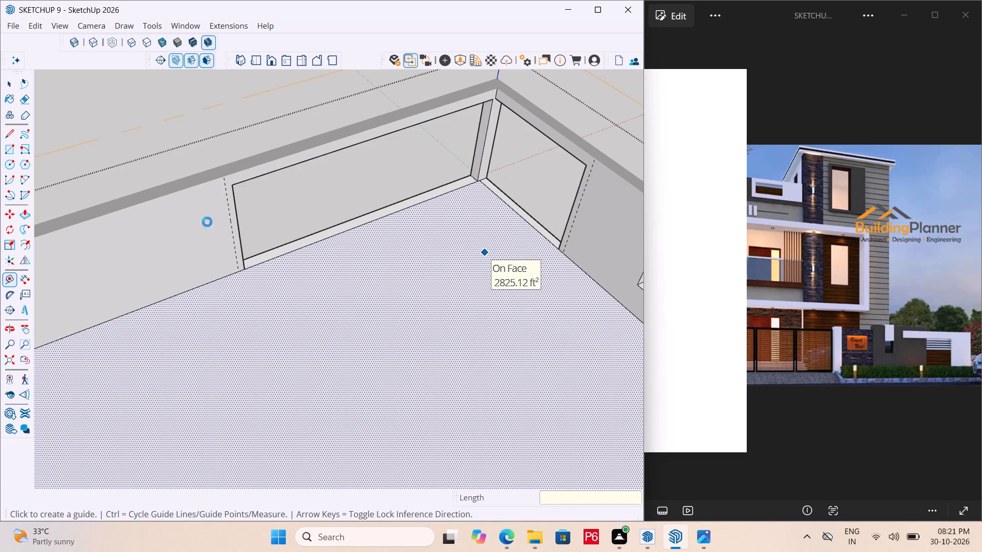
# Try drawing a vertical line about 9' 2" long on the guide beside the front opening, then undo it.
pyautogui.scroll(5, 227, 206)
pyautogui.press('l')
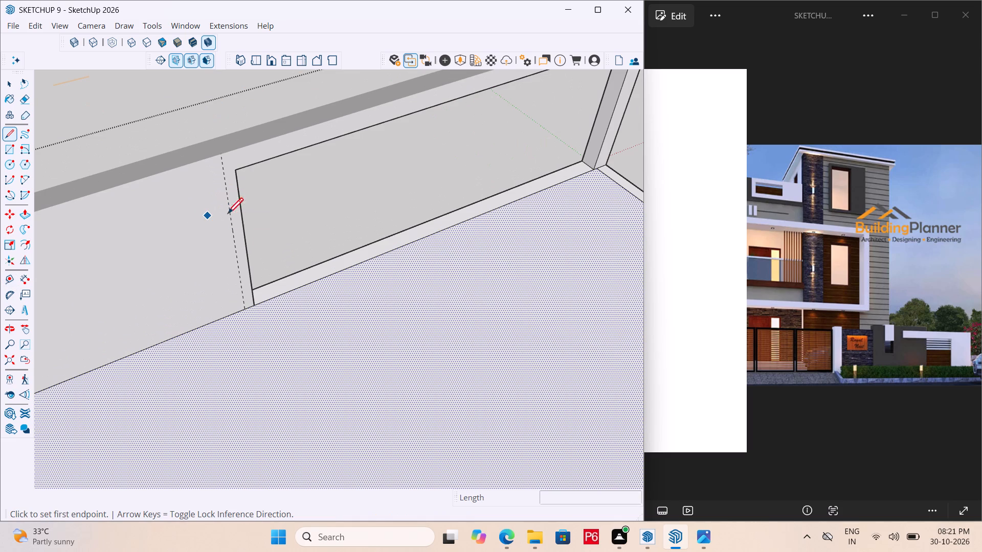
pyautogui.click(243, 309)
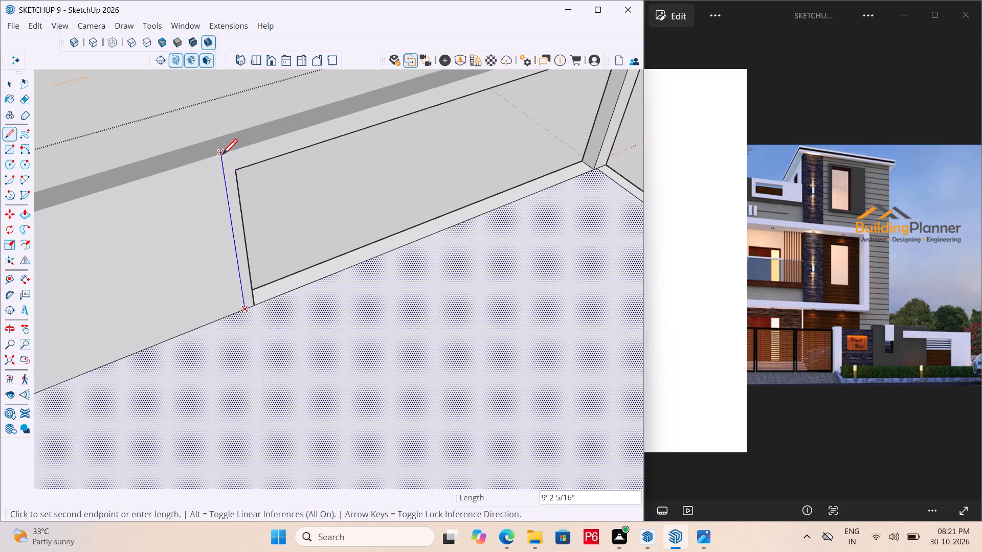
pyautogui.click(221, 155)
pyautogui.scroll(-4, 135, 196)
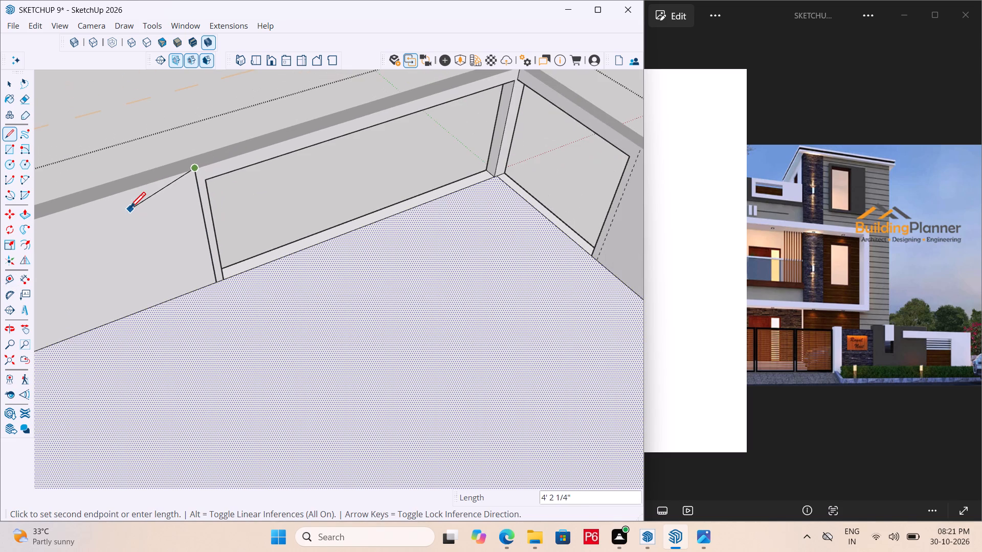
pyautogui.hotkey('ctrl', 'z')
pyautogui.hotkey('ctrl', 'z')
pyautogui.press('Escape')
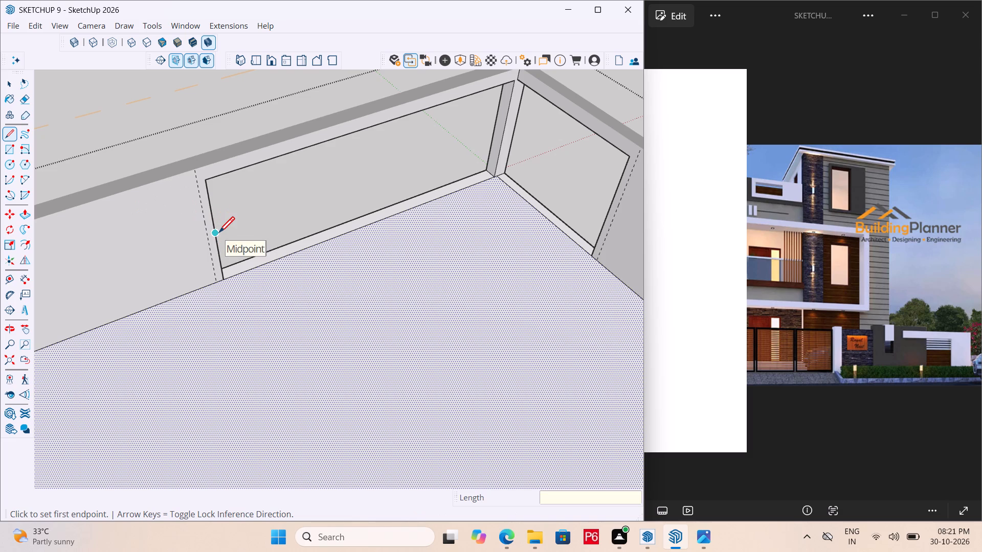
# Save the model while checking the guides beside both openings from inside the ground floor.
pyautogui.hotkey('ctrl', 's')
pyautogui.hotkey('ctrl', 's')
pyautogui.hotkey('ctrl', 's')
pyautogui.hotkey('ctrl', 's')
pyautogui.keyDown('ctrl'); pyautogui.scroll(-3, 219, 234); pyautogui.keyUp('ctrl')
pyautogui.hotkey('ctrl', 's')
pyautogui.hotkey('ctrl', 's')
pyautogui.hotkey('ctrl', 's')
pyautogui.scroll(-17, 269, 221)
pyautogui.moveTo(377, 249); pyautogui.dragTo(515, 243, button='middle')
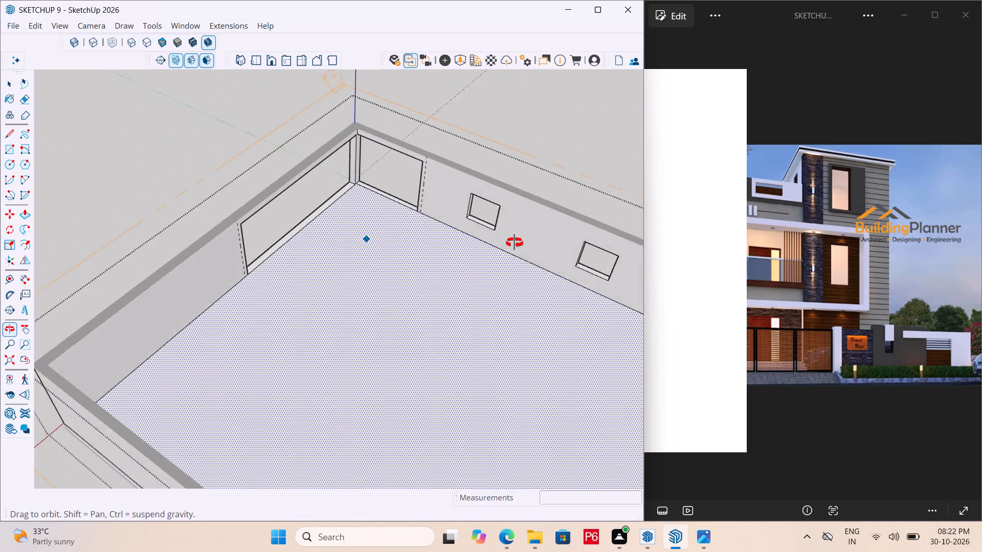
pyautogui.moveTo(515, 243); pyautogui.dragTo(518, 241, button='middle')
pyautogui.scroll(10, 434, 162)
pyautogui.scroll(-5, 425, 272)
pyautogui.hotkey('ctrl', 's')
pyautogui.hotkey('ctrl', 's')
pyautogui.hotkey('ctrl', 's')
pyautogui.hotkey('ctrl', 's')
pyautogui.hotkey('ctrl', 's')
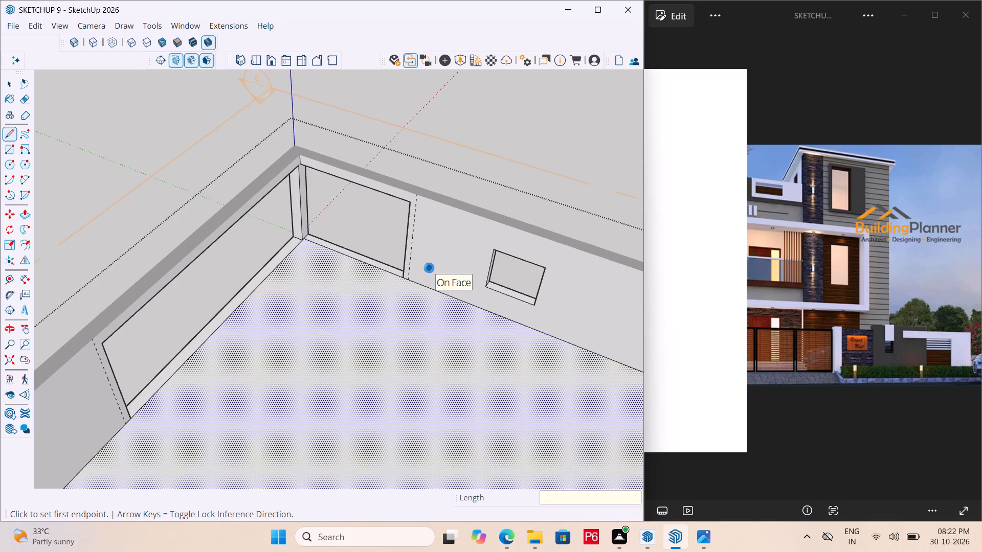
pyautogui.hotkey('ctrl', 's')
# Close the ground-floor group, delete the horizontal section plane and save the model.
pyautogui.scroll(-3, 263, 334)
pyautogui.moveTo(175, 344); pyautogui.dragTo(619, 306, button='middle')
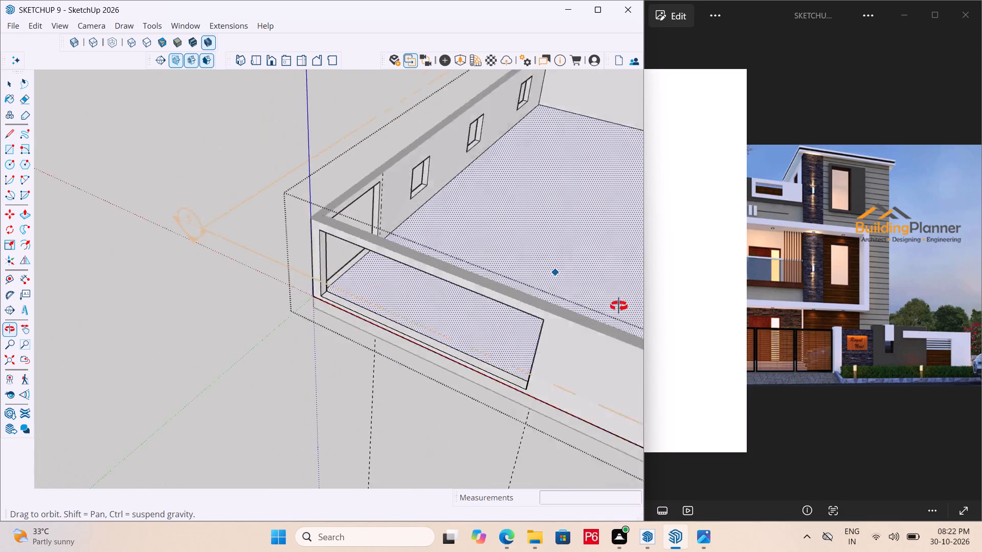
pyautogui.moveTo(619, 306); pyautogui.dragTo(547, 259, button='middle')
pyautogui.press('space')
pyautogui.click(197, 261)
pyautogui.doubleClick(175, 240)
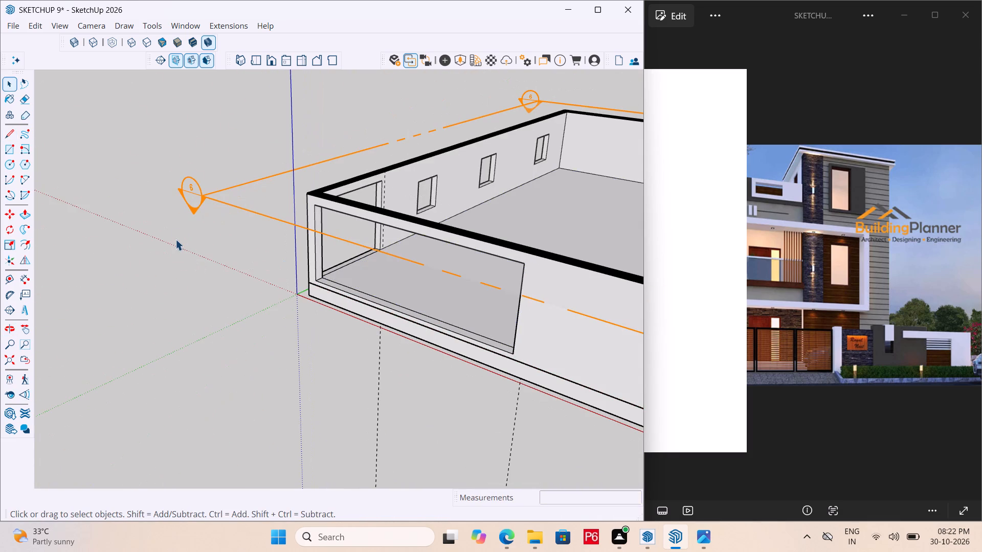
pyautogui.click(194, 201)
pyautogui.press('Delete')
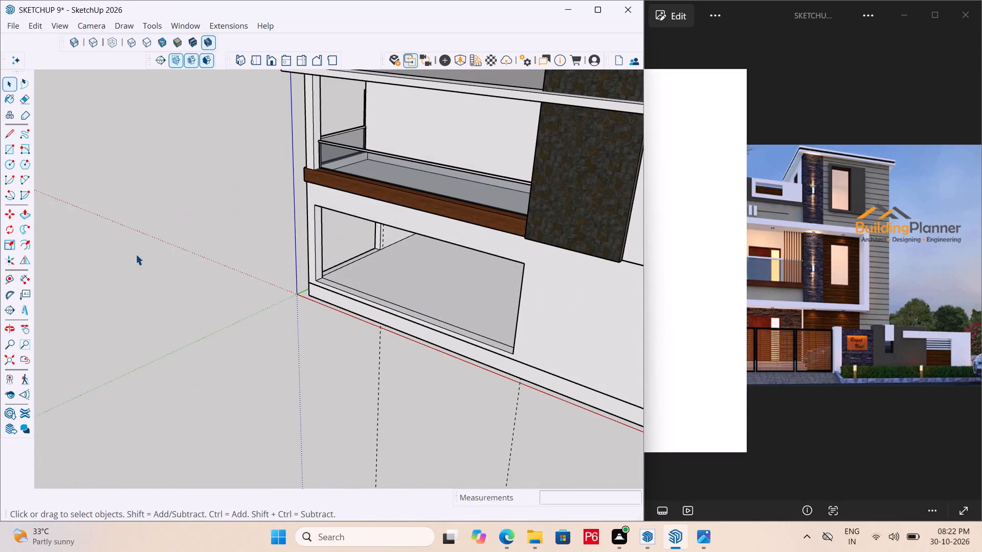
pyautogui.scroll(-3, 89, 302)
pyautogui.moveTo(224, 274); pyautogui.dragTo(272, 164, button='middle')
pyautogui.scroll(8, 362, 233)
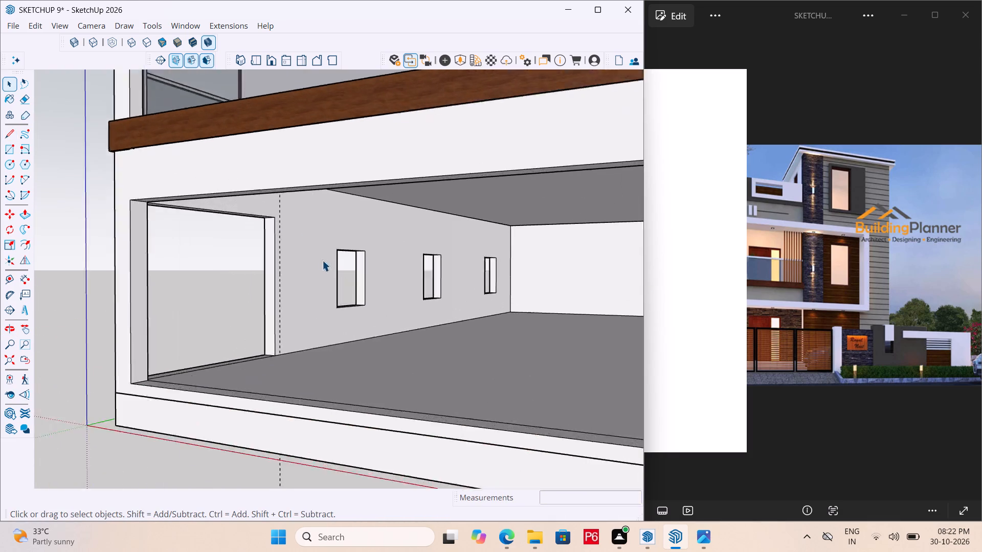
pyautogui.scroll(2, 322, 260)
pyautogui.hotkey('ctrl', 's')
pyautogui.hotkey('ctrl', 's')
pyautogui.hotkey('ctrl', 's')
pyautogui.hotkey('ctrl', 's')
pyautogui.hotkey('ctrl', 's')
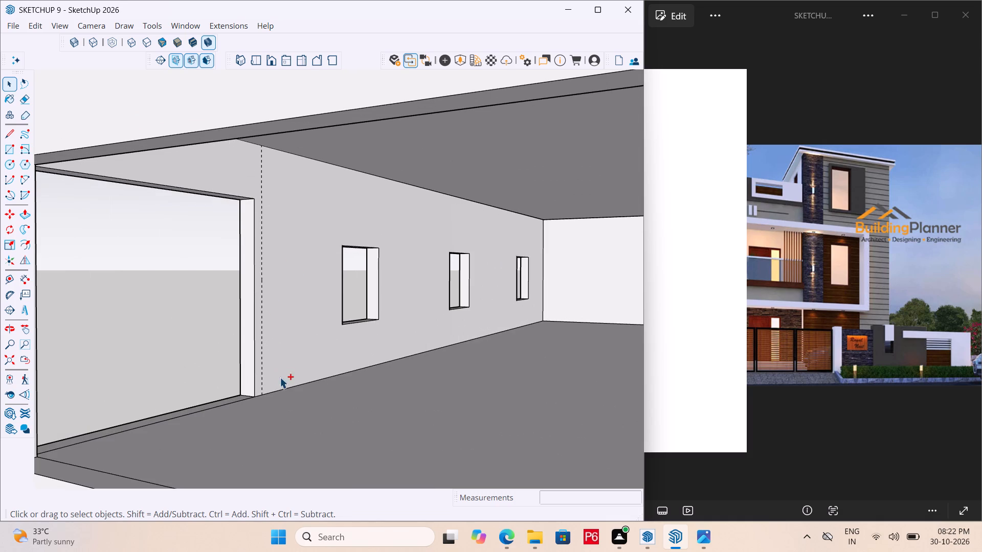
# Reopen the ground-floor group and draw a 6" wide floor-to-ceiling rectangle between the side opening's far jamb and its guide on the inner wall.
pyautogui.press('r')
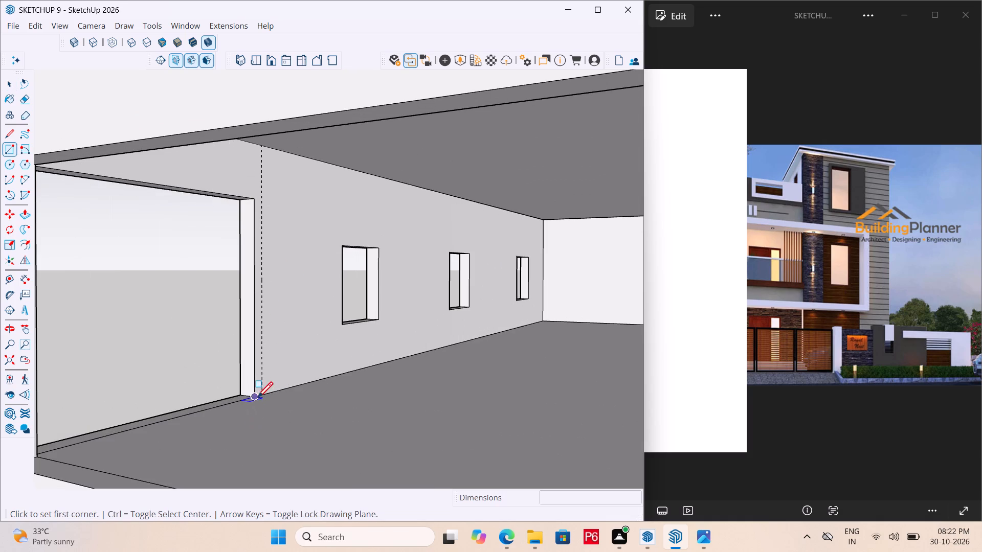
pyautogui.press('space')
pyautogui.doubleClick(296, 336)
pyautogui.click(288, 308)
pyautogui.click(279, 301)
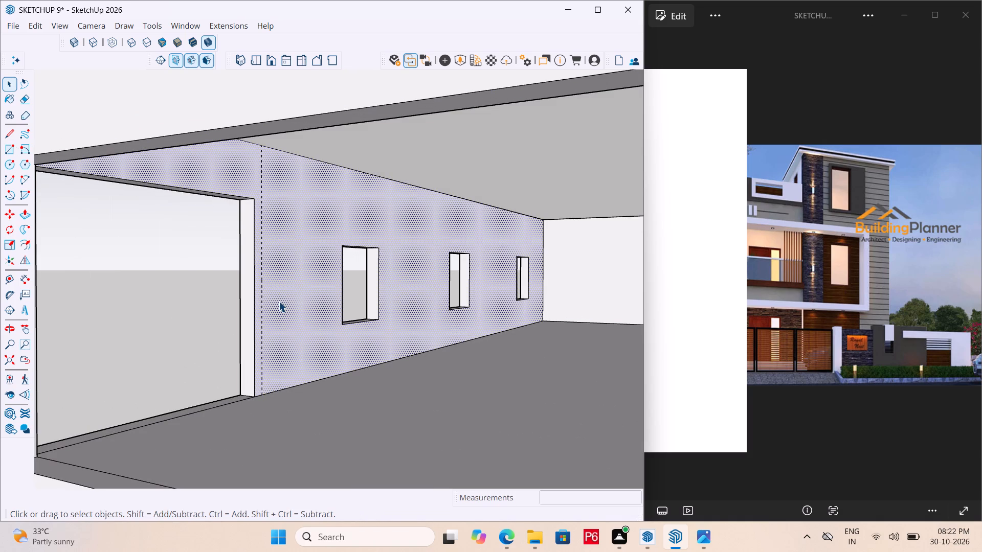
pyautogui.doubleClick(267, 264)
pyautogui.press('r')
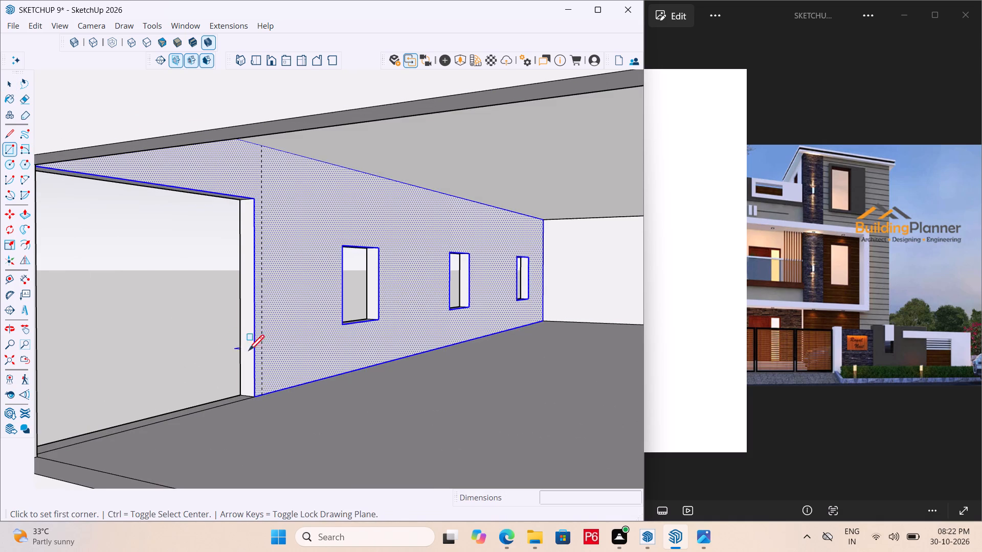
pyautogui.scroll(6, 270, 355)
pyautogui.click(240, 432)
pyautogui.scroll(-3, 252, 254)
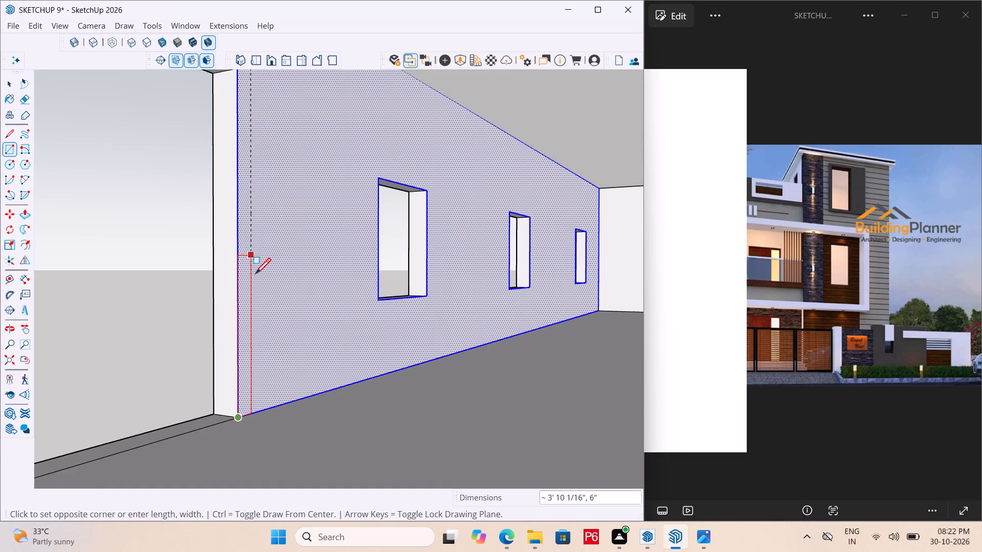
pyautogui.scroll(-2, 255, 275)
pyautogui.scroll(-8, 250, 149)
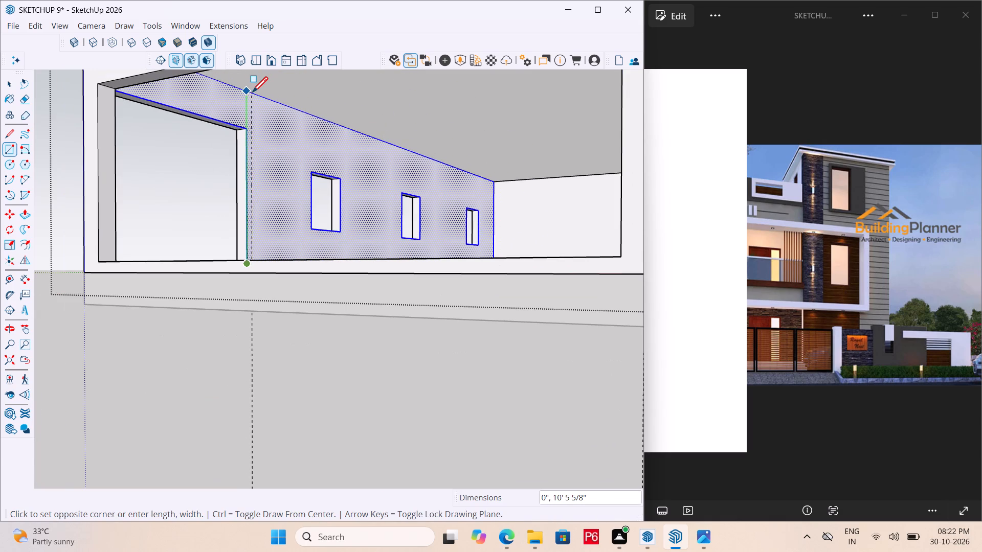
pyautogui.click(253, 94)
pyautogui.scroll(-5, 232, 232)
pyautogui.moveTo(224, 249); pyautogui.dragTo(225, 251, button='middle')
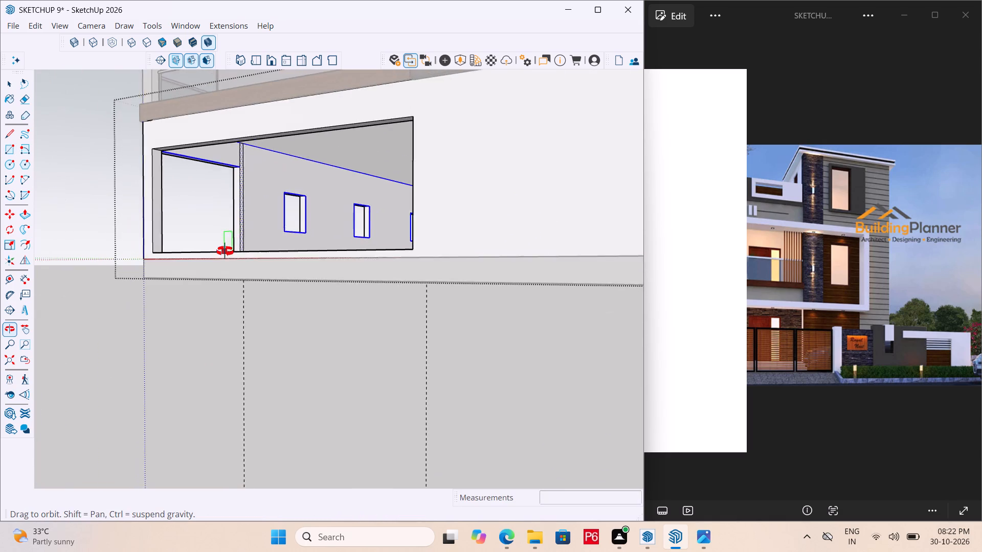
# Draw a narrow floor-to-ceiling rectangle between the front opening's far jamb and its guide on the inner wall, and save the model.
pyautogui.moveTo(225, 251); pyautogui.dragTo(850, 313, button='middle')
pyautogui.scroll(3, 445, 242)
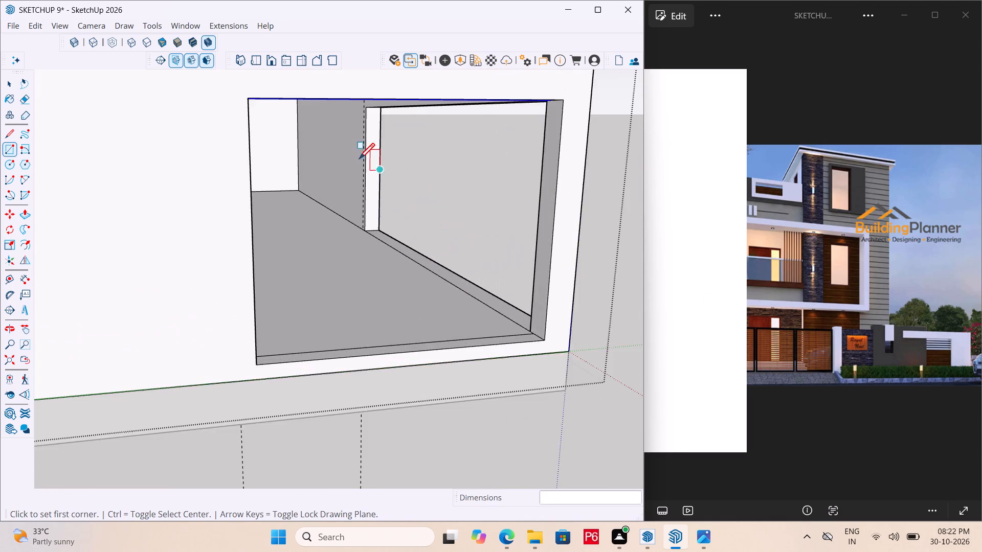
pyautogui.scroll(2, 359, 160)
pyautogui.moveTo(354, 150); pyautogui.dragTo(325, 199, button='middle')
pyautogui.scroll(1, 323, 204)
pyautogui.scroll(-13, 301, 302)
pyautogui.moveTo(297, 328); pyautogui.dragTo(331, 171, button='middle')
pyautogui.scroll(8, 331, 180)
pyautogui.moveTo(301, 337); pyautogui.dragTo(316, 343, button='middle')
pyautogui.scroll(5, 355, 344)
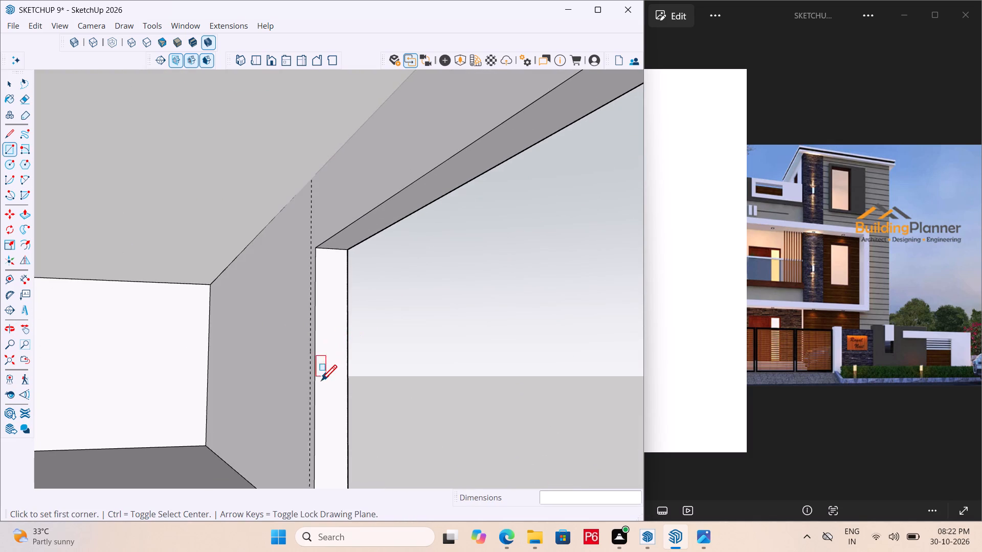
pyautogui.moveTo(324, 383); pyautogui.dragTo(347, 391, button='middle')
pyautogui.scroll(-2, 297, 257)
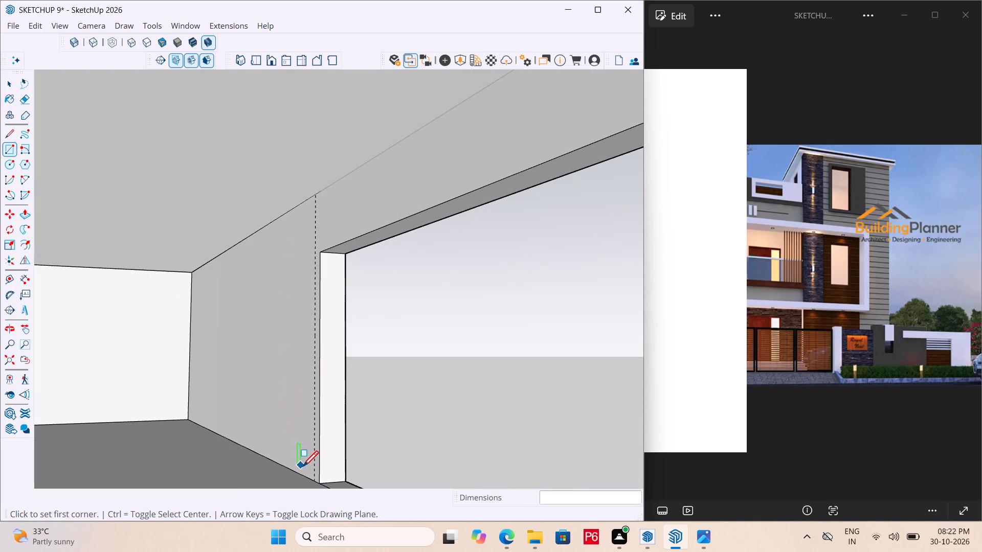
pyautogui.moveTo(316, 484); pyautogui.dragTo(317, 476)
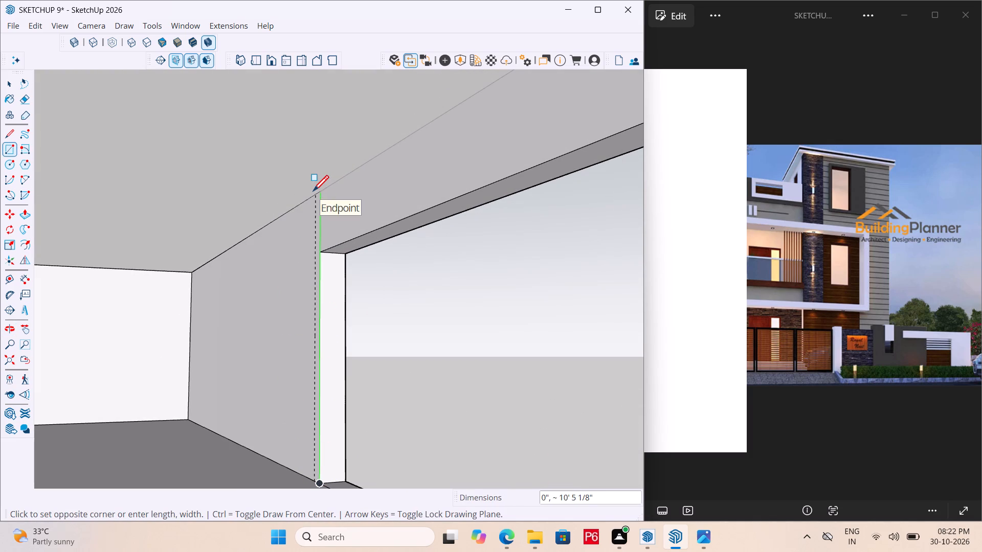
pyautogui.click(313, 195)
pyautogui.scroll(-5, 248, 226)
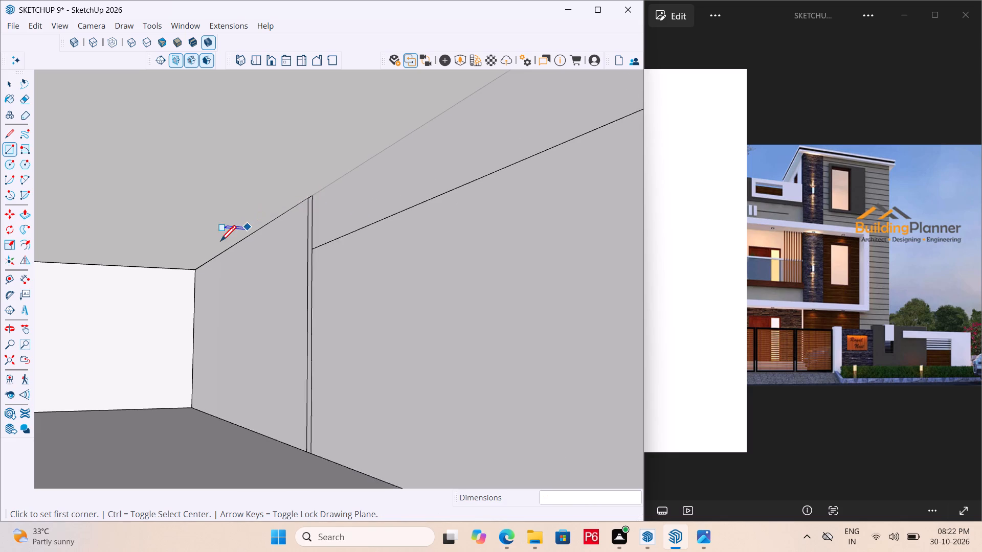
pyautogui.scroll(-4, 201, 259)
pyautogui.hotkey('ctrl', 's')
pyautogui.hotkey('ctrl', 's')
pyautogui.hotkey('ctrl', 's')
pyautogui.hotkey('ctrl', 's')
pyautogui.hotkey('ctrl', 's')
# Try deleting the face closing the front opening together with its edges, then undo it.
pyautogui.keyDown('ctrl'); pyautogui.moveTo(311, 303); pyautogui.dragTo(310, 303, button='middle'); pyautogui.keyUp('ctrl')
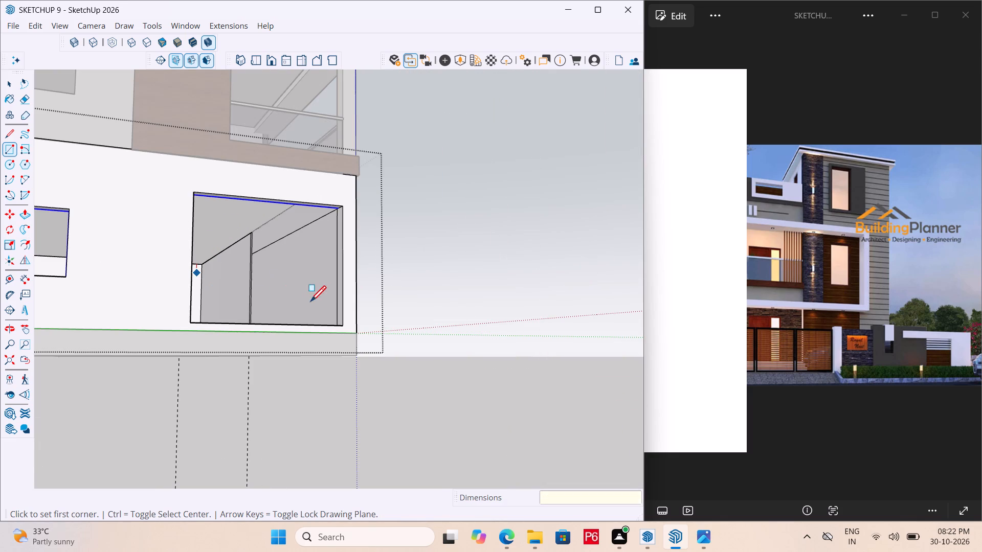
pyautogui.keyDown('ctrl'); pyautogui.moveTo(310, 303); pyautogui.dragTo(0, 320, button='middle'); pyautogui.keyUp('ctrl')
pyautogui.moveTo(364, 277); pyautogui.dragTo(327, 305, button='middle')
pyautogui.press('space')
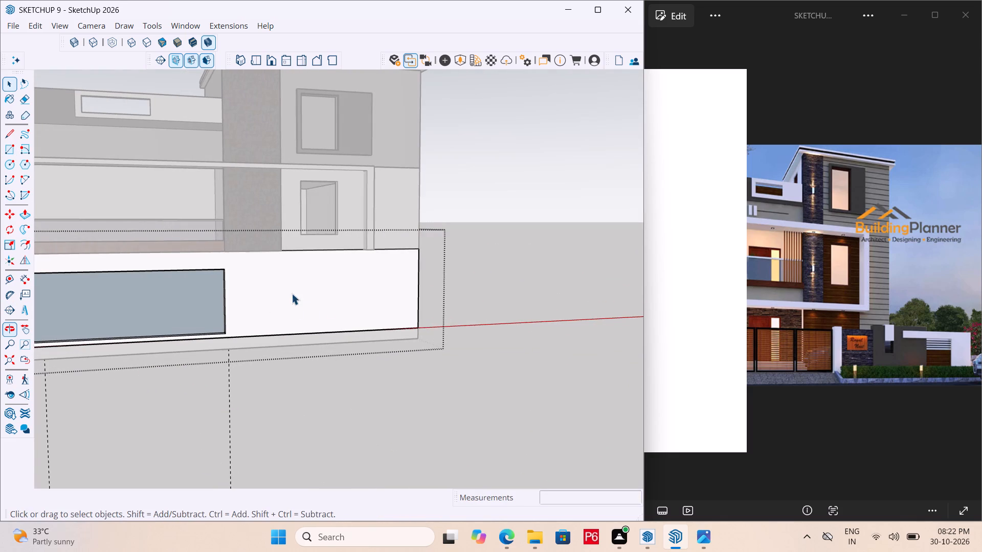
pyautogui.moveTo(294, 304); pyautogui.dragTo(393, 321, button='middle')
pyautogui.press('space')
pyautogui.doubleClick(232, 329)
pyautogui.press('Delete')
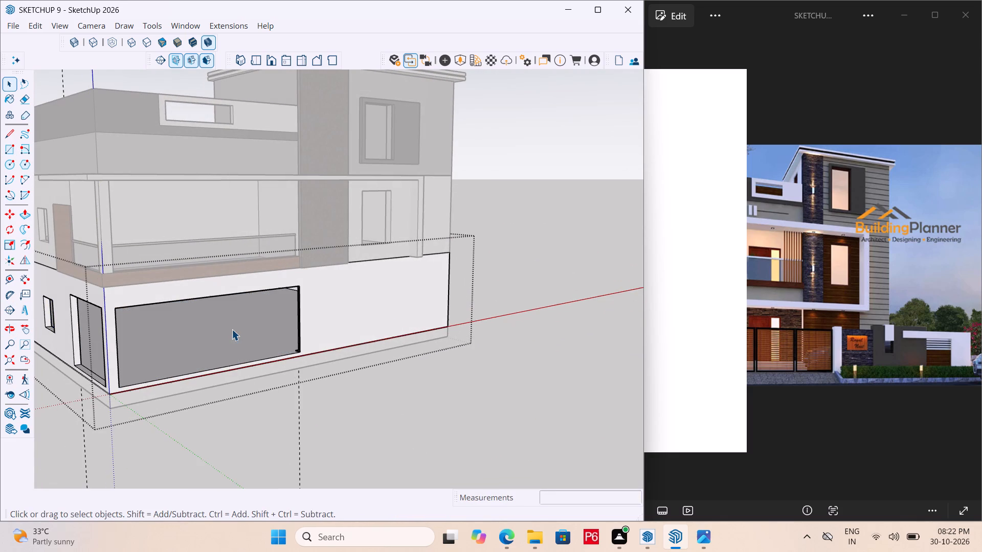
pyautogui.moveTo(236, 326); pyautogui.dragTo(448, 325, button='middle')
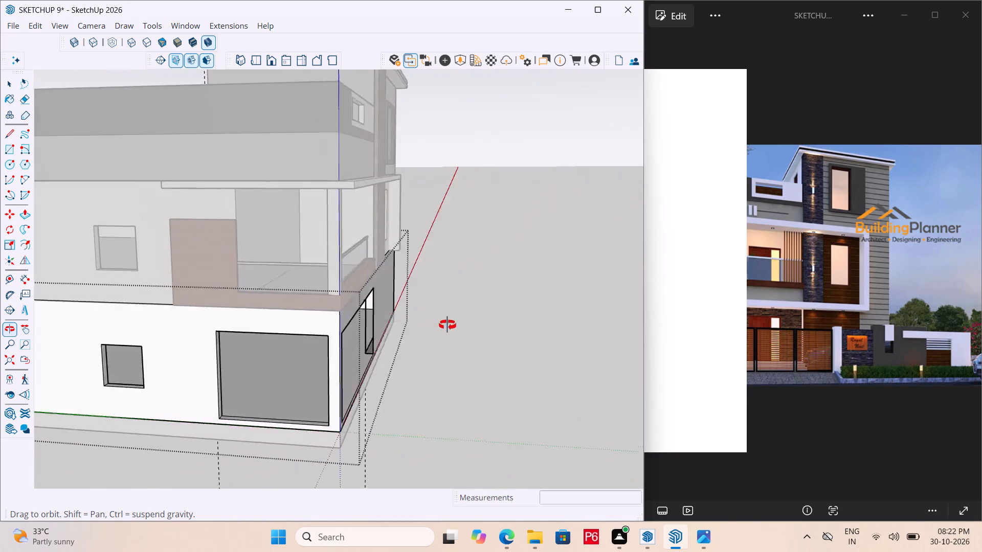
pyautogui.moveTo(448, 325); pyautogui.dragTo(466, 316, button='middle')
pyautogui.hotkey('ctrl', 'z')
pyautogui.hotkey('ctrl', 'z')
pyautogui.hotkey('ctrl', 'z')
# Trace a rectangle about 22' 5" by 8' 2" over the closed front opening on the inner wall face, corner to corner.
pyautogui.keyDown('ctrl'); pyautogui.moveTo(353, 349); pyautogui.dragTo(247, 349, button='middle'); pyautogui.keyUp('ctrl')
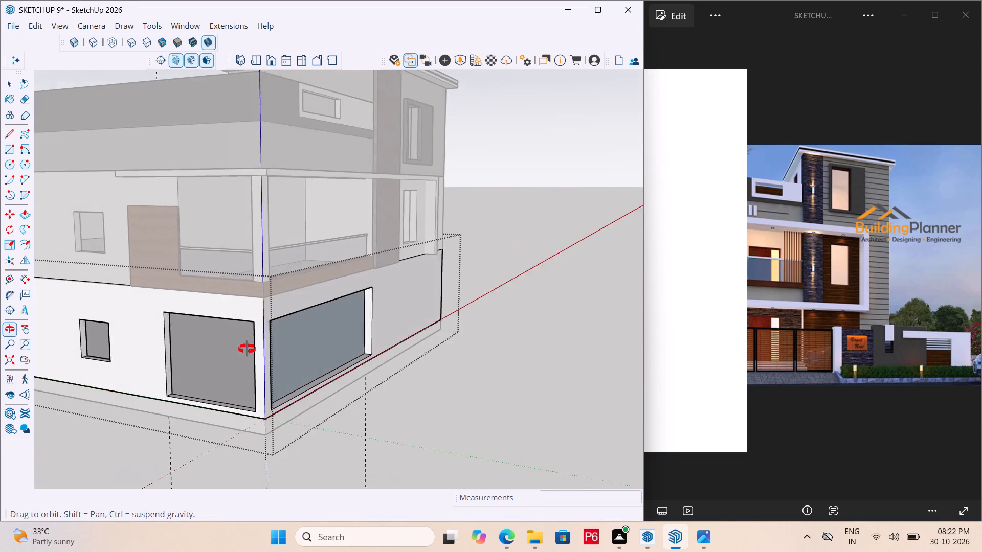
pyautogui.keyDown('ctrl'); pyautogui.moveTo(247, 349); pyautogui.dragTo(241, 352, button='middle'); pyautogui.keyUp('ctrl')
pyautogui.moveTo(241, 352); pyautogui.dragTo(475, 308, button='middle')
pyautogui.scroll(4, 475, 309)
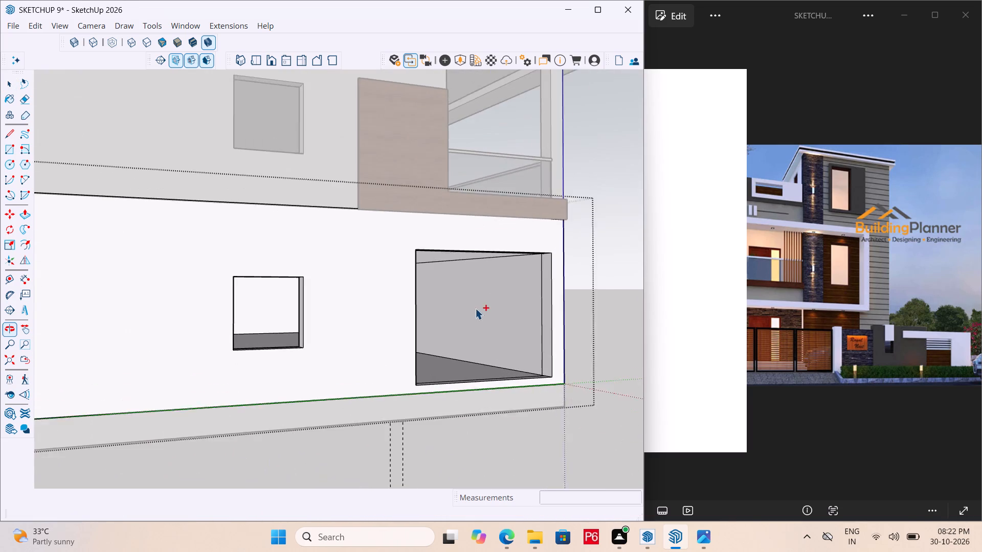
pyautogui.click(470, 293)
pyautogui.moveTo(478, 288); pyautogui.dragTo(454, 295, button='middle')
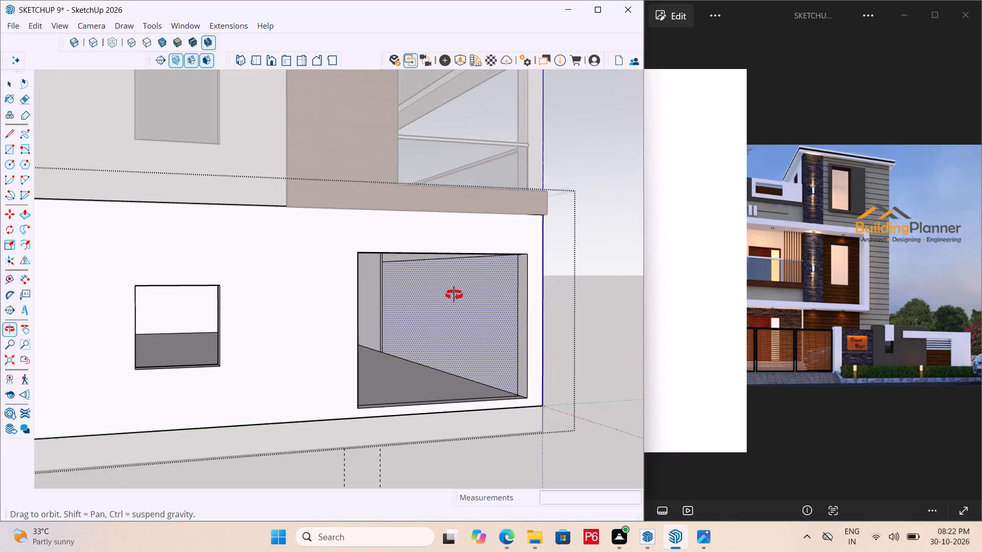
pyautogui.moveTo(454, 295); pyautogui.dragTo(454, 300, button='middle')
pyautogui.middleClick(443, 313)
pyautogui.press('r')
pyautogui.moveTo(416, 283); pyautogui.dragTo(420, 237, button='middle')
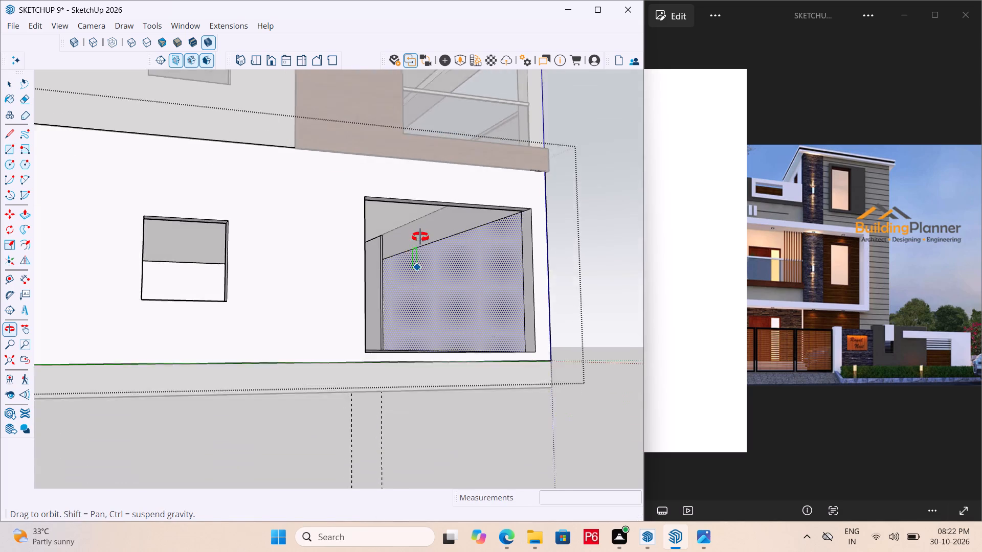
pyautogui.moveTo(420, 237); pyautogui.dragTo(419, 246, button='middle')
pyautogui.click(385, 258)
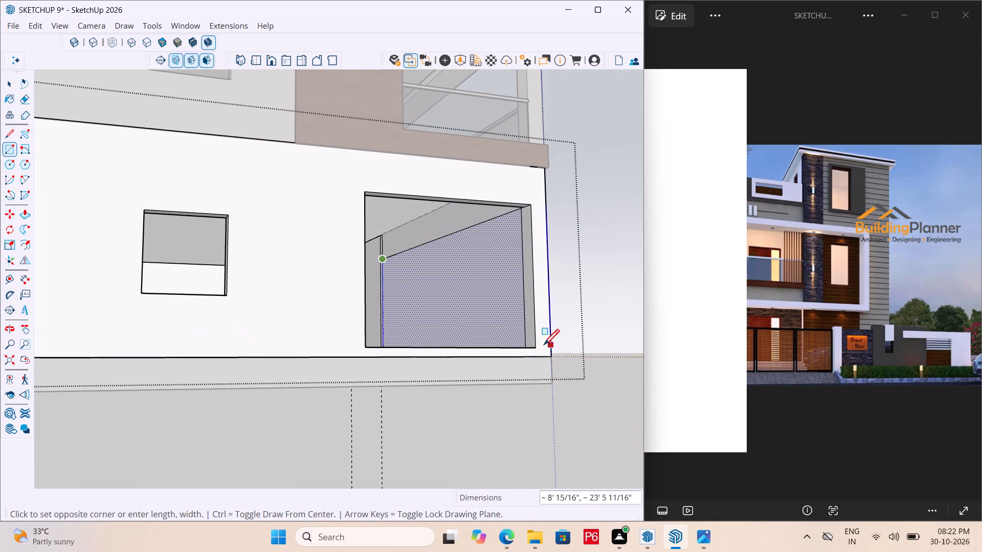
pyautogui.moveTo(519, 344); pyautogui.dragTo(524, 396, button='middle')
pyautogui.click(526, 386)
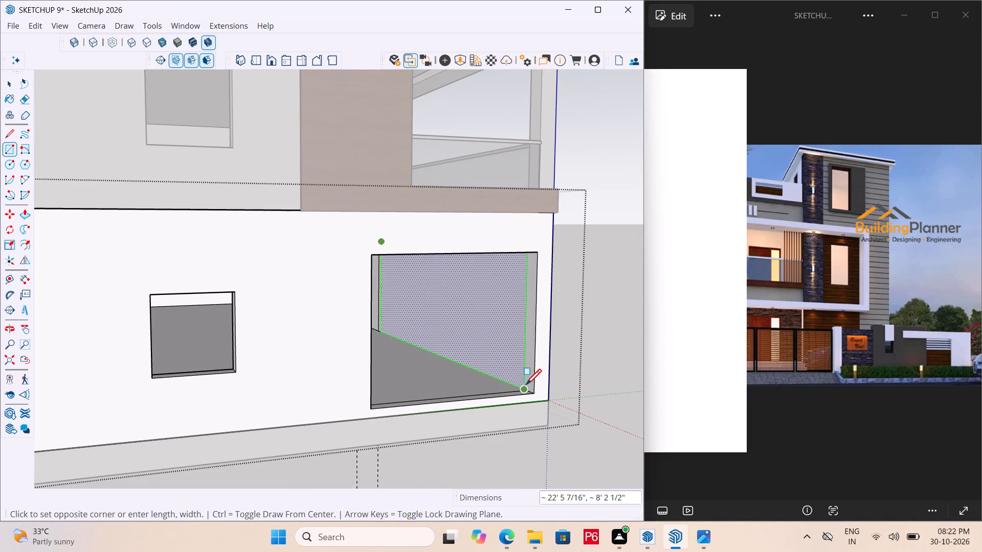
pyautogui.press('space')
# Push/Pull the face filling the front opening through the wall to its outer surface and delete the leftover face to reopen it.
pyautogui.press('p')
pyautogui.click(450, 325)
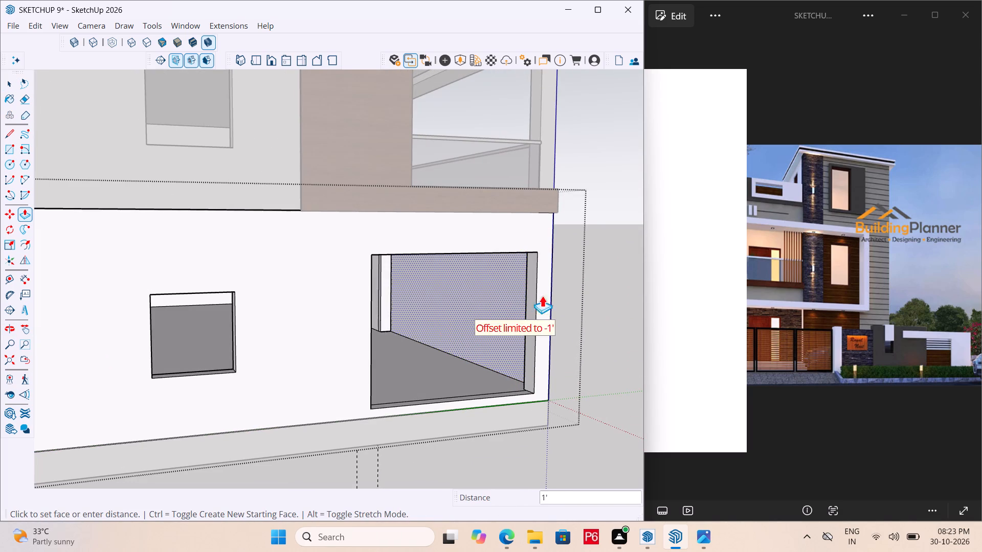
pyautogui.moveTo(562, 300); pyautogui.dragTo(95, 309, button='middle')
pyautogui.scroll(-3, 496, 318)
pyautogui.moveTo(540, 319); pyautogui.dragTo(72, 330, button='middle')
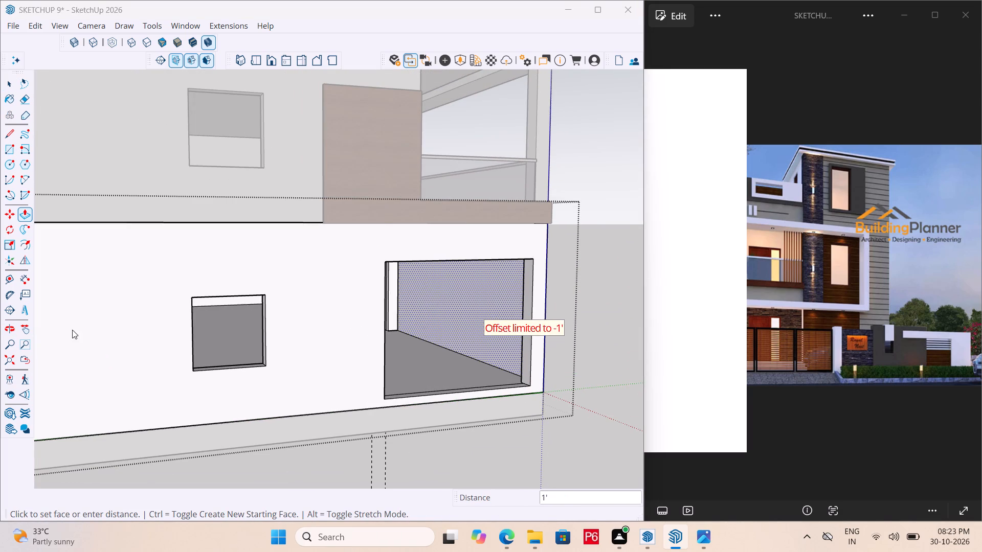
pyautogui.moveTo(72, 330); pyautogui.dragTo(74, 330, button='middle')
pyautogui.scroll(-3, 553, 294)
pyautogui.moveTo(557, 296); pyautogui.dragTo(232, 297, button='middle')
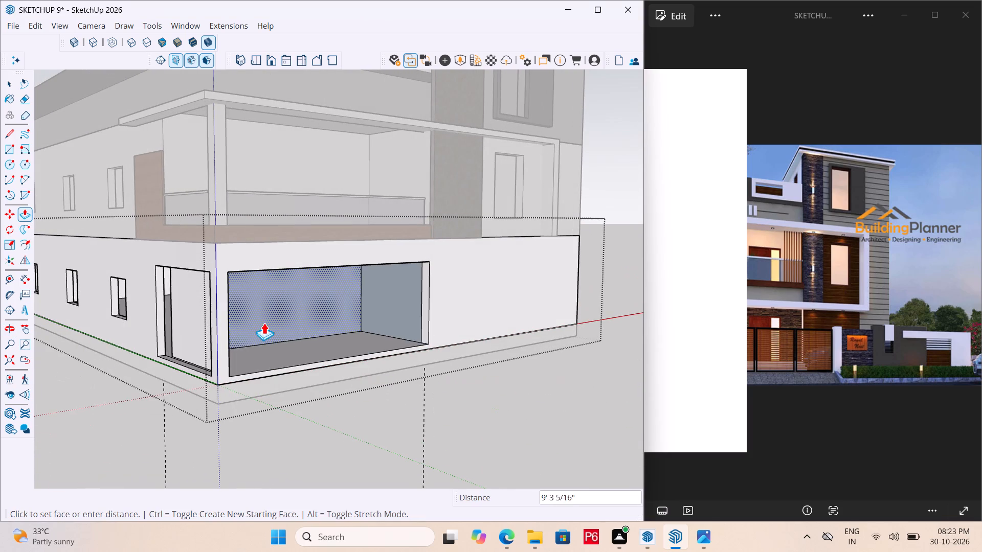
pyautogui.click(475, 303)
pyautogui.moveTo(292, 324); pyautogui.dragTo(341, 332, button='middle')
pyautogui.press('space')
pyautogui.click(358, 313)
pyautogui.press('Delete')
# Save the model with the front opening cleared.
pyautogui.scroll(-1, 294, 329)
pyautogui.moveTo(294, 329); pyautogui.dragTo(437, 356, button='middle')
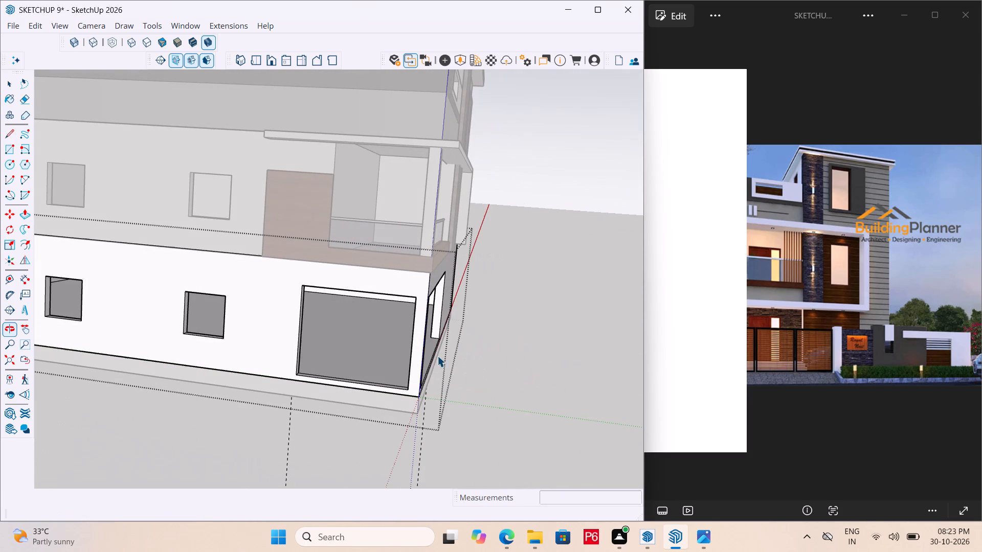
pyautogui.hotkey('ctrl', 's')
pyautogui.hotkey('ctrl', 's')
pyautogui.hotkey('ctrl', 's')
pyautogui.hotkey('ctrl', 's')
pyautogui.hotkey('ctrl', 's')
pyautogui.hotkey('ctrl', 's')
pyautogui.hotkey('ctrl', 's')
pyautogui.hotkey('ctrl', 's')
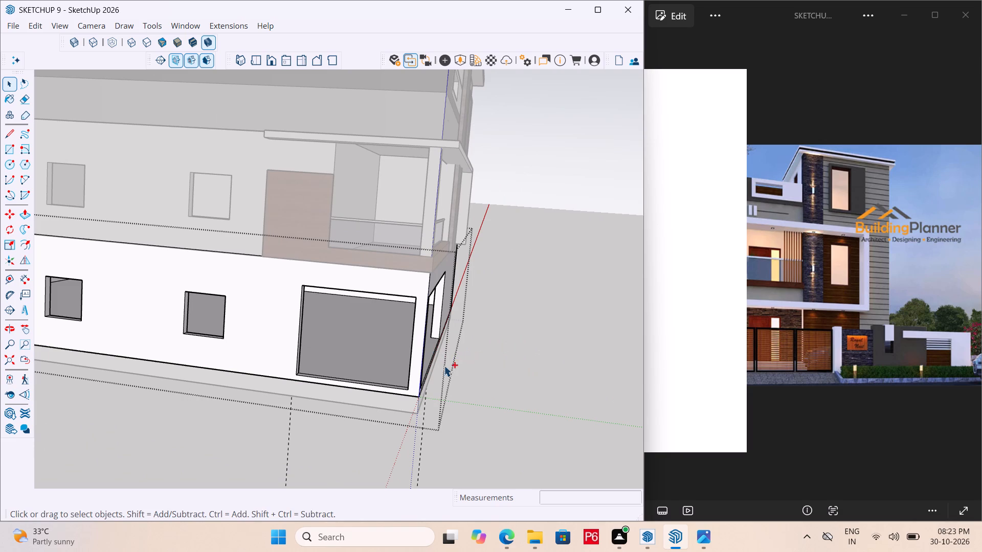
# Push/Pull the narrow strip beside the side opening's far jamb about 27' 4" across the ground floor as a partition wall.
pyautogui.moveTo(443, 366); pyautogui.dragTo(347, 236, button='middle')
pyautogui.scroll(-3, 366, 289)
pyautogui.moveTo(377, 291); pyautogui.dragTo(236, 195, button='middle')
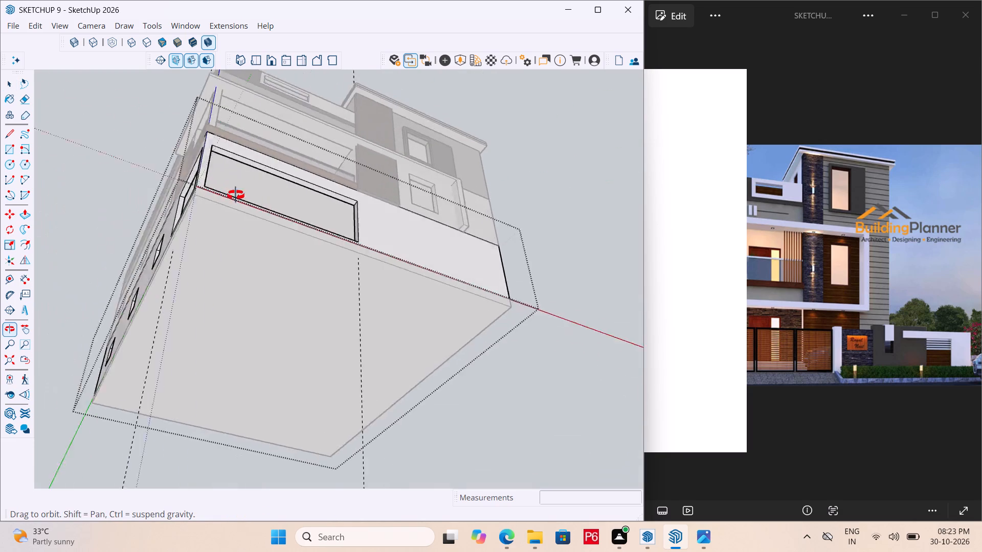
pyautogui.moveTo(236, 195); pyautogui.dragTo(69, 352, button='middle')
pyautogui.scroll(7, 191, 294)
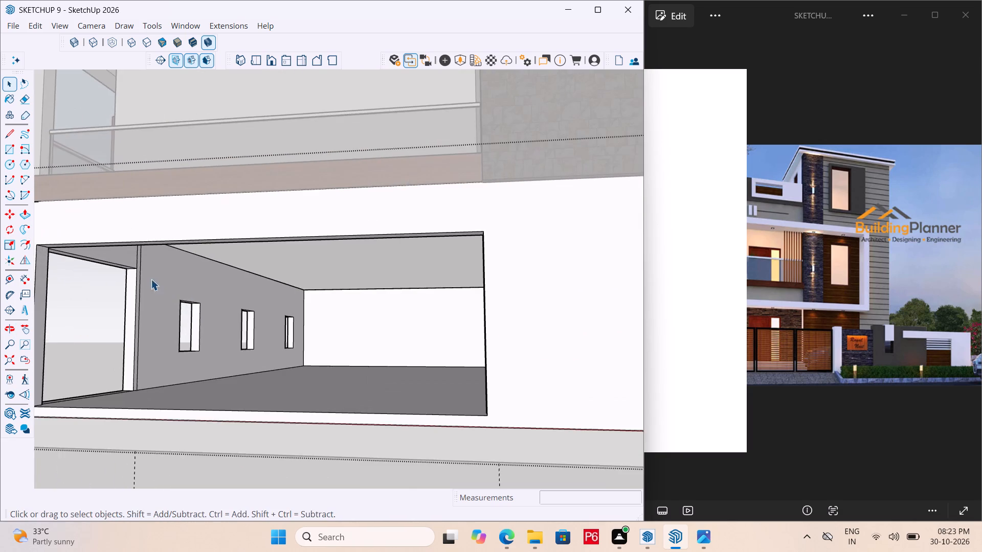
pyautogui.scroll(4, 151, 279)
pyautogui.moveTo(132, 281); pyautogui.dragTo(132, 274, button='middle')
pyautogui.scroll(5, 132, 277)
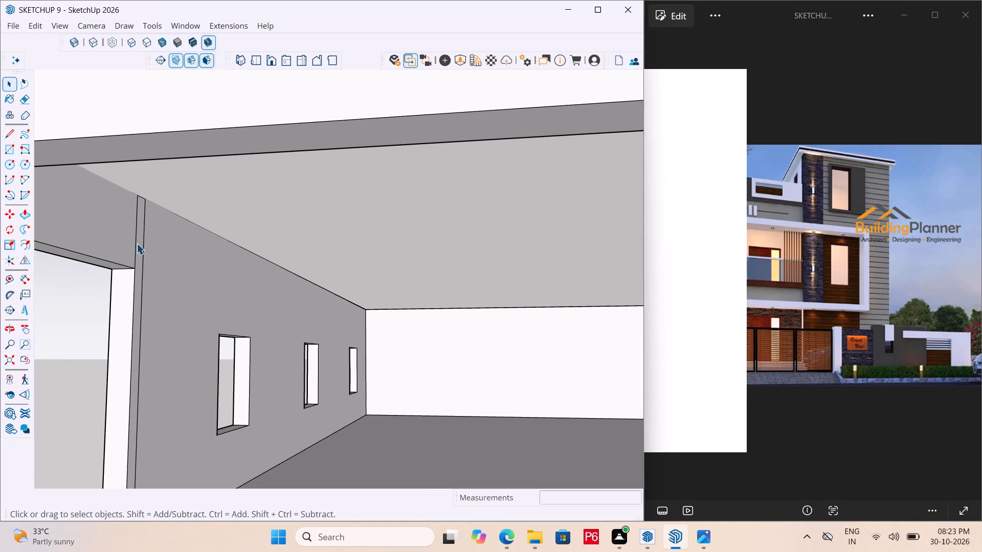
pyautogui.doubleClick(139, 240)
pyautogui.press('p')
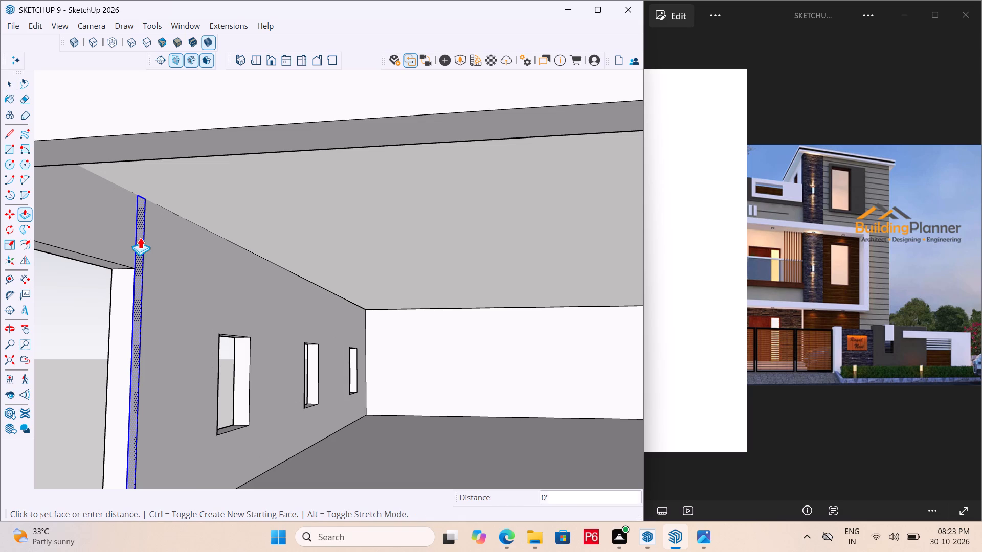
pyautogui.click(140, 237)
pyautogui.scroll(-5, 515, 245)
pyautogui.scroll(-5, 413, 216)
pyautogui.scroll(-5, 394, 273)
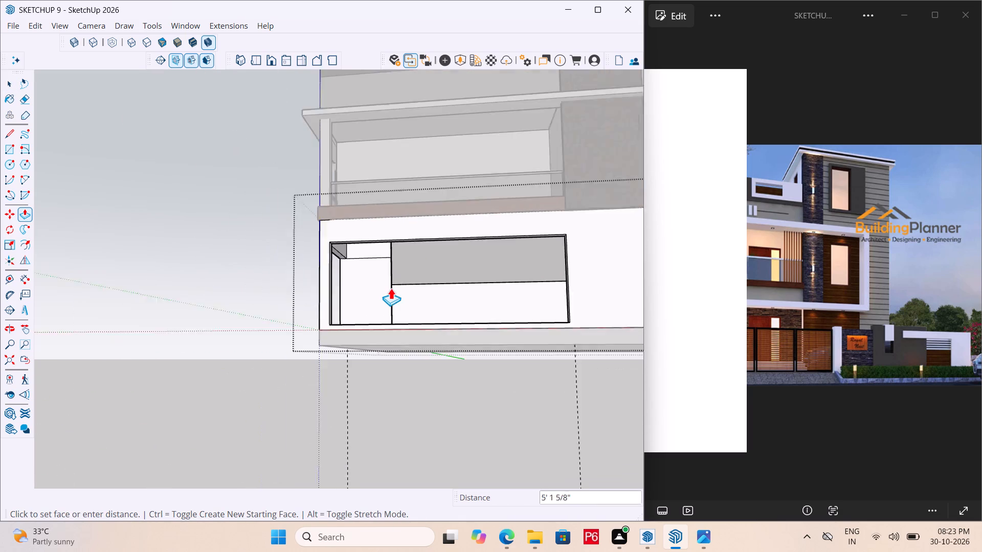
pyautogui.scroll(-1, 391, 288)
pyautogui.moveTo(388, 290); pyautogui.dragTo(706, 343, button='middle')
pyautogui.scroll(3, 542, 314)
pyautogui.scroll(1, 461, 282)
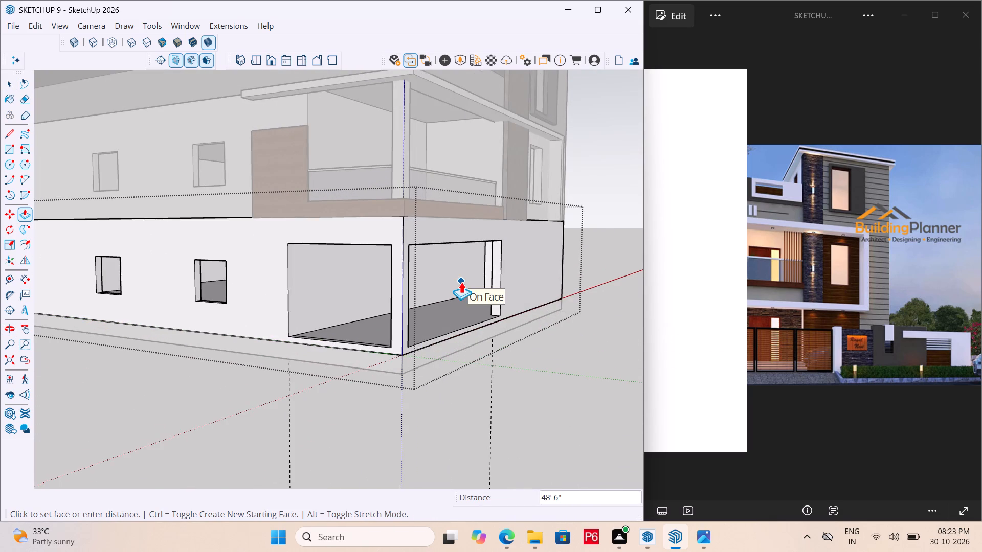
pyautogui.scroll(1, 461, 282)
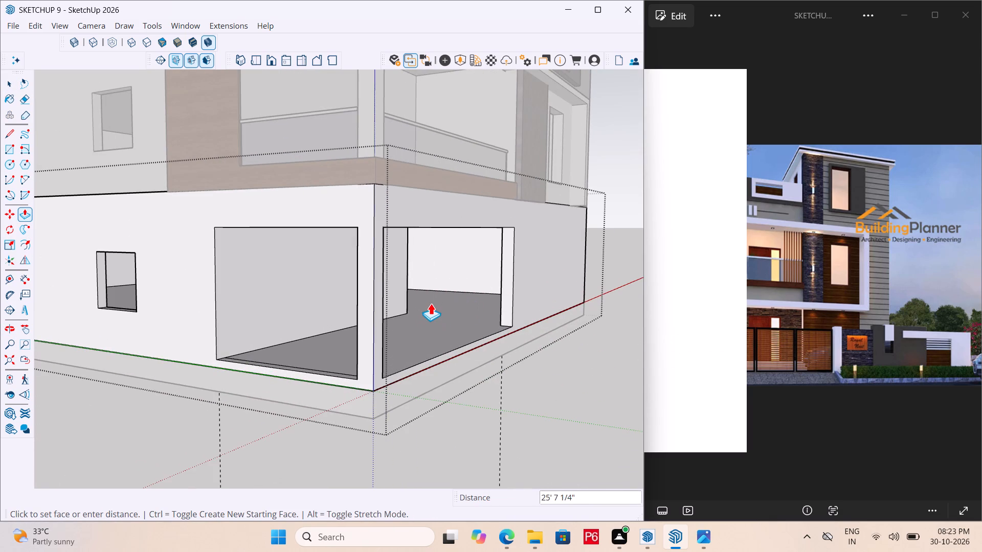
pyautogui.click(433, 302)
# Push/Pull the narrow strip beside the front opening's far jamb about 10' 2" inward to meet the partition wall.
pyautogui.moveTo(381, 327); pyautogui.dragTo(580, 349, button='middle')
pyautogui.scroll(2, 353, 281)
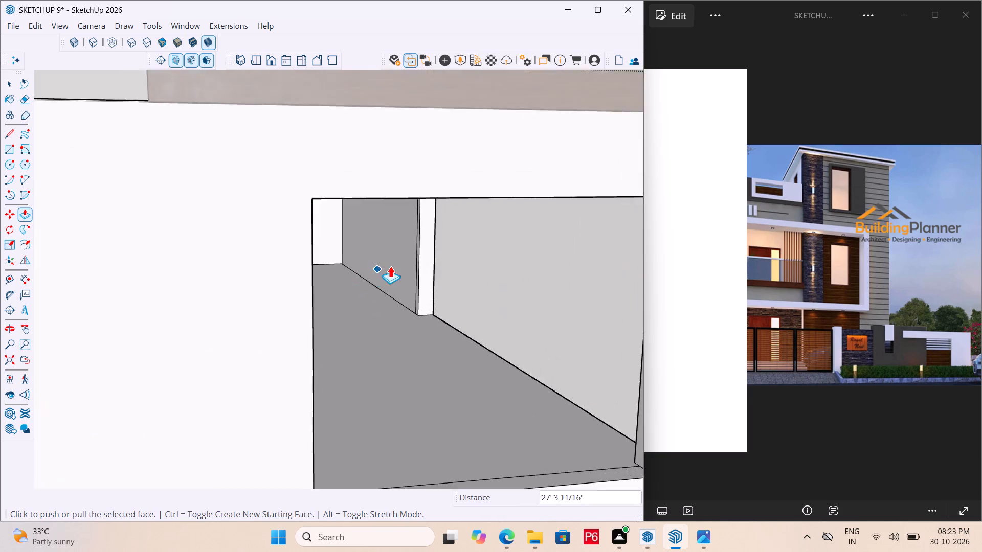
pyautogui.scroll(5, 390, 266)
pyautogui.press('space')
pyautogui.doubleClick(431, 264)
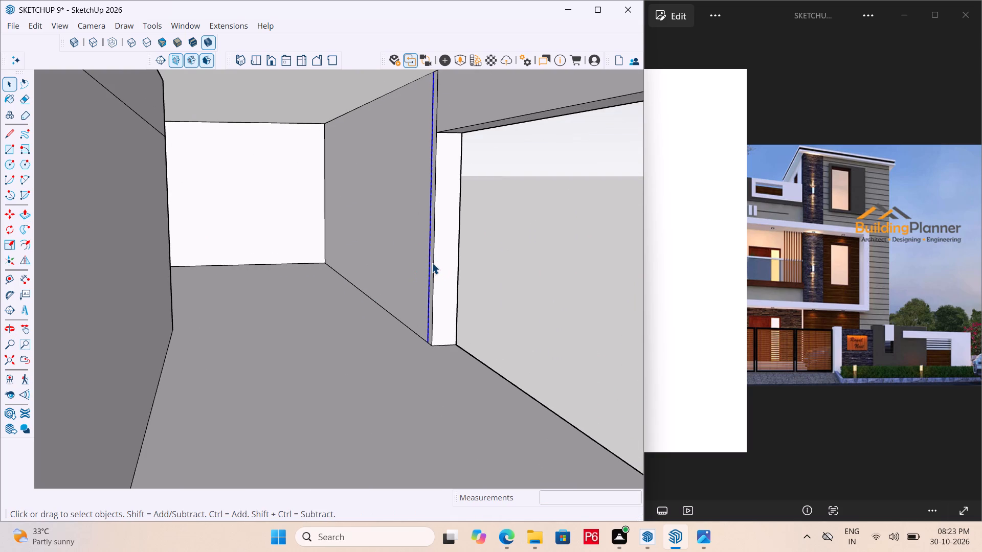
pyautogui.scroll(4, 431, 240)
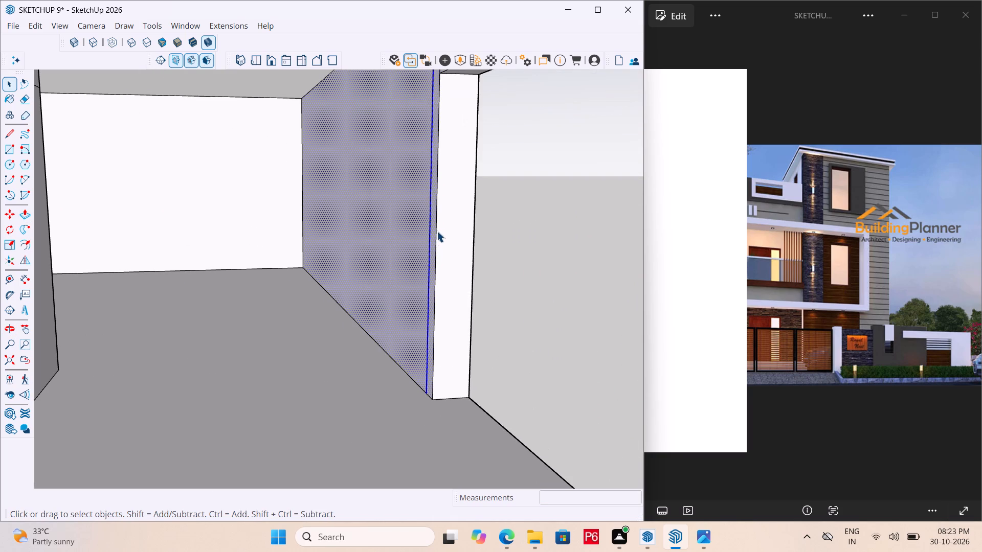
pyautogui.click(433, 232)
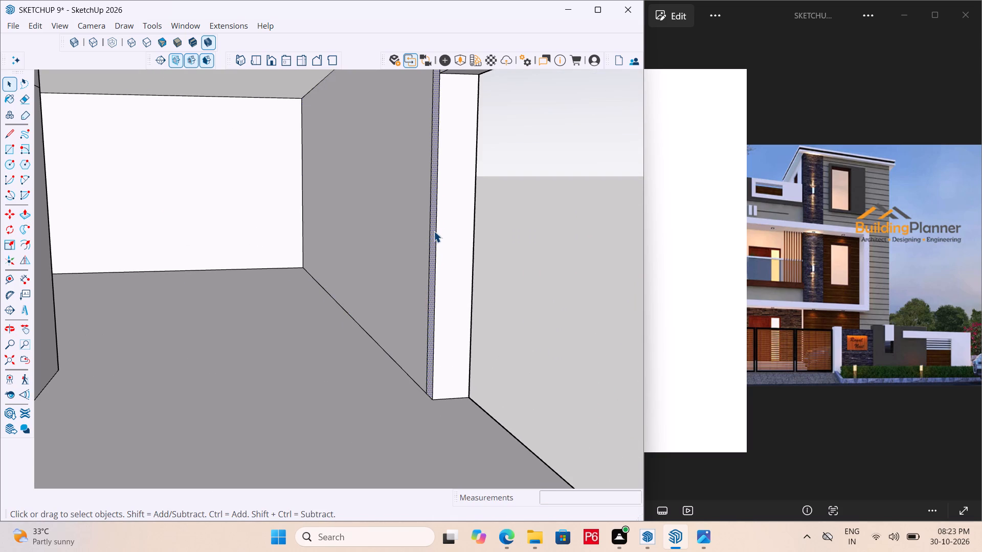
pyautogui.press('p')
pyautogui.click(434, 231)
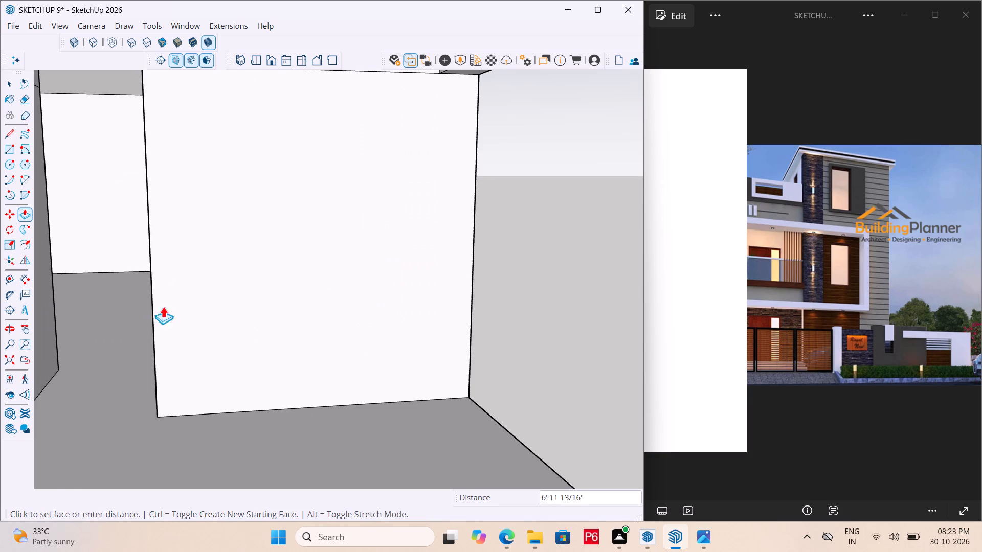
pyautogui.scroll(-6, 187, 305)
pyautogui.click(75, 285)
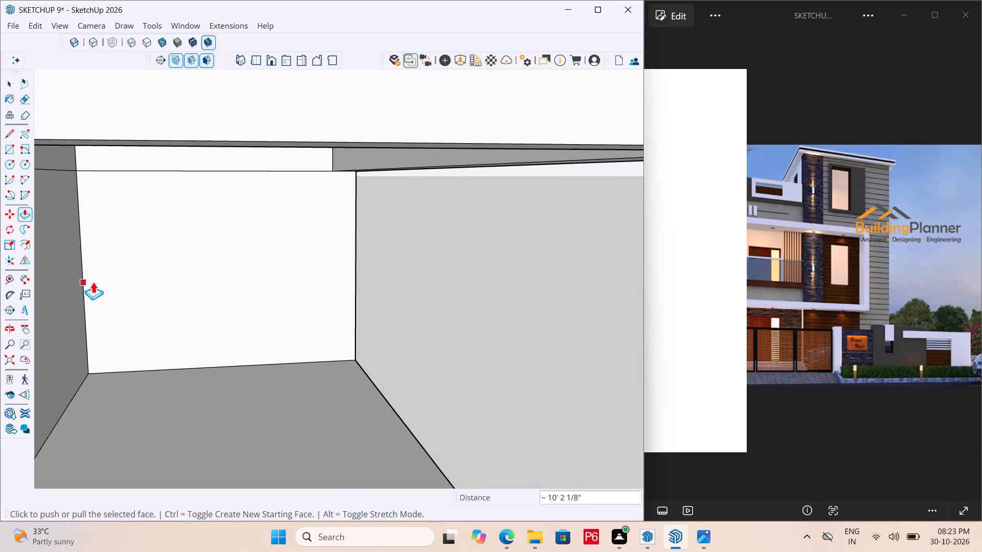
# Save the model with both partition walls around the corner space in place.
pyautogui.scroll(-11, 222, 278)
pyautogui.moveTo(268, 298); pyautogui.dragTo(62, 285, button='middle')
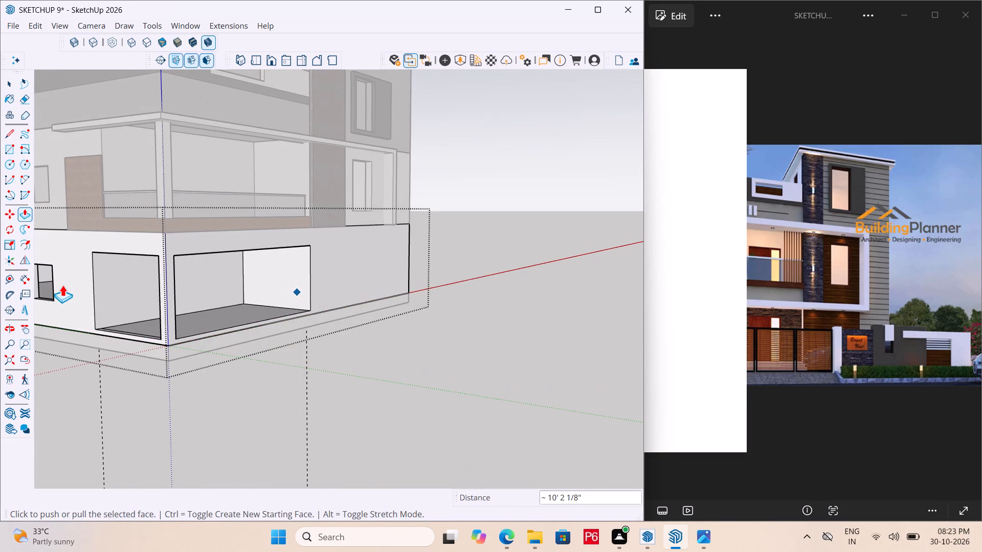
pyautogui.hotkey('ctrl', 's')
pyautogui.hotkey('ctrl', 's')
pyautogui.hotkey('ctrl', 's')
pyautogui.hotkey('ctrl', 's')
pyautogui.hotkey('ctrl', 's')
pyautogui.hotkey('ctrl', 's')
pyautogui.keyDown('ctrl'); pyautogui.scroll(-4, 347, 351); pyautogui.keyUp('ctrl')
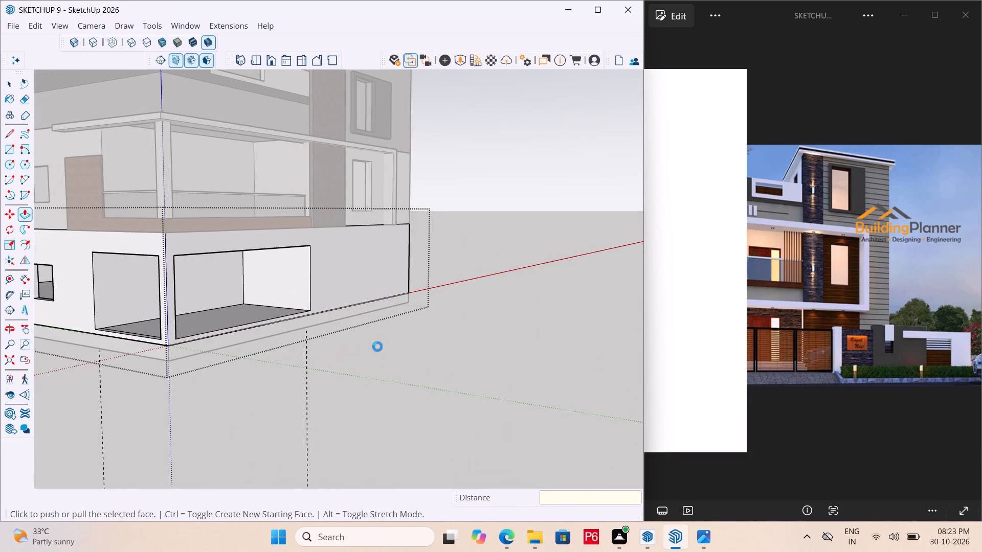
# Erase the two vertical guide lines marking the edges of the ground-floor side and front openings.
pyautogui.scroll(-5, 411, 349)
pyautogui.press('space')
pyautogui.scroll(-1, 324, 317)
pyautogui.moveTo(324, 317); pyautogui.dragTo(260, 310, button='middle')
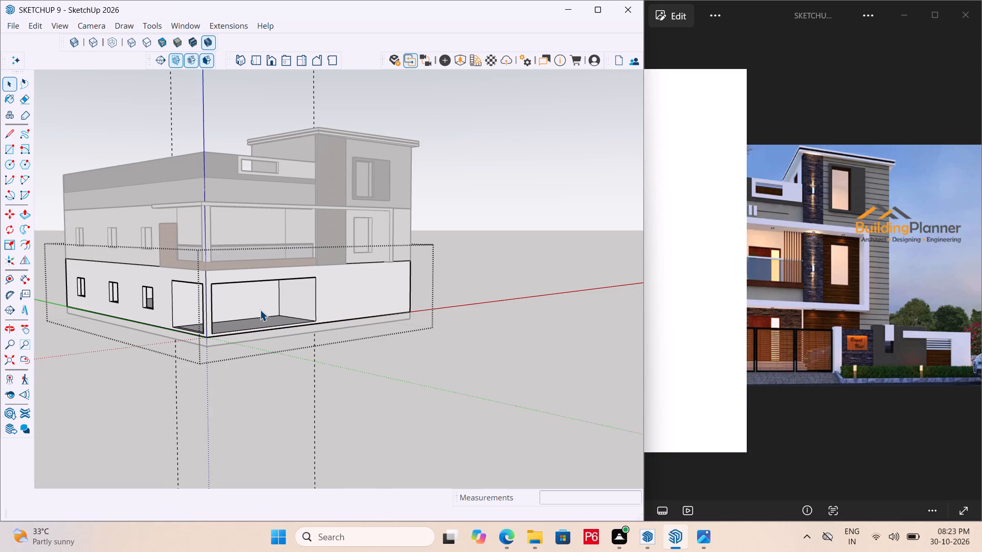
pyautogui.press('e')
pyautogui.moveTo(185, 410); pyautogui.dragTo(174, 396)
pyautogui.moveTo(290, 399); pyautogui.dragTo(331, 389)
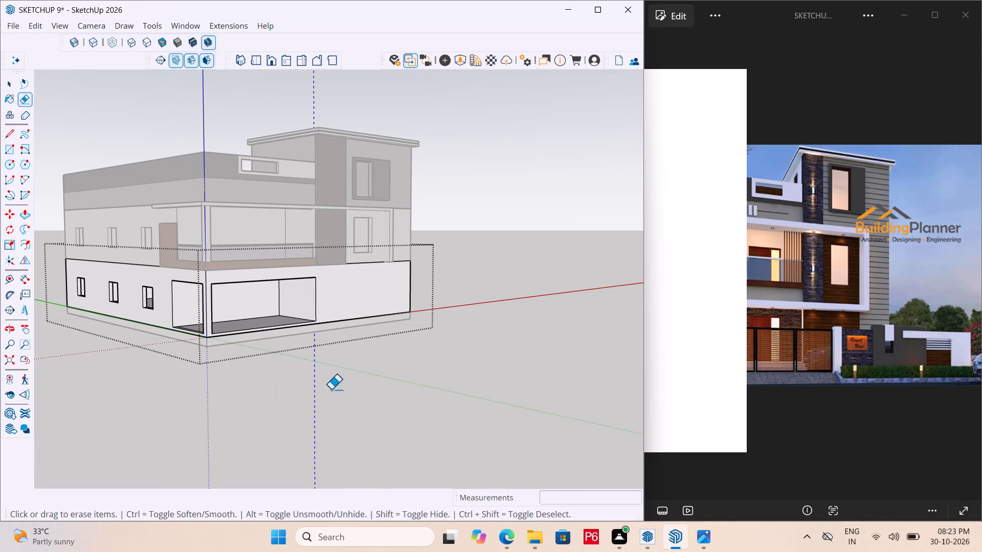
# Save the model with the opening guides removed.
pyautogui.hotkey('ctrl', 's')
pyautogui.hotkey('ctrl', 's')
pyautogui.hotkey('ctrl', 's')
pyautogui.hotkey('ctrl', 's')
pyautogui.hotkey('ctrl', 's')
pyautogui.hotkey('ctrl', 's')
pyautogui.hotkey('ctrl', 's')
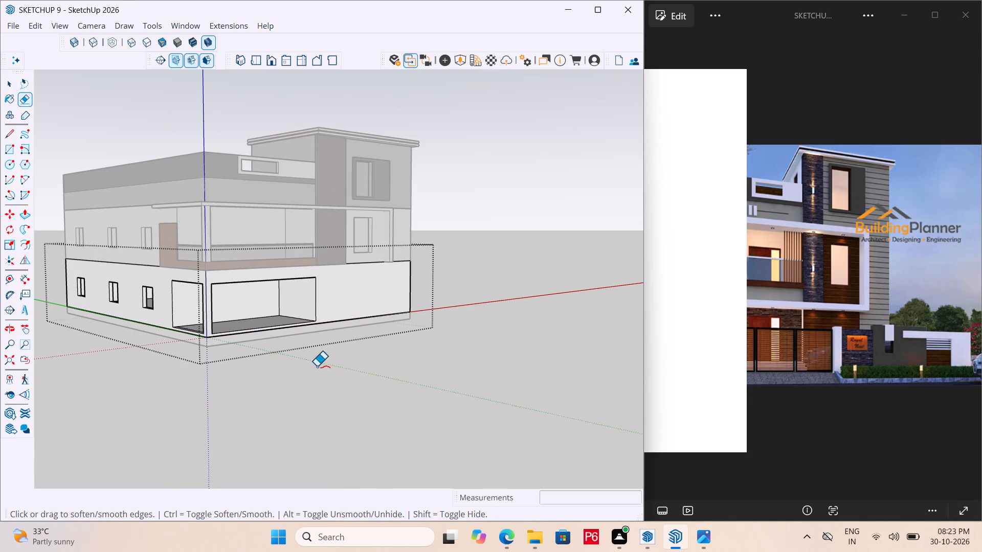
# Leave the ground-floor group's editing and return to the whole house model.
pyautogui.click(828, 272)
pyautogui.scroll(-5, 391, 363)
pyautogui.moveTo(385, 359); pyautogui.dragTo(383, 396, button='middle')
pyautogui.press('space')
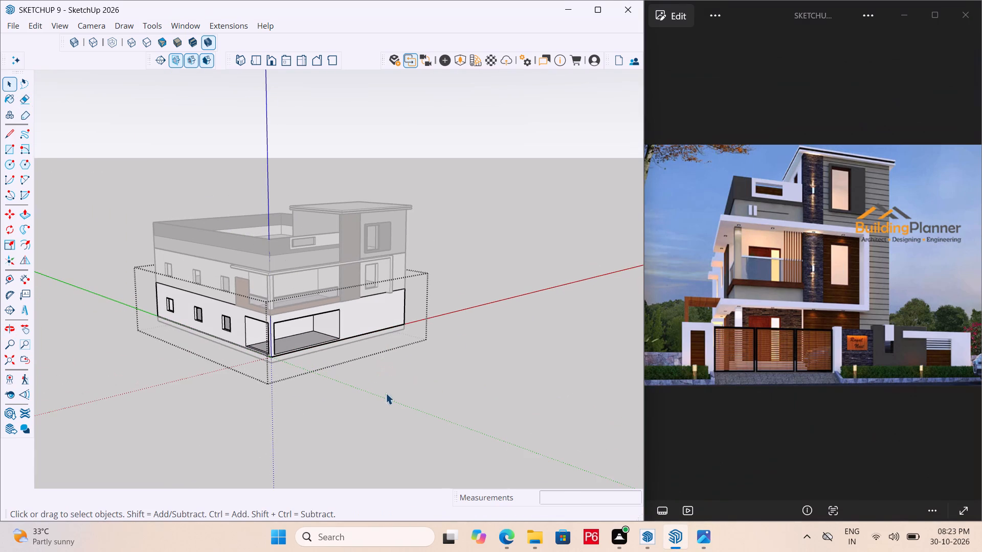
pyautogui.click(474, 332)
pyautogui.doubleClick(467, 333)
# Add a horizontal section plane and raise it about 9' so it cuts through the ground-floor walls.
pyautogui.moveTo(268, 271); pyautogui.dragTo(296, 324, button='middle')
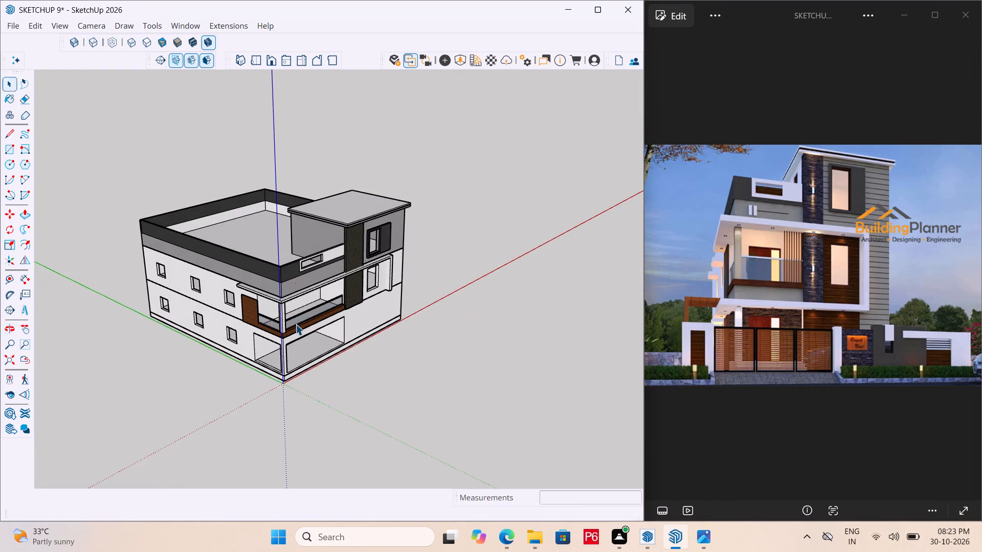
pyautogui.click(161, 62)
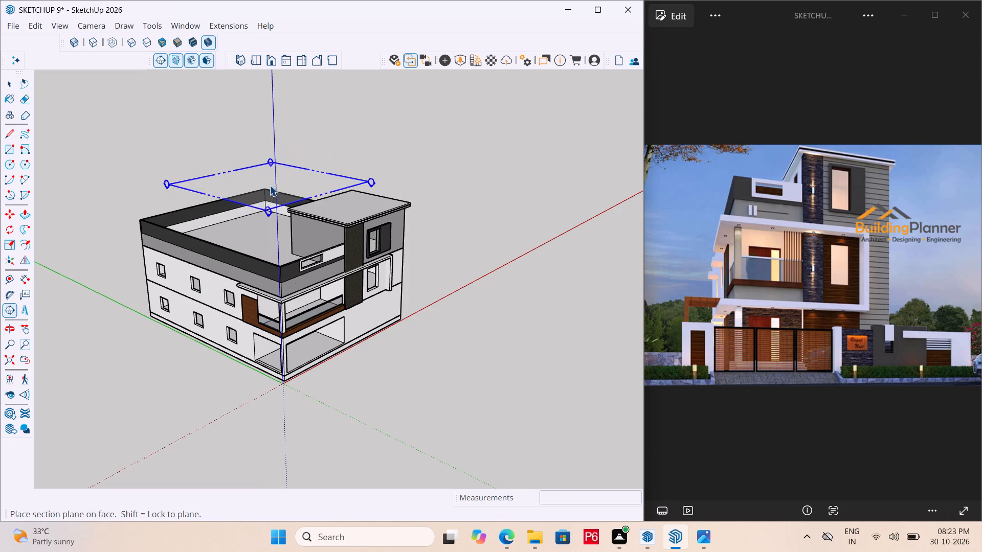
pyautogui.click(275, 186)
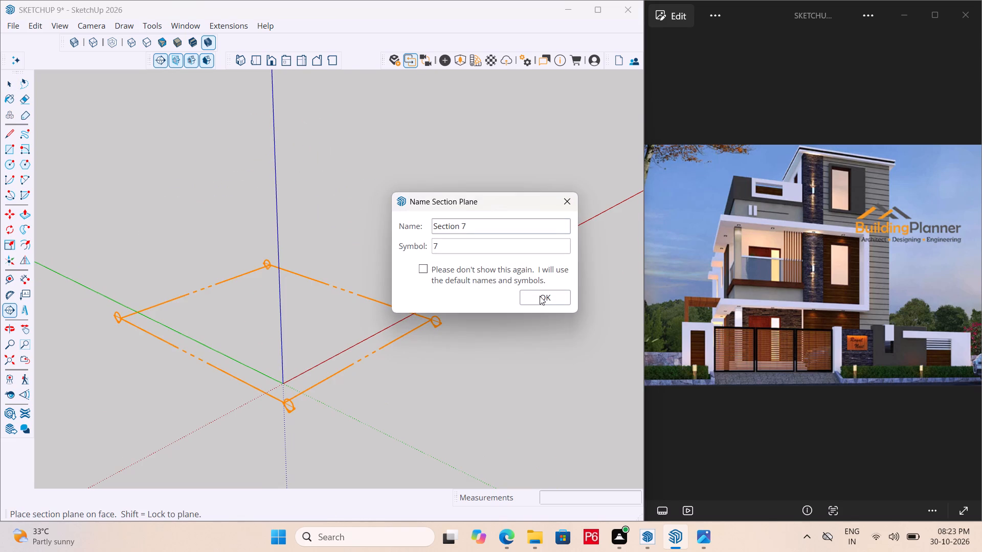
pyautogui.click(540, 299)
pyautogui.click(414, 332)
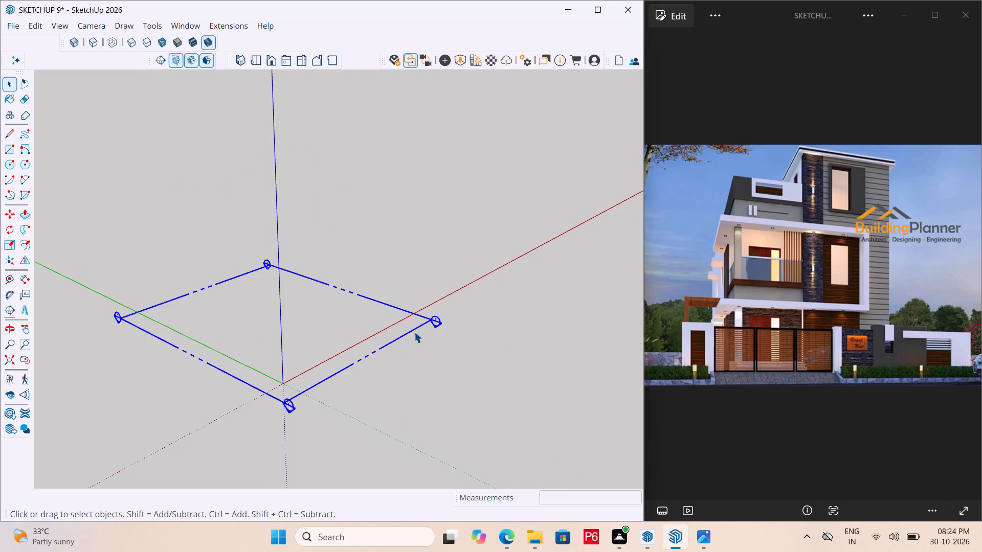
pyautogui.press('m')
pyautogui.click(416, 331)
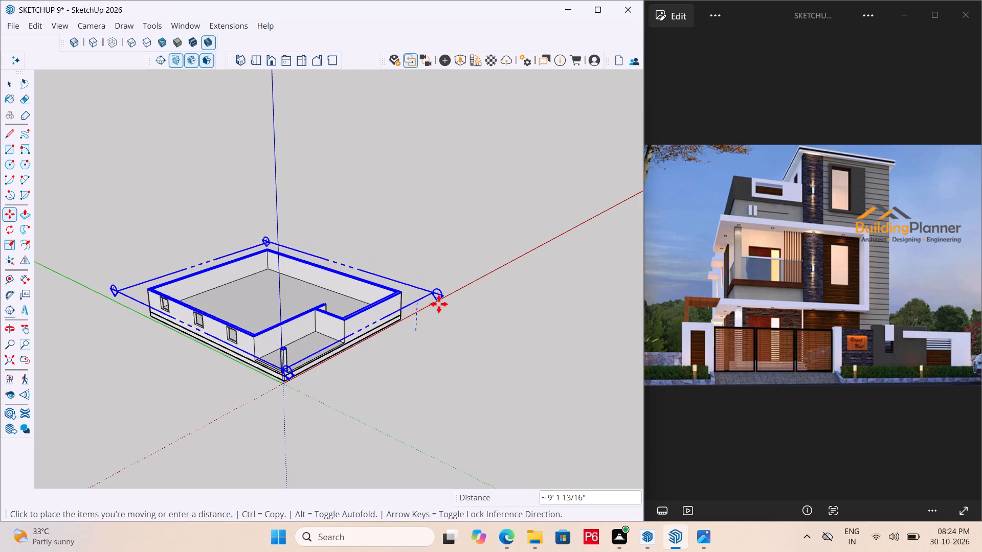
pyautogui.click(441, 298)
# Save the model with the section plane cutting through the ground floor.
pyautogui.moveTo(404, 298); pyautogui.dragTo(0, 362, button='middle')
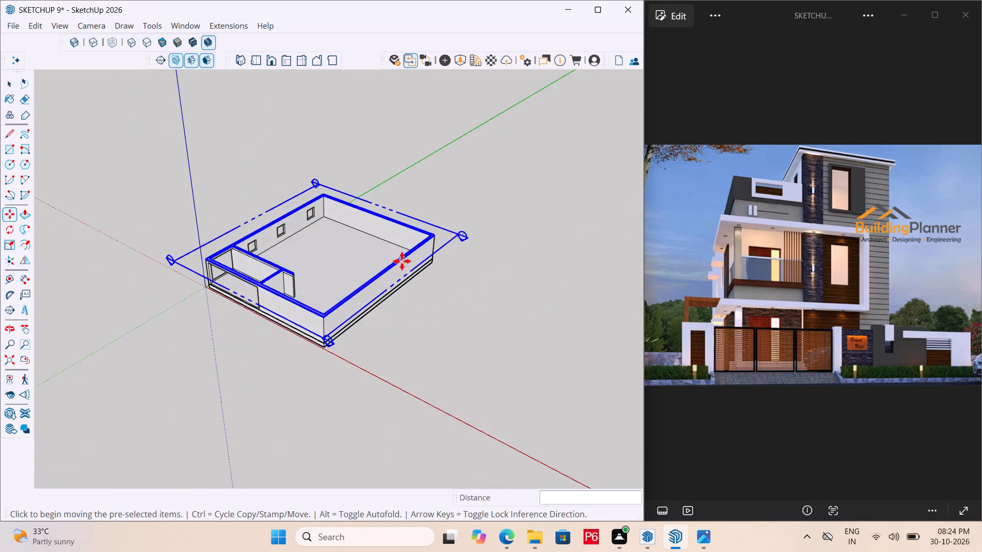
pyautogui.scroll(11, 402, 261)
pyautogui.scroll(1, 169, 314)
pyautogui.hotkey('ctrl', 's')
pyautogui.hotkey('ctrl', 's')
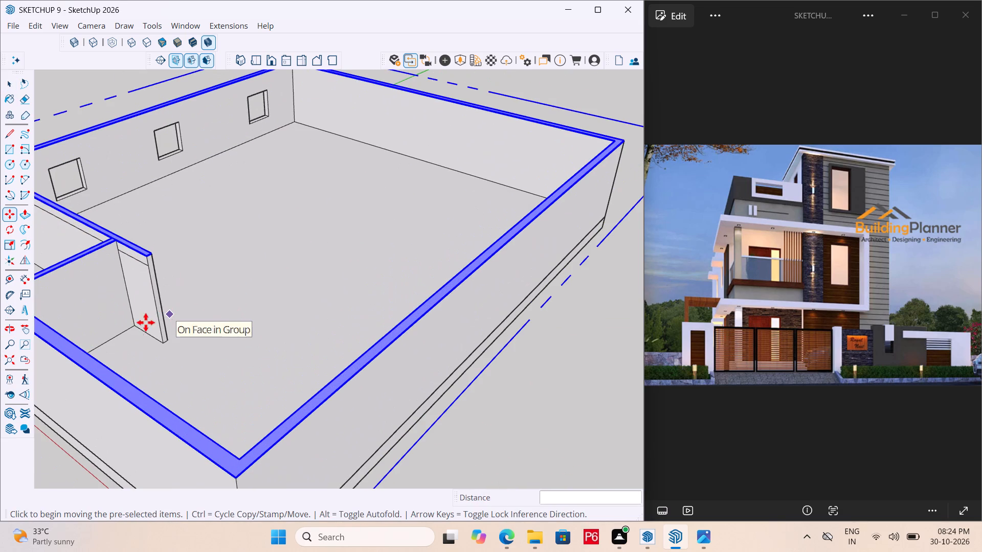
pyautogui.hotkey('ctrl', 's')
pyautogui.hotkey('ctrl', 's')
# Examine the free end of the long partition wall where it runs past the corner space's short partition.
pyautogui.keyDown('ctrl'); pyautogui.scroll(2, 151, 317); pyautogui.keyUp('ctrl')
pyautogui.scroll(-6, 307, 294)
pyautogui.scroll(-6, 521, 321)
pyautogui.moveTo(403, 319); pyautogui.dragTo(391, 299, button='middle')
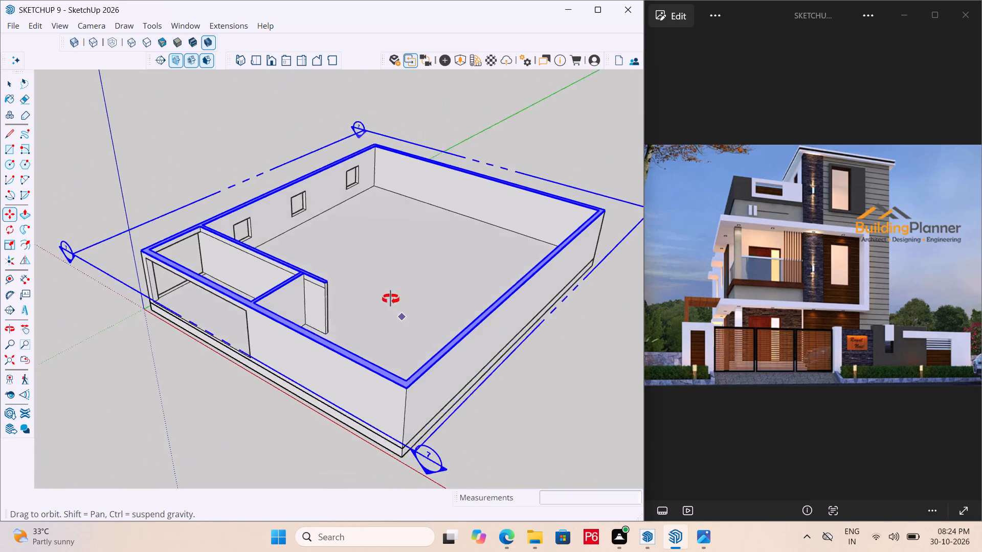
pyautogui.moveTo(391, 299); pyautogui.dragTo(336, 297, button='middle')
pyautogui.scroll(5, 335, 299)
pyautogui.scroll(4, 287, 314)
pyautogui.press('space')
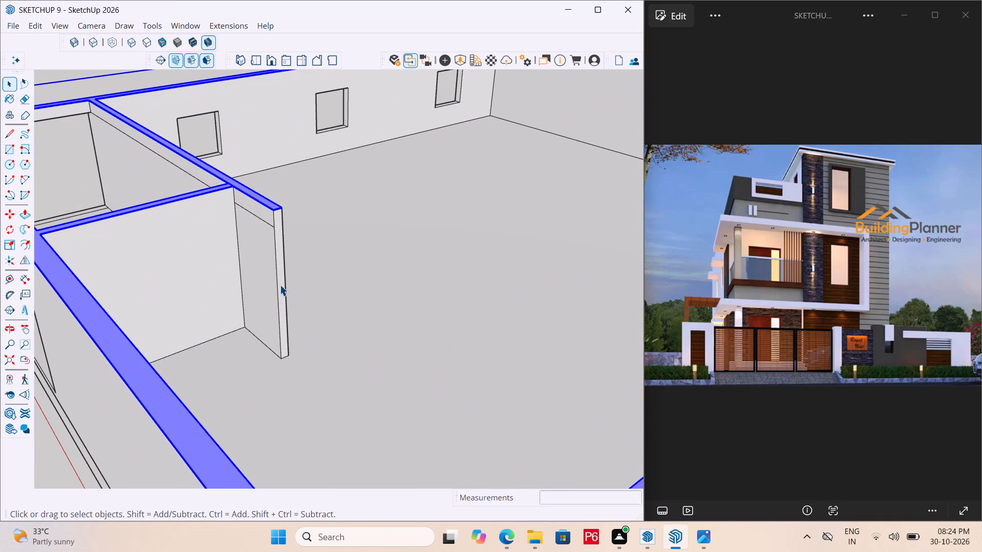
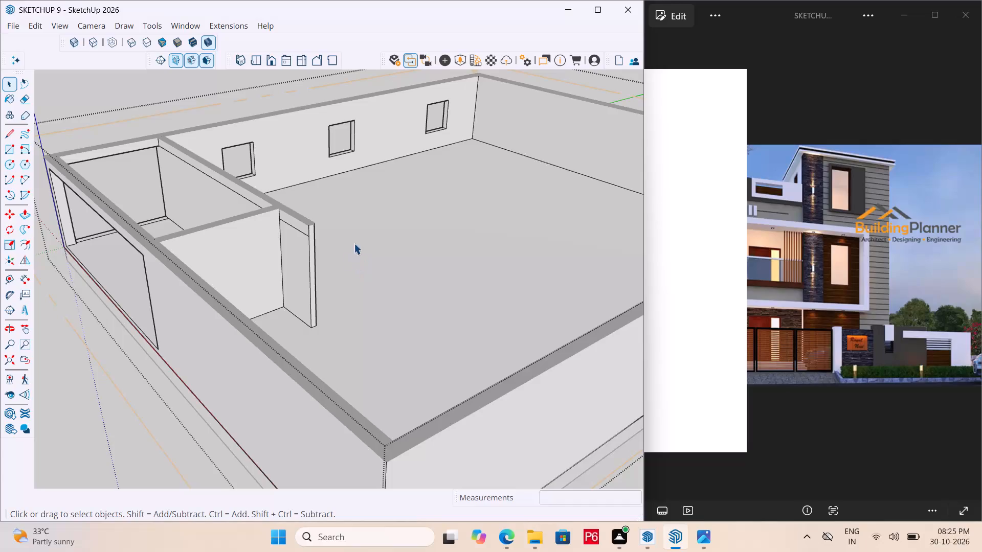
# Push the free end of the long partition wall back about 4' 1 1/4", flush with the short partition.
pyautogui.scroll(5, 316, 296)
pyautogui.click(310, 277)
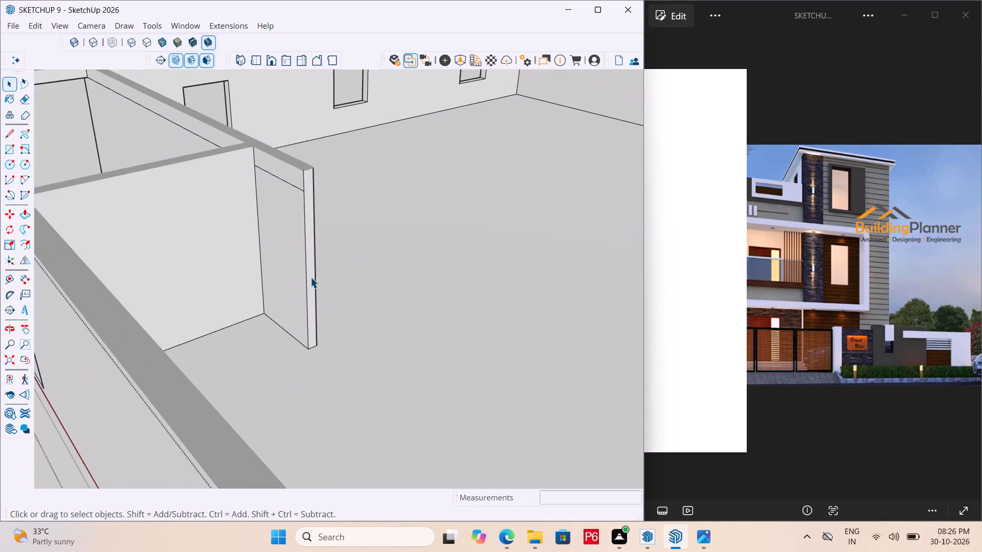
pyautogui.press('p')
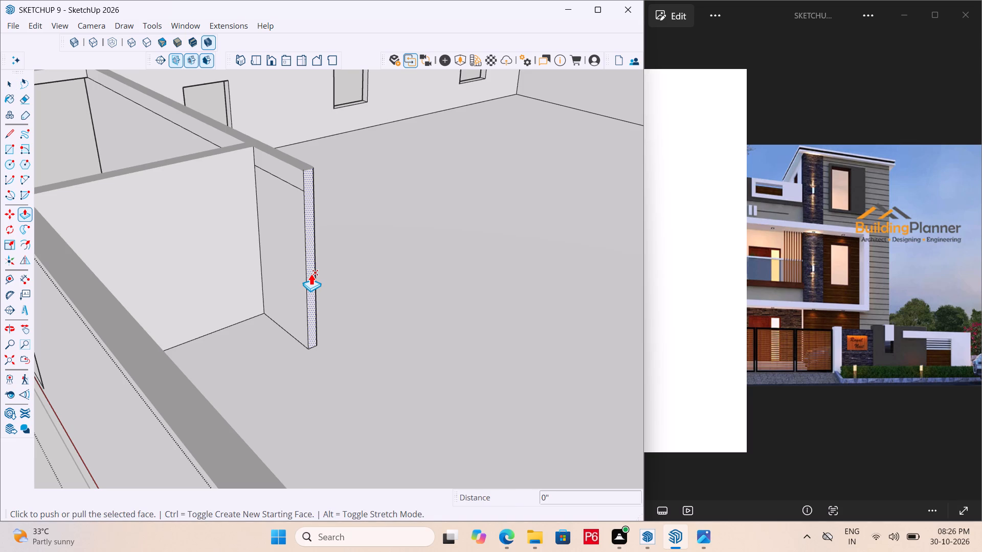
pyautogui.click(311, 273)
pyautogui.click(243, 236)
pyautogui.scroll(-4, 360, 237)
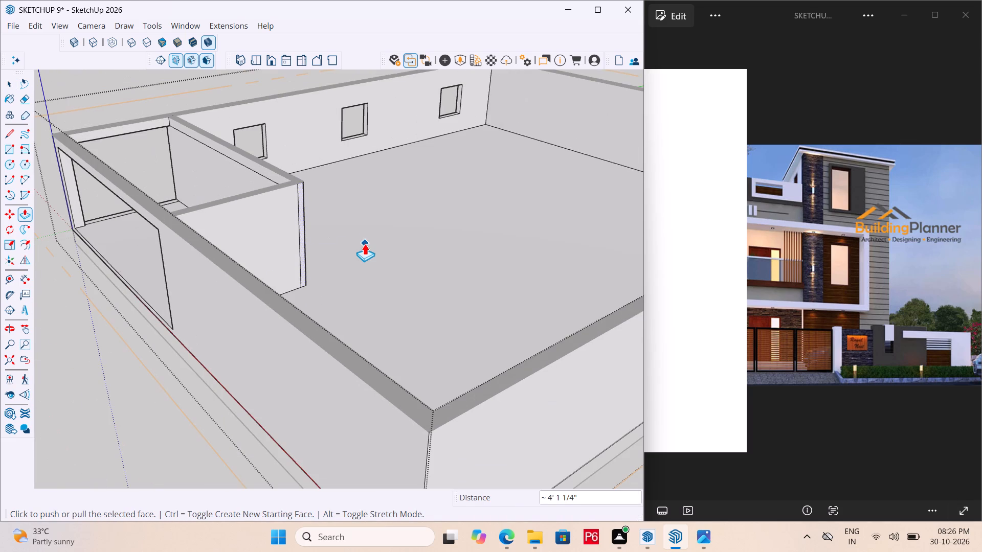
# Save the model with the shortened partition wall.
pyautogui.hotkey('ctrl', 's')
pyautogui.hotkey('ctrl', 's')
pyautogui.hotkey('ctrl', 's')
pyautogui.hotkey('ctrl', 's')
pyautogui.hotkey('ctrl', 's')
pyautogui.hotkey('ctrl', 's')
pyautogui.hotkey('ctrl', 's')
# Leave the ground-floor group's editing and return to the whole house model.
pyautogui.keyDown('ctrl'); pyautogui.scroll(-2, 347, 251); pyautogui.keyUp('ctrl')
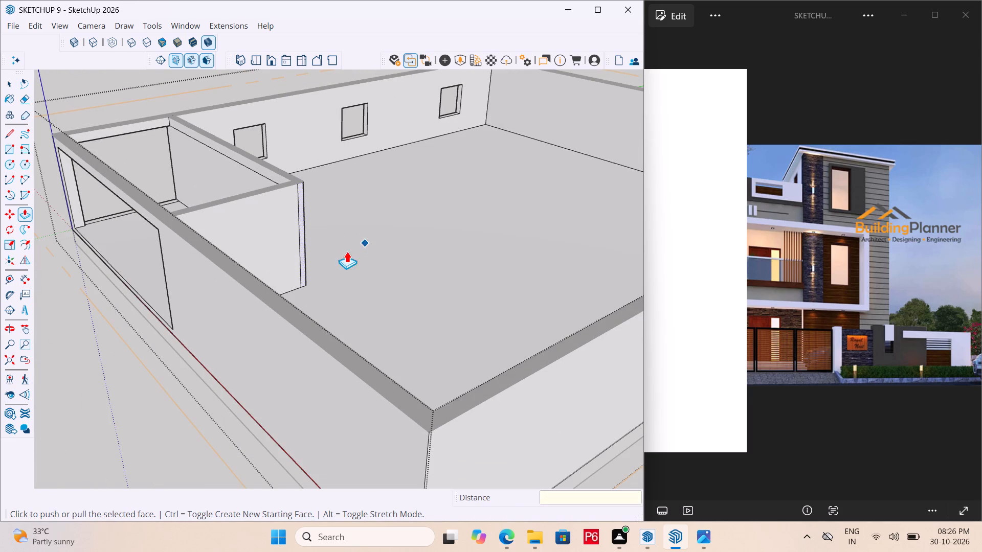
pyautogui.keyDown('ctrl'); pyautogui.scroll(-3, 347, 251); pyautogui.keyUp('ctrl')
pyautogui.scroll(-5, 323, 247)
pyautogui.press('space')
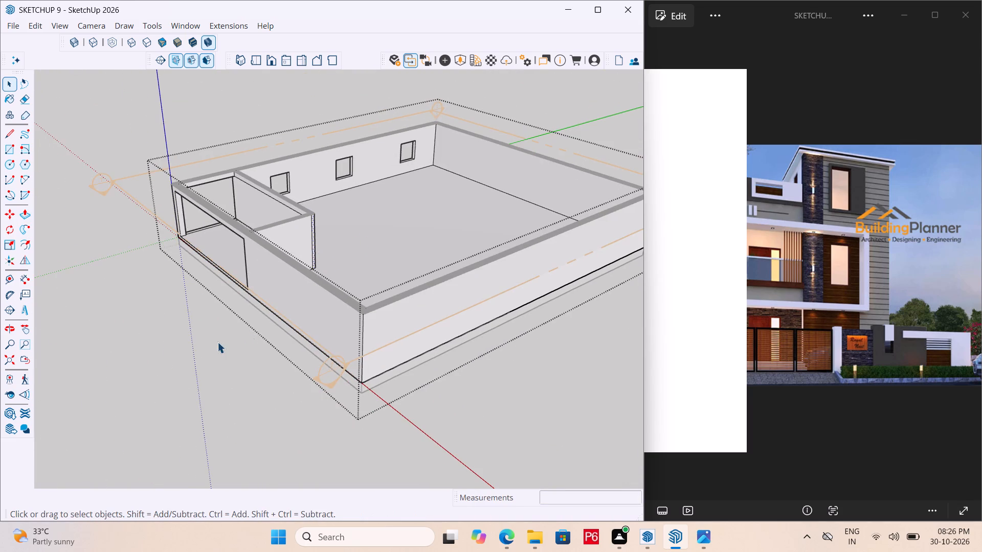
pyautogui.click(217, 342)
# Delete the horizontal section plane cutting through the ground floor.
pyautogui.click(122, 190)
pyautogui.click(122, 190)
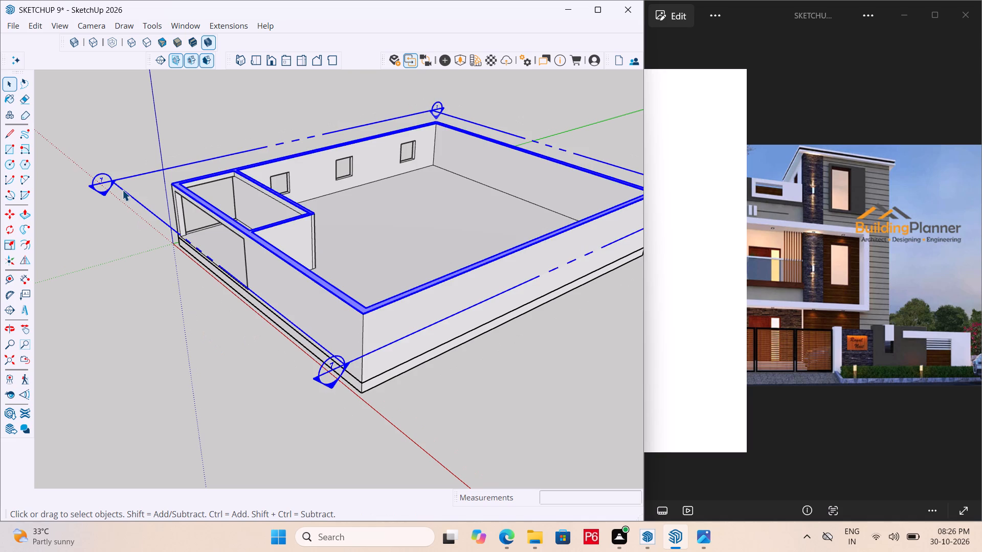
pyautogui.doubleClick(122, 190)
pyautogui.click(107, 185)
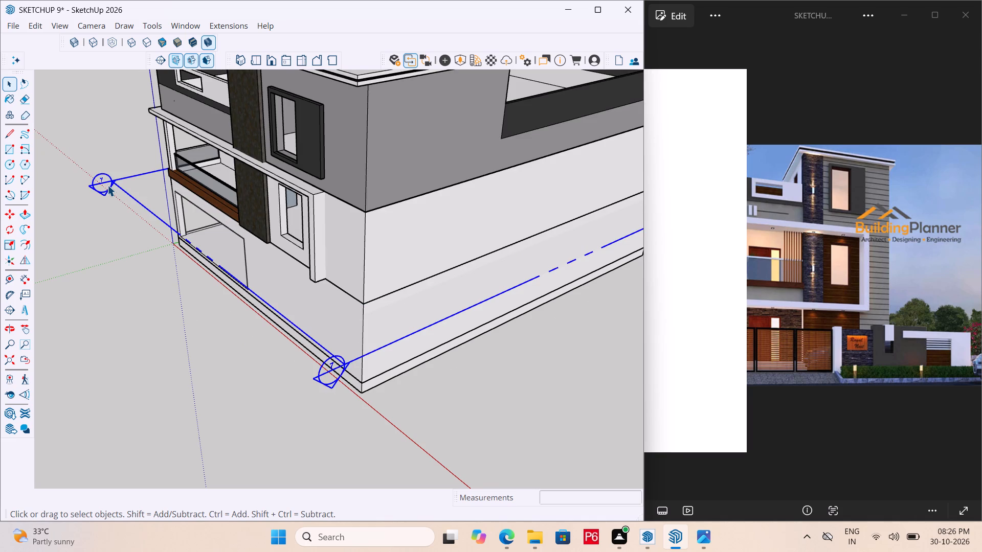
pyautogui.press('Delete')
# Save the model without the section plane.
pyautogui.hotkey('ctrl', 's')
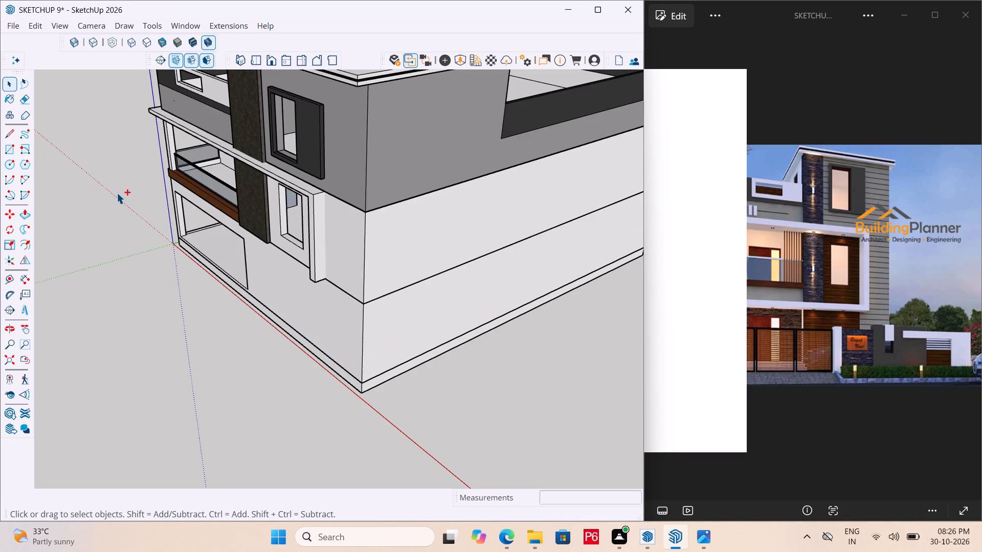
pyautogui.hotkey('ctrl', 's')
pyautogui.hotkey('ctrl', 's')
pyautogui.hotkey('ctrl', 's')
pyautogui.hotkey('ctrl', 's')
pyautogui.hotkey('ctrl', 's')
pyautogui.hotkey('ctrl', 's')
pyautogui.hotkey('ctrl', 's')
pyautogui.keyDown('ctrl'); pyautogui.scroll(-1, 155, 214); pyautogui.keyUp('ctrl')
pyautogui.hotkey('ctrl', 's')
# Examine the front facade, especially the first-floor window and white frame beside the stone-clad column.
pyautogui.moveTo(149, 236); pyautogui.dragTo(501, 226, button='middle')
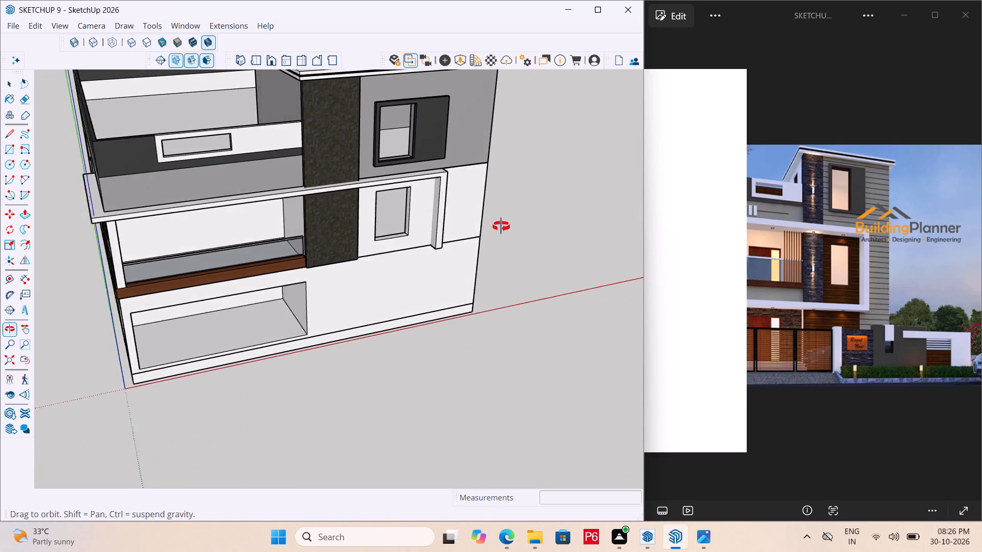
pyautogui.moveTo(501, 226); pyautogui.dragTo(549, 182, button='middle')
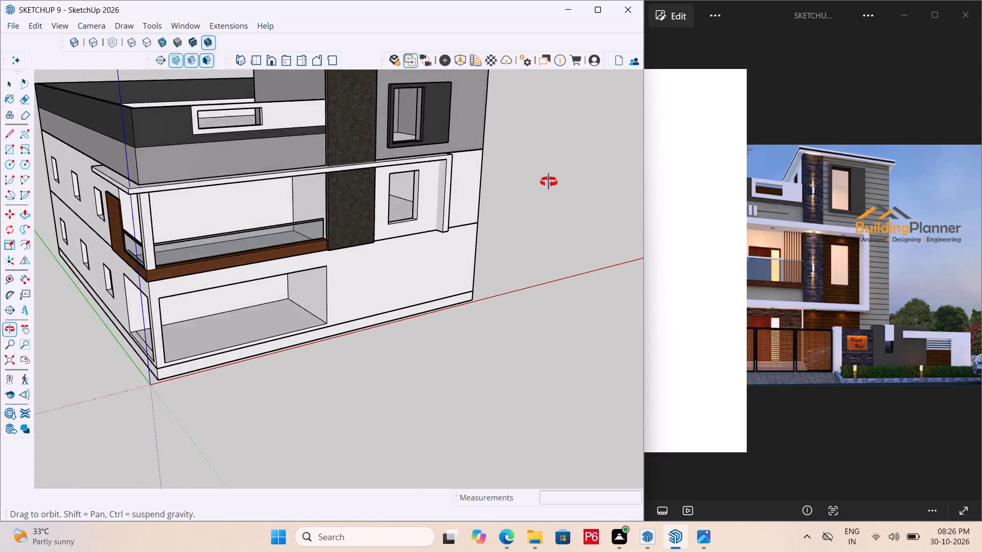
pyautogui.moveTo(549, 182); pyautogui.dragTo(606, 118, button='middle')
pyautogui.moveTo(383, 199); pyautogui.dragTo(384, 153, button='middle')
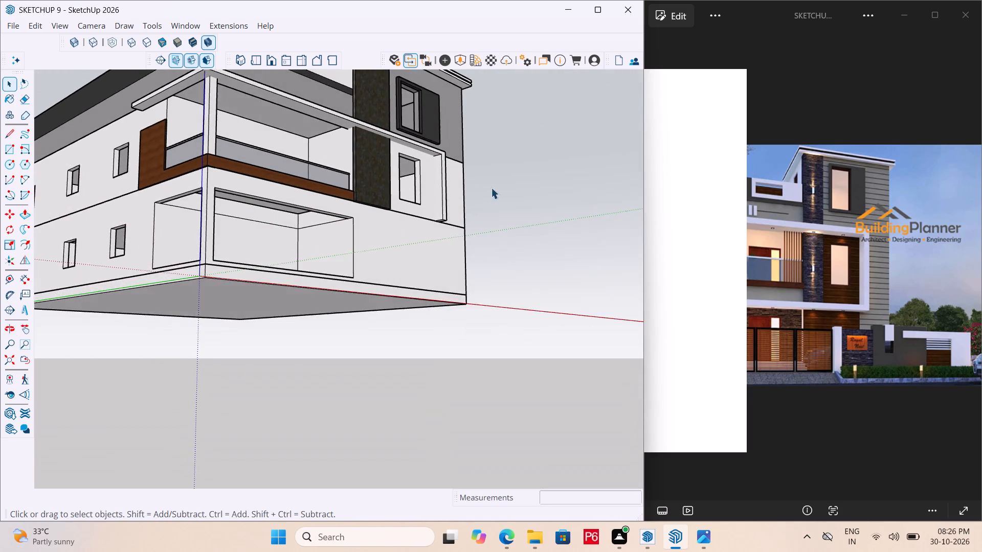
pyautogui.scroll(3, 477, 204)
pyautogui.scroll(1, 421, 224)
pyautogui.moveTo(421, 224); pyautogui.dragTo(407, 281, button='middle')
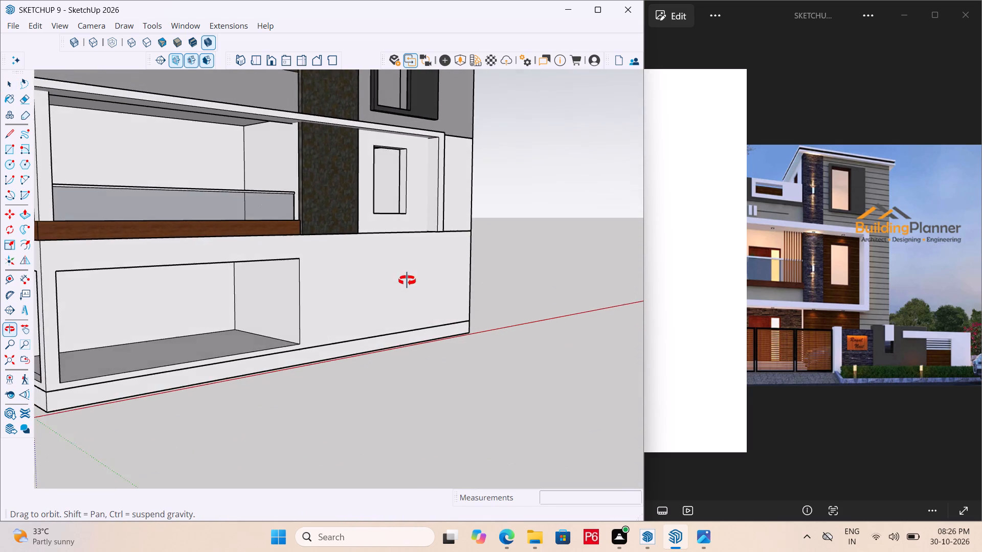
pyautogui.moveTo(407, 281); pyautogui.dragTo(334, 330, button='middle')
pyautogui.moveTo(326, 330); pyautogui.dragTo(290, 327, button='middle')
pyautogui.middleClick(285, 327)
pyautogui.scroll(4, 368, 223)
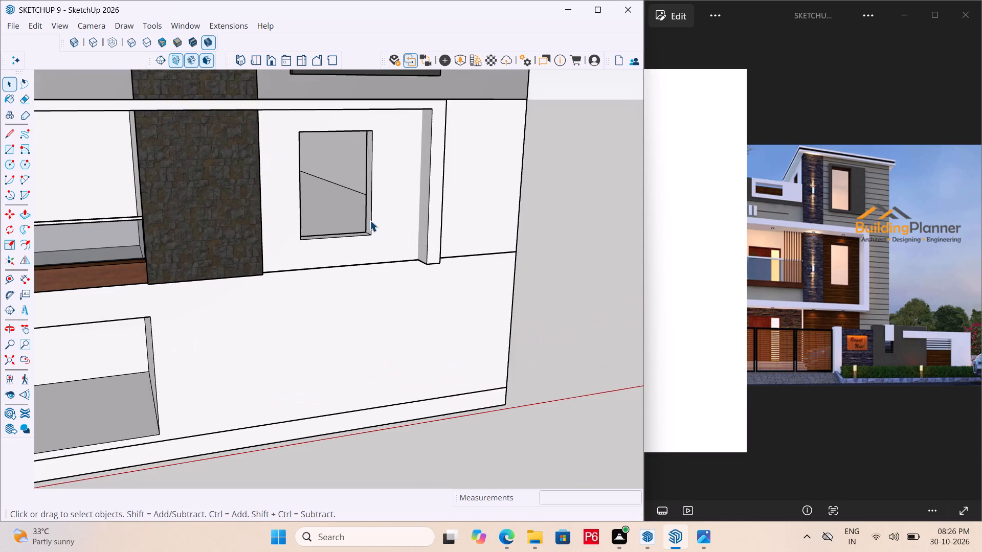
pyautogui.moveTo(376, 224); pyautogui.dragTo(523, 222, button='middle')
pyautogui.scroll(6, 413, 205)
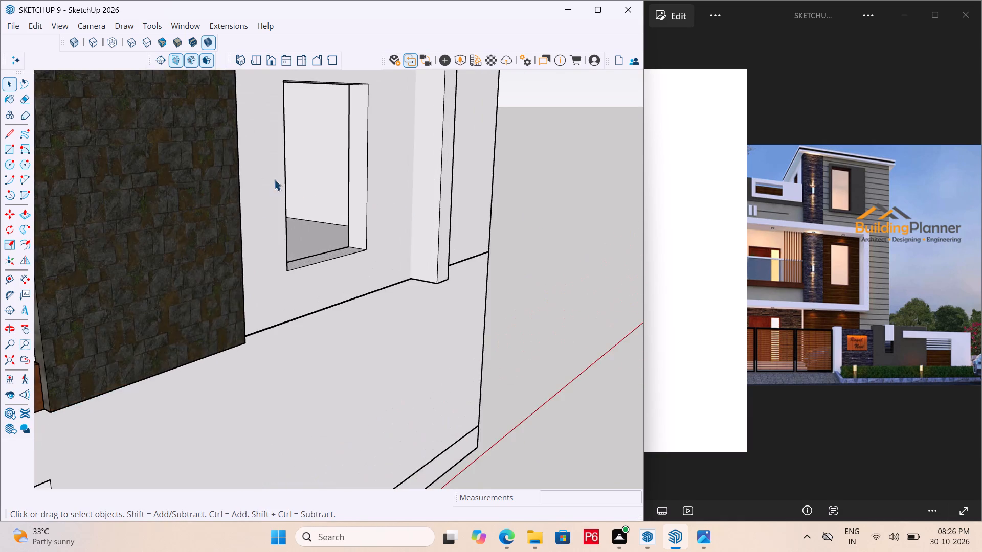
pyautogui.scroll(4, 274, 179)
pyautogui.scroll(4, 371, 129)
pyautogui.scroll(-13, 282, 236)
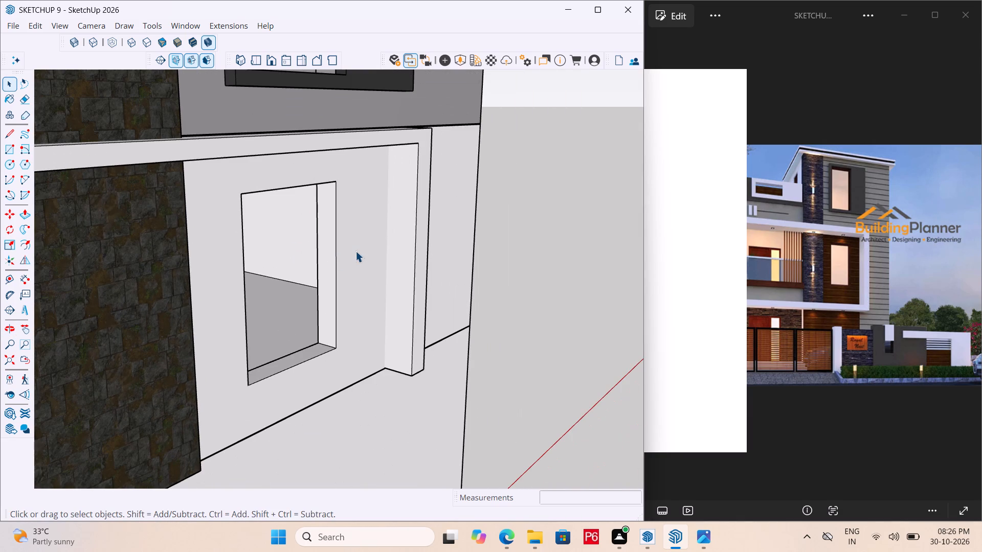
# Save the model.
pyautogui.hotkey('ctrl', 's')
pyautogui.hotkey('ctrl', 's')
pyautogui.hotkey('ctrl', 's')
pyautogui.hotkey('ctrl', 's')
pyautogui.hotkey('ctrl', 's')
pyautogui.hotkey('ctrl', 's')
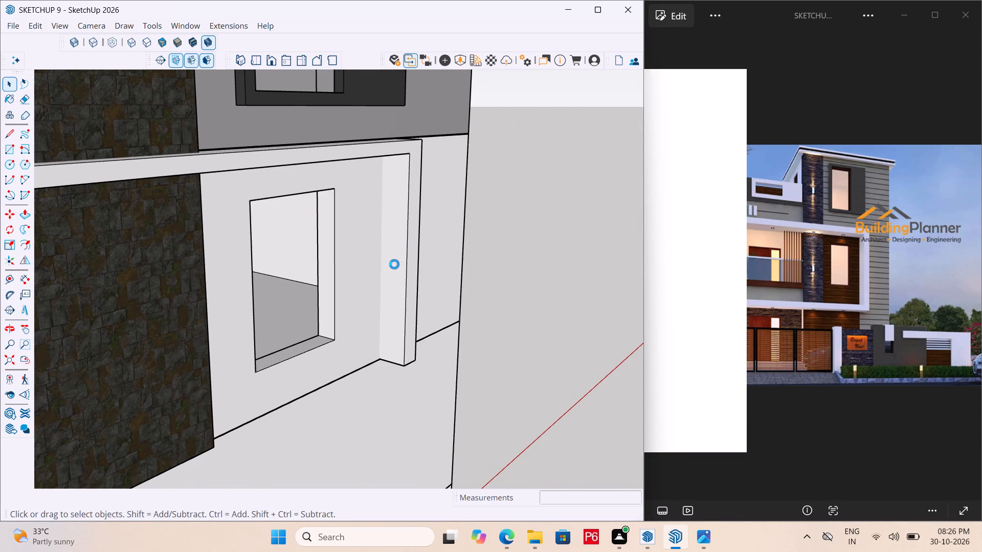
# Compare the model's front and corner elevation with the house in the reference image.
pyautogui.keyDown('ctrl'); pyautogui.scroll(-6, 392, 285); pyautogui.keyUp('ctrl')
pyautogui.scroll(-3, 361, 206)
pyautogui.scroll(-5, 411, 194)
pyautogui.moveTo(390, 233); pyautogui.dragTo(384, 338, button='middle')
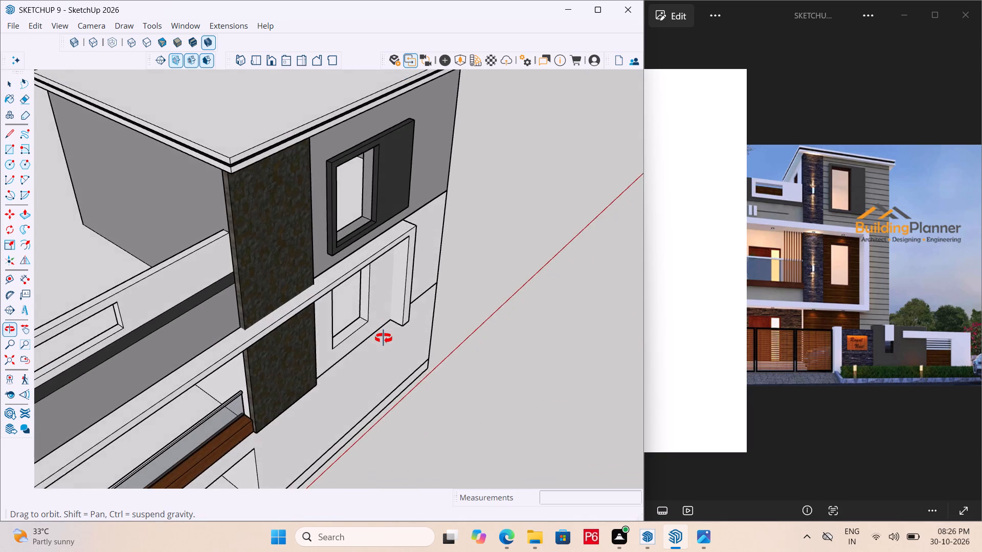
pyautogui.moveTo(384, 338); pyautogui.dragTo(327, 287, button='middle')
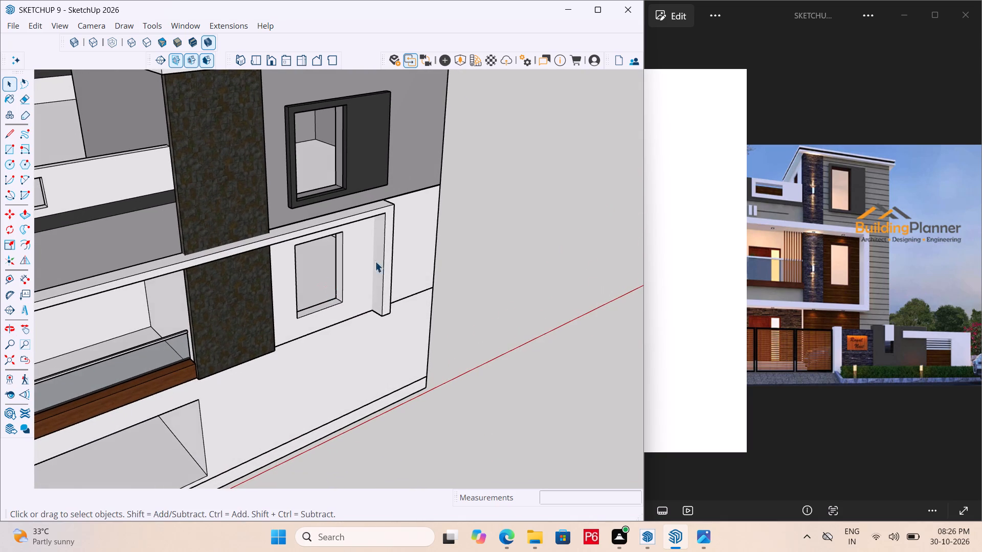
pyautogui.scroll(-4, 422, 244)
pyautogui.moveTo(403, 264); pyautogui.dragTo(393, 172, button='middle')
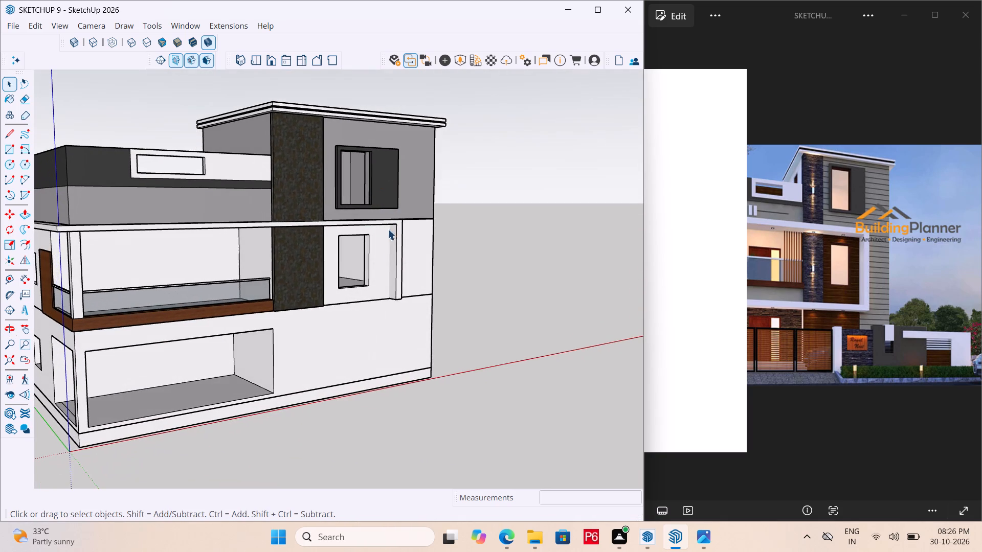
pyautogui.scroll(-2, 395, 275)
pyautogui.moveTo(235, 312); pyautogui.dragTo(227, 287, button='middle')
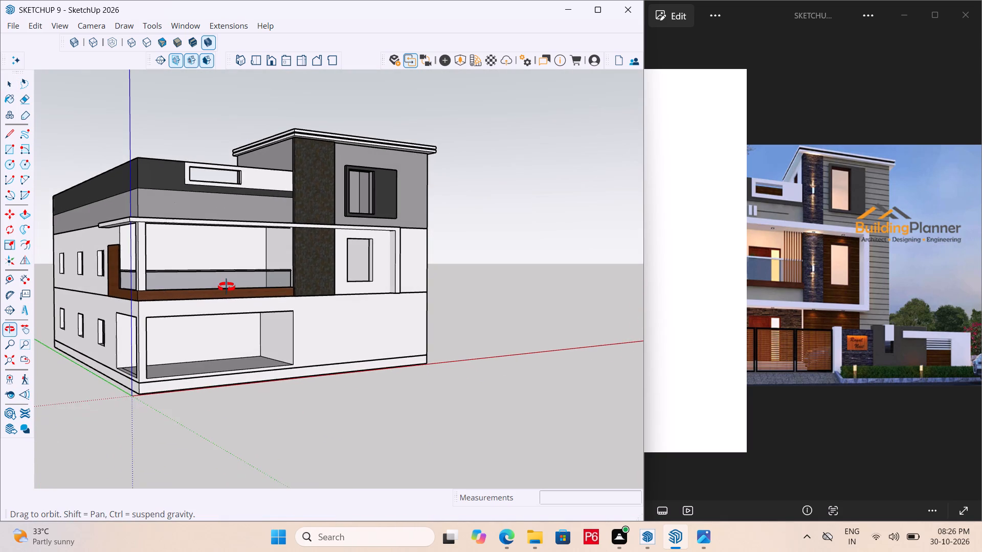
pyautogui.moveTo(227, 287); pyautogui.dragTo(235, 284, button='middle')
pyautogui.click(829, 250)
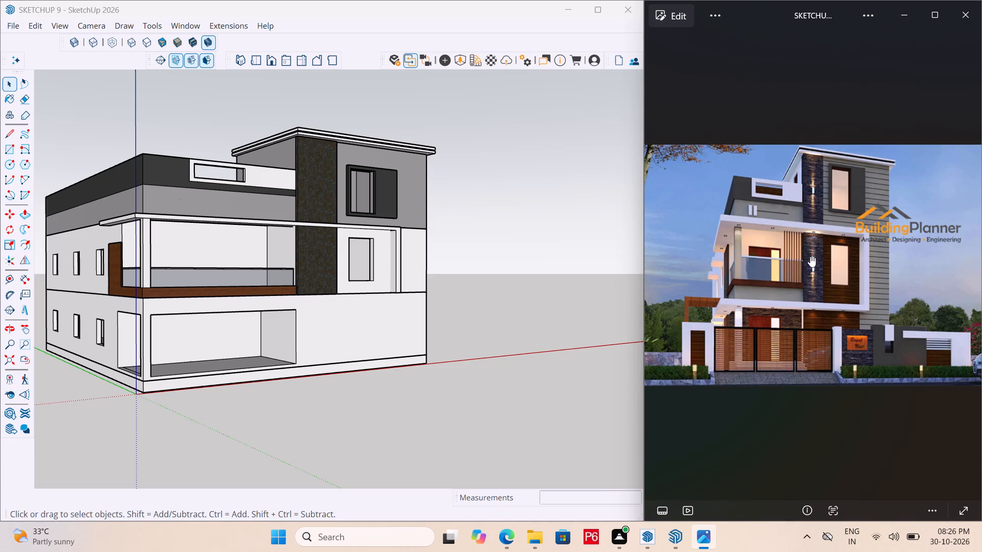
pyautogui.middleClick(176, 315)
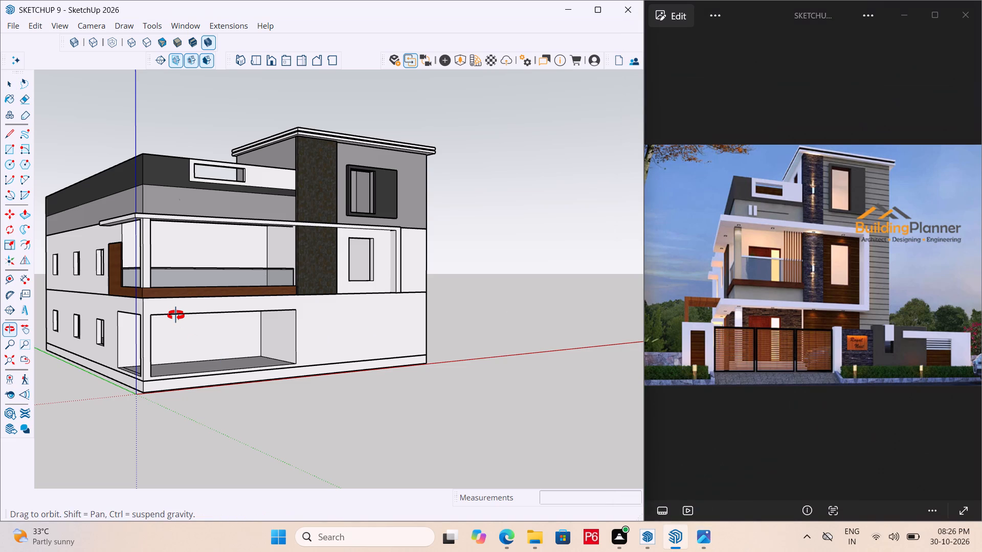
pyautogui.scroll(4, 138, 300)
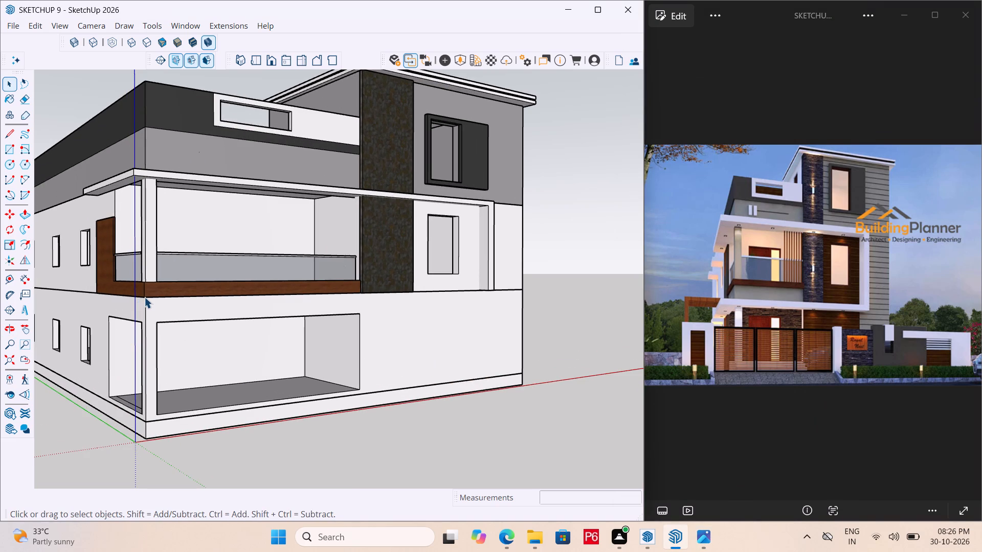
# Save the model again.
pyautogui.hotkey('ctrl', 's')
pyautogui.hotkey('ctrl', 's')
pyautogui.hotkey('ctrl', 's')
pyautogui.hotkey('ctrl', 's')
pyautogui.hotkey('ctrl', 's')
# Open the ground-floor wall group for editing at the large side opening beside the front corner.
pyautogui.moveTo(183, 305); pyautogui.dragTo(154, 308, button='middle')
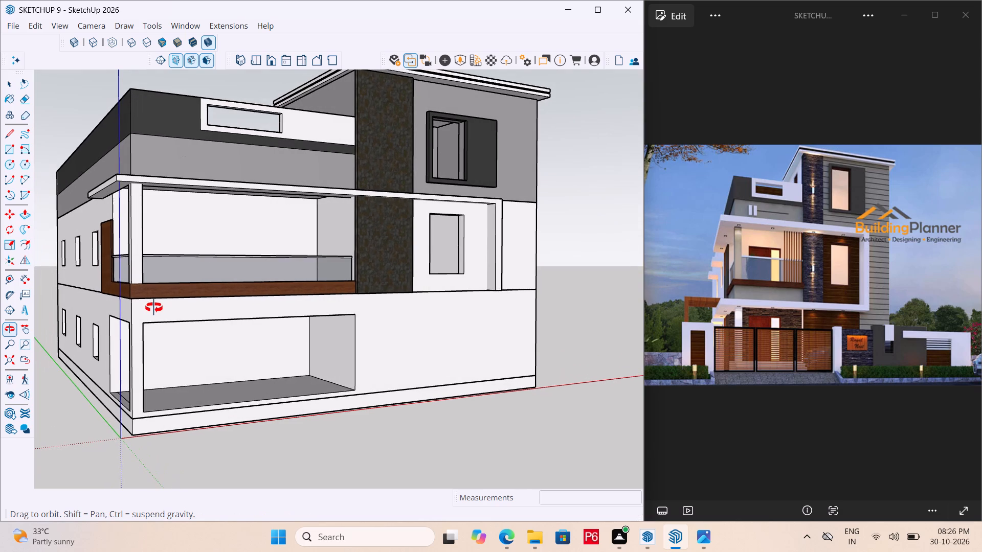
pyautogui.moveTo(154, 308); pyautogui.dragTo(254, 106, button='middle')
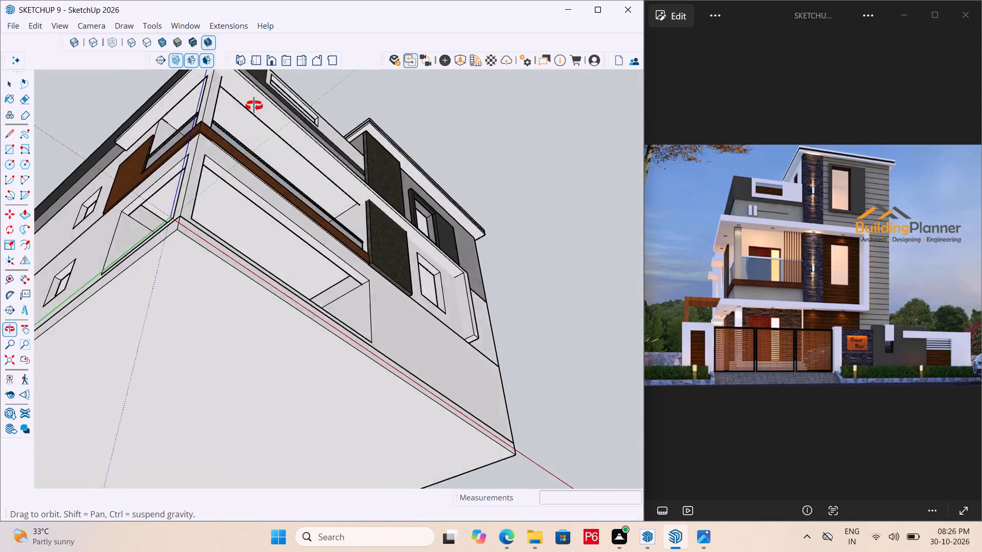
pyautogui.moveTo(254, 106); pyautogui.dragTo(539, 222, button='middle')
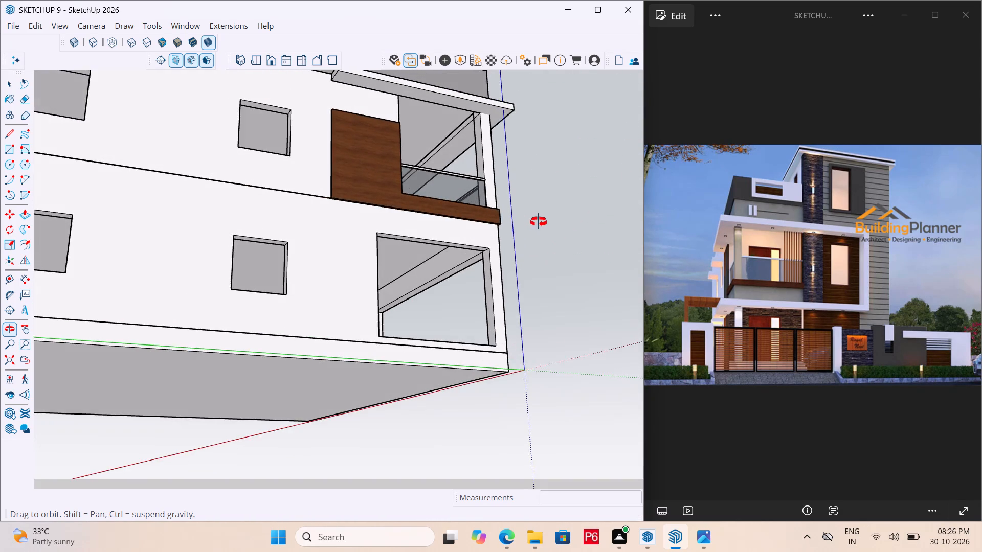
pyautogui.moveTo(539, 222); pyautogui.dragTo(529, 222, button='middle')
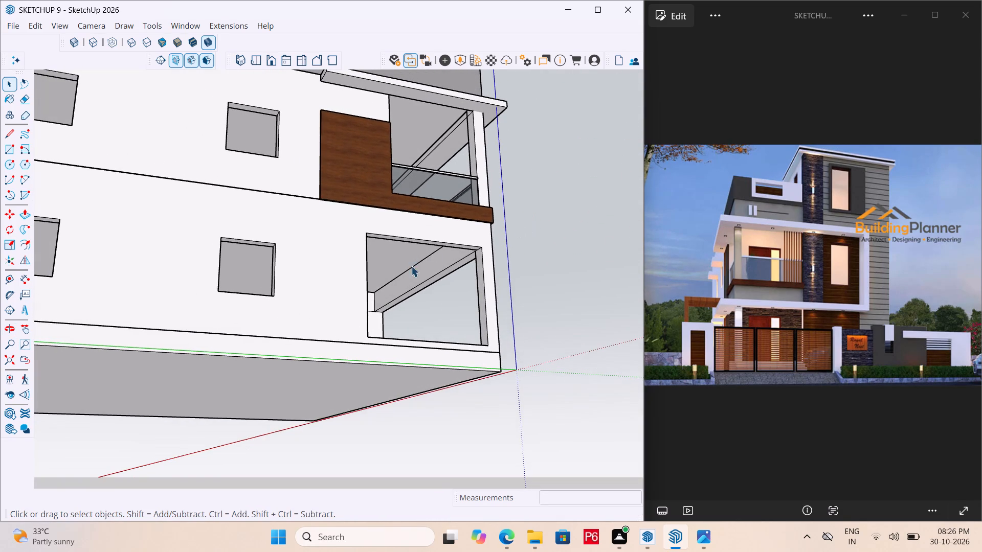
pyautogui.doubleClick(428, 267)
pyautogui.doubleClick(431, 262)
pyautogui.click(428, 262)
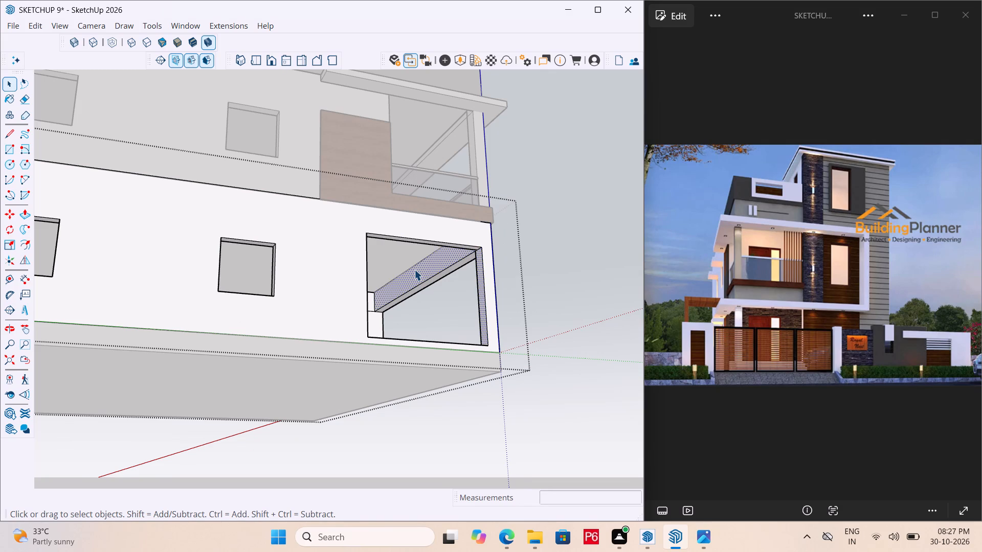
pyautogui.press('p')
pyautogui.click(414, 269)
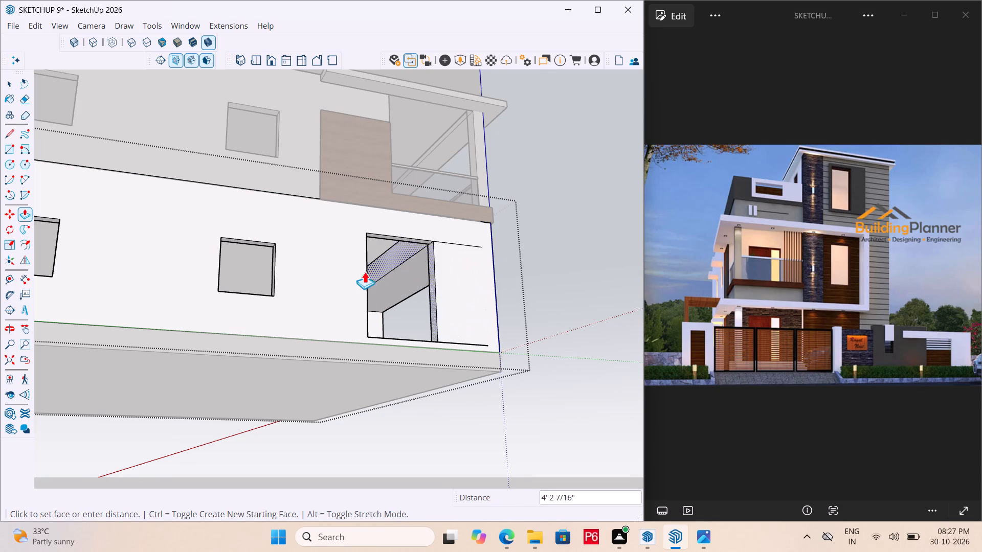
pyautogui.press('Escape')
# Draw a 3" line joining the upper inner corners of the ground-floor side and front openings at the corner column.
pyautogui.moveTo(480, 251); pyautogui.dragTo(500, 212, button='middle')
pyautogui.scroll(20, 495, 222)
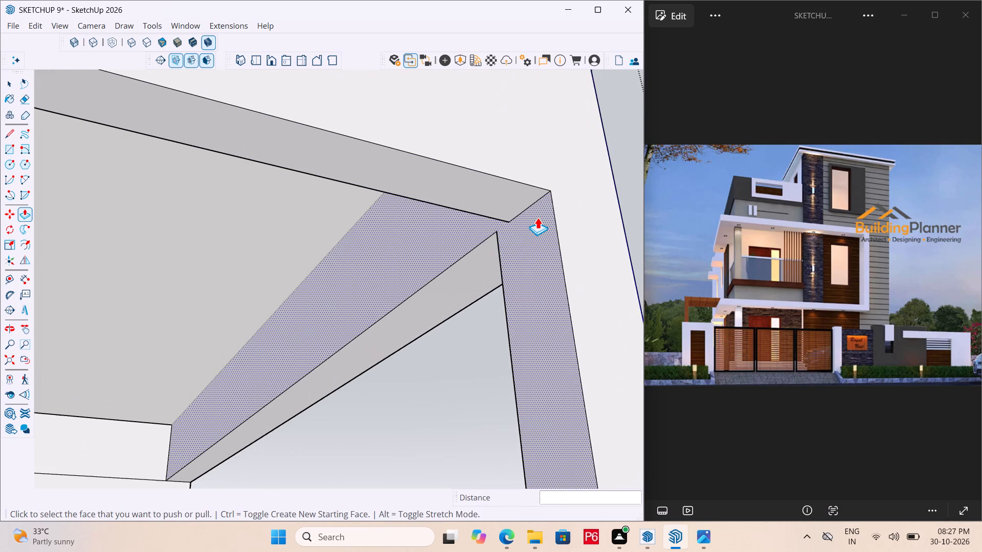
pyautogui.press('l')
pyautogui.click(507, 222)
pyautogui.click(493, 232)
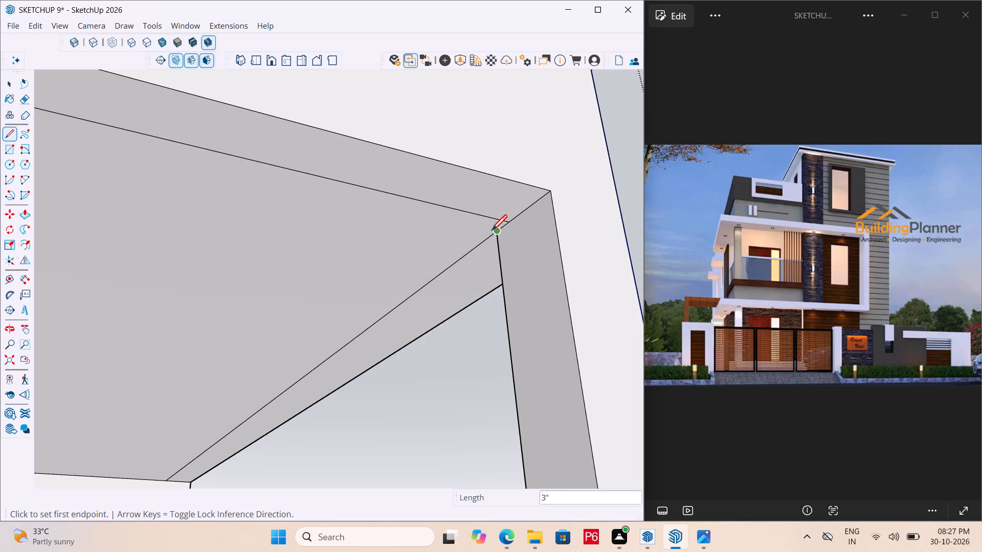
pyautogui.press('space')
pyautogui.scroll(-19, 431, 272)
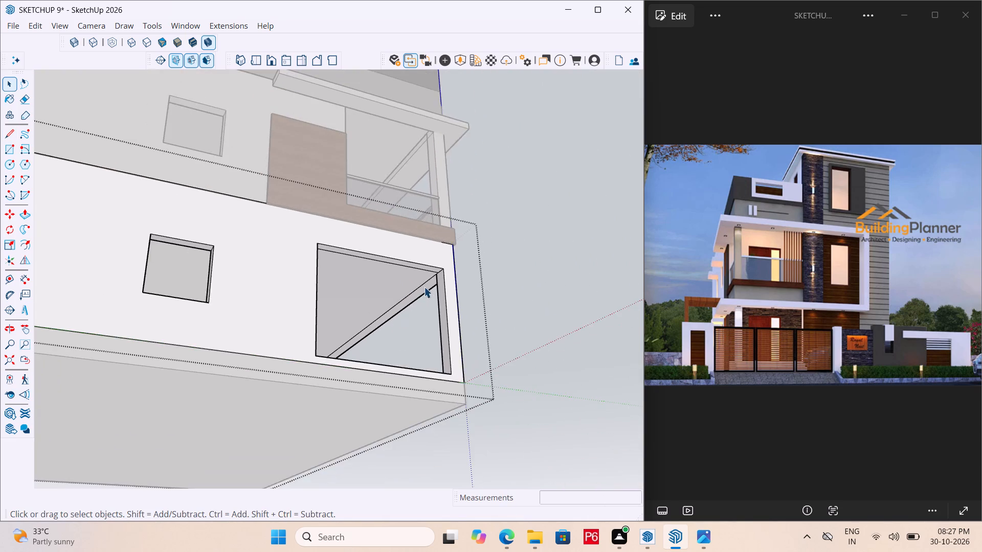
# Save the model with the new dividing line at the corner opening.
pyautogui.moveTo(425, 286); pyautogui.dragTo(244, 306, button='middle')
pyautogui.hotkey('ctrl', 's')
pyautogui.hotkey('ctrl', 's')
pyautogui.hotkey('ctrl', 's')
pyautogui.hotkey('ctrl', 's')
pyautogui.hotkey('ctrl', 's')
pyautogui.hotkey('ctrl', 's')
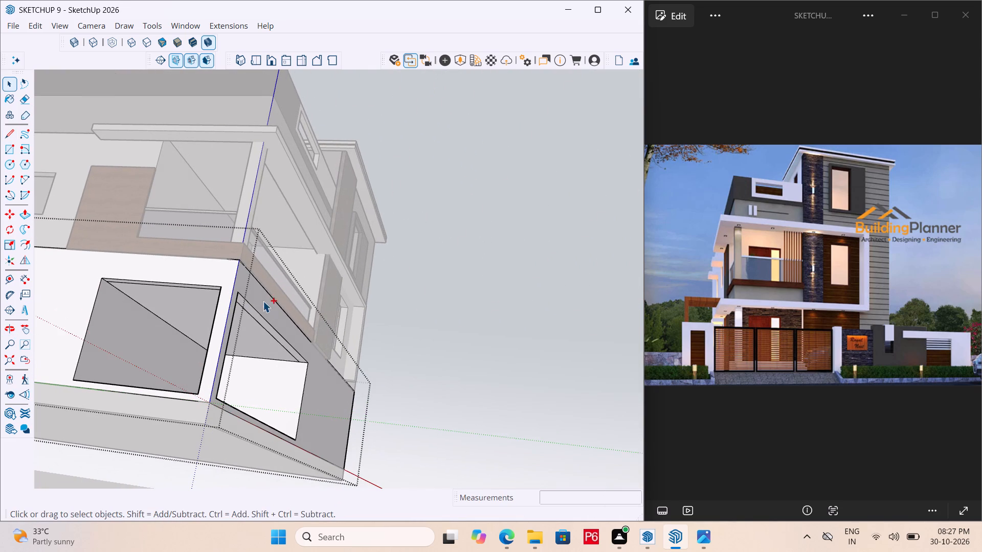
# Save the model again.
pyautogui.hotkey('ctrl', 's')
pyautogui.hotkey('ctrl', 's')
pyautogui.hotkey('ctrl', 's')
# Examine the ground-floor corner openings and the front and side elevations from several angles, including from below.
pyautogui.scroll(-11, 267, 304)
pyautogui.moveTo(259, 308); pyautogui.dragTo(117, 294, button='middle')
pyautogui.scroll(7, 259, 300)
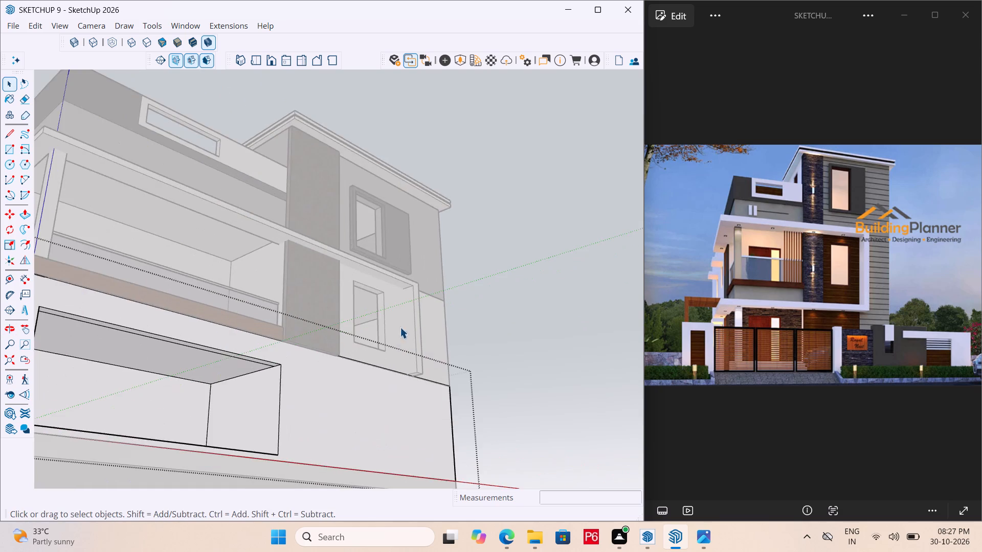
pyautogui.scroll(-12, 418, 301)
pyautogui.moveTo(242, 287); pyautogui.dragTo(371, 330, button='middle')
pyautogui.scroll(1, 308, 405)
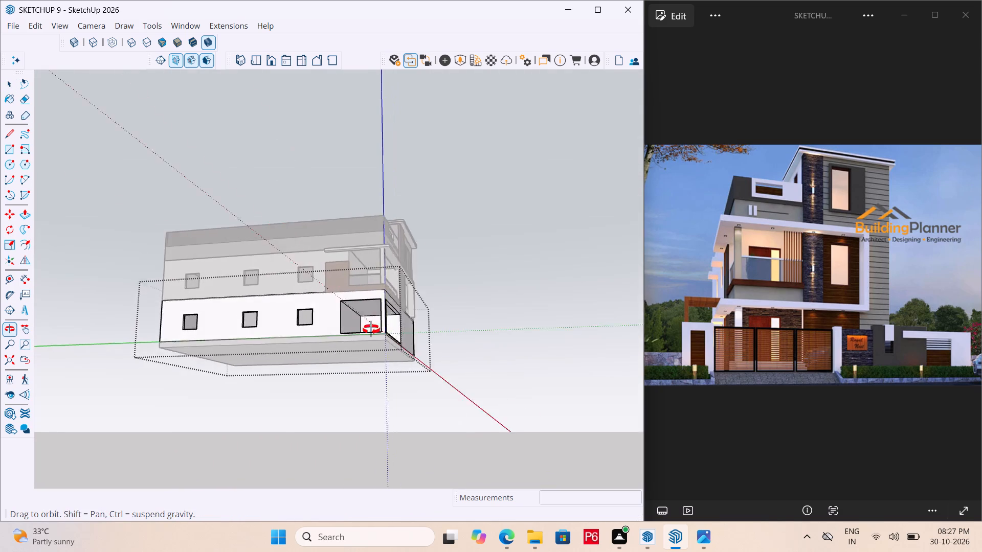
pyautogui.moveTo(371, 330); pyautogui.dragTo(349, 331, button='middle')
pyautogui.scroll(3, 349, 331)
pyautogui.moveTo(456, 315); pyautogui.dragTo(225, 327, button='middle')
pyautogui.scroll(2, 402, 268)
pyautogui.scroll(1, 222, 327)
pyautogui.scroll(-7, 484, 290)
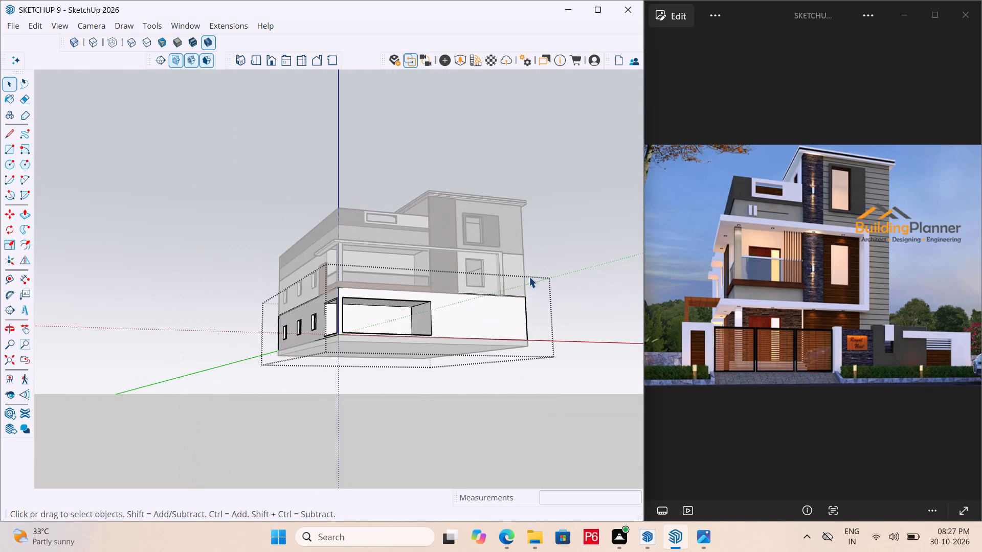
pyautogui.scroll(-4, 344, 305)
pyautogui.moveTo(314, 323); pyautogui.dragTo(512, 376, button='middle')
pyautogui.scroll(10, 514, 378)
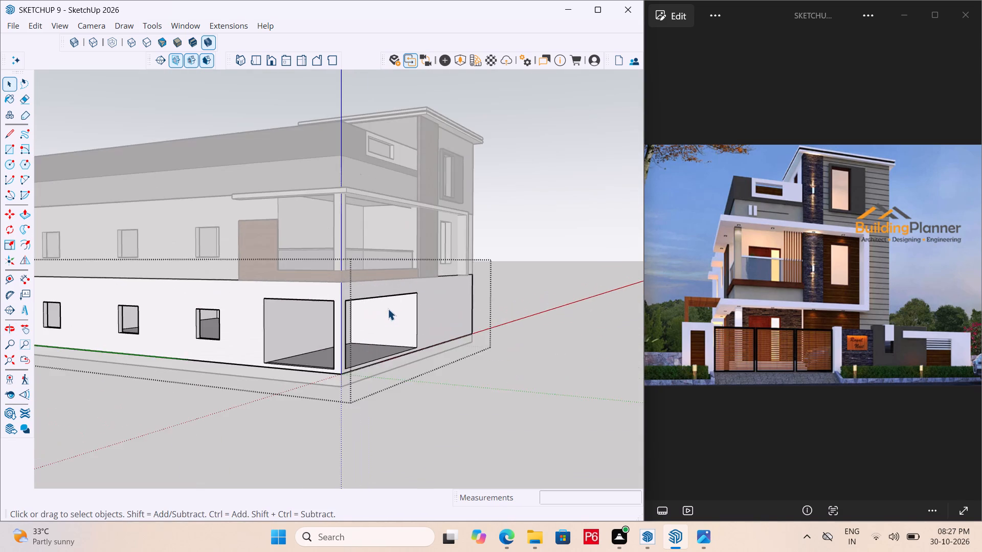
pyautogui.moveTo(375, 282); pyautogui.dragTo(367, 160, button='middle')
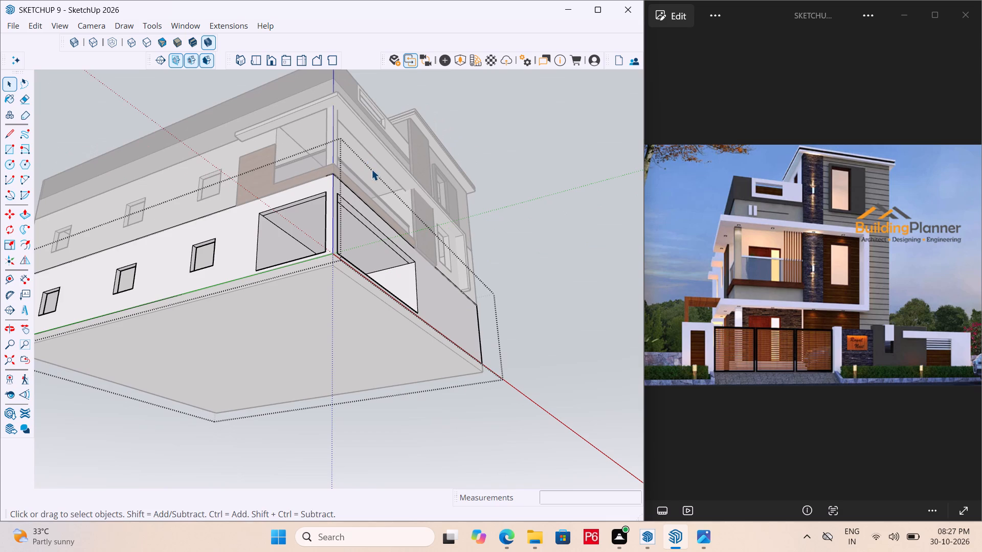
pyautogui.moveTo(365, 196); pyautogui.dragTo(363, 203, button='middle')
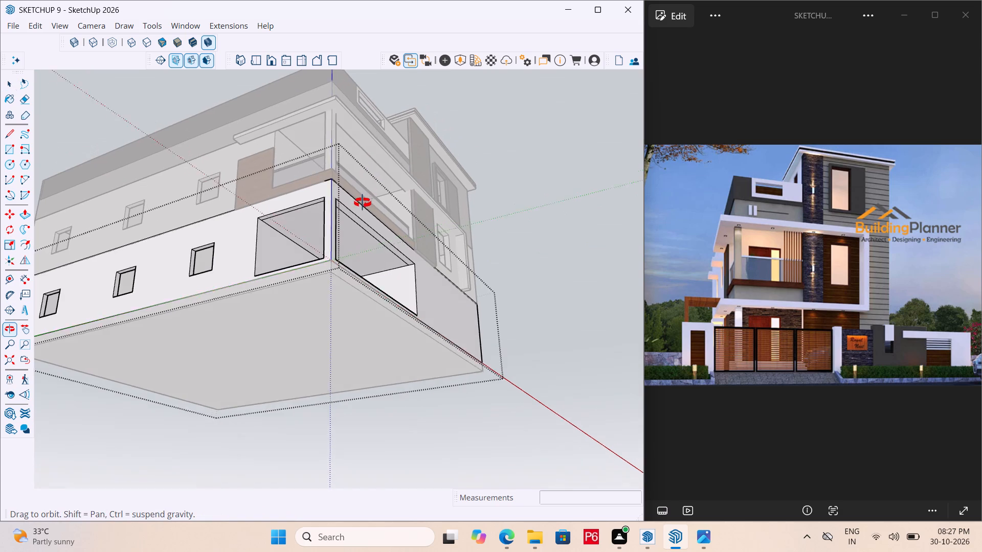
pyautogui.moveTo(363, 203); pyautogui.dragTo(351, 192, button='middle')
pyautogui.scroll(3, 340, 186)
pyautogui.moveTo(337, 189); pyautogui.dragTo(321, 211, button='middle')
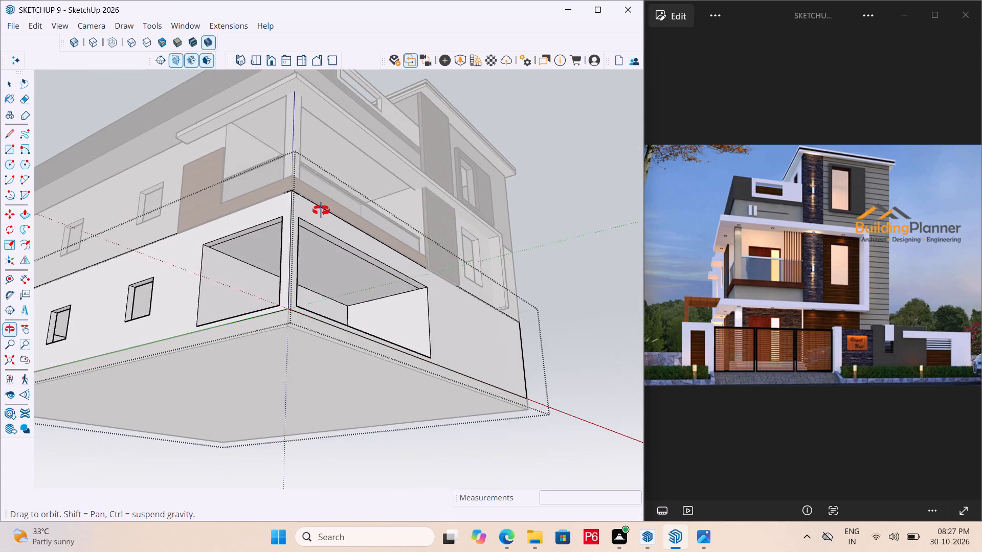
pyautogui.moveTo(321, 211); pyautogui.dragTo(319, 213, button='middle')
# In the white first-floor frame group, extend the bottom of the vertical leg down about 2' 3 1/2" to the front opening's top level.
pyautogui.click(557, 249)
pyautogui.click(503, 270)
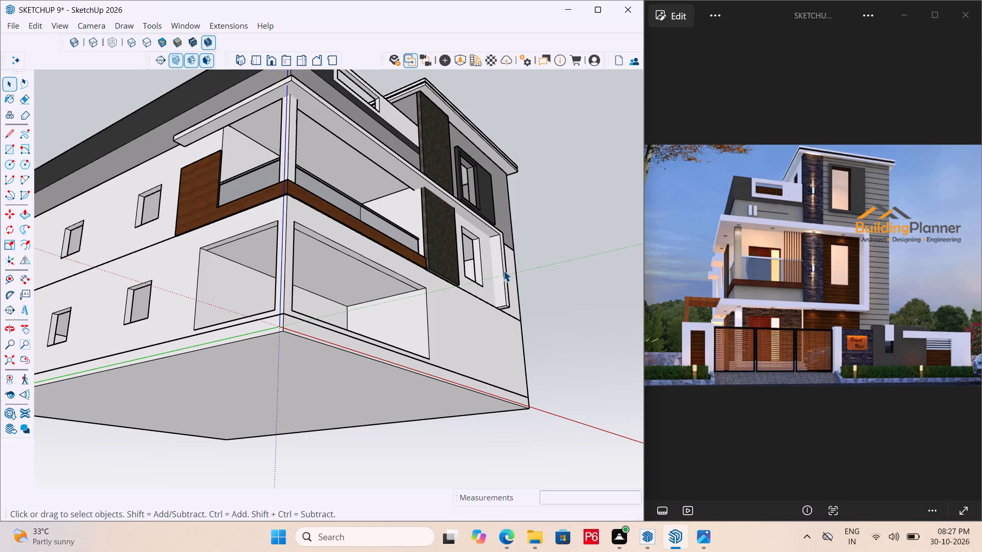
pyautogui.scroll(6, 505, 306)
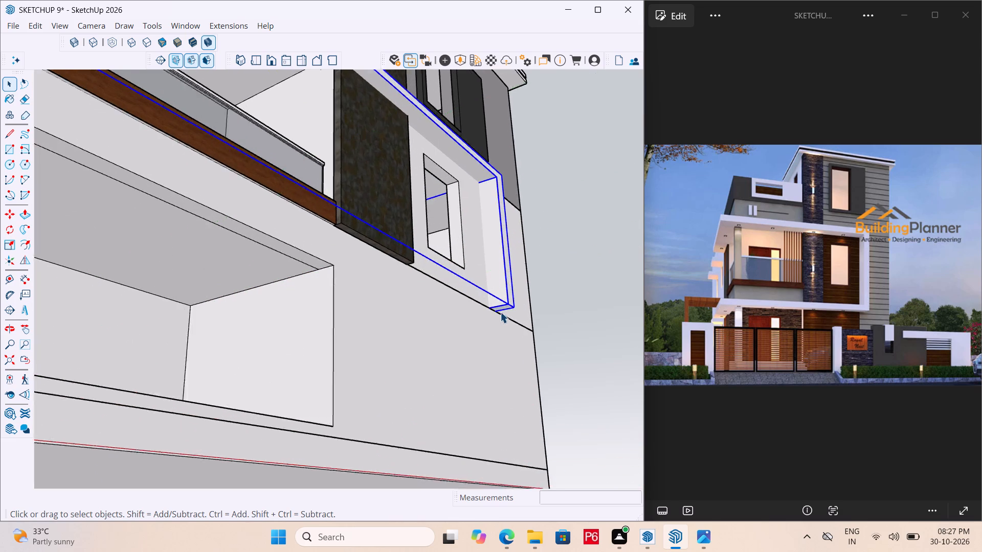
pyautogui.scroll(8, 500, 312)
pyautogui.tripleClick(509, 290)
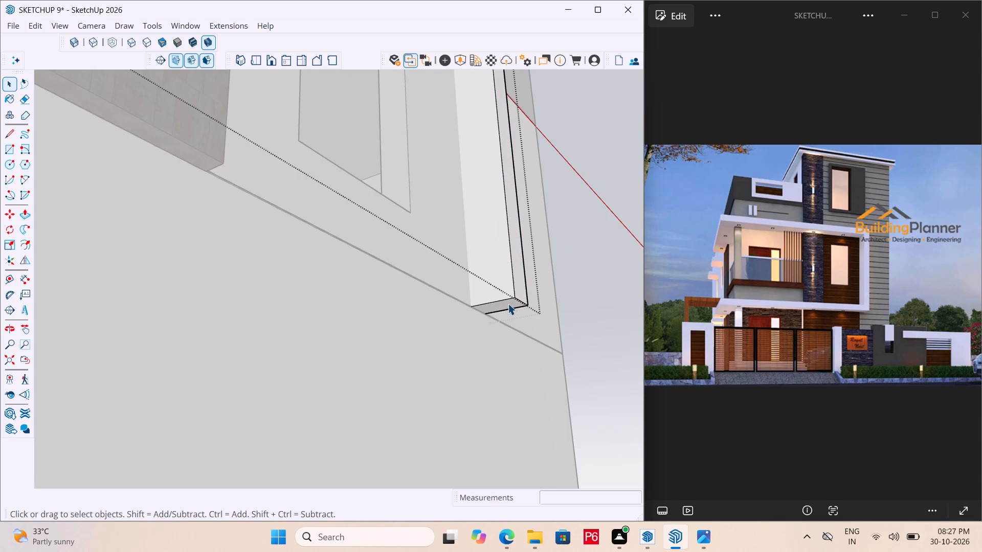
pyautogui.click(508, 304)
pyautogui.press('p')
pyautogui.click(508, 304)
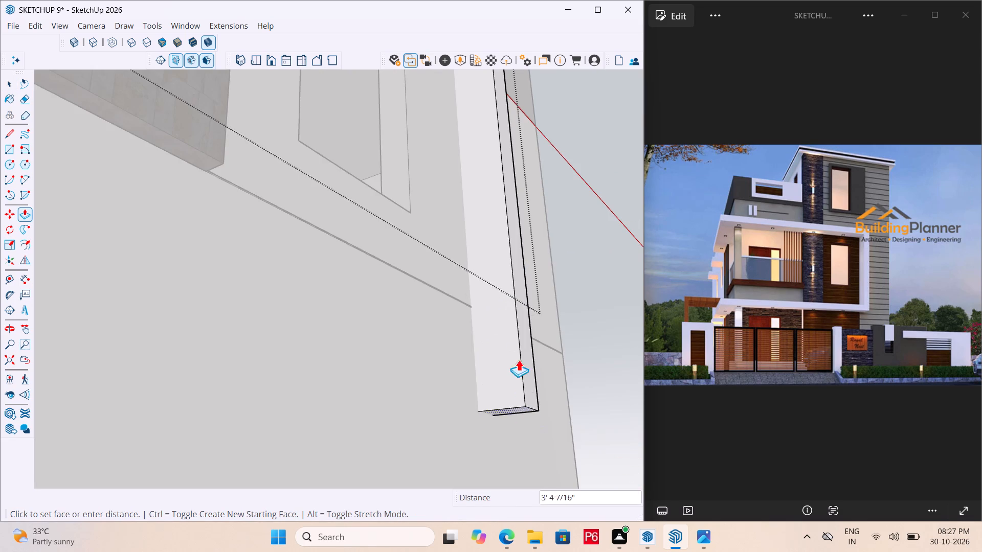
pyautogui.scroll(-9, 518, 329)
pyautogui.click(320, 251)
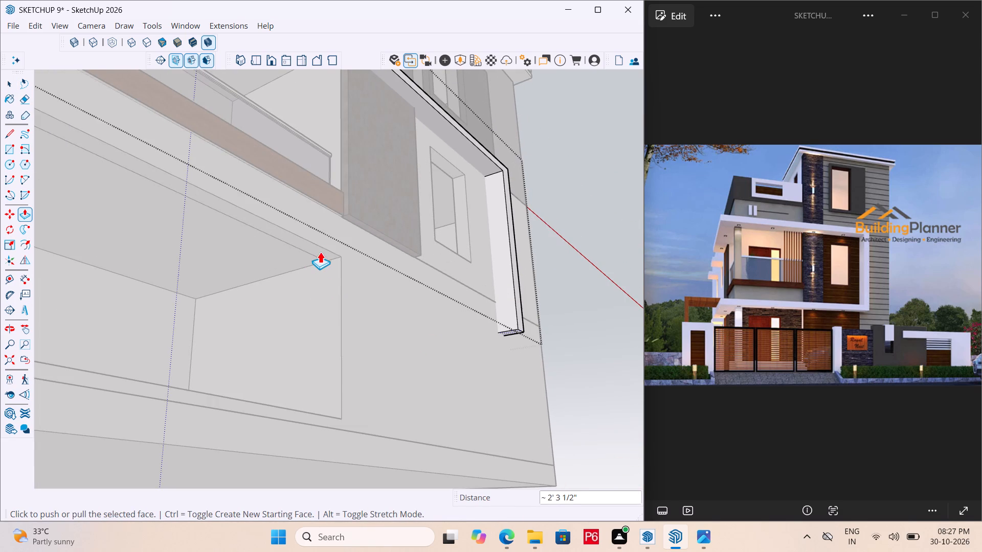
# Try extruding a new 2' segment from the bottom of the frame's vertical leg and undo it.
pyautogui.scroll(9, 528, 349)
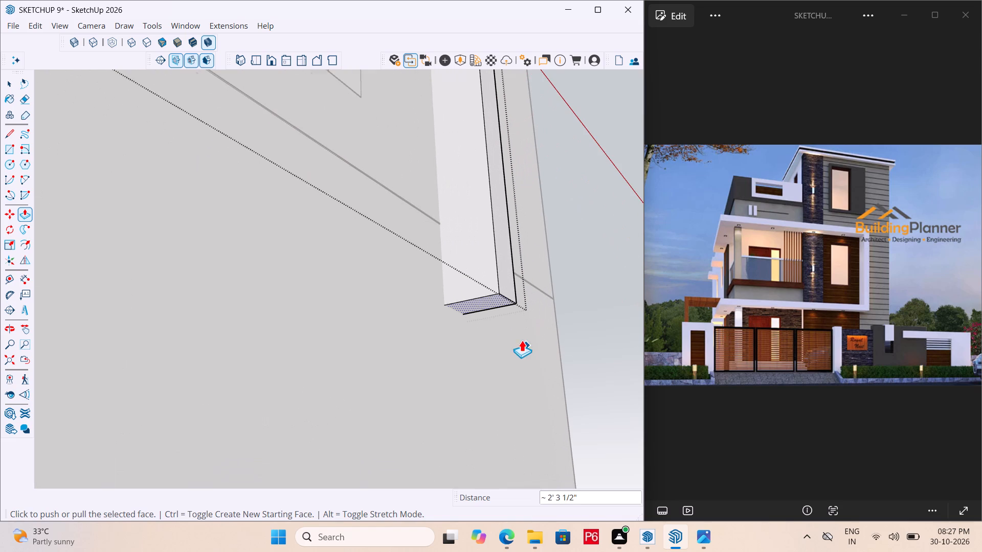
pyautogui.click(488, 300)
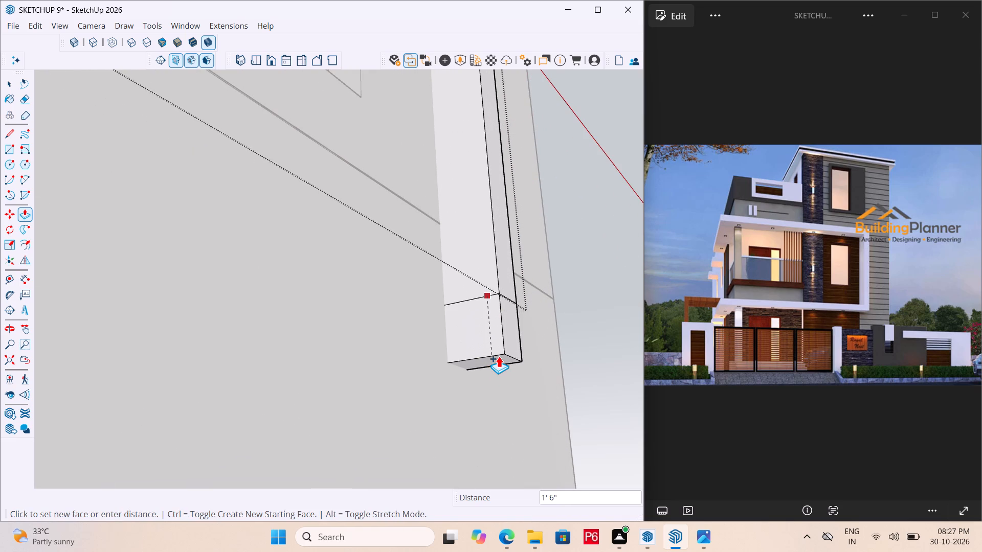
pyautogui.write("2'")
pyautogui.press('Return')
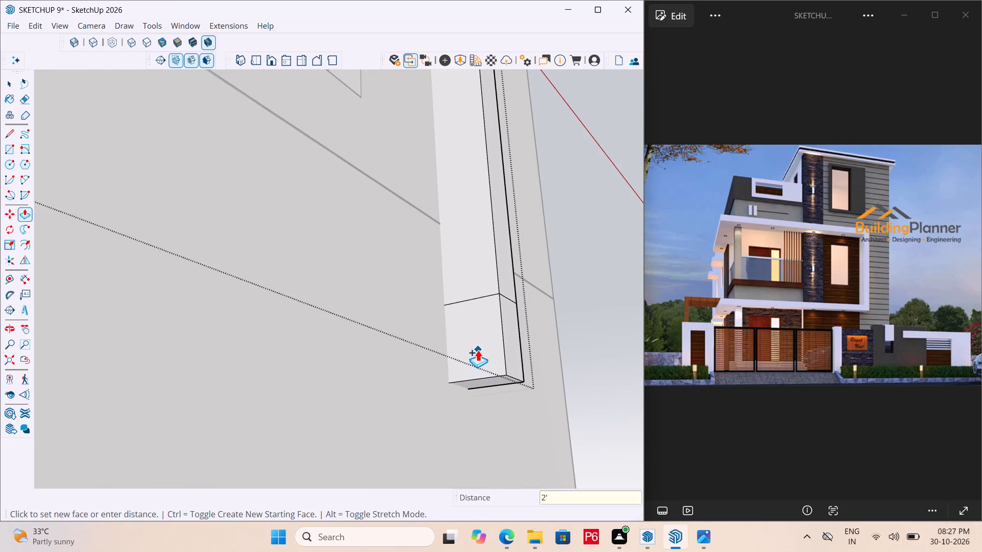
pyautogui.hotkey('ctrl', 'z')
# Extrude the bottom face of the frame's vertical leg down 1' as a new segment.
pyautogui.click(492, 301)
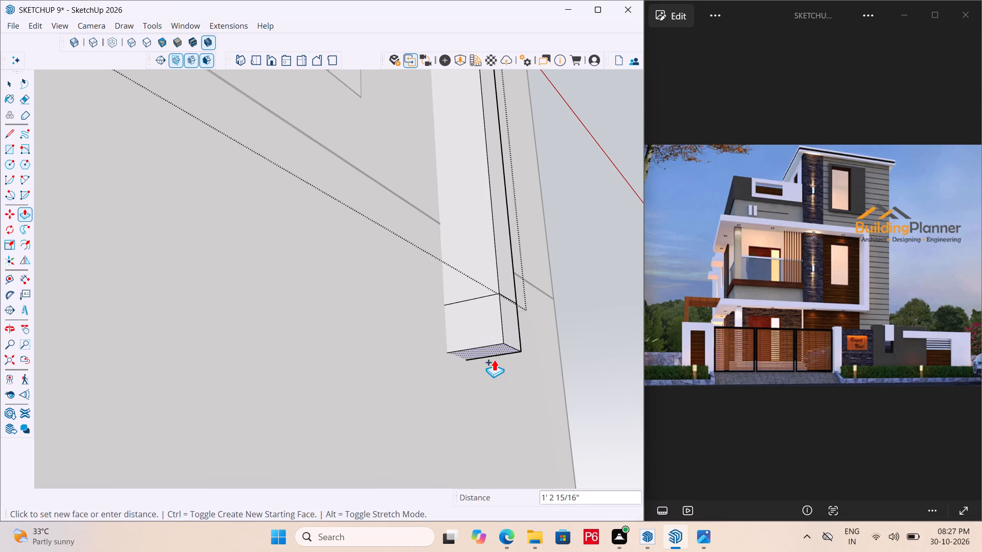
pyautogui.write("1'")
pyautogui.press('Return')
# Pull the inner side of the new bottom segment about 18' 5 1/4" across the front facade as a horizontal band.
pyautogui.moveTo(488, 351); pyautogui.dragTo(493, 375, button='middle')
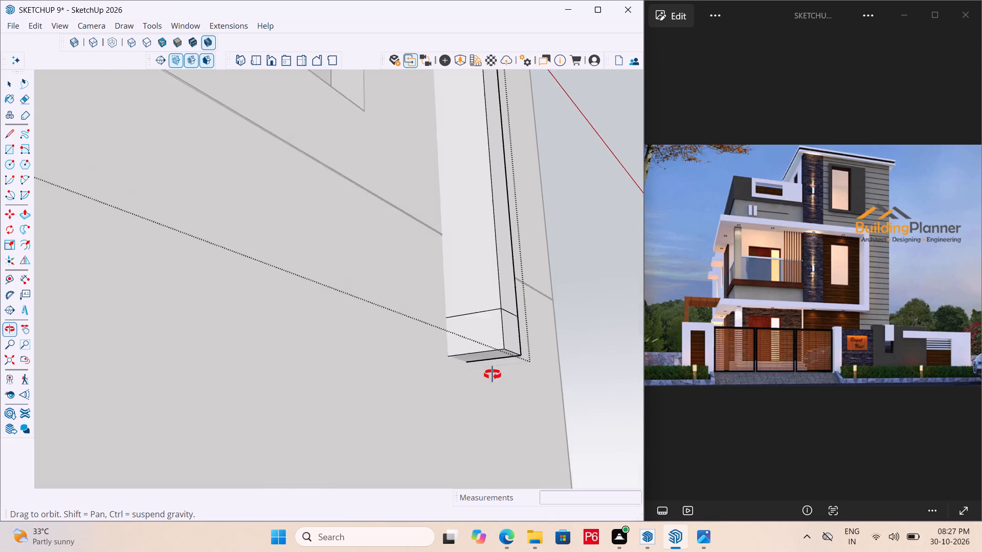
pyautogui.moveTo(493, 375); pyautogui.dragTo(503, 409, button='middle')
pyautogui.click(500, 389)
pyautogui.scroll(-5, 456, 284)
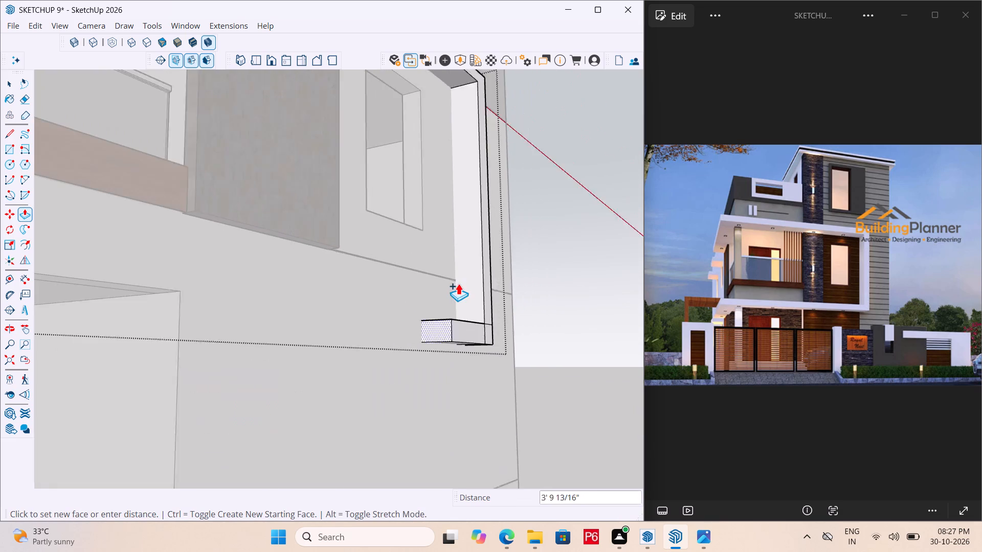
pyautogui.scroll(-6, 458, 283)
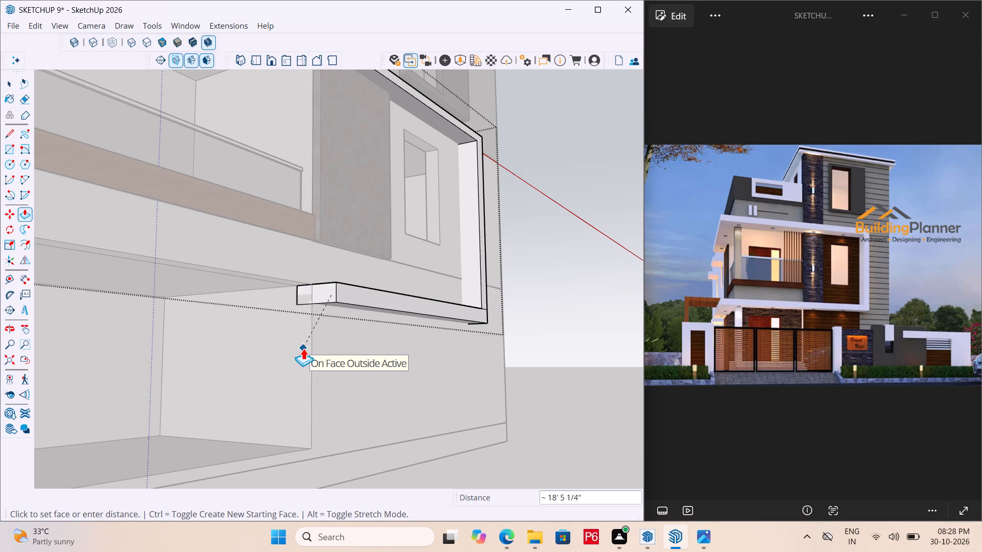
pyautogui.click(303, 348)
# Extend the band's free end about 23' 5 7/16" so it aligns with the side wall at the front corner.
pyautogui.click(322, 291)
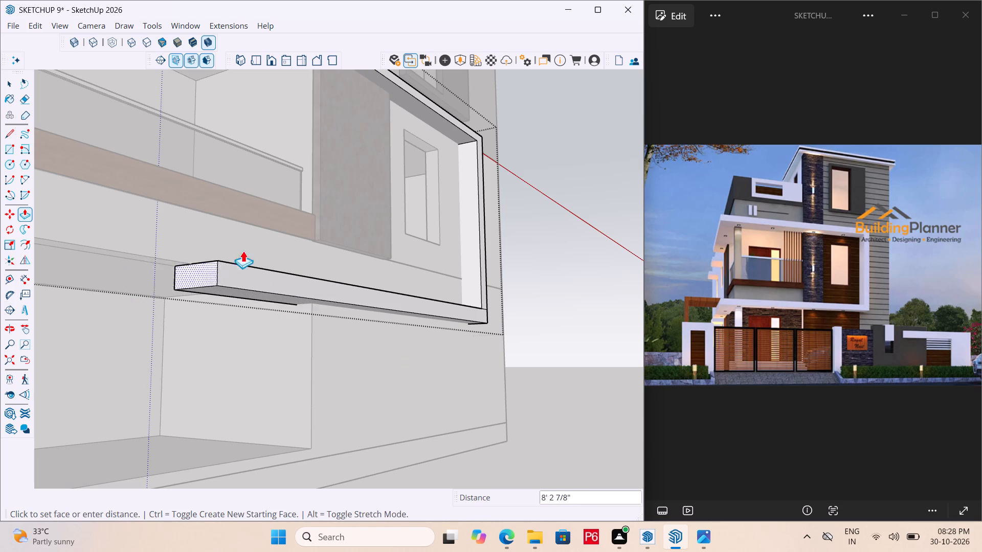
pyautogui.scroll(-15, 300, 248)
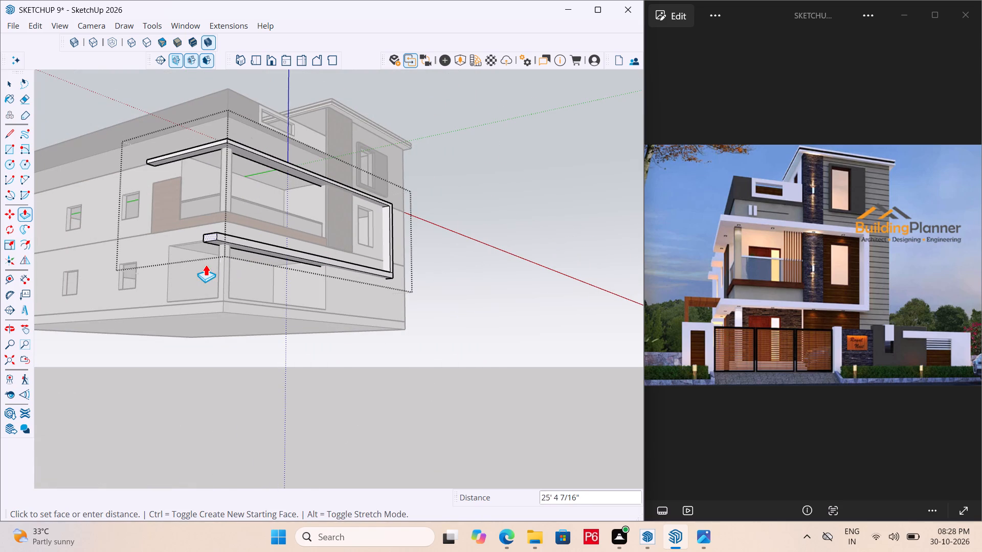
pyautogui.scroll(5, 196, 267)
pyautogui.click(196, 208)
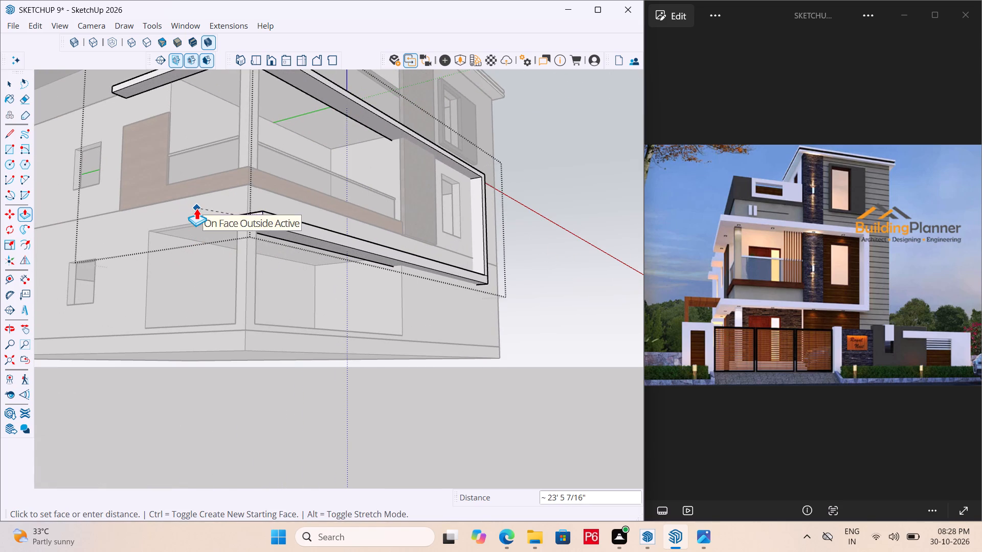
# Push the underside of the lower front band up 3" to make it thinner.
pyautogui.scroll(4, 323, 218)
pyautogui.moveTo(323, 266); pyautogui.dragTo(326, 192, button='middle')
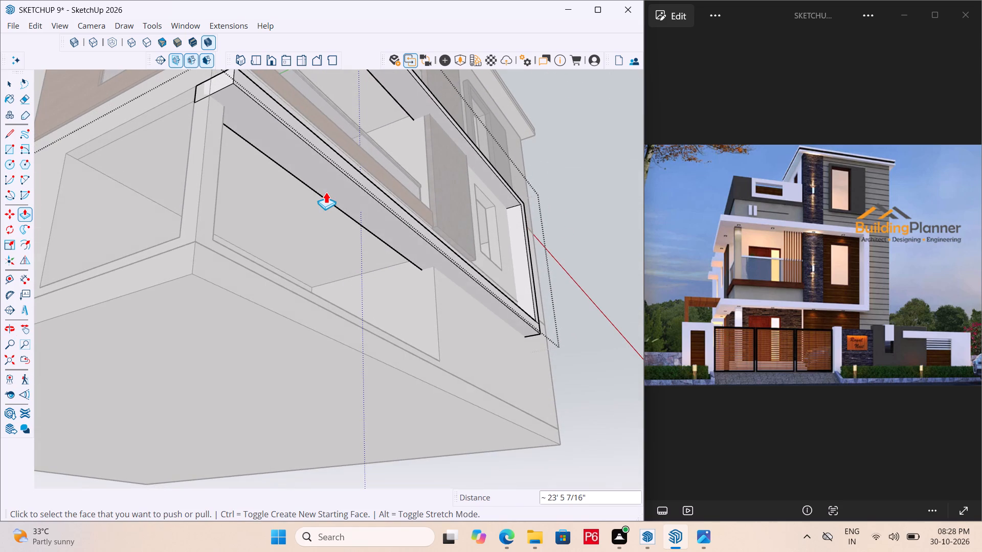
pyautogui.click(327, 190)
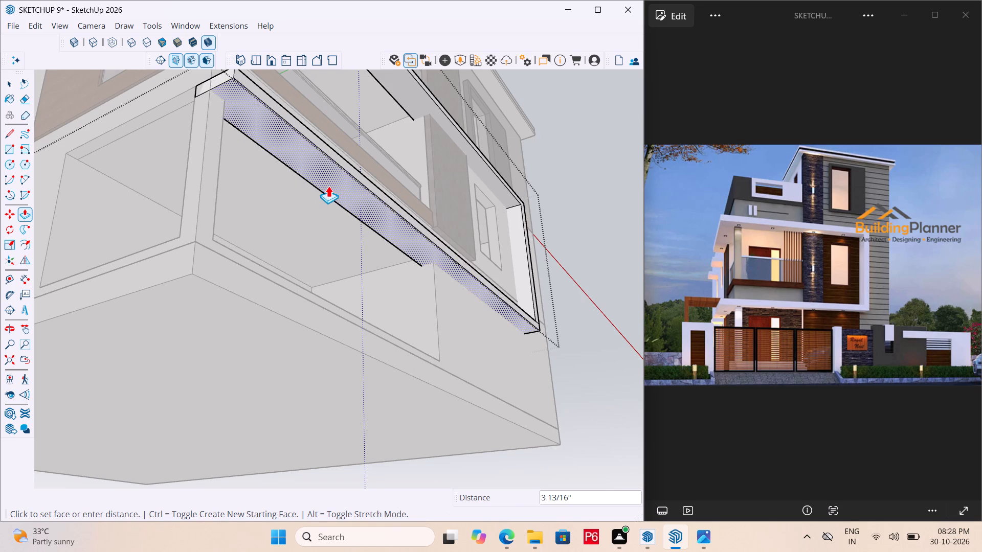
pyautogui.moveTo(328, 188); pyautogui.dragTo(244, 317, button='middle')
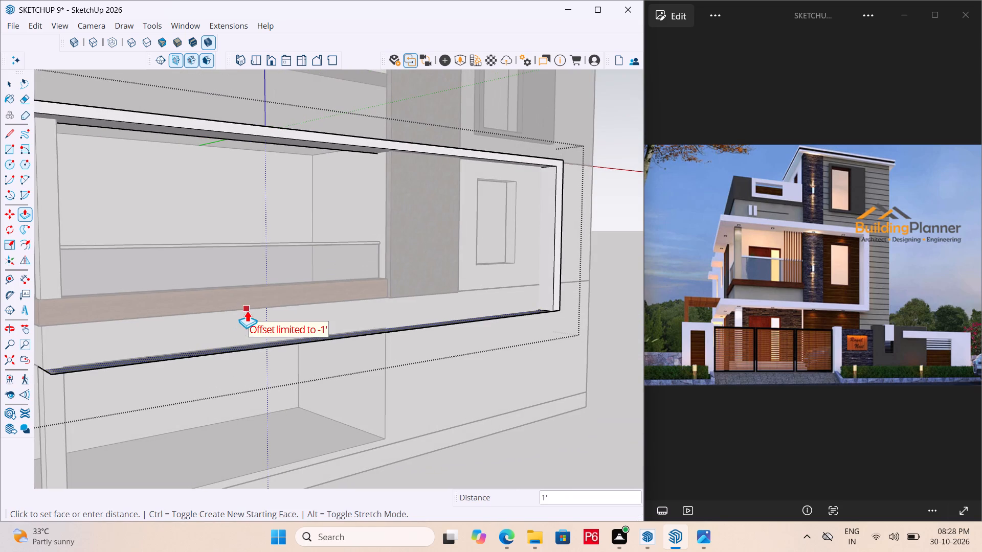
pyautogui.moveTo(256, 361); pyautogui.dragTo(277, 262, button='middle')
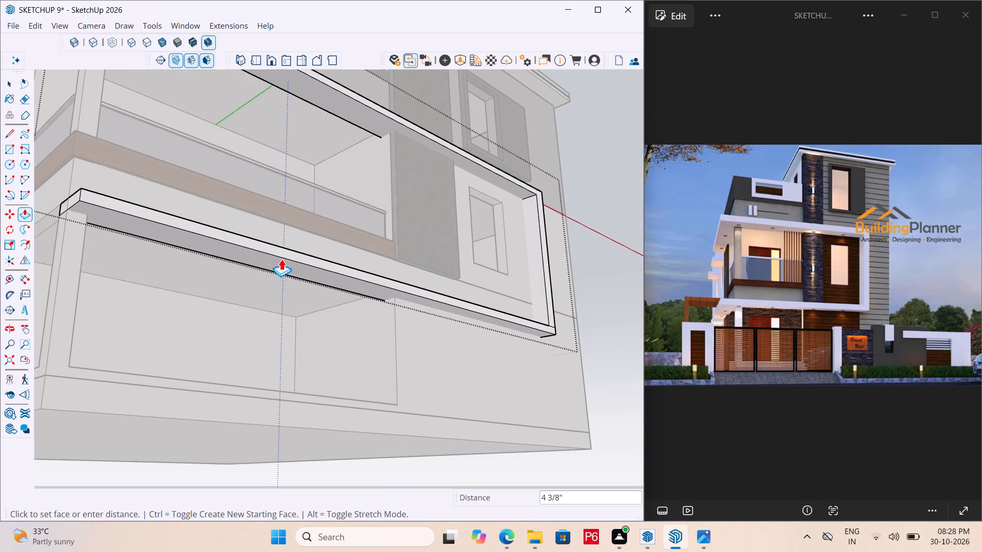
pyautogui.write('3"')
pyautogui.press('Return')
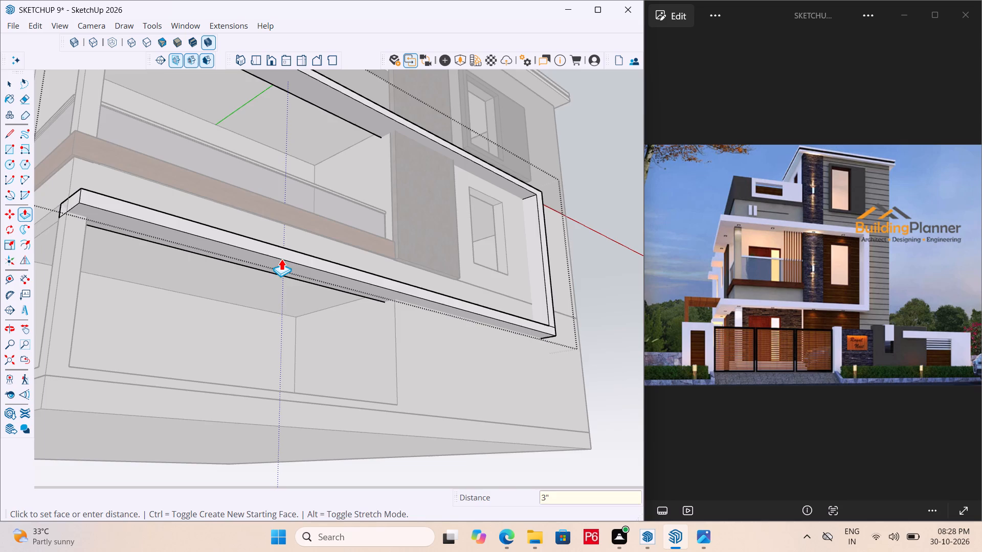
# Save the model with the lower front band added.
pyautogui.moveTo(281, 264); pyautogui.dragTo(256, 352, button='middle')
pyautogui.scroll(-1, 263, 333)
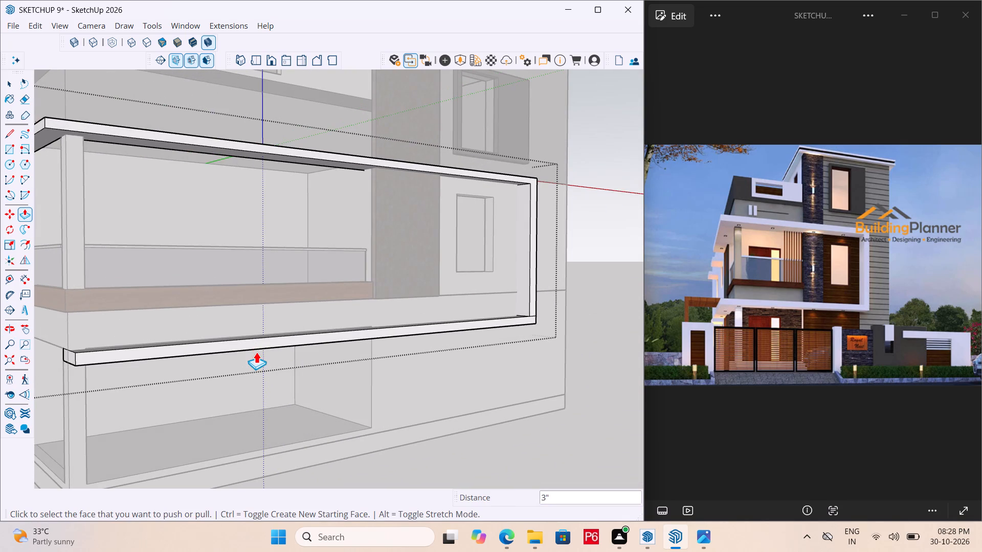
pyautogui.hotkey('ctrl', 's')
pyautogui.hotkey('ctrl', 's')
# Extend the lower band's corner end about 1' 6" past the side wall to align with the canopy above.
pyautogui.moveTo(254, 354); pyautogui.dragTo(338, 297, button='middle')
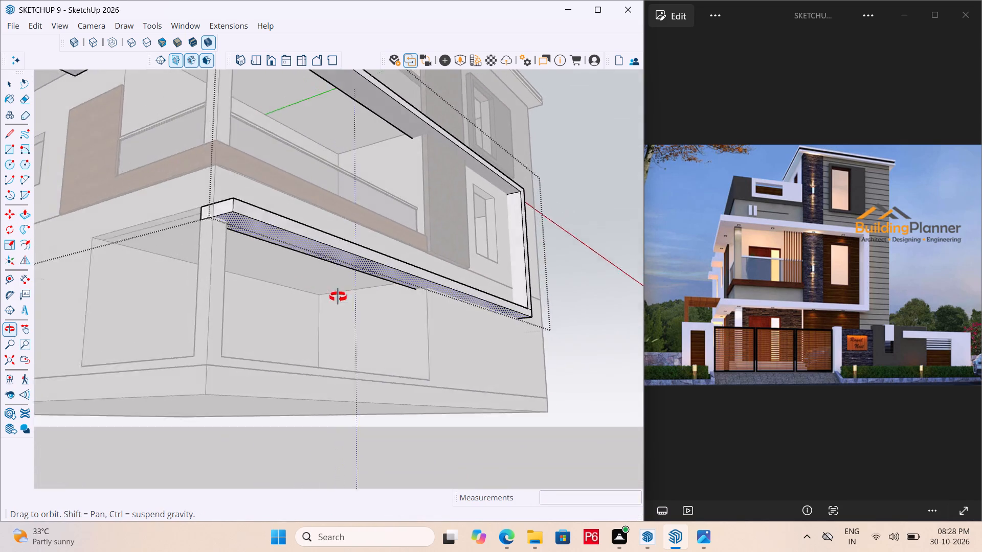
pyautogui.moveTo(338, 297); pyautogui.dragTo(344, 301, button='middle')
pyautogui.scroll(2, 288, 261)
pyautogui.moveTo(245, 267); pyautogui.dragTo(459, 354, button='middle')
pyautogui.scroll(3, 462, 354)
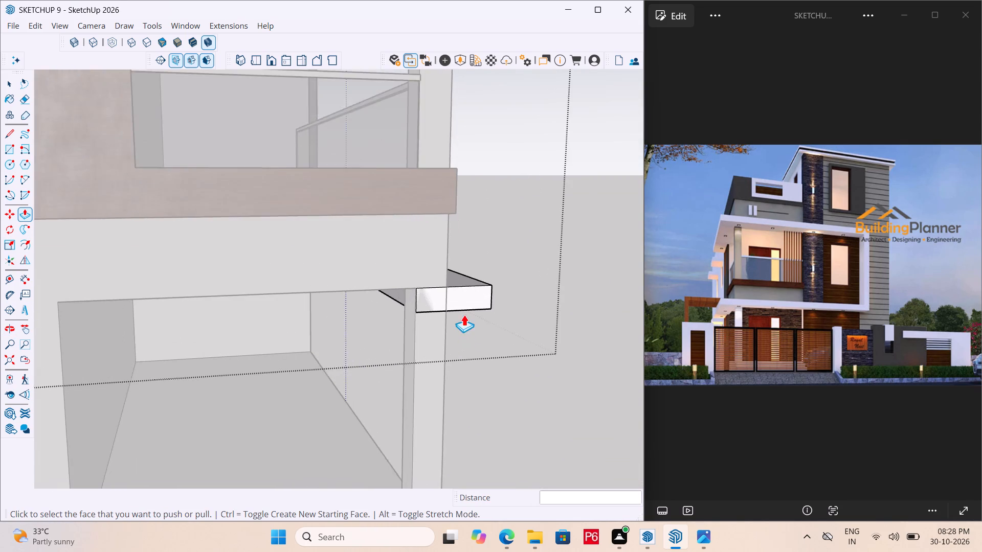
pyautogui.click(462, 288)
pyautogui.scroll(-10, 470, 339)
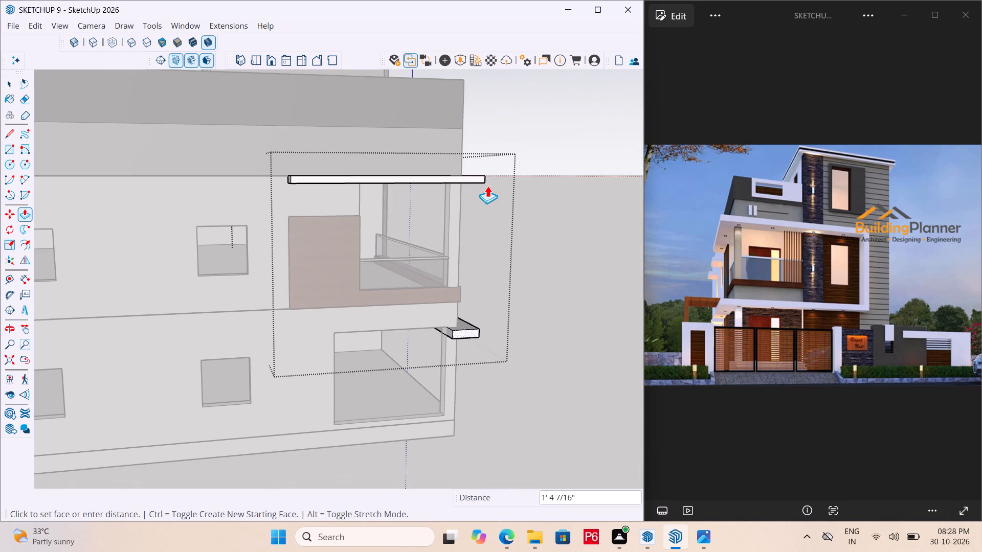
pyautogui.scroll(4, 471, 178)
pyautogui.moveTo(471, 180); pyautogui.dragTo(521, 233, button='middle')
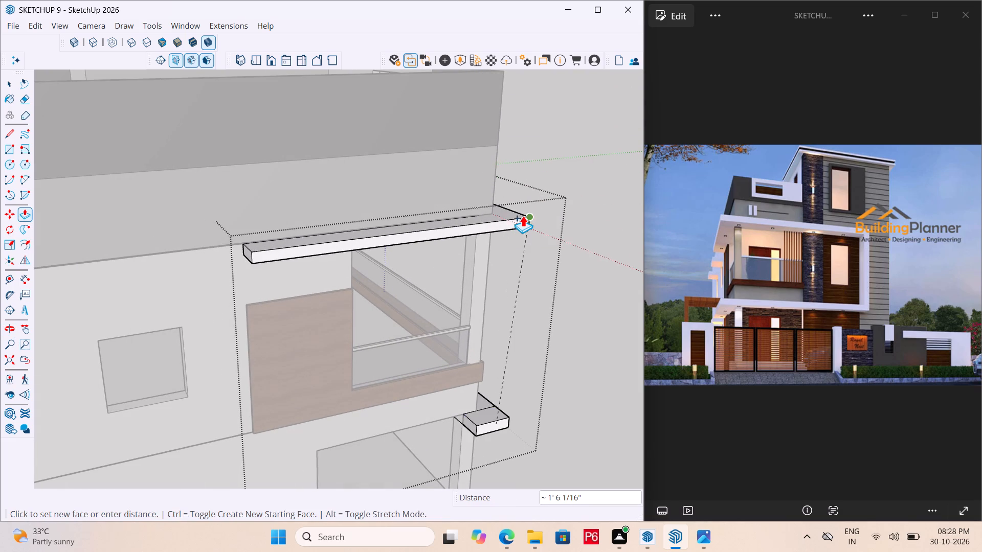
pyautogui.click(522, 220)
# Extend the lower band's corner return about 14' along the side wall to align with the end of the canopy above.
pyautogui.moveTo(498, 283); pyautogui.dragTo(522, 216, button='middle')
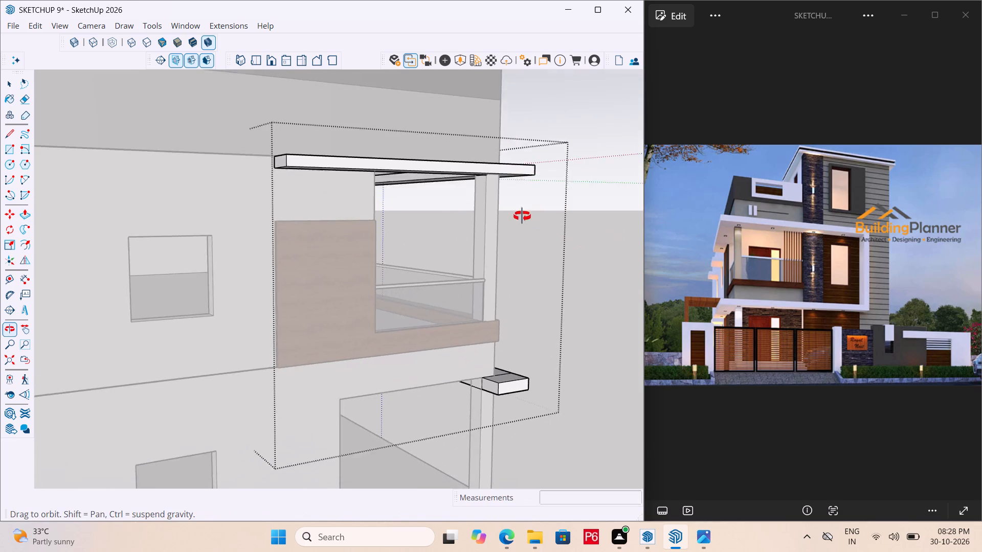
pyautogui.moveTo(522, 216); pyautogui.dragTo(537, 225, button='middle')
pyautogui.scroll(2, 512, 398)
pyautogui.click(492, 388)
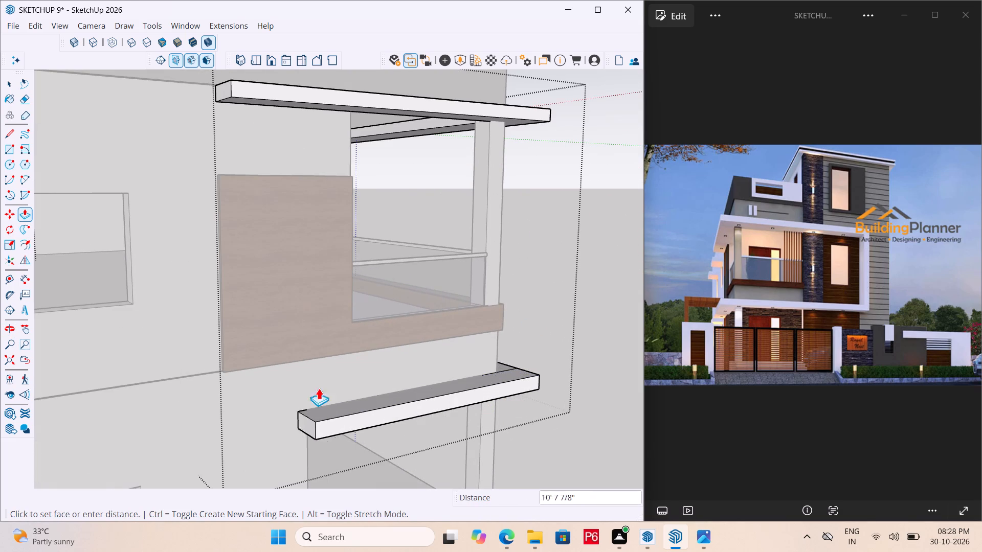
pyautogui.scroll(-4, 447, 361)
pyautogui.click(310, 189)
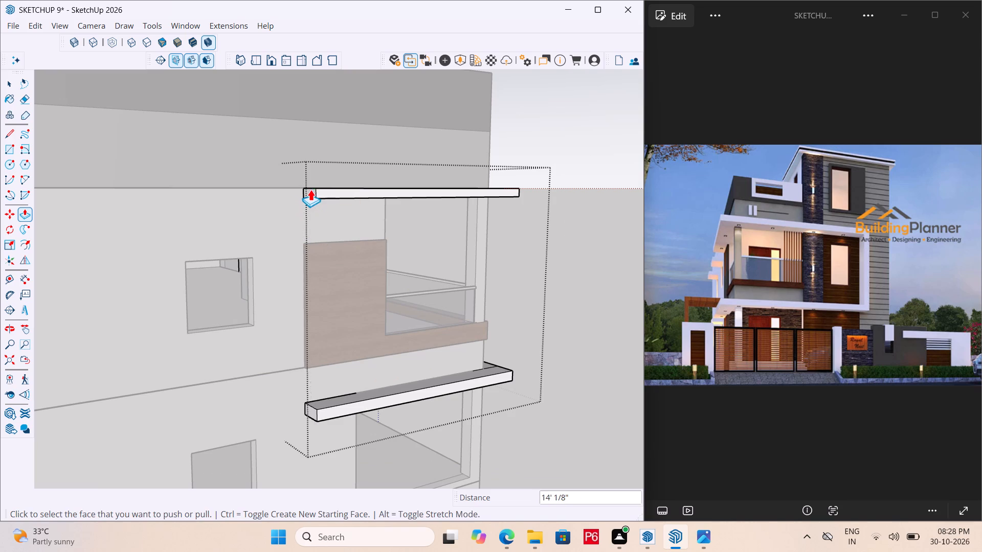
# Save the model with the lower band's side return added and leave the white frame's group.
pyautogui.hotkey('ctrl', 's')
pyautogui.hotkey('ctrl', 's')
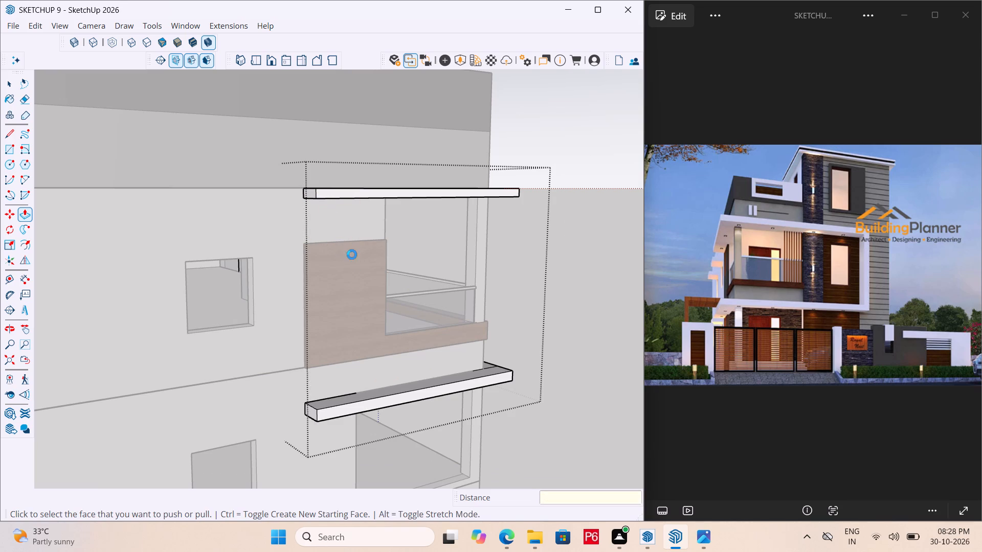
pyautogui.hotkey('ctrl', 's')
pyautogui.hotkey('ctrl', 's')
pyautogui.hotkey('ctrl', 's')
pyautogui.hotkey('ctrl', 's')
pyautogui.hotkey('ctrl', 's')
pyautogui.scroll(-2, 353, 255)
pyautogui.moveTo(353, 258); pyautogui.dragTo(0, 310, button='middle')
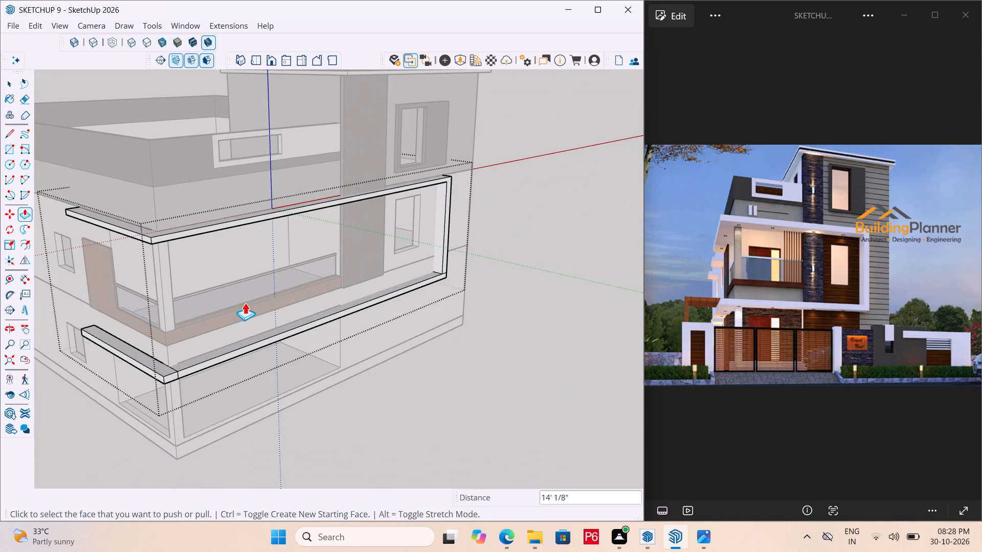
pyautogui.press('space')
pyautogui.click(461, 359)
# Extend the stone-clad panel's bottom face down about 2' 3" so the panel meets the lower white band.
pyautogui.scroll(-1, 404, 270)
pyautogui.moveTo(398, 263); pyautogui.dragTo(314, 254, button='middle')
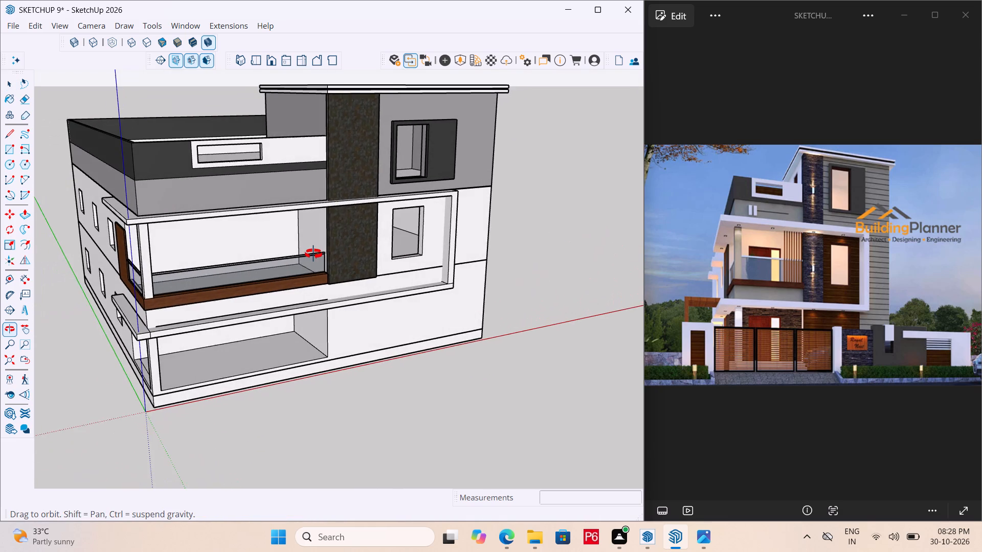
pyautogui.moveTo(314, 254); pyautogui.dragTo(344, 231, button='middle')
pyautogui.scroll(2, 238, 300)
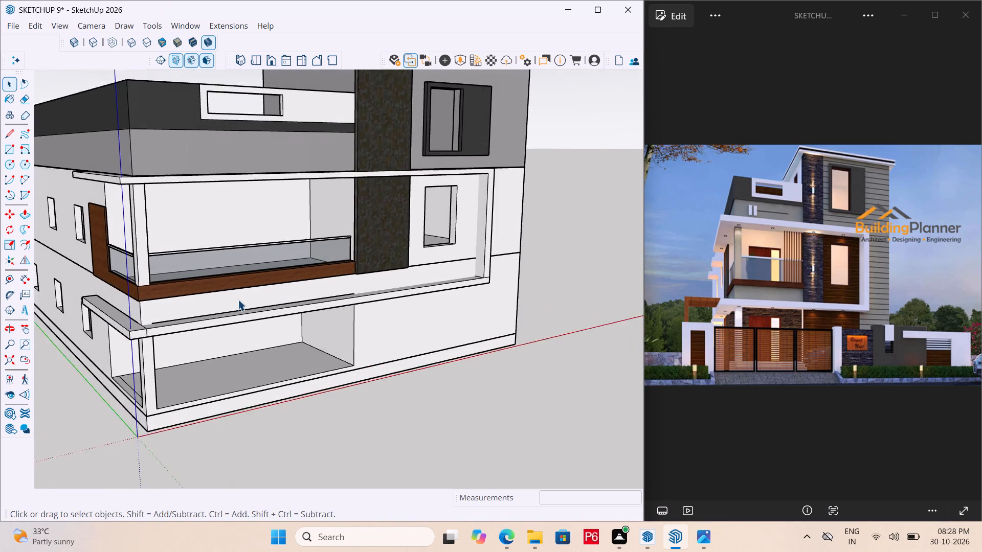
pyautogui.scroll(3, 238, 300)
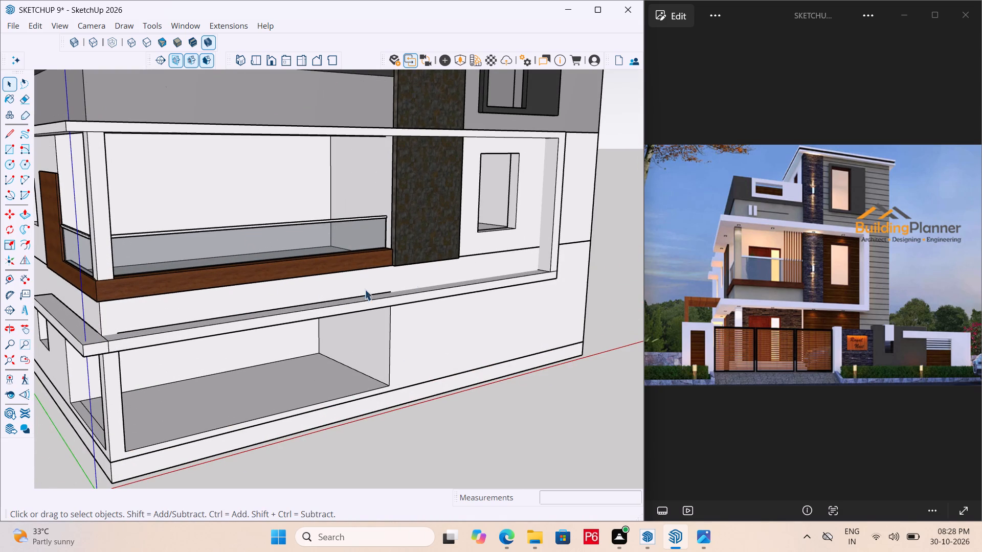
pyautogui.moveTo(428, 270); pyautogui.dragTo(396, 131, button='middle')
pyautogui.scroll(14, 416, 242)
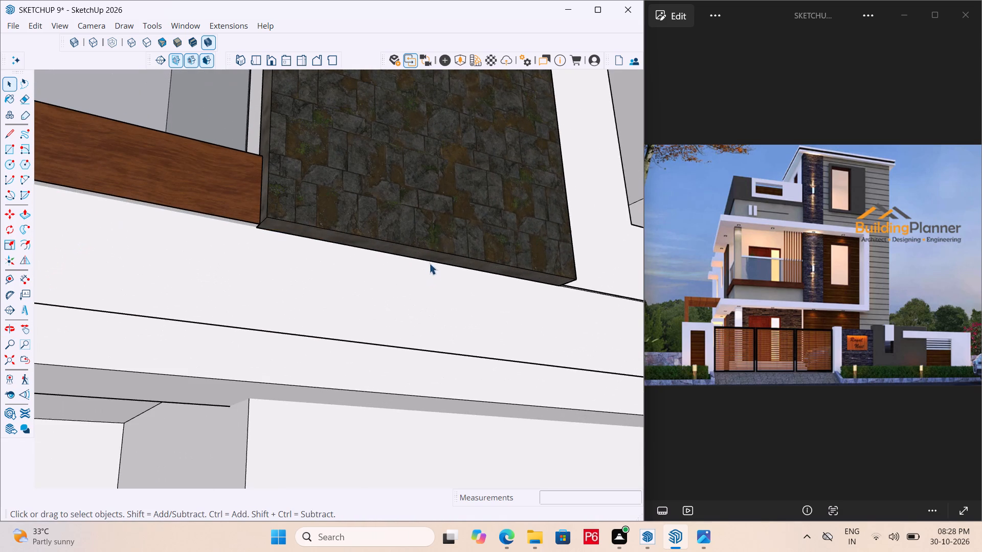
pyautogui.press('space')
pyautogui.tripleClick(435, 260)
pyautogui.click(436, 258)
pyautogui.click(428, 257)
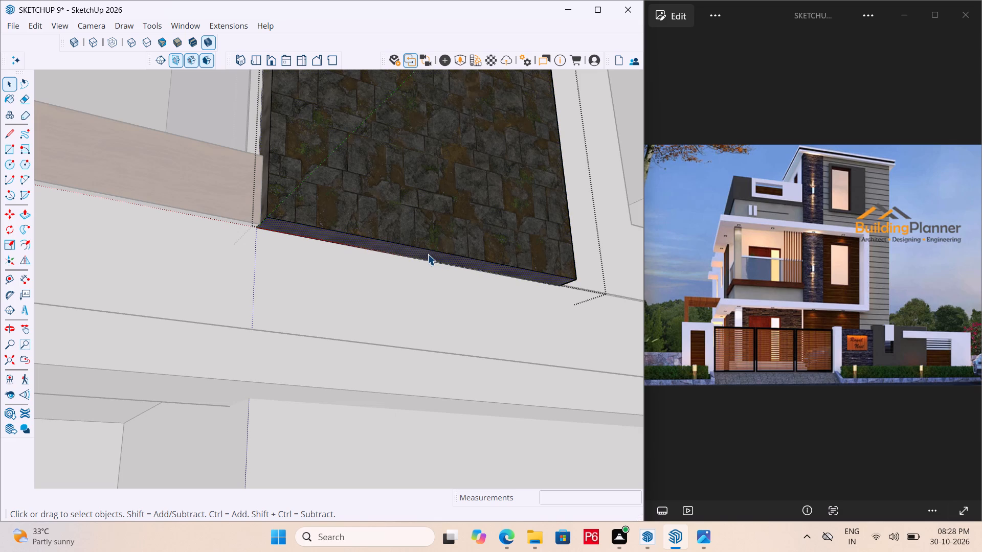
pyautogui.doubleClick(428, 254)
pyautogui.press('p')
pyautogui.click(428, 254)
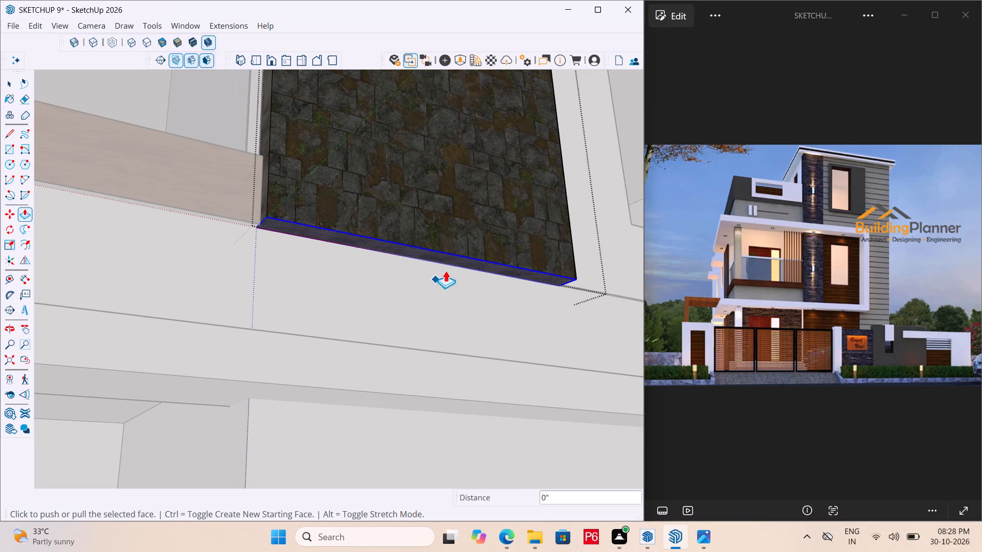
pyautogui.click(456, 257)
pyautogui.moveTo(405, 366); pyautogui.dragTo(494, 535, button='middle')
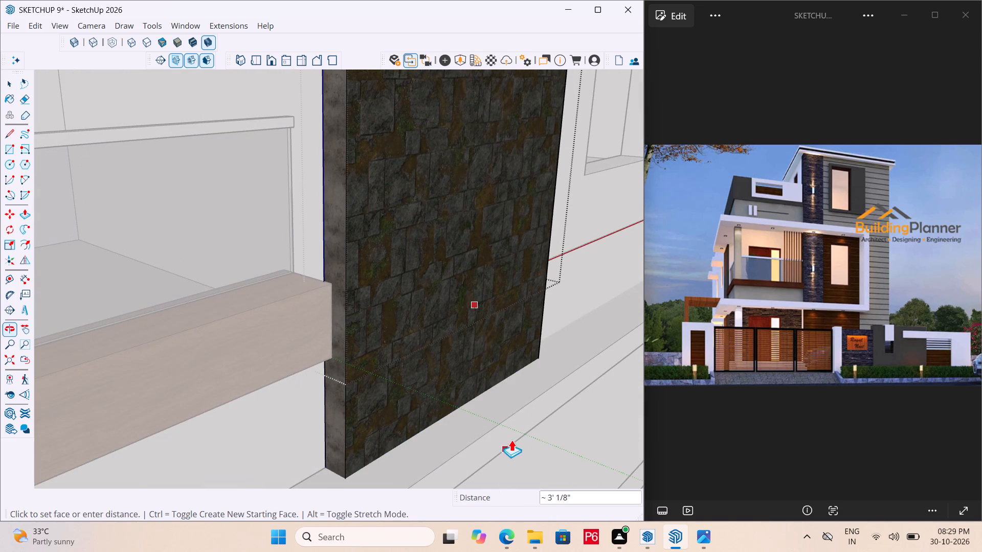
pyautogui.click(518, 391)
# Leave the stone panel's group and save the model with the extended panel.
pyautogui.scroll(-5, 405, 326)
pyautogui.hotkey('ctrl', 's')
pyautogui.hotkey('ctrl', 's')
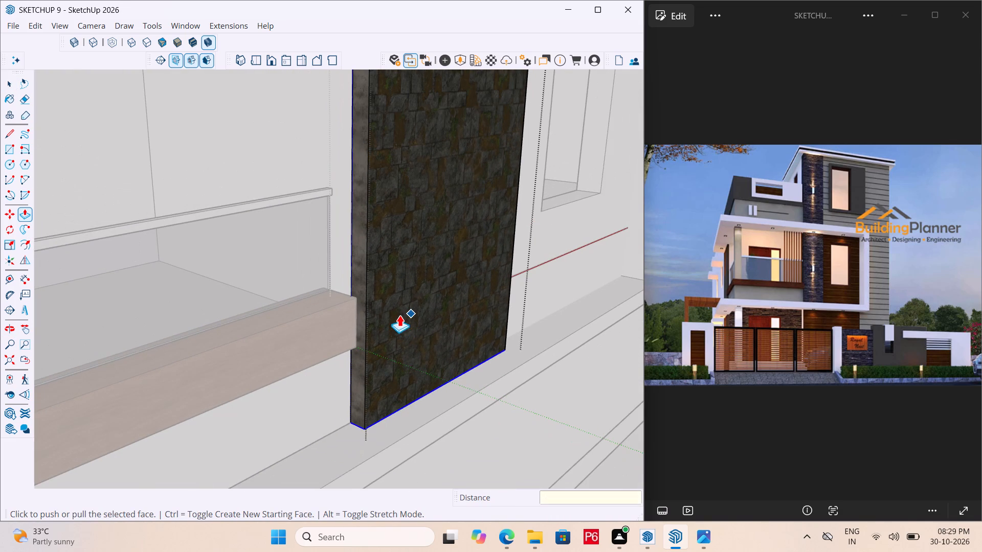
pyautogui.hotkey('ctrl', 's')
pyautogui.hotkey('ctrl', 's')
pyautogui.hotkey('ctrl', 's')
pyautogui.hotkey('ctrl', 's')
pyautogui.hotkey('ctrl', 's')
pyautogui.hotkey('ctrl', 's')
pyautogui.hotkey('ctrl', 's')
pyautogui.scroll(-12, 399, 315)
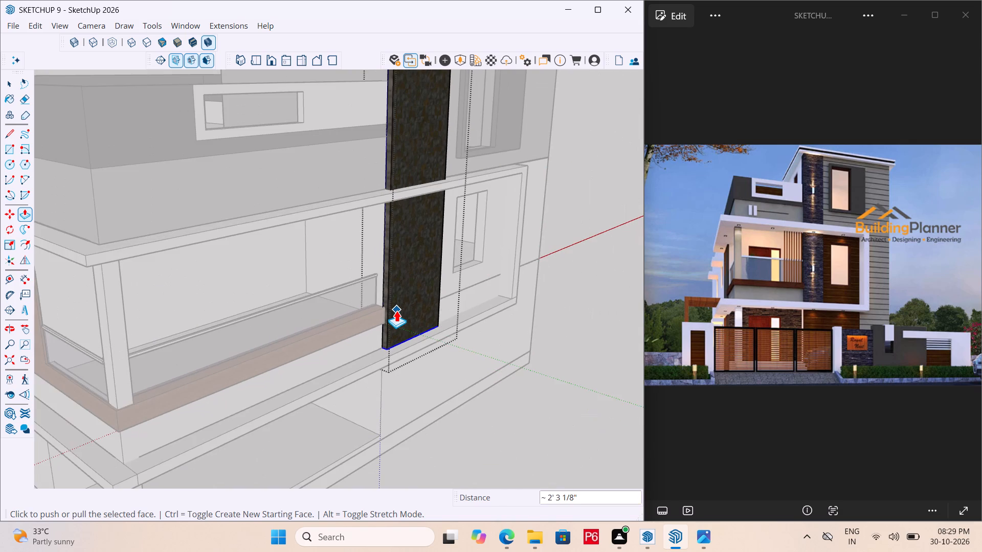
pyautogui.moveTo(406, 314); pyautogui.dragTo(410, 268, button='middle')
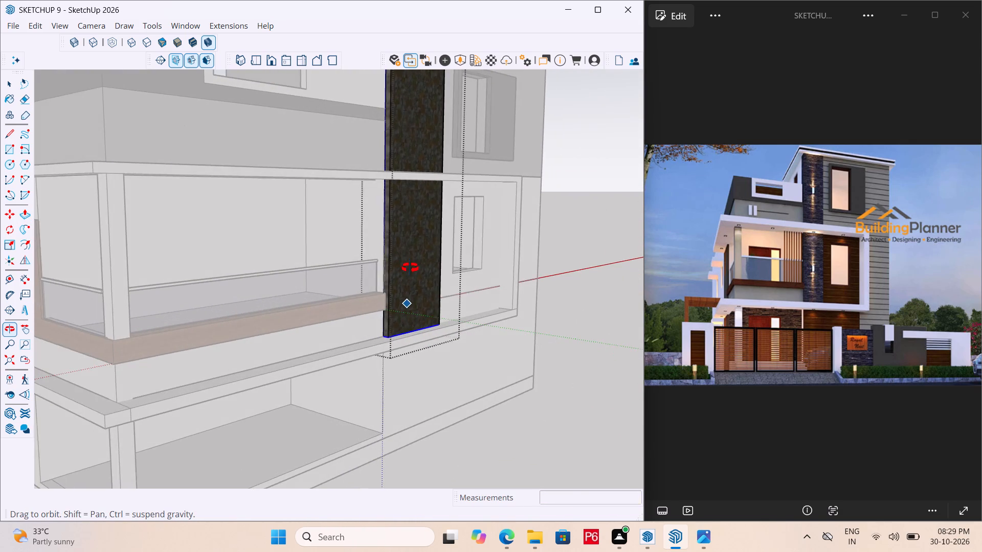
pyautogui.moveTo(410, 268); pyautogui.dragTo(404, 270, button='middle')
pyautogui.scroll(-4, 349, 263)
pyautogui.press('space')
pyautogui.click(542, 300)
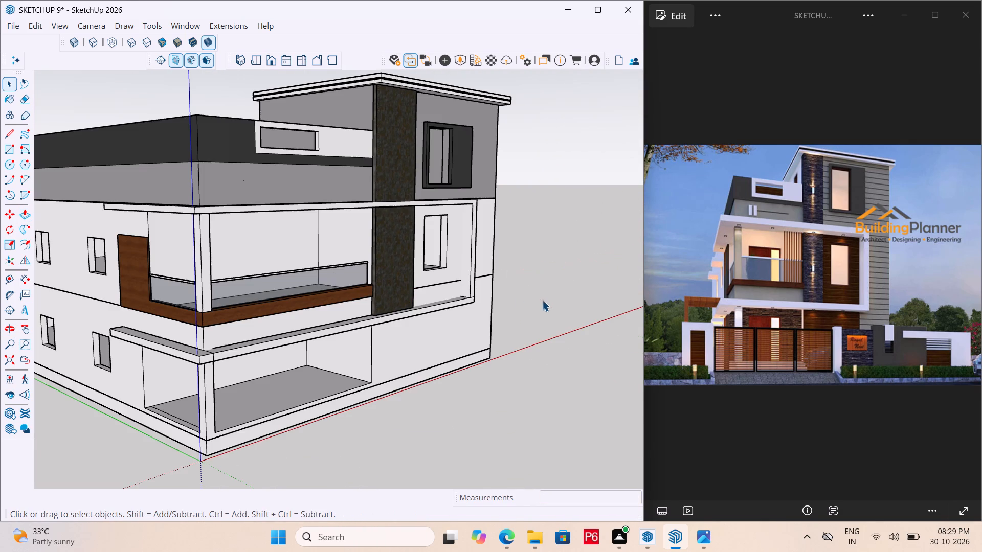
pyautogui.moveTo(437, 297); pyautogui.dragTo(325, 289, button='middle')
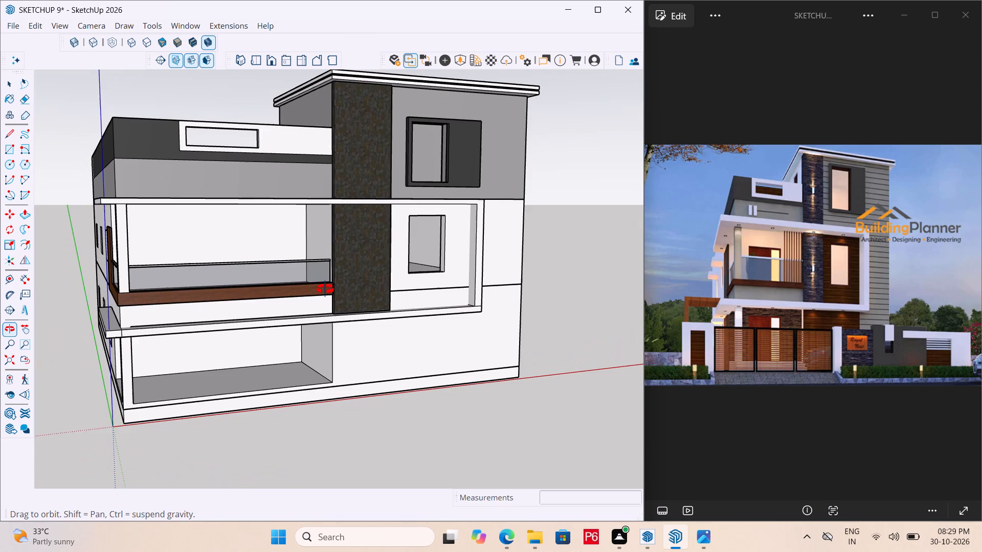
pyautogui.moveTo(325, 289); pyautogui.dragTo(340, 286, button='middle')
pyautogui.hotkey('ctrl', 's')
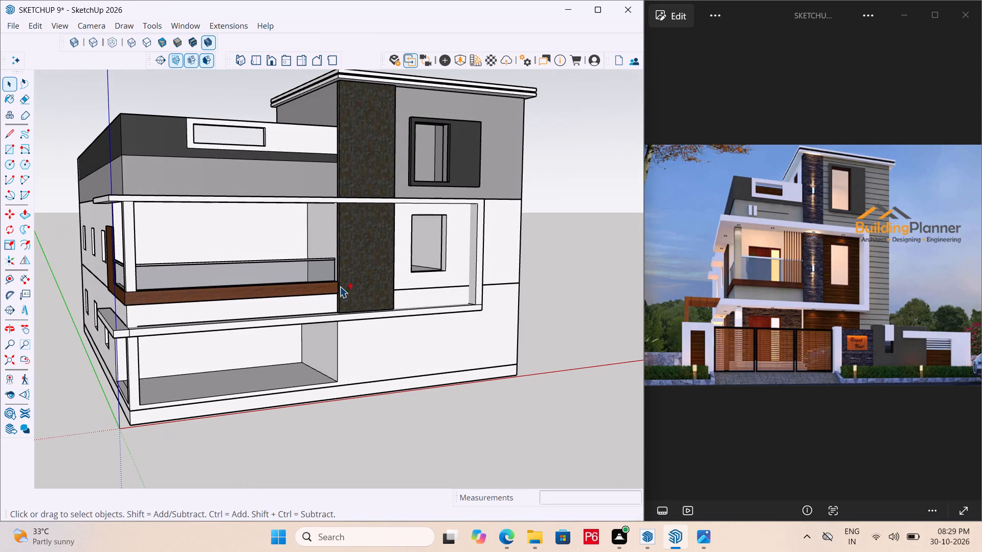
pyautogui.hotkey('ctrl', 's')
pyautogui.hotkey('ctrl', 's')
pyautogui.hotkey('ctrl', 's')
pyautogui.hotkey('ctrl', 's')
pyautogui.hotkey('ctrl', 's')
pyautogui.hotkey('ctrl', 's')
pyautogui.hotkey('ctrl', 's')
pyautogui.hotkey('ctrl', 's')
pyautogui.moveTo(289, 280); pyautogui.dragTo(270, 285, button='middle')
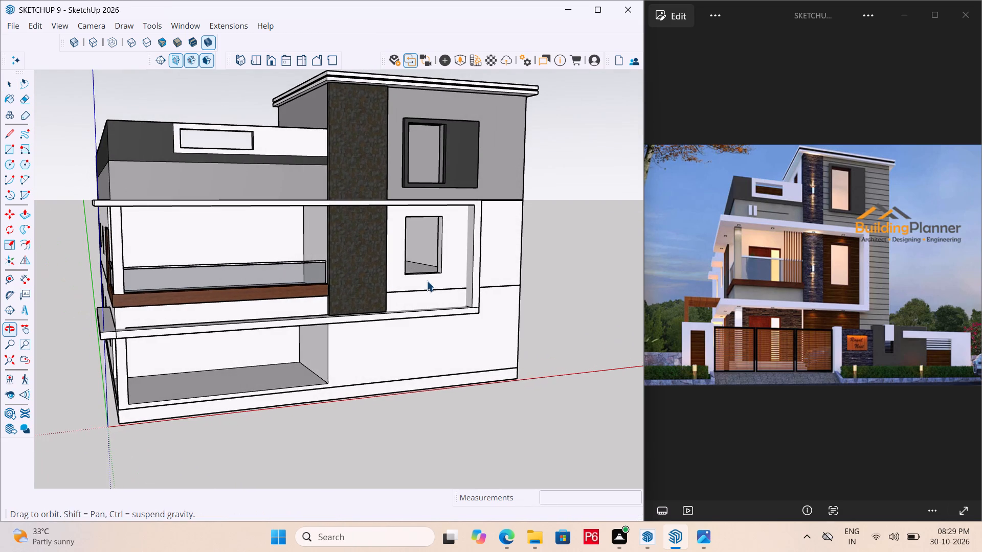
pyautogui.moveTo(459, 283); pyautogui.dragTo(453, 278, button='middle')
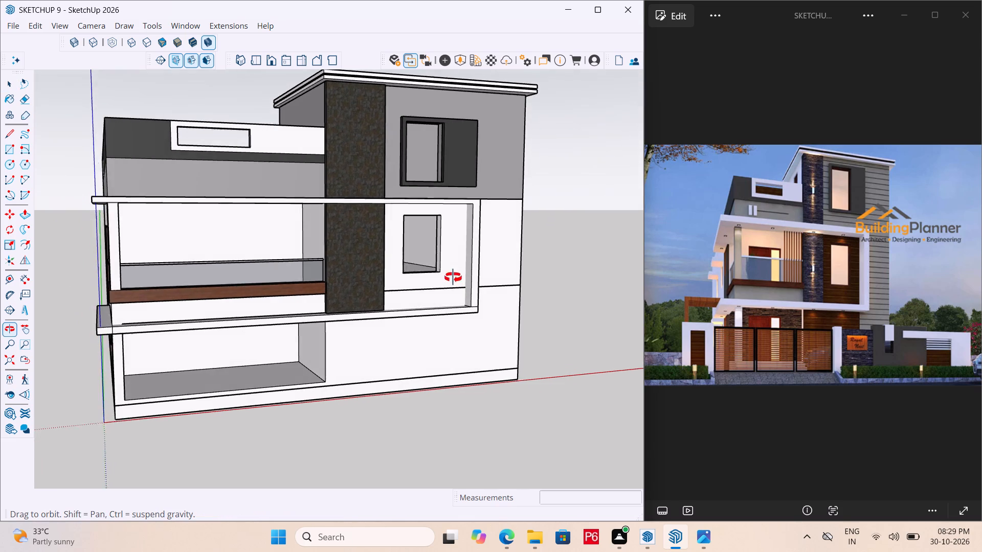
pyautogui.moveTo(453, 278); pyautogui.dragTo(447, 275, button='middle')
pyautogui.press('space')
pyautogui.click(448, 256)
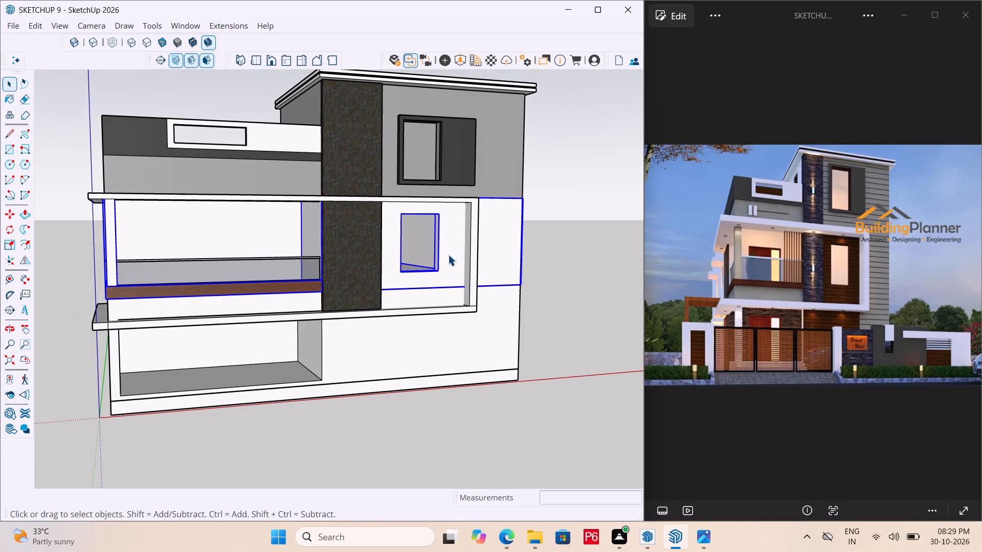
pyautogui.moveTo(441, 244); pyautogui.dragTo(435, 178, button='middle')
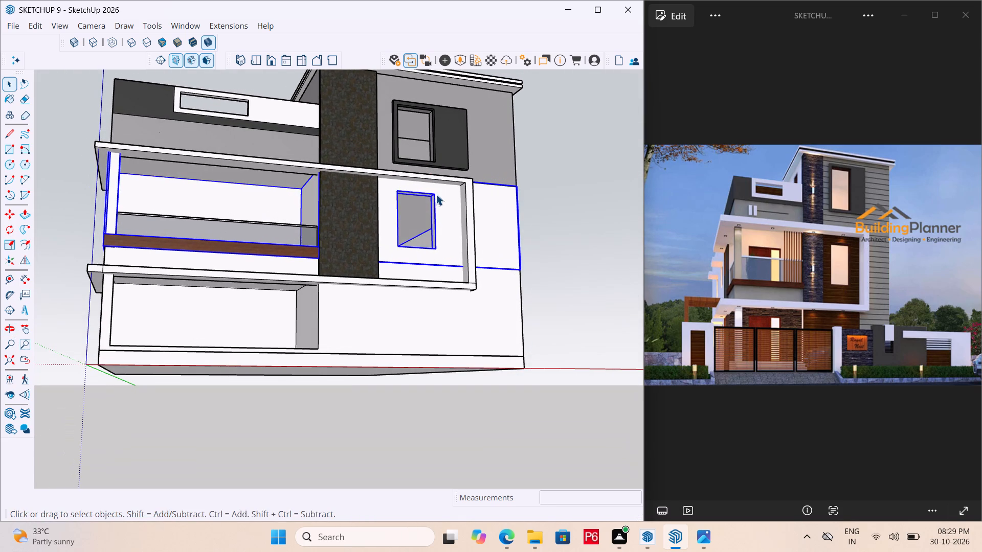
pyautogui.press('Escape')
# Save the model and clear the selection of the first-floor walls.
pyautogui.hotkey('ctrl', 's')
pyautogui.hotkey('ctrl', 's')
pyautogui.hotkey('ctrl', 's')
pyautogui.hotkey('ctrl', 's')
pyautogui.hotkey('ctrl', 's')
pyautogui.hotkey('ctrl', 's')
pyautogui.hotkey('ctrl', 's')
pyautogui.hotkey('ctrl', 's')
pyautogui.hotkey('ctrl', 's')
pyautogui.hotkey('ctrl', 's')
pyautogui.hotkey('ctrl', 's')
pyautogui.hotkey('ctrl', 's')
pyautogui.press('space')
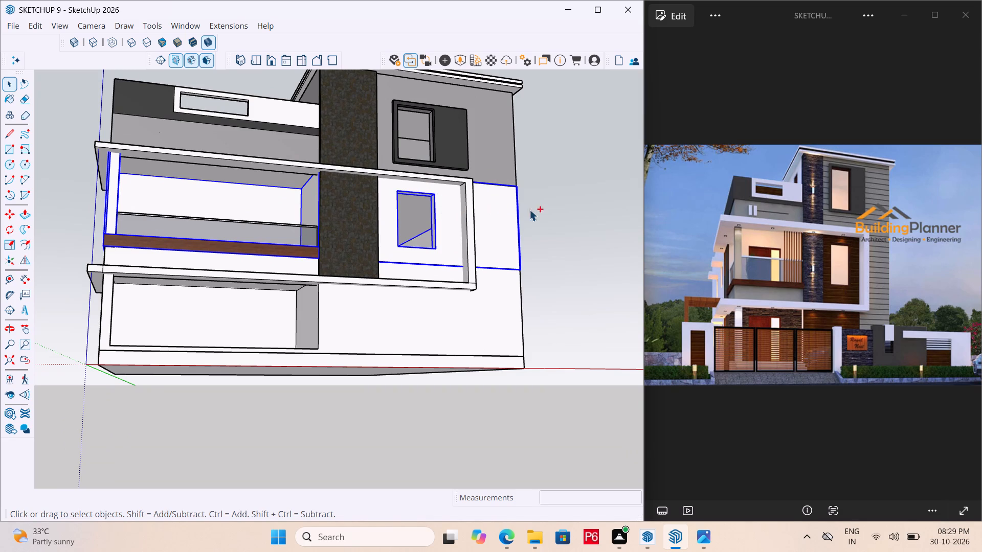
pyautogui.press('space')
pyautogui.tripleClick(540, 209)
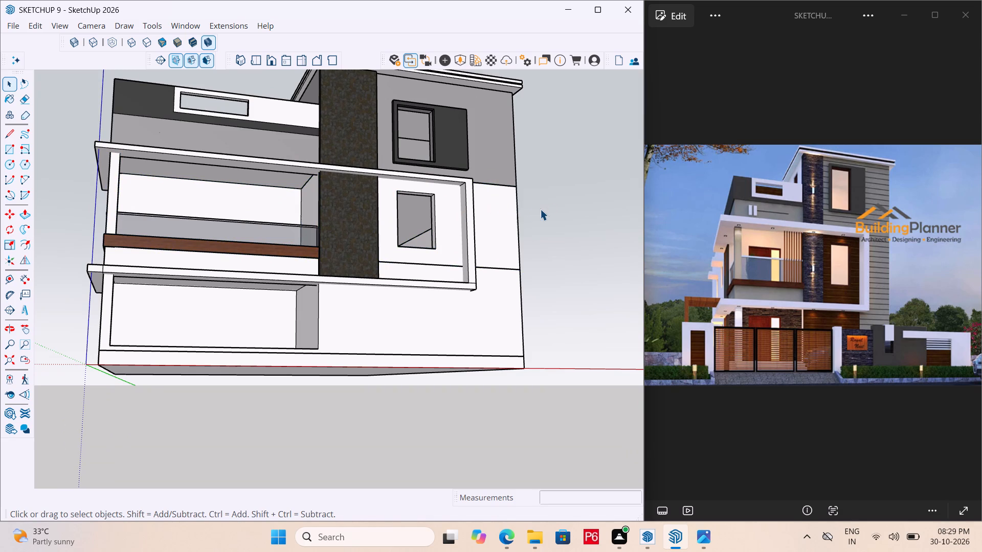
# Draw a rectangle about 12' 3" by 11' 3" inside the white frame, covering the first-floor wall and window beside the stone panel.
pyautogui.moveTo(445, 210); pyautogui.dragTo(487, 188, button='middle')
pyautogui.scroll(3, 486, 190)
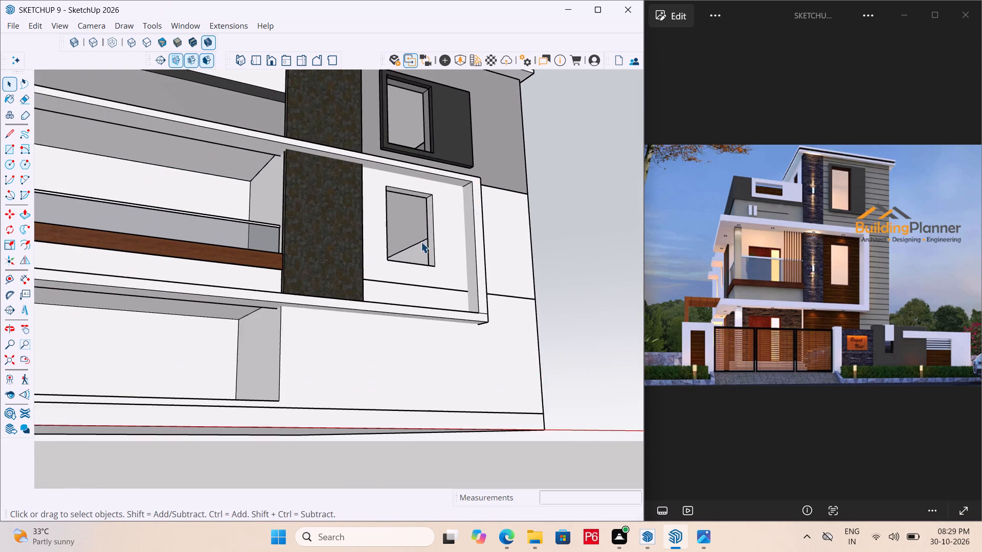
pyautogui.scroll(1, 420, 242)
pyautogui.moveTo(418, 244); pyautogui.dragTo(192, 257, button='middle')
pyautogui.press('r')
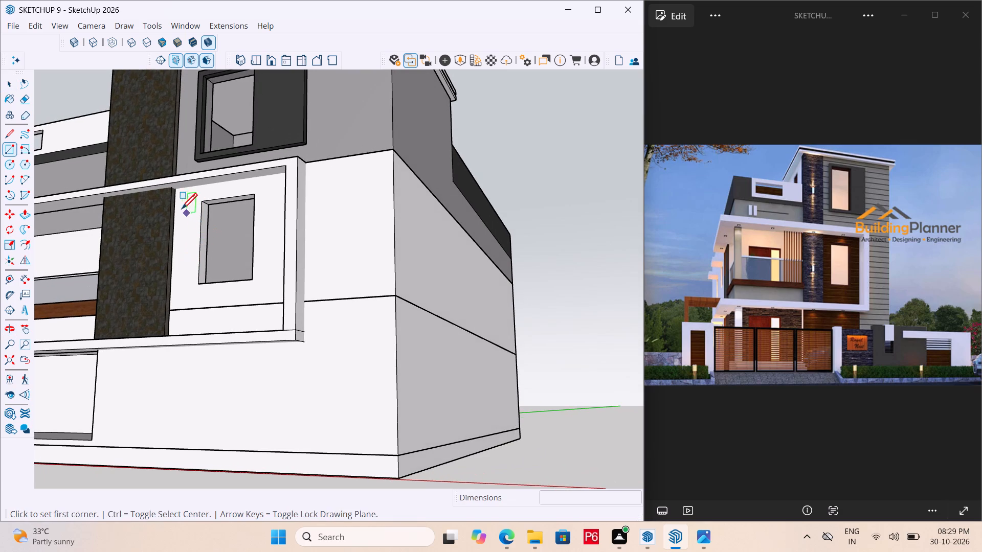
pyautogui.scroll(10, 178, 195)
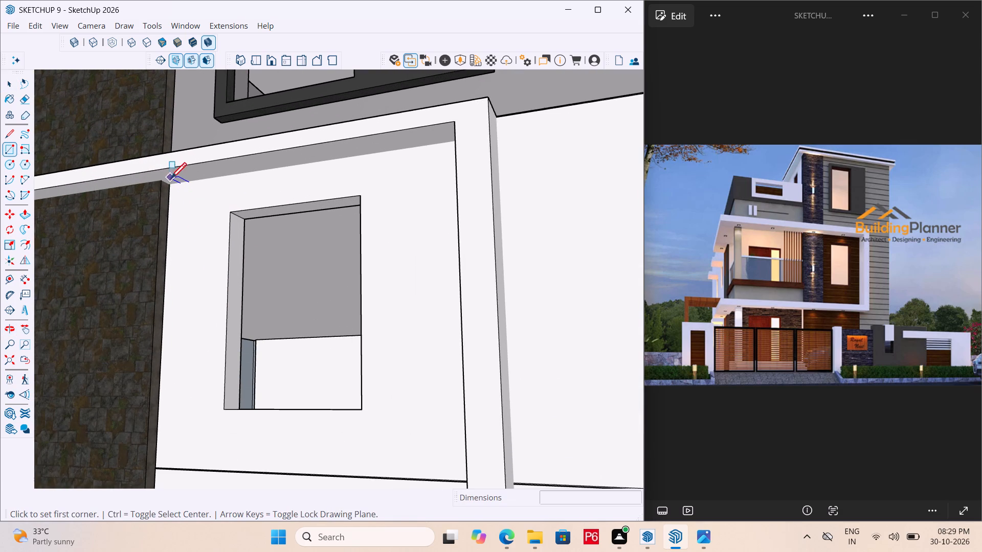
pyautogui.moveTo(170, 185); pyautogui.dragTo(172, 191)
pyautogui.scroll(-11, 318, 323)
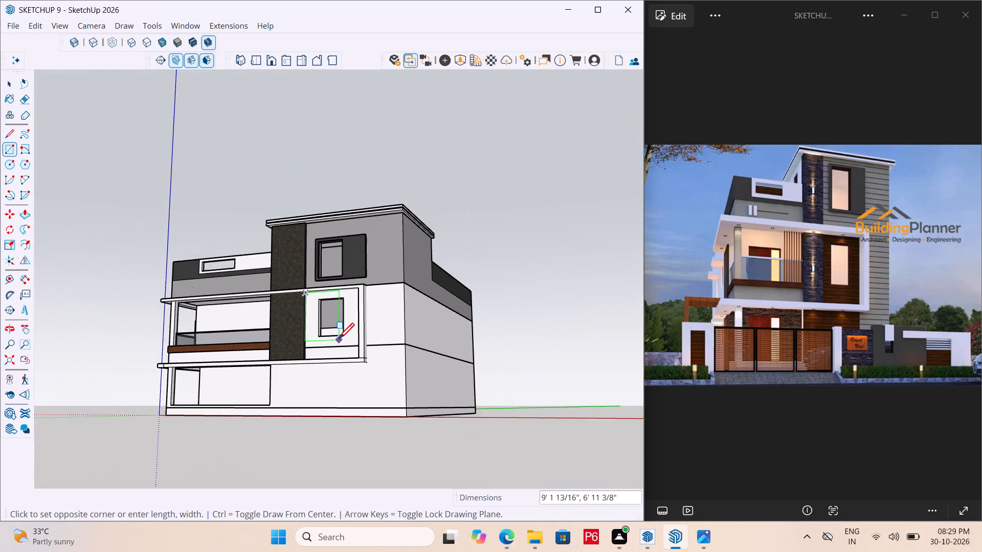
pyautogui.moveTo(339, 340); pyautogui.dragTo(629, 426, button='middle')
pyautogui.scroll(11, 413, 365)
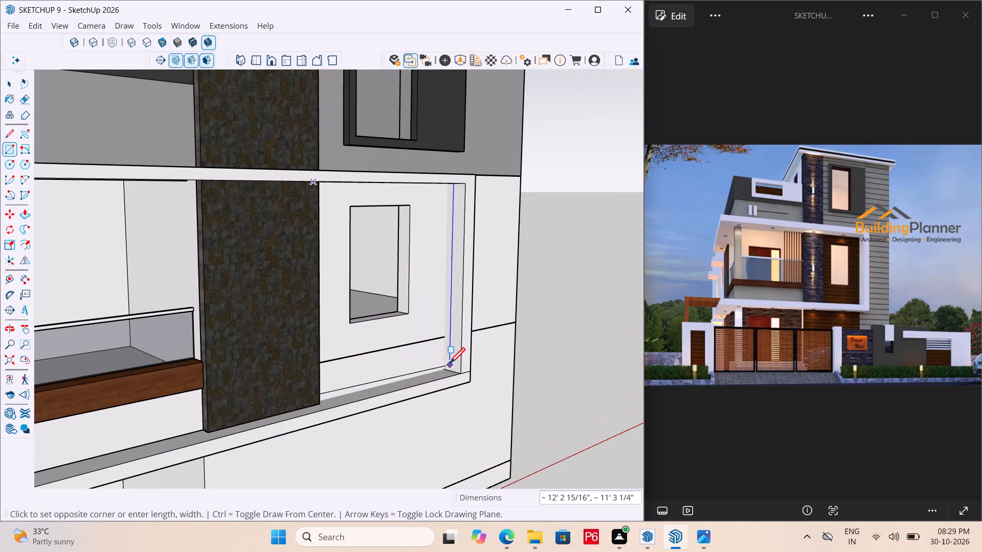
pyautogui.click(445, 370)
# Make a group from the new rectangle face and its edges inside the white frame.
pyautogui.press('space')
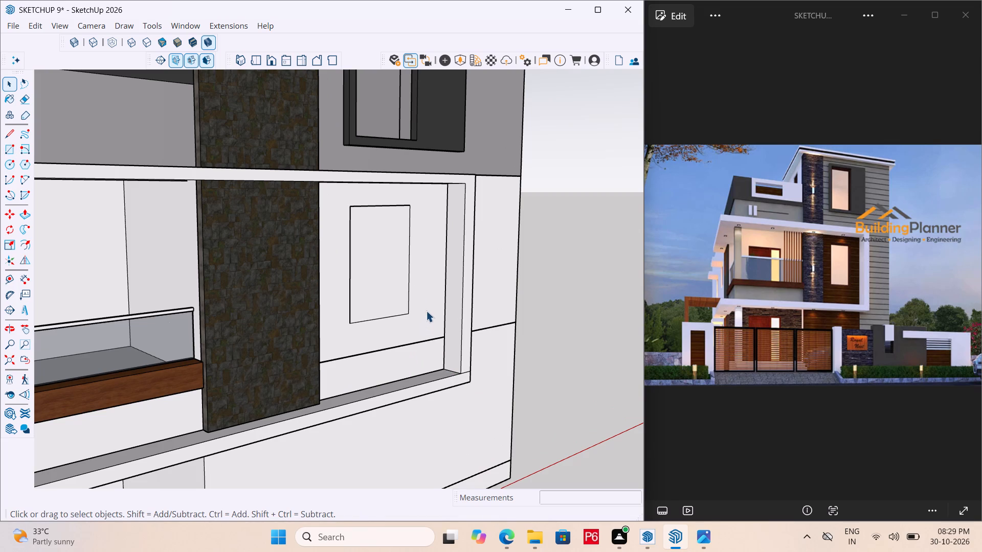
pyautogui.doubleClick(426, 311)
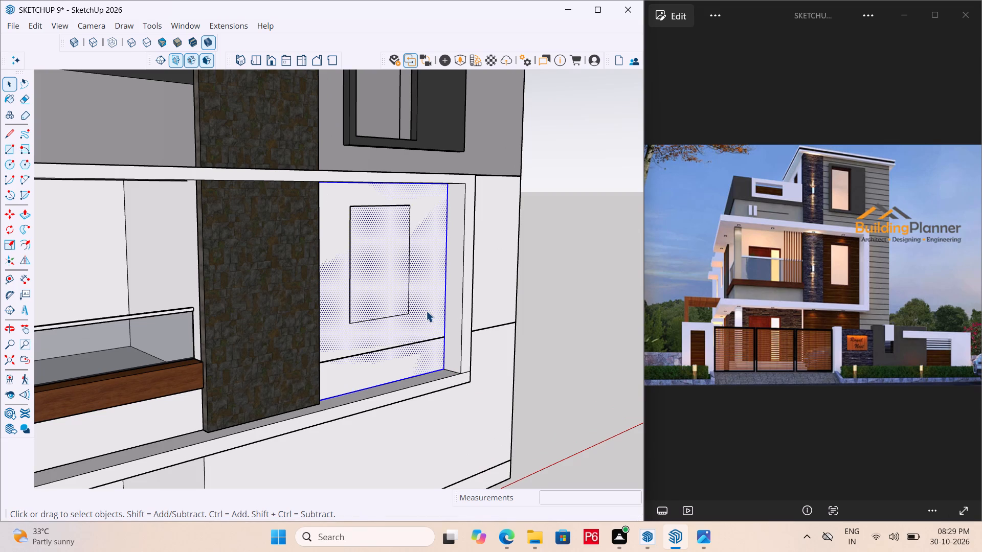
pyautogui.rightClick(426, 311)
pyautogui.click(477, 434)
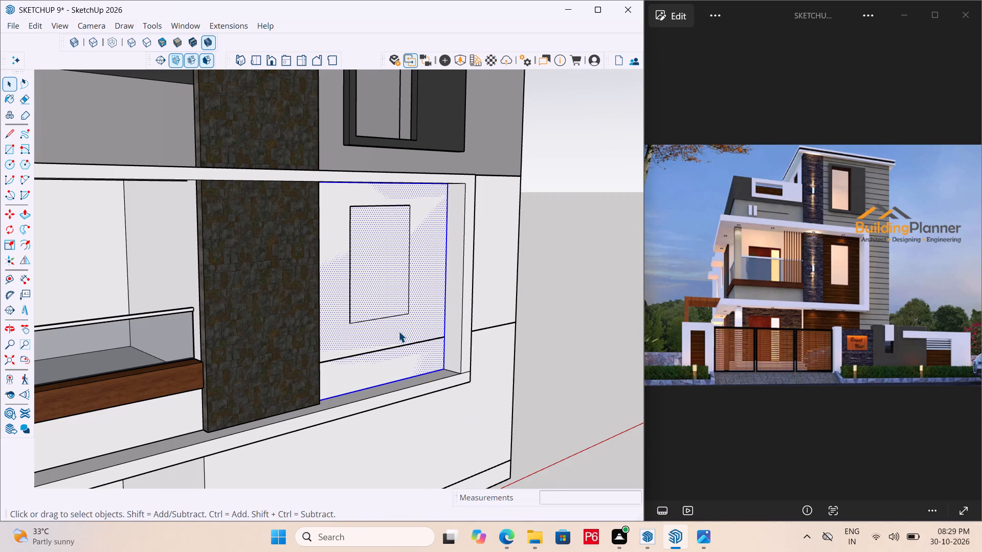
# Inside the panel group, trace the window opening with a 5' by 6' 11 5/8" rectangle, delete its face, and save.
pyautogui.doubleClick(398, 331)
pyautogui.moveTo(378, 302); pyautogui.dragTo(364, 299, button='middle')
pyautogui.press('r')
pyautogui.click(348, 206)
pyautogui.click(410, 314)
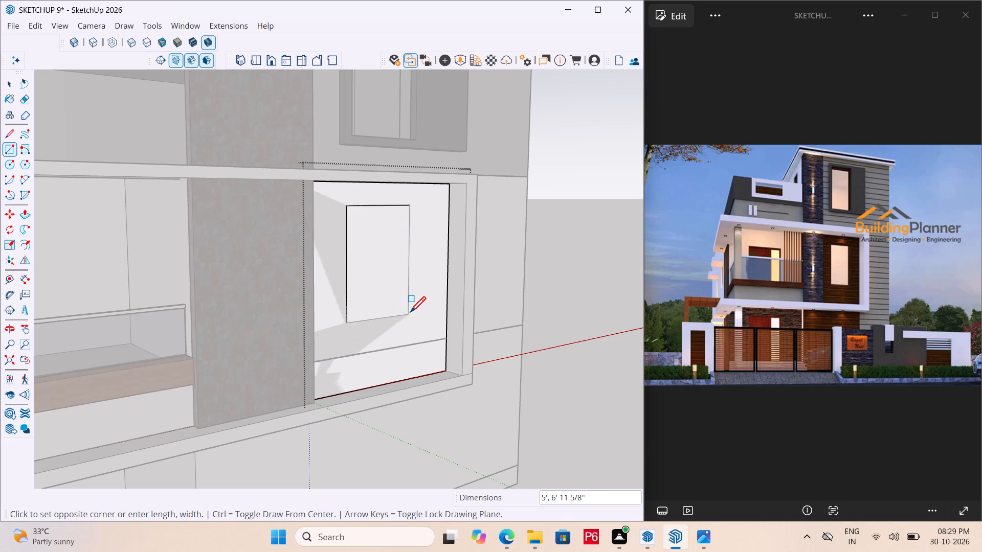
pyautogui.press('space')
pyautogui.click(381, 278)
pyautogui.press('Delete')
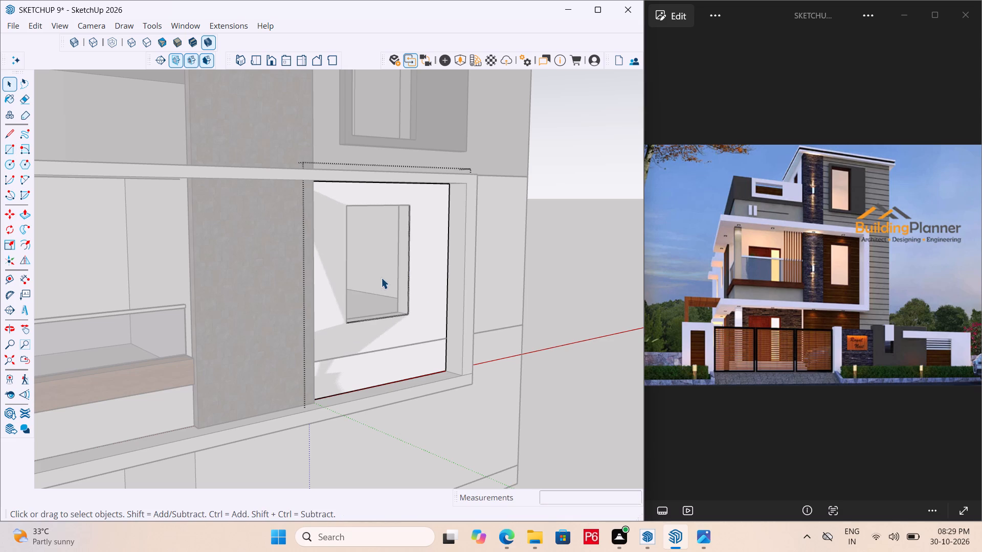
pyautogui.hotkey('ctrl', 's')
pyautogui.hotkey('ctrl', 's')
pyautogui.press('space')
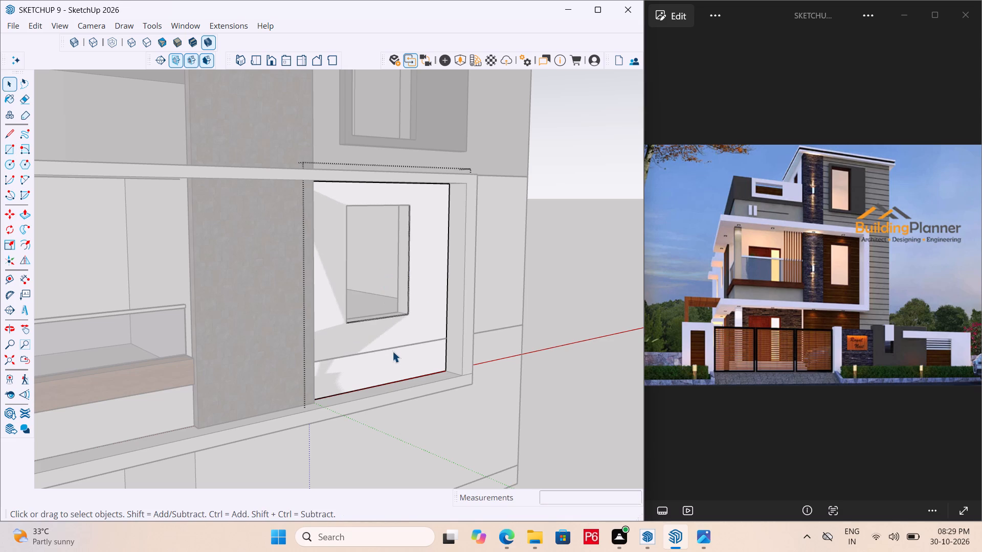
# Push/Pull the panel face around the window opening by 0.1".
pyautogui.press('p')
pyautogui.click(391, 344)
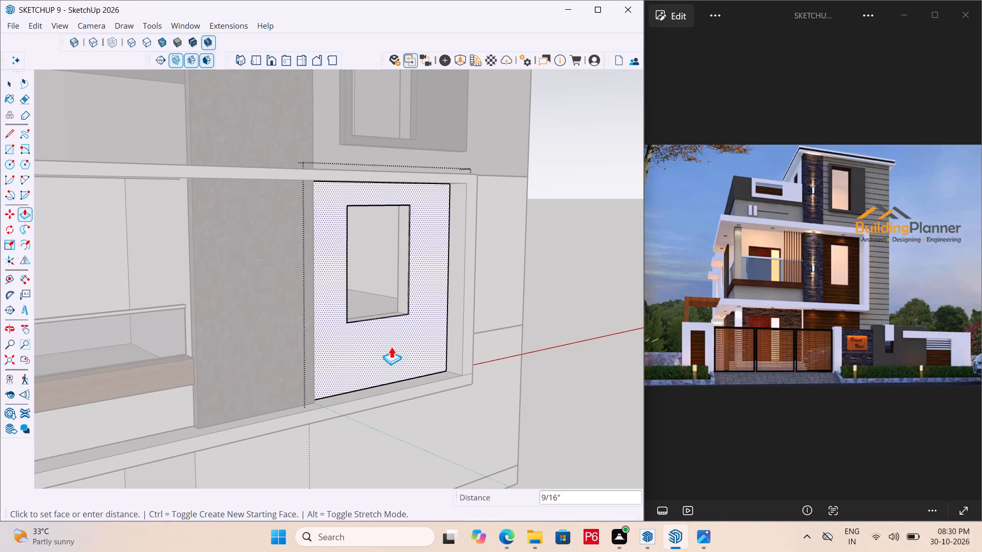
pyautogui.write('0.1"')
pyautogui.press('Return')
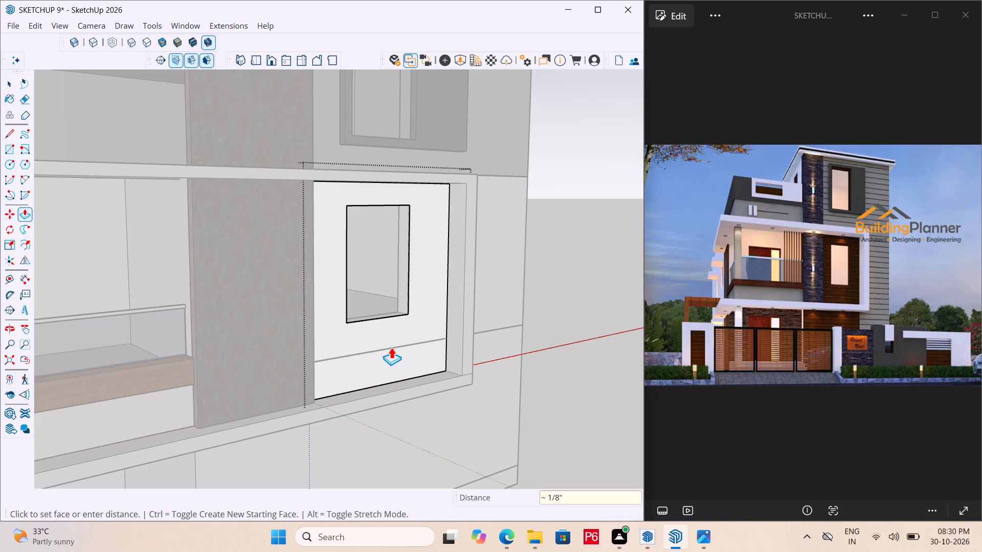
pyautogui.scroll(-2, 378, 344)
pyautogui.press('space')
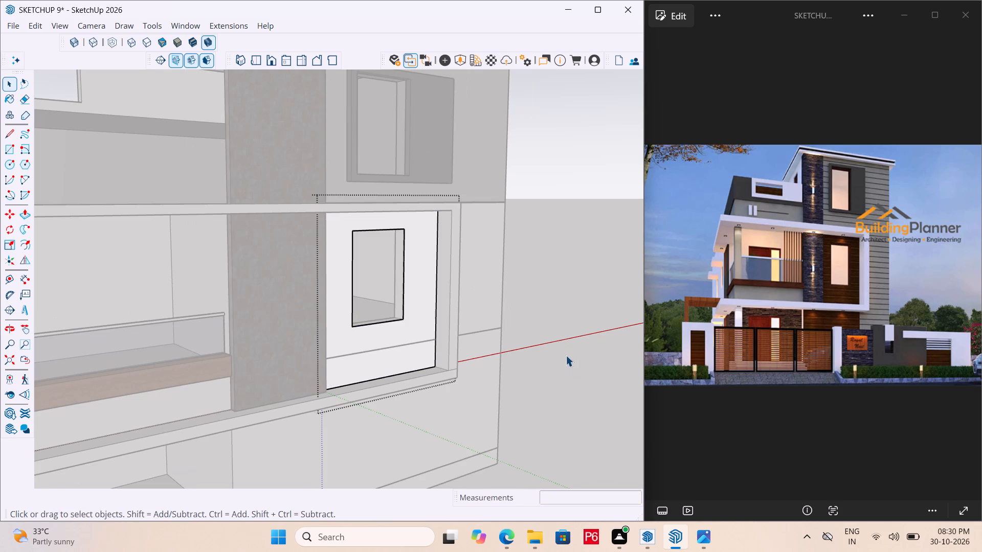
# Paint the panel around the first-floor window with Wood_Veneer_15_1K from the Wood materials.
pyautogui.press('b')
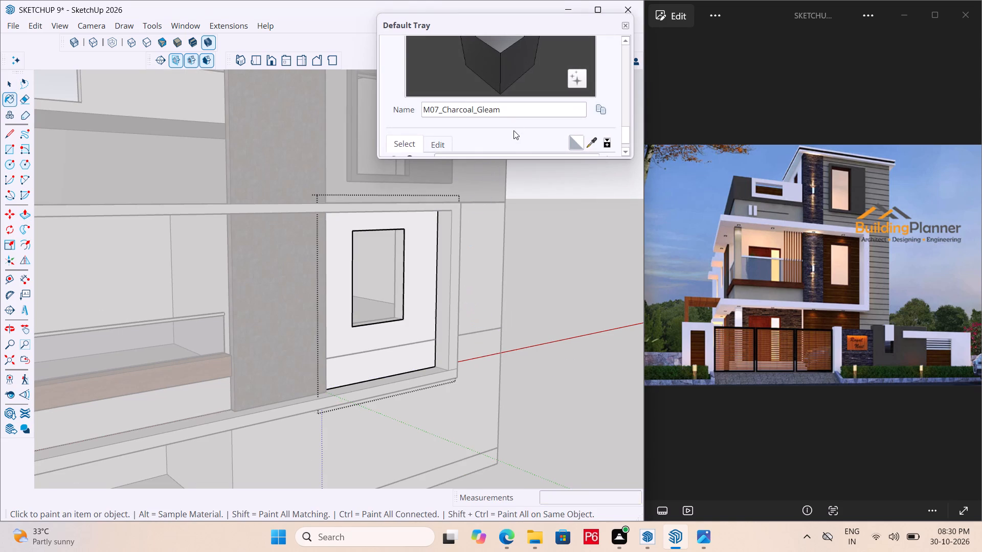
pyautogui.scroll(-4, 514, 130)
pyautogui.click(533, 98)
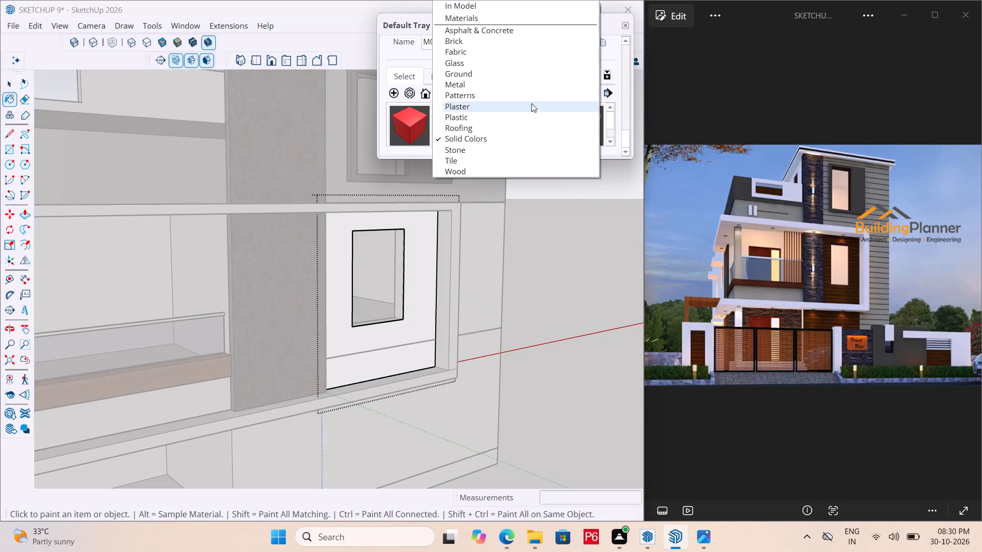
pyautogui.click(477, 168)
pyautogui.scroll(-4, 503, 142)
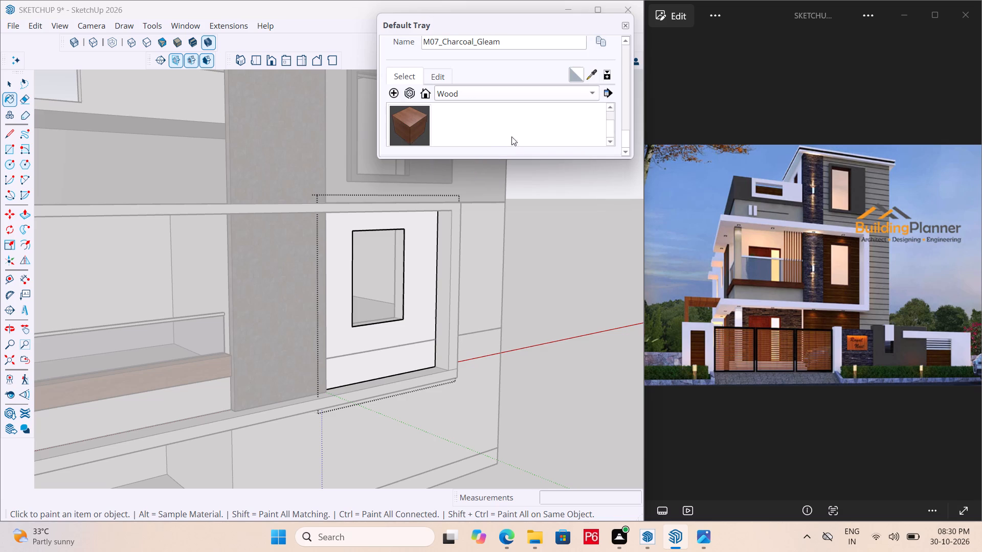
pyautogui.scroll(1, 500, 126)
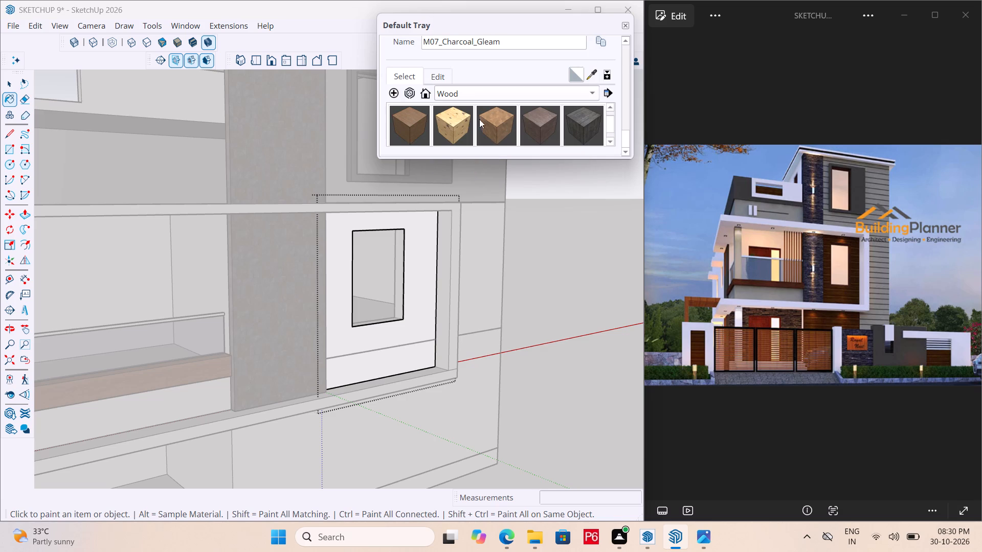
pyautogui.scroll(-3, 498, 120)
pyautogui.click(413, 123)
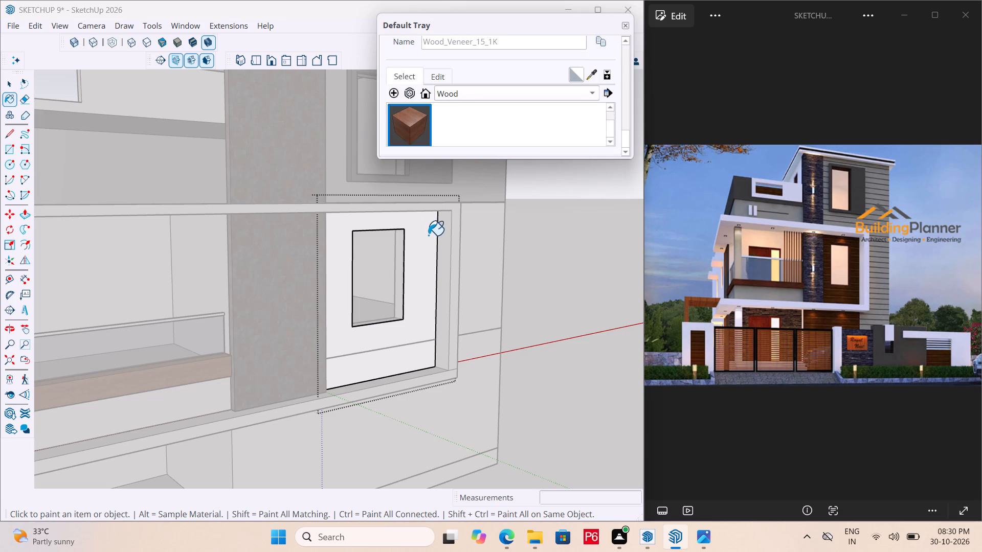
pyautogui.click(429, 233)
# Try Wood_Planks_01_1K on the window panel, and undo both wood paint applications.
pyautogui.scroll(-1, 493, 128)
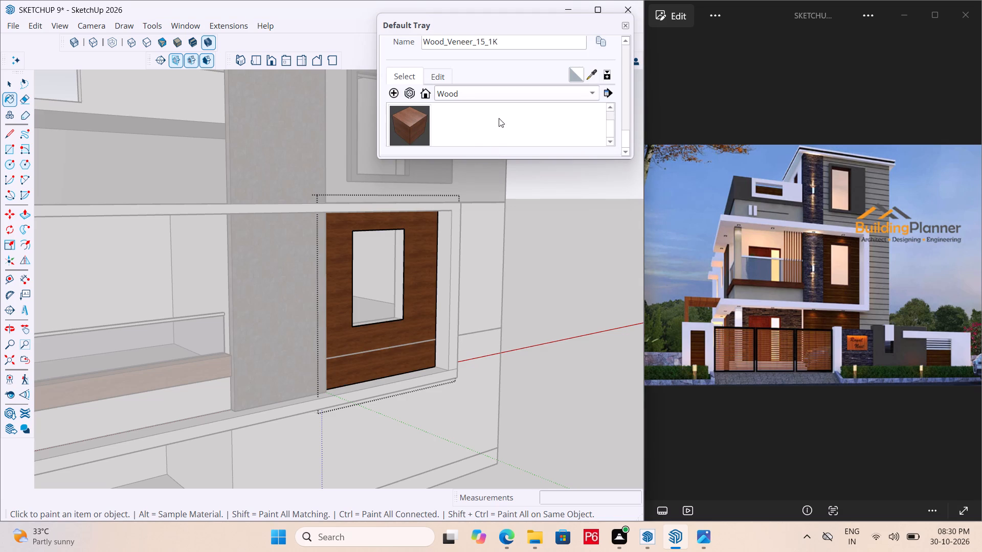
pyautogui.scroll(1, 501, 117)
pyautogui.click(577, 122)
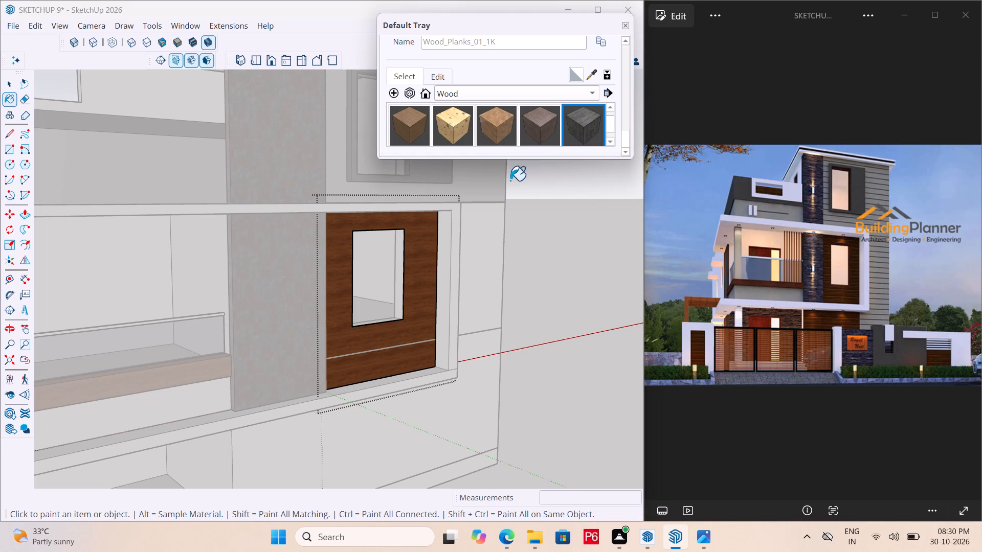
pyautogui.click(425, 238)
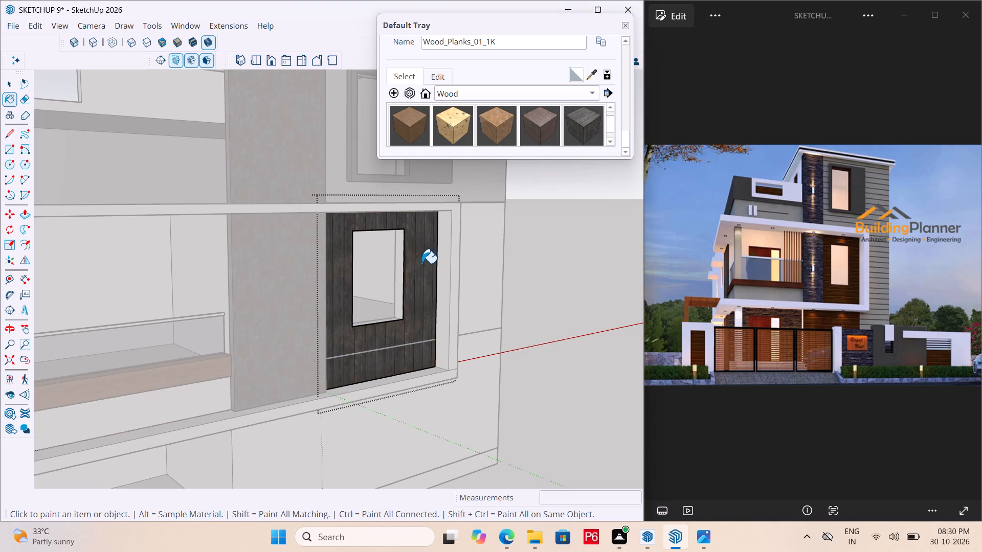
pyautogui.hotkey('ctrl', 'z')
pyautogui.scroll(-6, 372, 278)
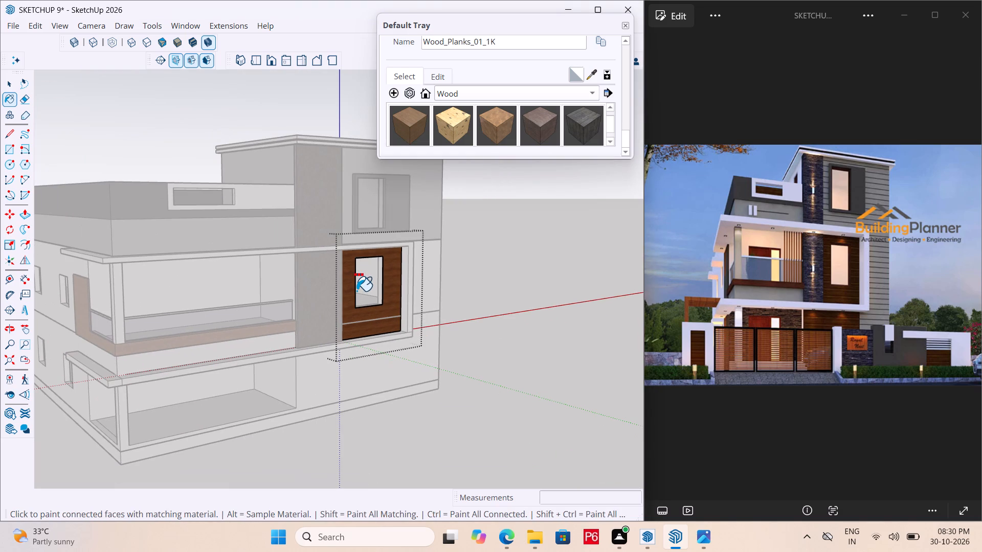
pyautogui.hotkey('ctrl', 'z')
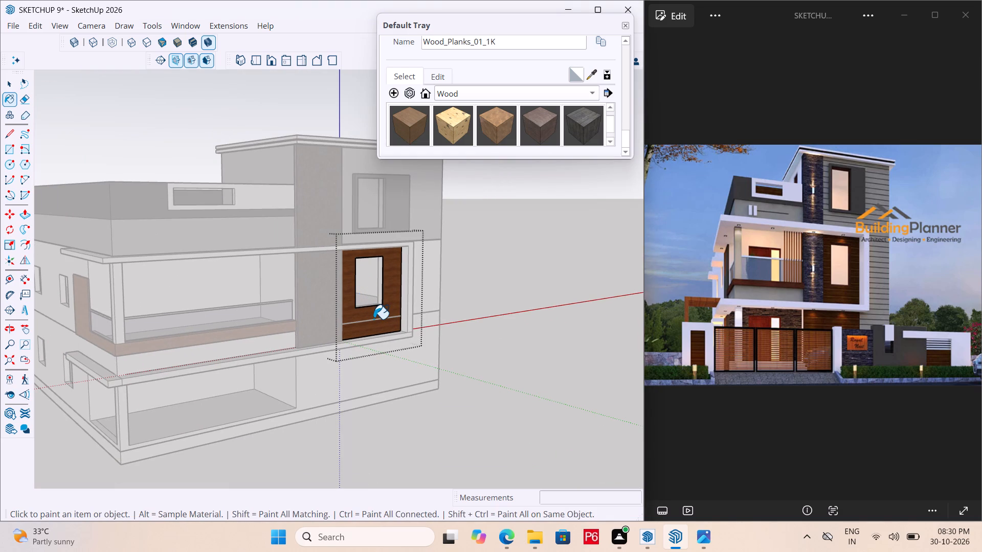
# Paint the window panel's front face with Wood_Veneer_15_1K, save the model, and leave the panel group.
pyautogui.scroll(-4, 508, 128)
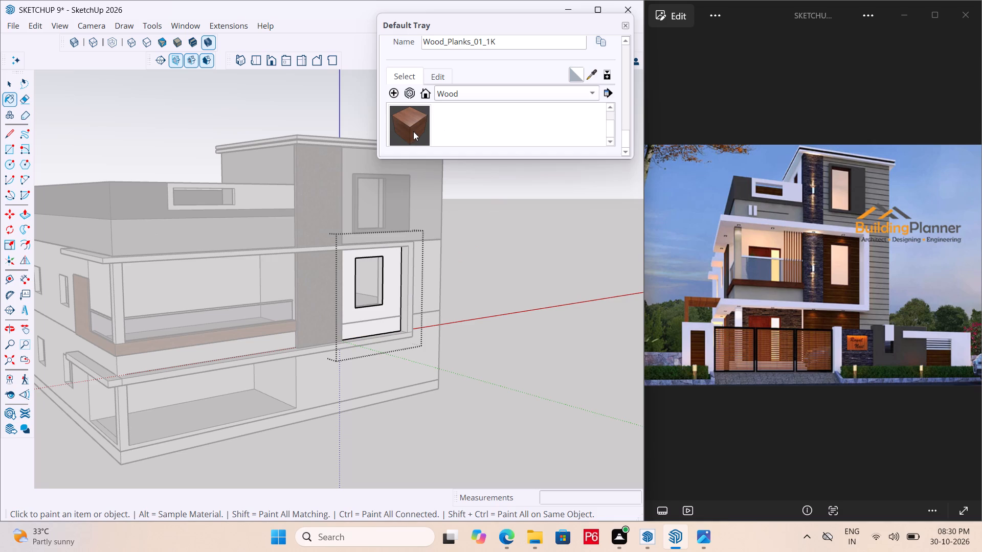
pyautogui.click(412, 131)
pyautogui.scroll(6, 403, 279)
pyautogui.click(384, 275)
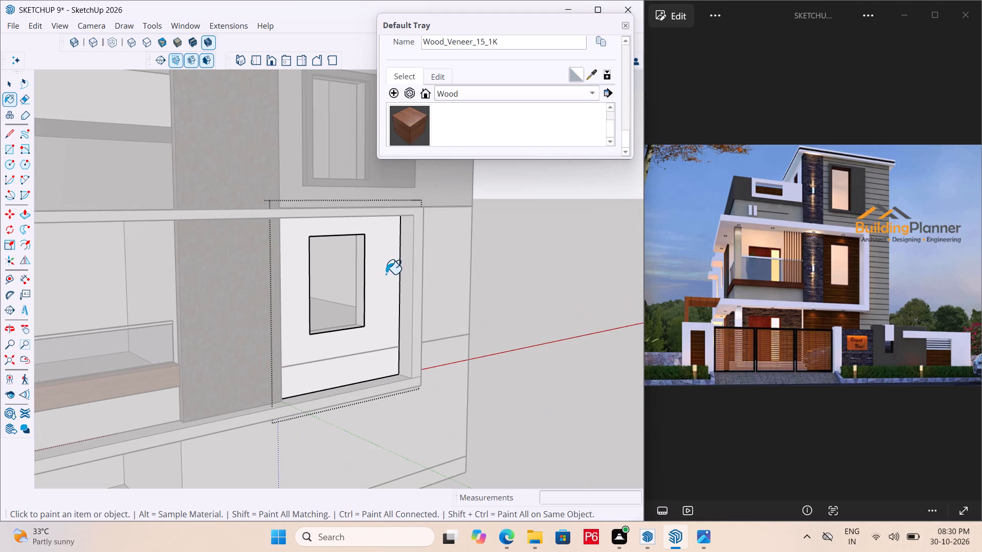
pyautogui.scroll(-2, 398, 275)
pyautogui.hotkey('ctrl', 's')
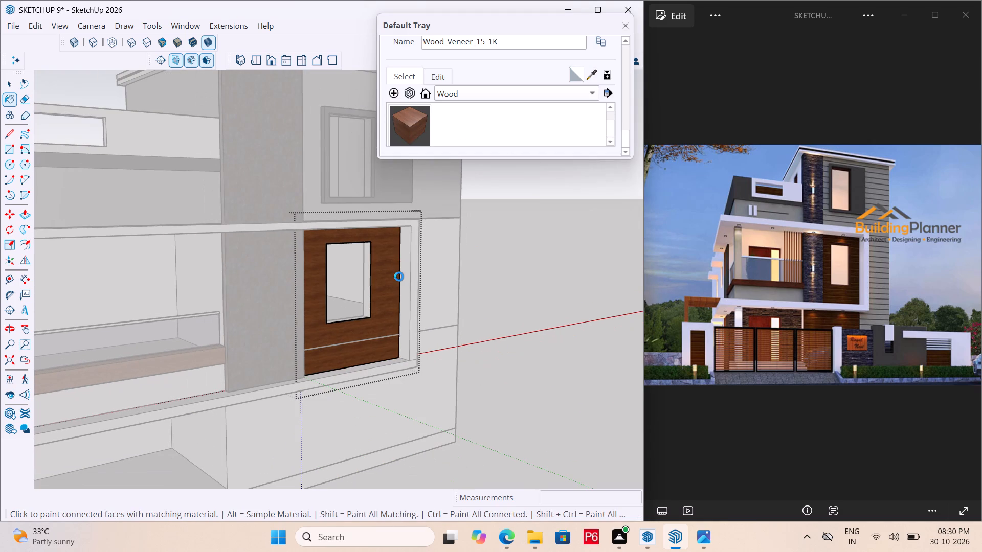
pyautogui.hotkey('ctrl', 's')
pyautogui.hotkey('ctrl', 's')
pyautogui.hotkey('ctrl', 's')
pyautogui.hotkey('ctrl', 's')
pyautogui.hotkey('ctrl', 's')
pyautogui.scroll(-4, 399, 269)
pyautogui.press('space')
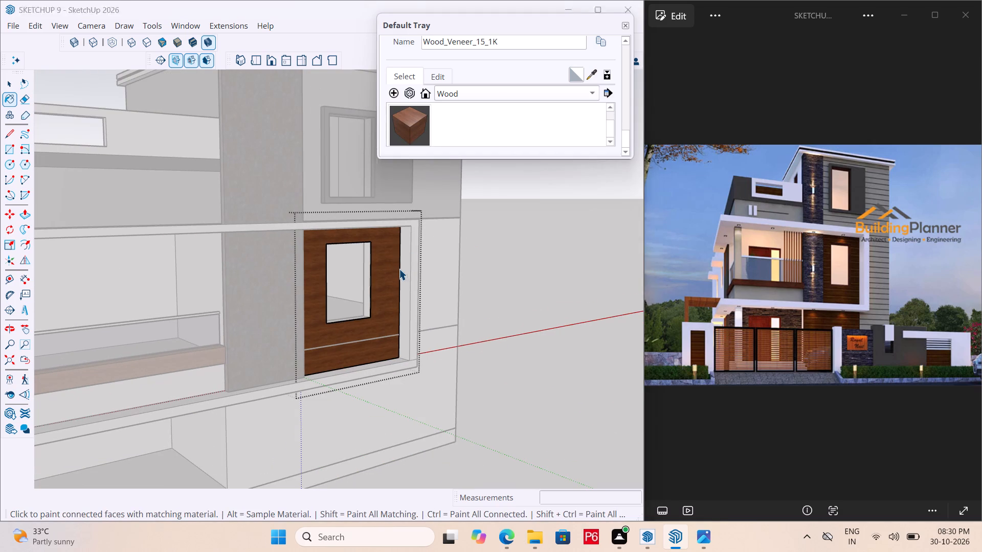
pyautogui.scroll(-2, 399, 269)
pyautogui.click(478, 261)
# Save the model with the wood-clad window panel beside the stone panel.
pyautogui.moveTo(419, 264); pyautogui.dragTo(401, 268, button='middle')
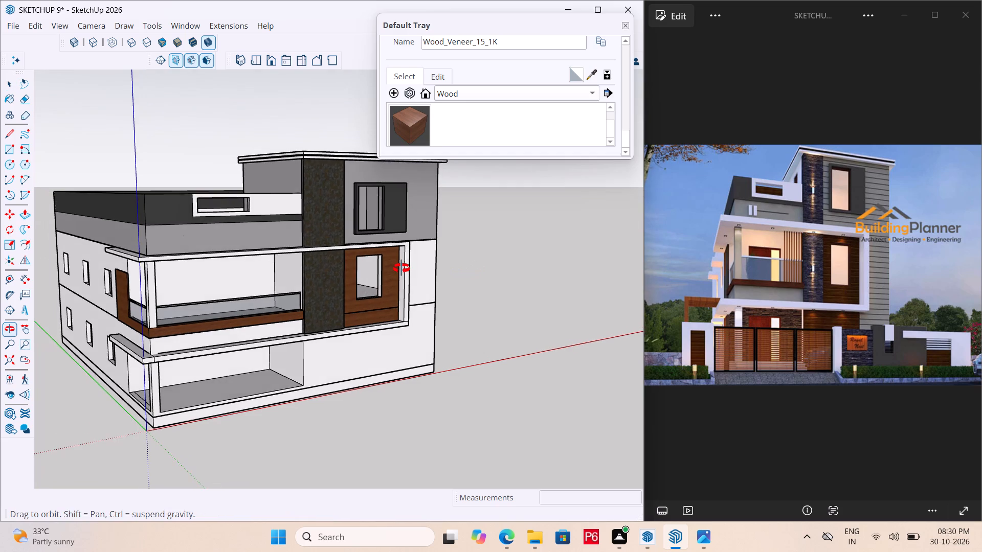
pyautogui.moveTo(401, 268); pyautogui.dragTo(433, 277, button='middle')
pyautogui.scroll(12, 318, 308)
pyautogui.scroll(-1, 302, 329)
pyautogui.moveTo(302, 329); pyautogui.dragTo(316, 327, button='middle')
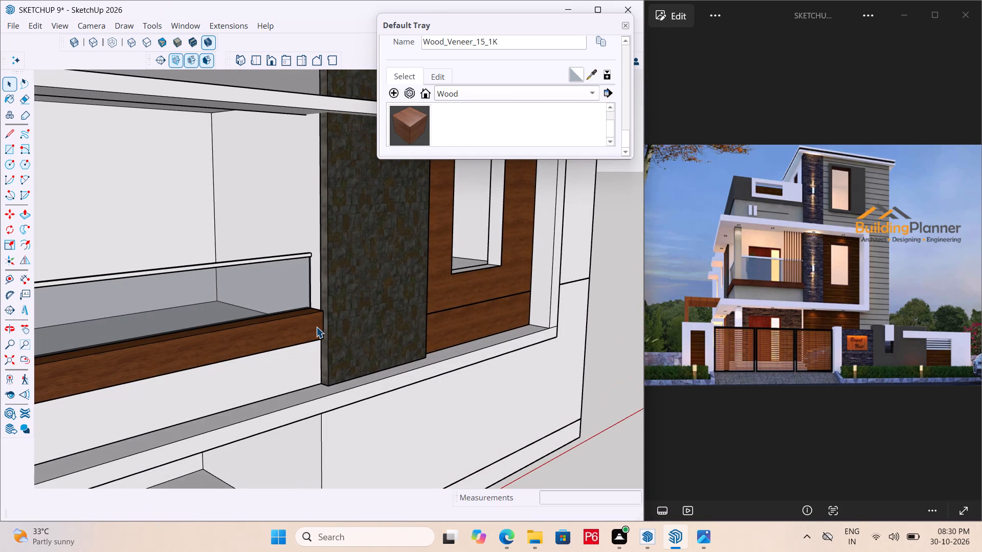
pyautogui.hotkey('ctrl', 's')
pyautogui.hotkey('ctrl', 's')
pyautogui.hotkey('ctrl', 's')
pyautogui.hotkey('ctrl', 's')
pyautogui.hotkey('ctrl', 's')
pyautogui.hotkey('ctrl', 's')
pyautogui.hotkey('ctrl', 's')
# Examine the balcony, stone panel and wood-clad window panel from several angles, saving the model again.
pyautogui.scroll(-9, 374, 326)
pyautogui.scroll(-4, 335, 351)
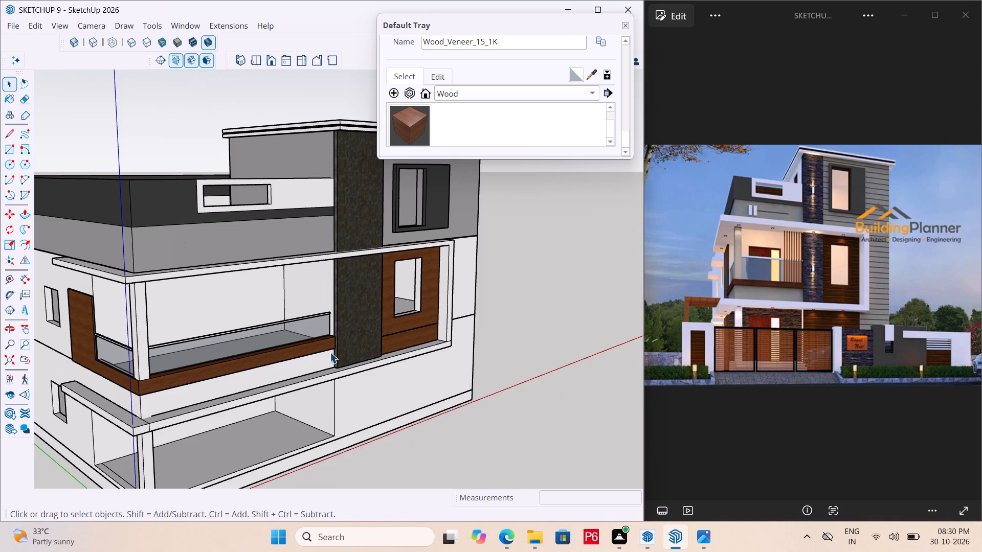
pyautogui.moveTo(330, 353); pyautogui.dragTo(341, 400, button='middle')
pyautogui.scroll(5, 326, 361)
pyautogui.moveTo(327, 380); pyautogui.dragTo(330, 434, button='middle')
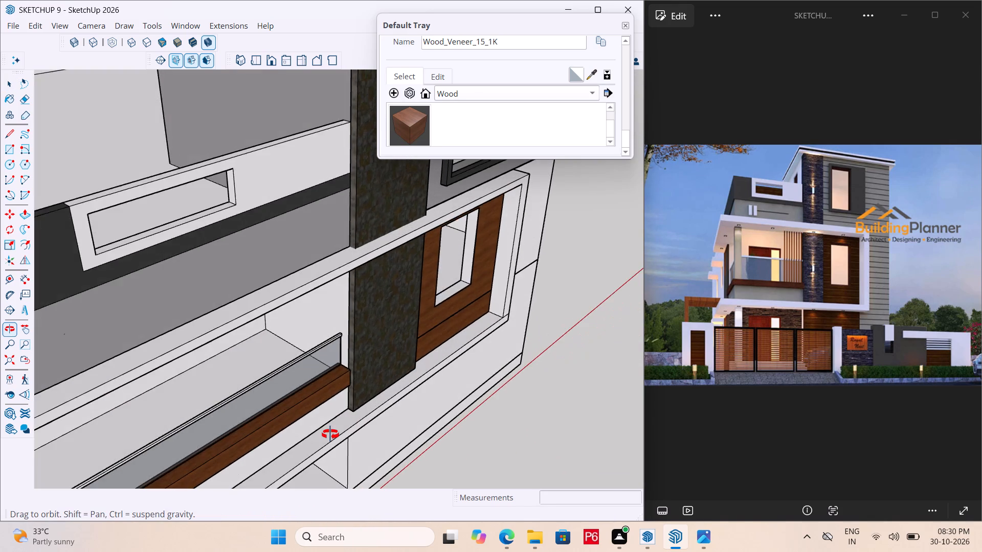
pyautogui.moveTo(330, 434); pyautogui.dragTo(264, 352, button='middle')
pyautogui.hotkey('ctrl', 's')
pyautogui.hotkey('ctrl', 's')
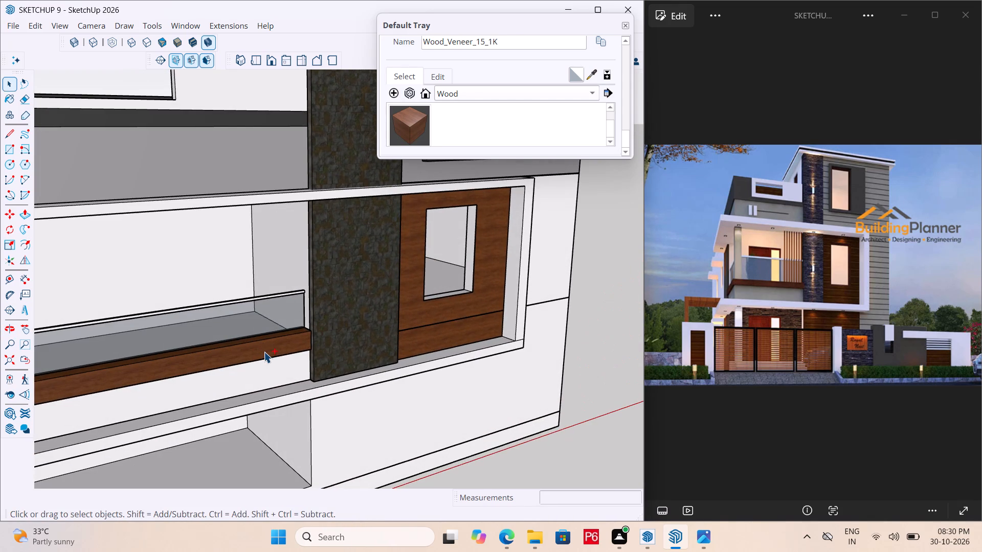
pyautogui.hotkey('ctrl', 's')
pyautogui.hotkey('ctrl', 's')
pyautogui.hotkey('ctrl', 's')
pyautogui.hotkey('ctrl', 's')
pyautogui.hotkey('ctrl', 's')
pyautogui.hotkey('ctrl', 's')
pyautogui.hotkey('ctrl', 's')
pyautogui.hotkey('ctrl', 's')
pyautogui.hotkey('ctrl', 's')
# Close the floating materials tray to uncover the whole front elevation.
pyautogui.scroll(-5, 428, 325)
pyautogui.press('space')
pyautogui.scroll(-3, 429, 325)
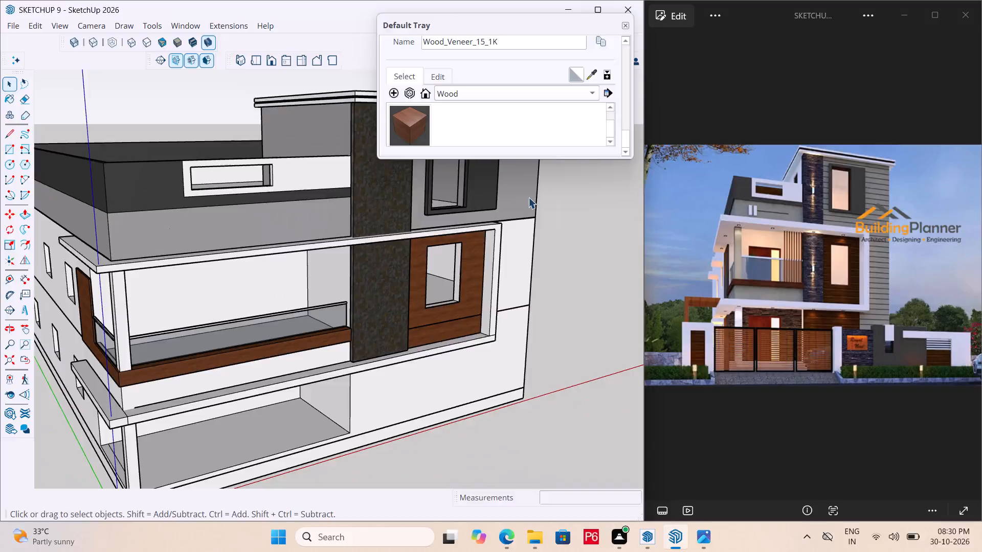
pyautogui.click(628, 26)
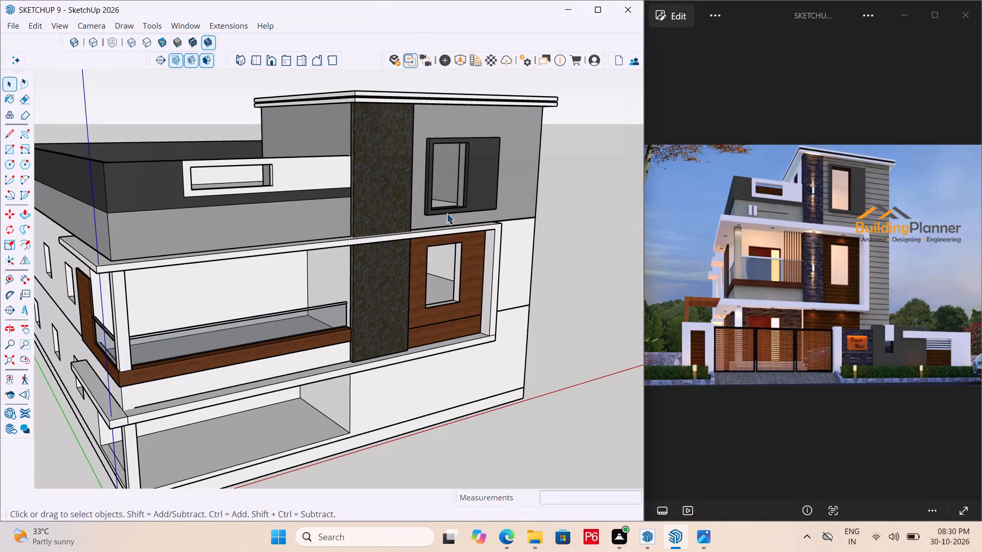
# Open the lower white band's group and erase the leftover seam edges on the top and front of its corner.
pyautogui.scroll(-4, 451, 225)
pyautogui.moveTo(369, 286); pyautogui.dragTo(343, 273, button='middle')
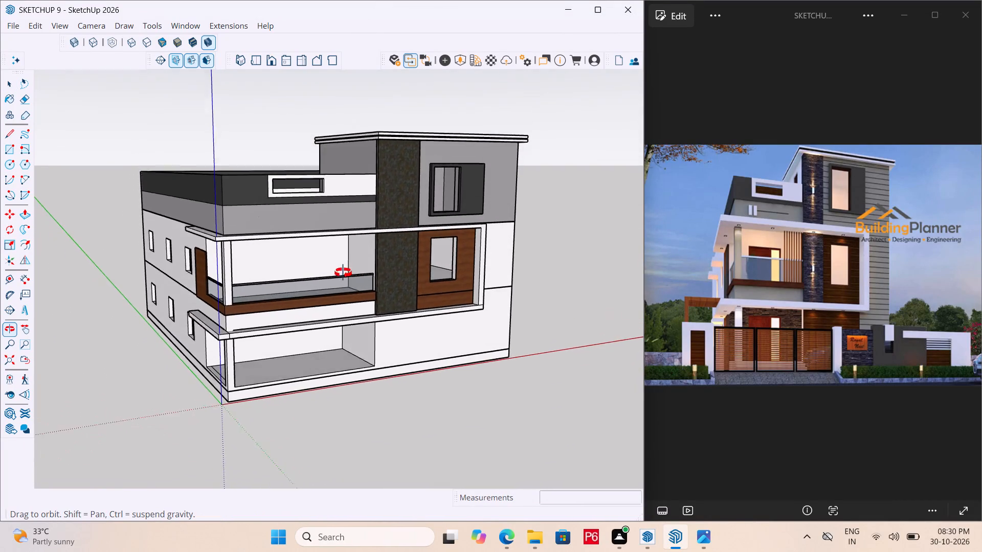
pyautogui.moveTo(343, 273); pyautogui.dragTo(385, 294, button='middle')
pyautogui.scroll(12, 217, 350)
pyautogui.click(292, 363)
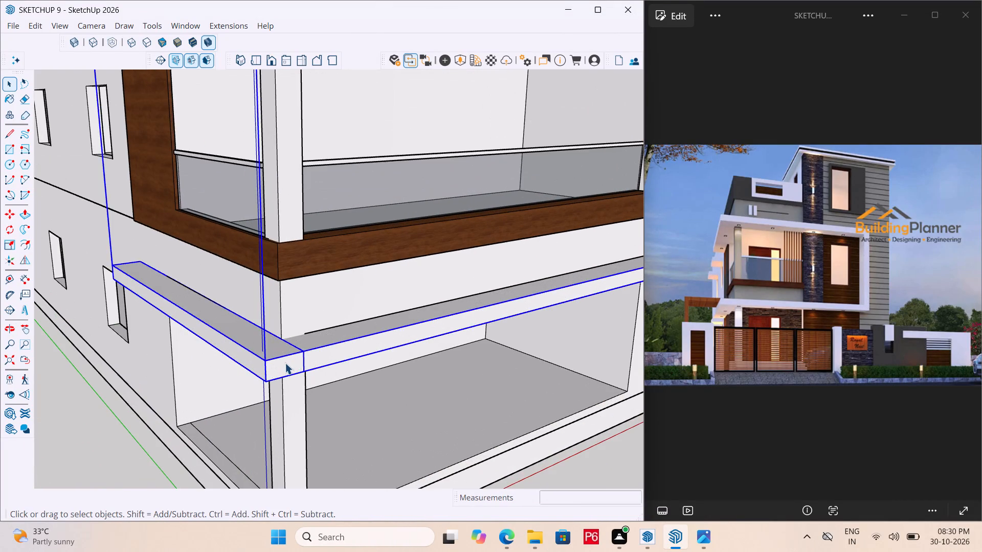
pyautogui.tripleClick(285, 363)
pyautogui.moveTo(302, 364); pyautogui.dragTo(306, 415, button='middle')
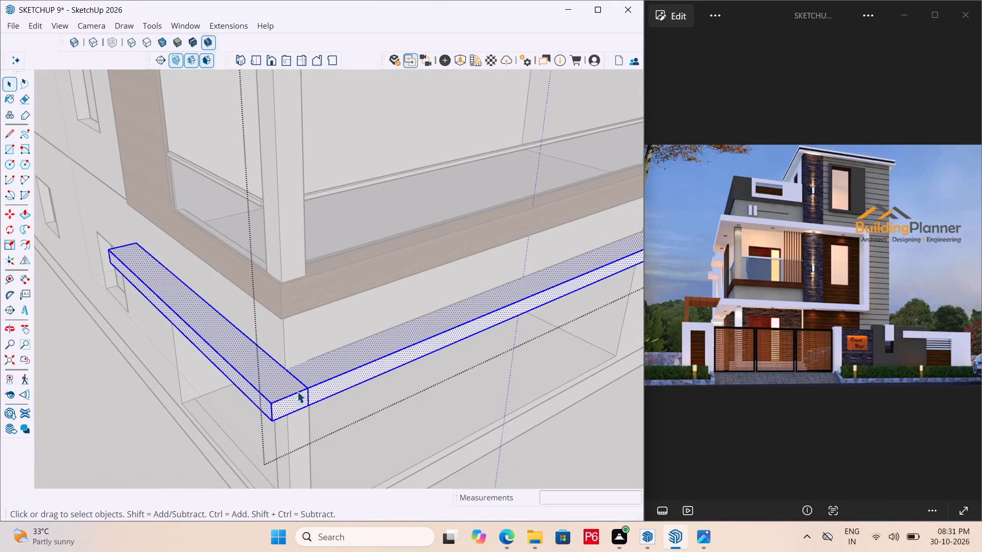
pyautogui.click(294, 385)
pyautogui.press('e')
pyautogui.doubleClick(302, 379)
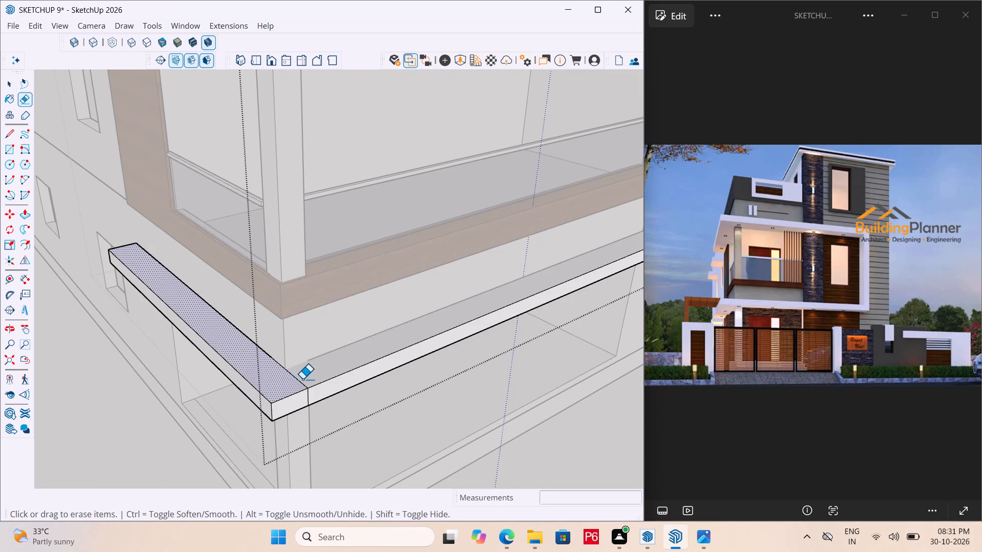
pyautogui.click(295, 382)
pyautogui.doubleClick(309, 396)
# Erase the leftover seam edge on the underside of the lower white band's corner.
pyautogui.moveTo(311, 401); pyautogui.dragTo(320, 118, button='middle')
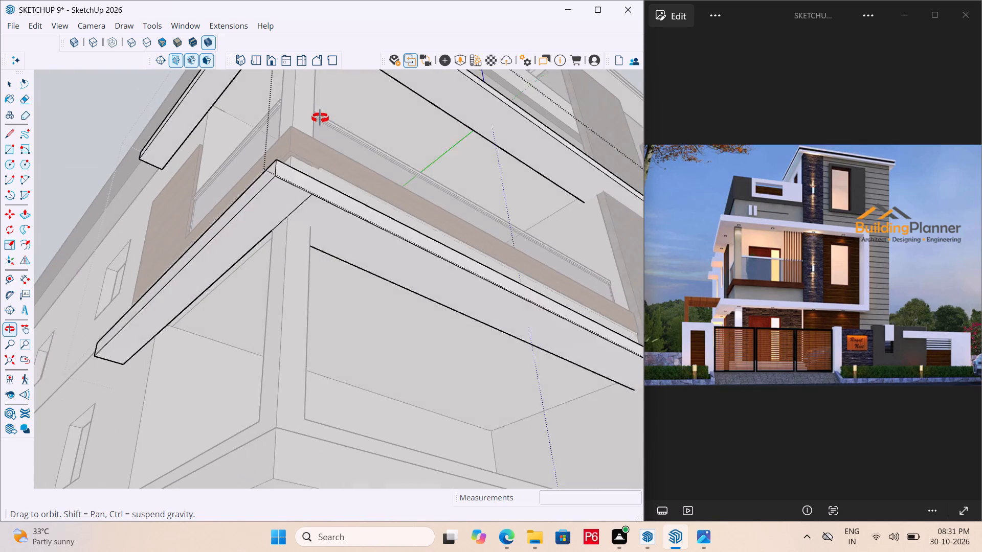
pyautogui.moveTo(320, 118); pyautogui.dragTo(320, 122, button='middle')
pyautogui.moveTo(296, 209); pyautogui.dragTo(308, 209)
pyautogui.moveTo(322, 204); pyautogui.dragTo(306, 335, button='middle')
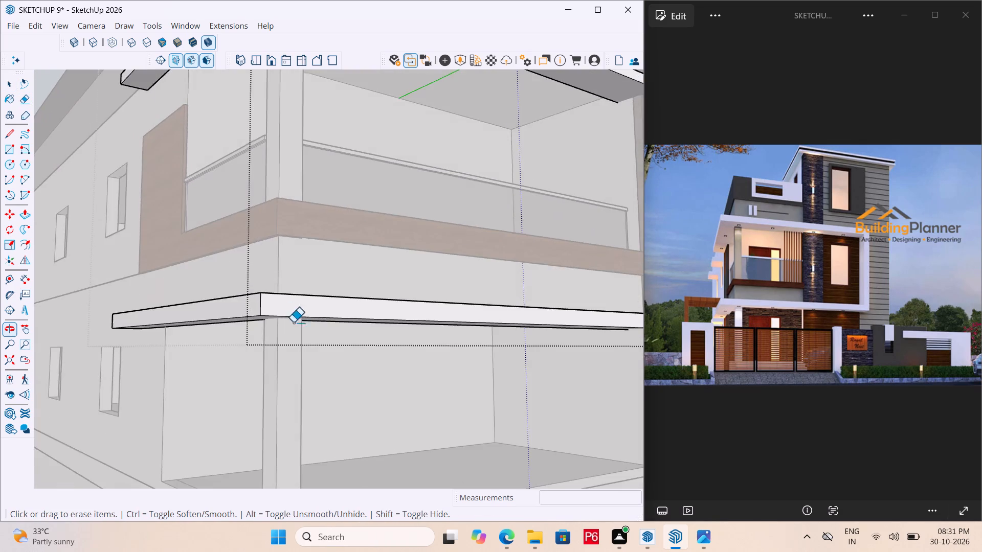
# Save the model with the band corner cleaned up and leave the band's group.
pyautogui.scroll(-10, 233, 327)
pyautogui.moveTo(340, 339); pyautogui.dragTo(360, 199, button='middle')
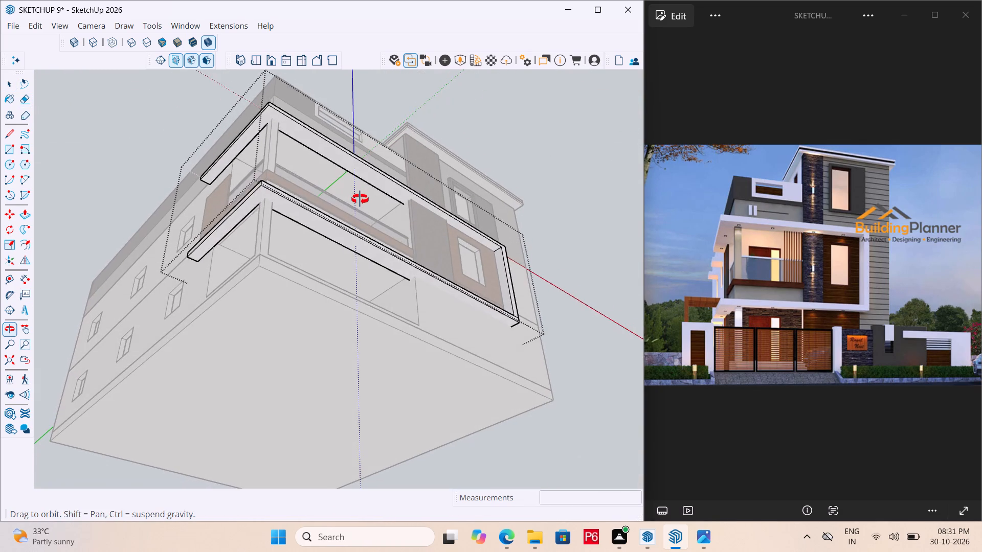
pyautogui.moveTo(360, 199); pyautogui.dragTo(350, 378, button='middle')
pyautogui.keyDown('ctrl'); pyautogui.scroll(1, 350, 378); pyautogui.keyUp('ctrl')
pyautogui.hotkey('ctrl', 's')
pyautogui.hotkey('ctrl', 's')
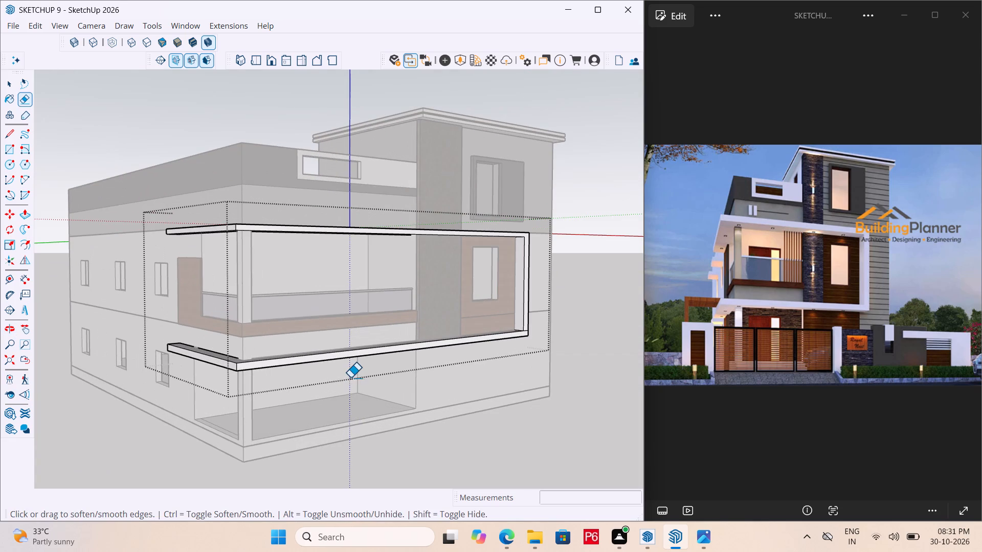
pyautogui.hotkey('ctrl', 's')
pyautogui.hotkey('ctrl', 's')
pyautogui.hotkey('ctrl', 's')
pyautogui.hotkey('ctrl', 's')
pyautogui.press('space')
pyautogui.click(573, 409)
pyautogui.press('space')
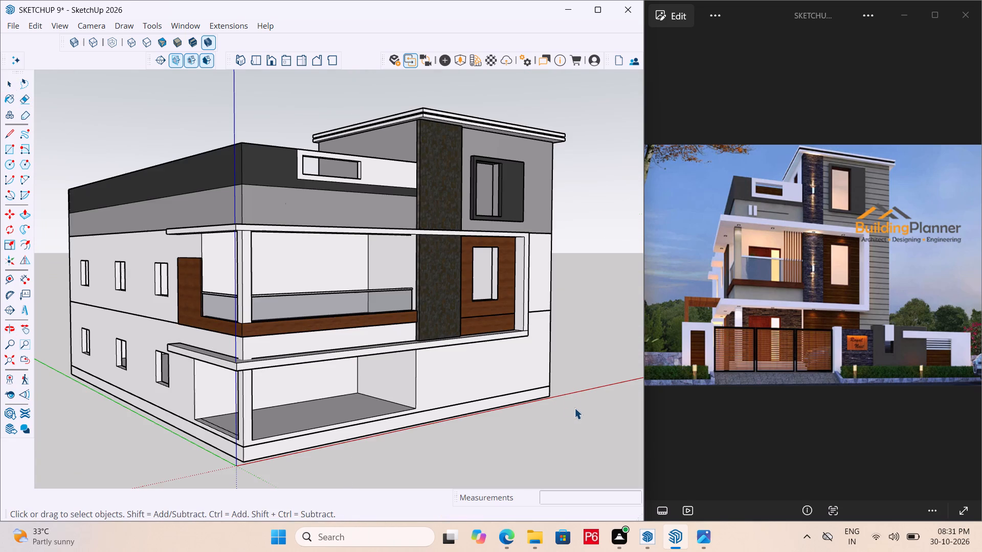
# View the whole house from the front and the opposite side, and save the model again.
pyautogui.moveTo(467, 302); pyautogui.dragTo(474, 355, button='middle')
pyautogui.scroll(-1, 466, 325)
pyautogui.scroll(1, 458, 316)
pyautogui.scroll(-4, 531, 224)
pyautogui.moveTo(480, 280); pyautogui.dragTo(405, 267, button='middle')
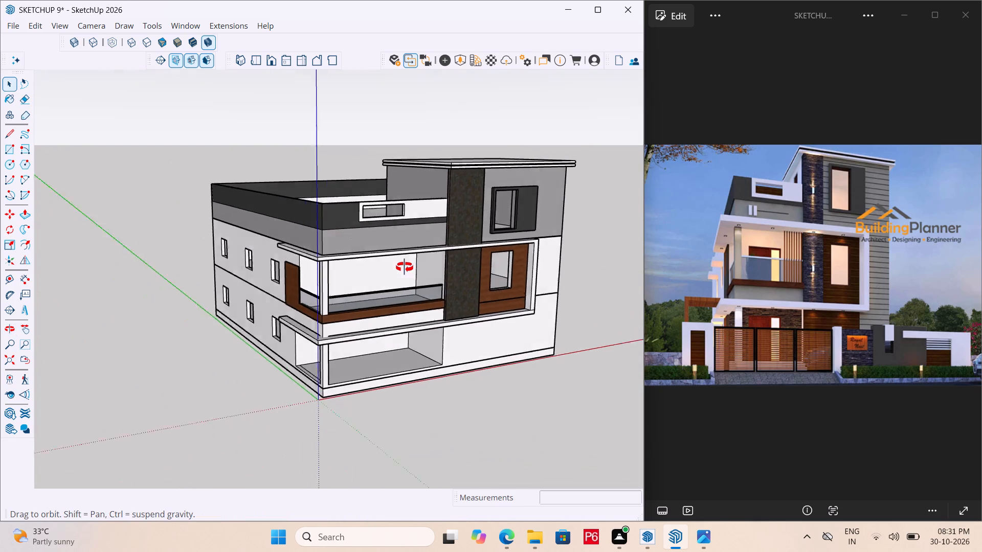
pyautogui.moveTo(405, 267); pyautogui.dragTo(129, 277, button='middle')
pyautogui.hotkey('ctrl', 's')
pyautogui.hotkey('ctrl', 's')
pyautogui.hotkey('ctrl', 's')
pyautogui.hotkey('ctrl', 's')
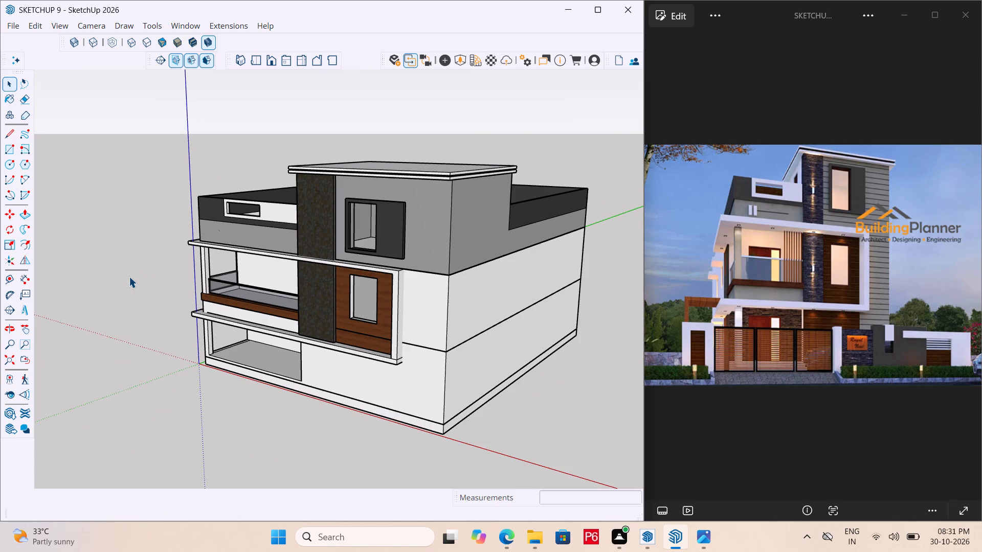
pyautogui.hotkey('ctrl', 's')
pyautogui.hotkey('ctrl', 's')
pyautogui.hotkey('ctrl', 's')
pyautogui.hotkey('ctrl', 's')
pyautogui.hotkey('ctrl', 's')
pyautogui.hotkey('ctrl', 's')
pyautogui.hotkey('ctrl', 's')
# Open the white frame group to examine its end corner beside the wood-clad window panel, saving the model before leaving the group.
pyautogui.scroll(-3, 357, 275)
pyautogui.moveTo(442, 329); pyautogui.dragTo(418, 333, button='middle')
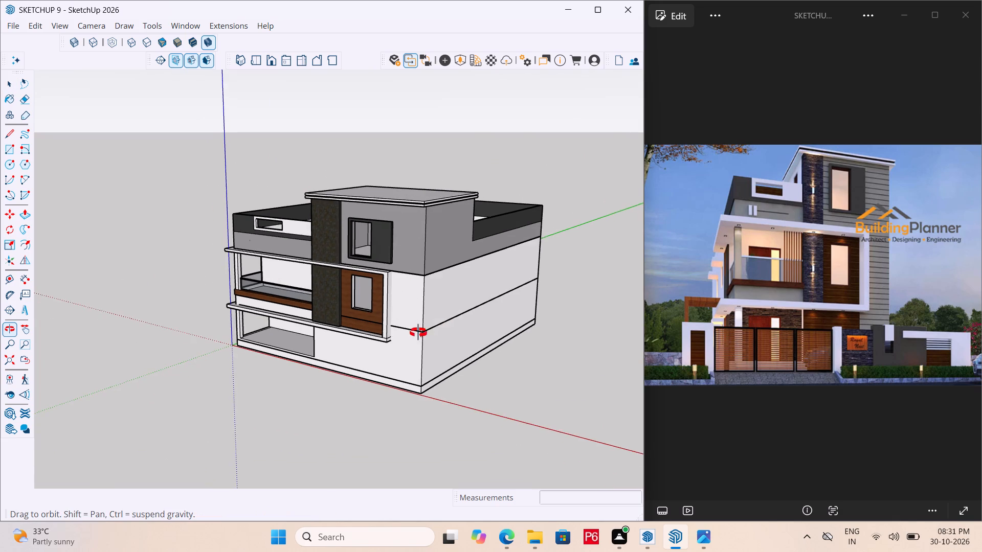
pyautogui.moveTo(418, 333); pyautogui.dragTo(395, 337, button='middle')
pyautogui.scroll(11, 370, 336)
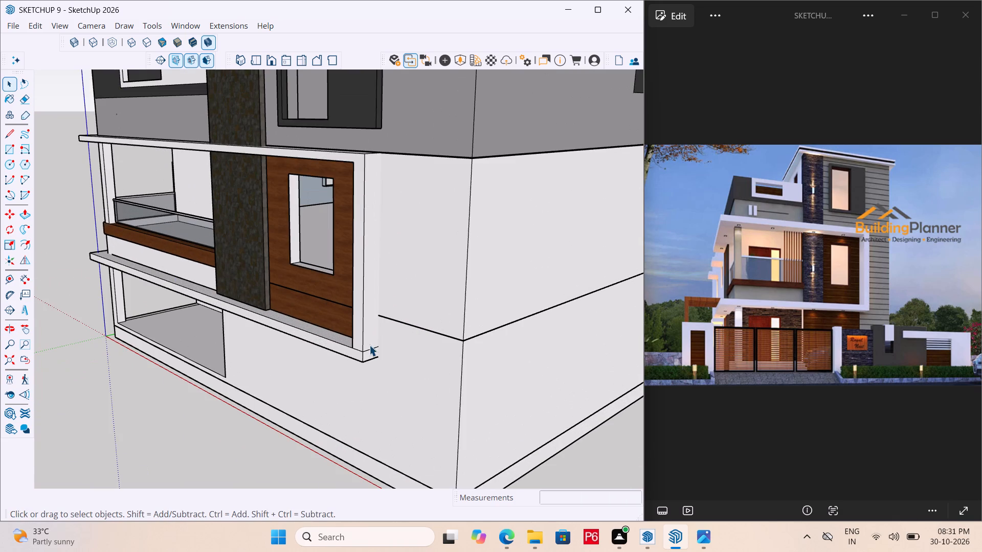
pyautogui.click(370, 250)
pyautogui.moveTo(373, 193); pyautogui.dragTo(439, 378, button='middle')
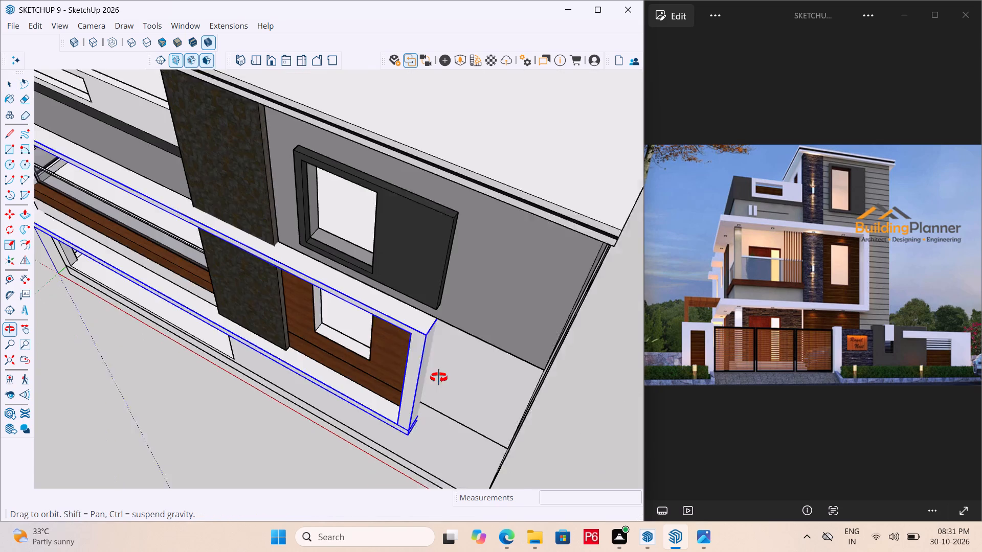
pyautogui.moveTo(439, 378); pyautogui.dragTo(448, 318, button='middle')
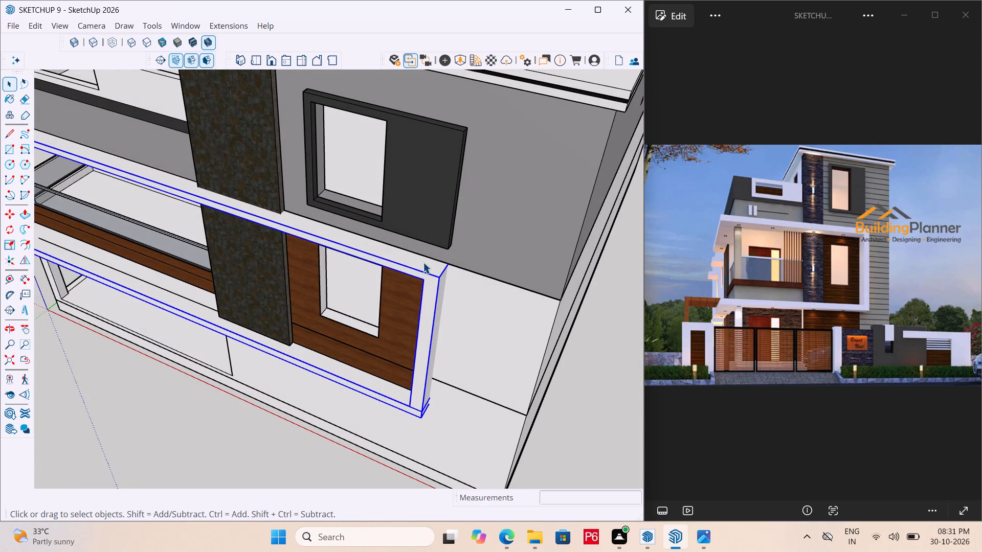
pyautogui.doubleClick(423, 264)
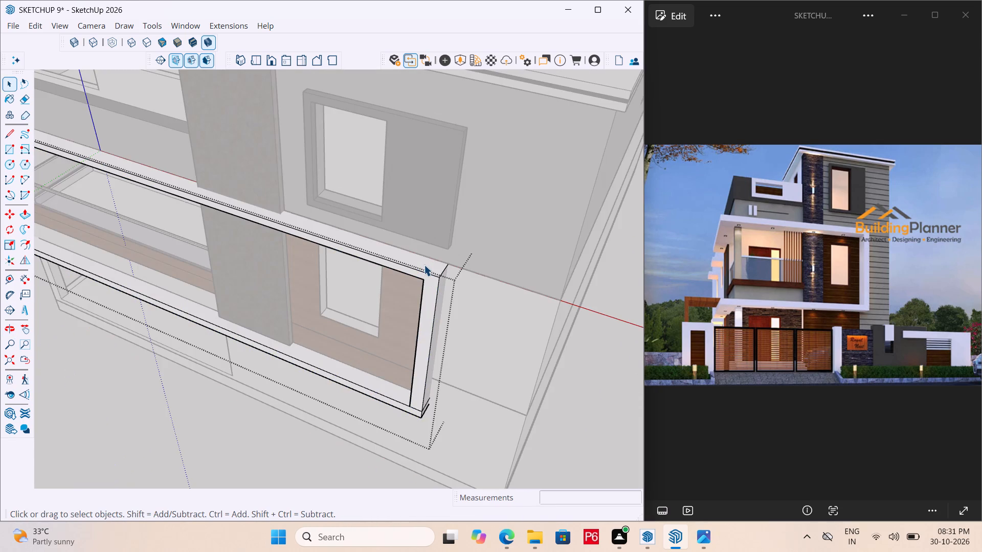
pyautogui.hotkey('ctrl', 's')
pyautogui.hotkey('ctrl', 's')
pyautogui.hotkey('ctrl', 's')
pyautogui.hotkey('ctrl', 's')
pyautogui.scroll(-5, 421, 239)
pyautogui.press('Escape')
pyautogui.scroll(-2, 376, 220)
pyautogui.press('space')
pyautogui.click(545, 340)
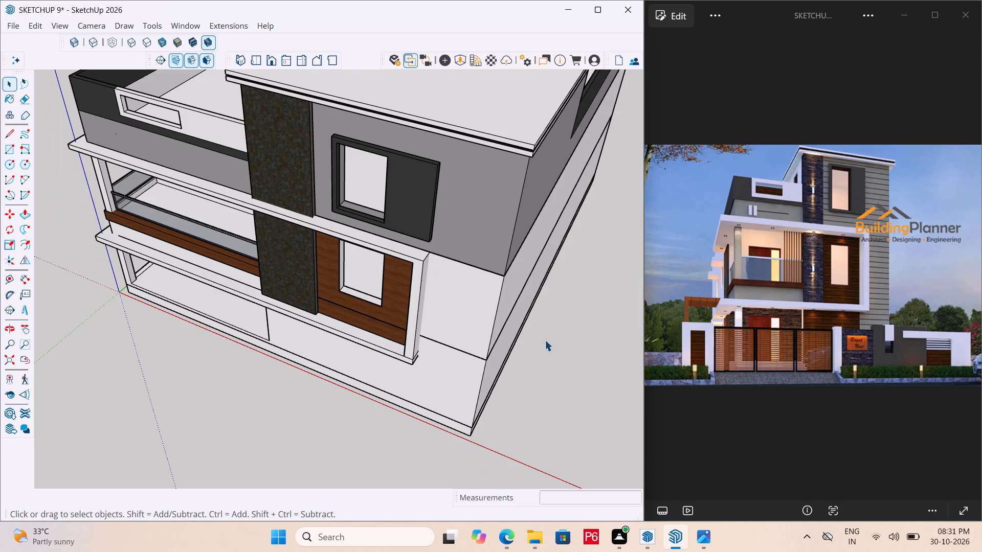
# Open the ground-floor walls group and select the long side wall face below the wood cladding.
pyautogui.moveTo(461, 292); pyautogui.dragTo(462, 257, button='middle')
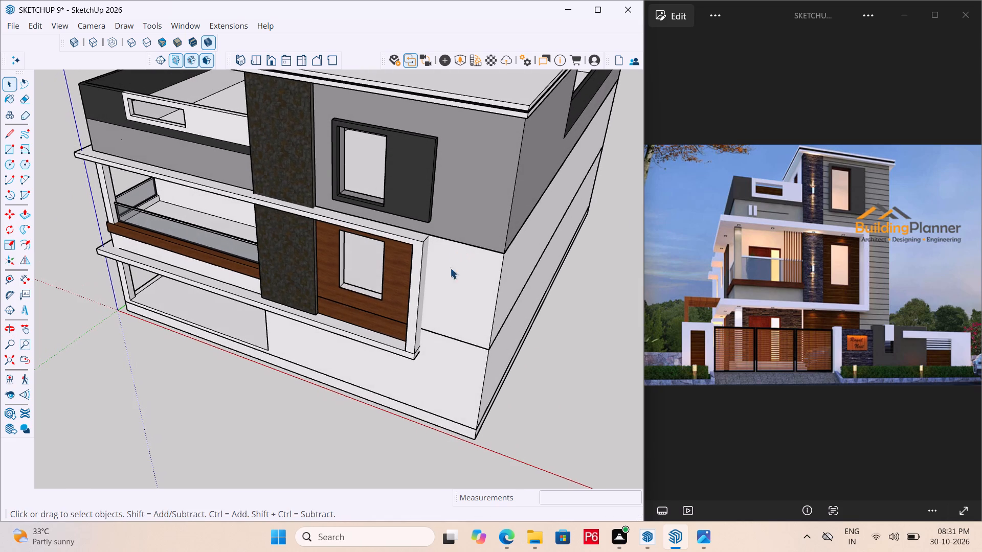
pyautogui.moveTo(433, 291); pyautogui.dragTo(661, 187, button='middle')
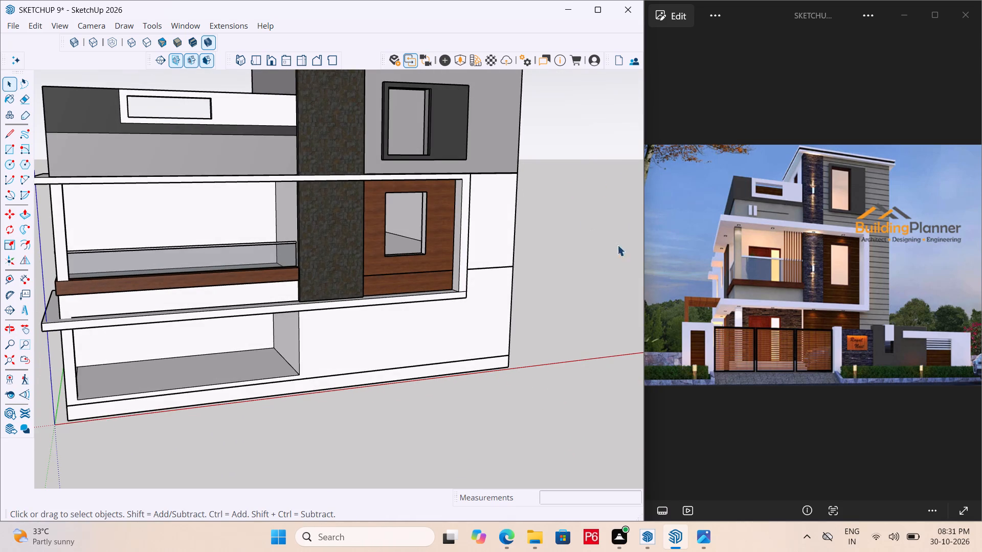
pyautogui.scroll(-4, 665, 271)
pyautogui.scroll(-2, 218, 295)
pyautogui.moveTo(224, 298); pyautogui.dragTo(356, 326, button='middle')
pyautogui.scroll(-1, 240, 305)
pyautogui.scroll(2, 80, 363)
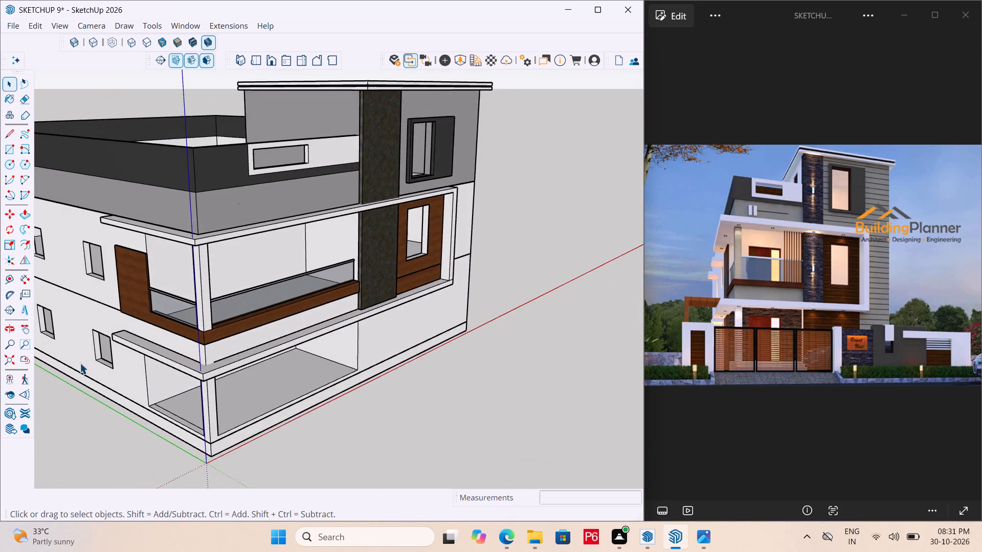
pyautogui.scroll(4, 80, 363)
pyautogui.click(334, 333)
pyautogui.doubleClick(316, 331)
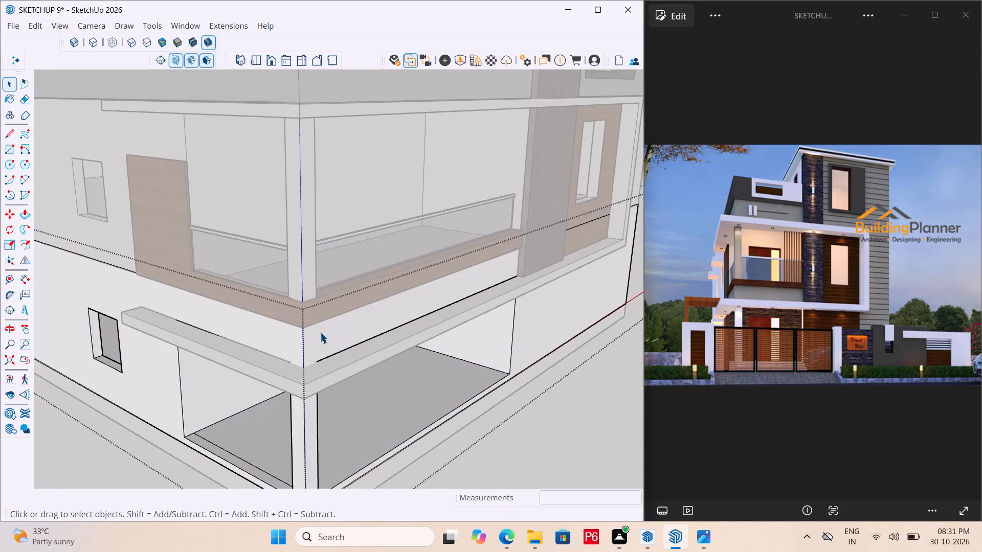
pyautogui.click(321, 333)
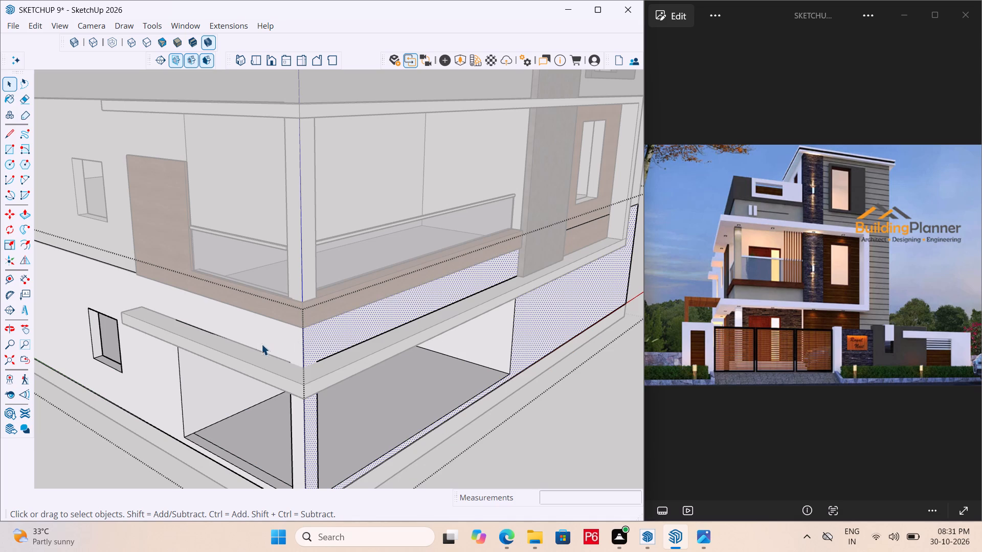
pyautogui.click(243, 330)
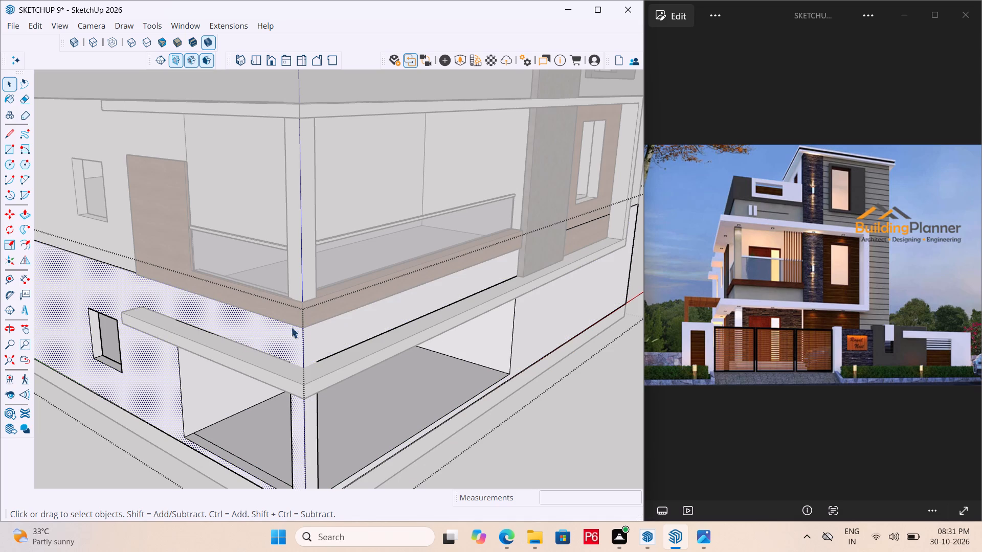
pyautogui.scroll(-8, 343, 320)
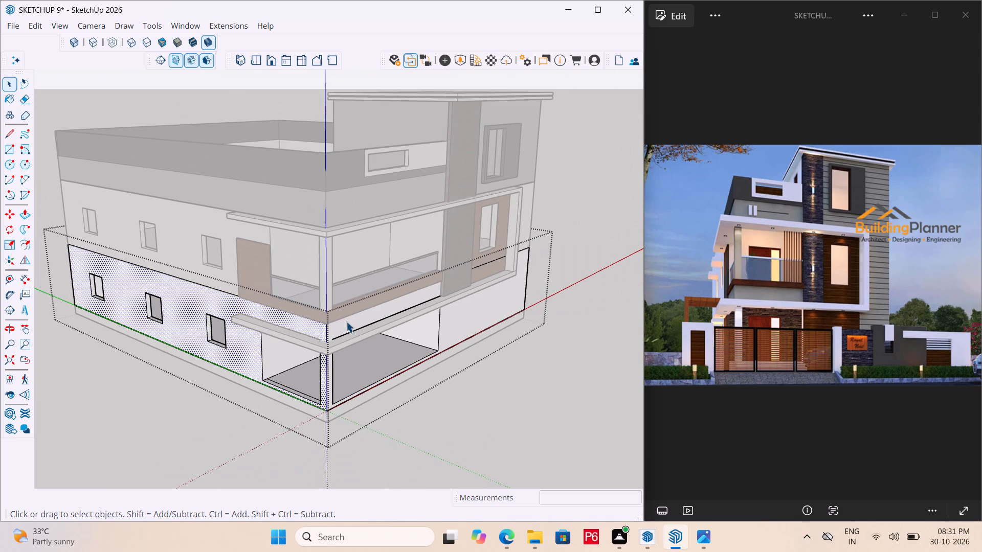
pyautogui.moveTo(265, 338); pyautogui.dragTo(363, 338, button='middle')
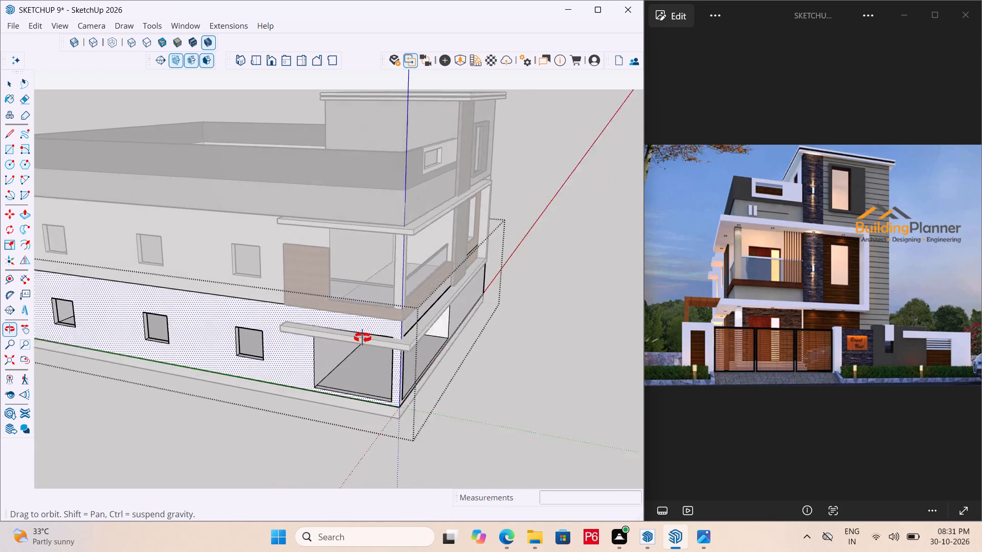
pyautogui.moveTo(363, 338); pyautogui.dragTo(382, 334, button='middle')
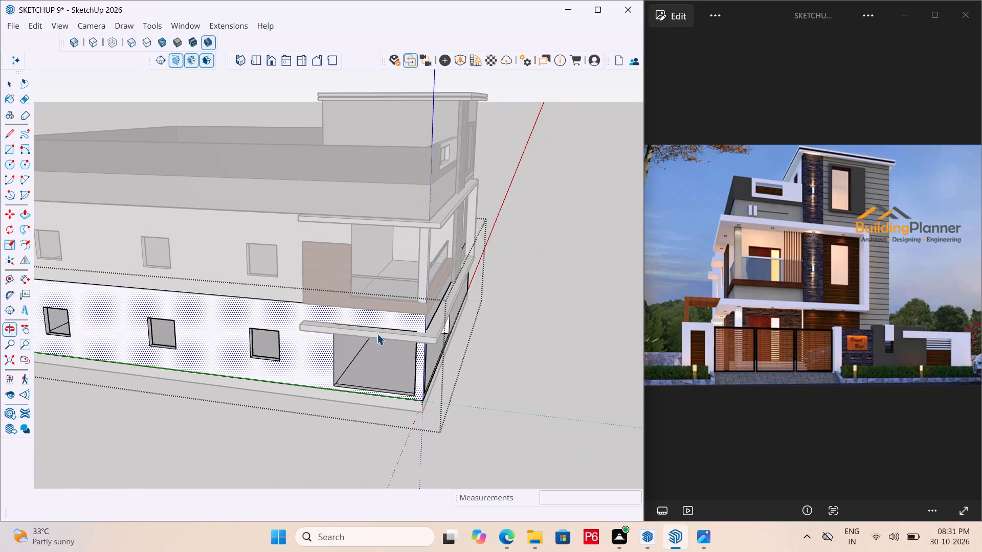
# Draw an 11' vertical line on the ground-floor side wall from below the wood cladding's outer corner to the wall's bottom edge.
pyautogui.scroll(11, 321, 315)
pyautogui.moveTo(287, 303); pyautogui.dragTo(466, 309, button='middle')
pyautogui.press('l')
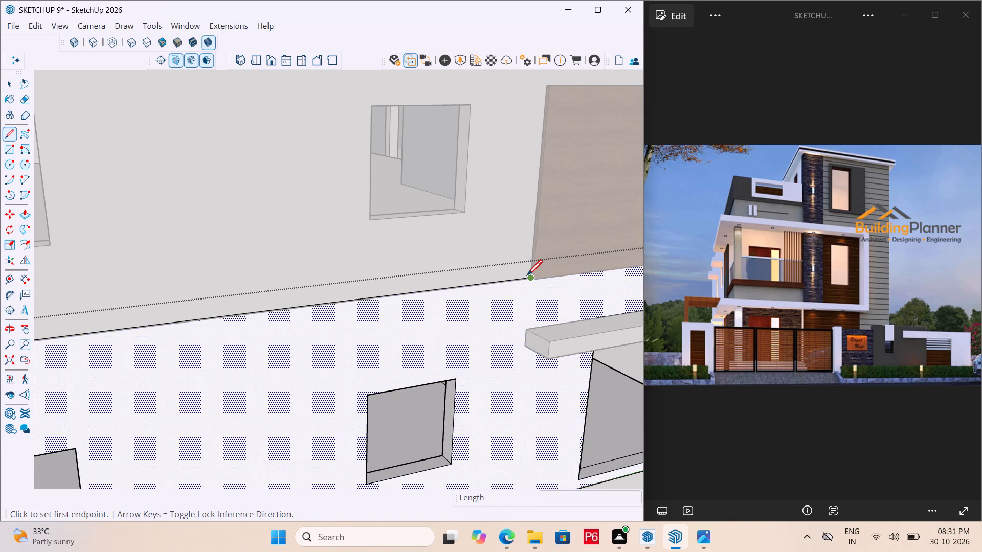
pyautogui.scroll(10, 523, 282)
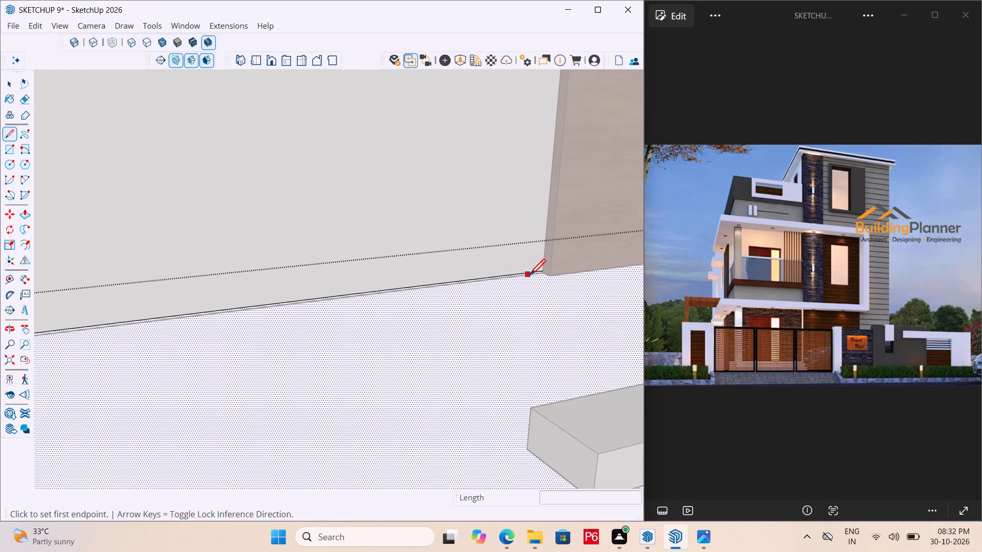
pyautogui.scroll(11, 543, 269)
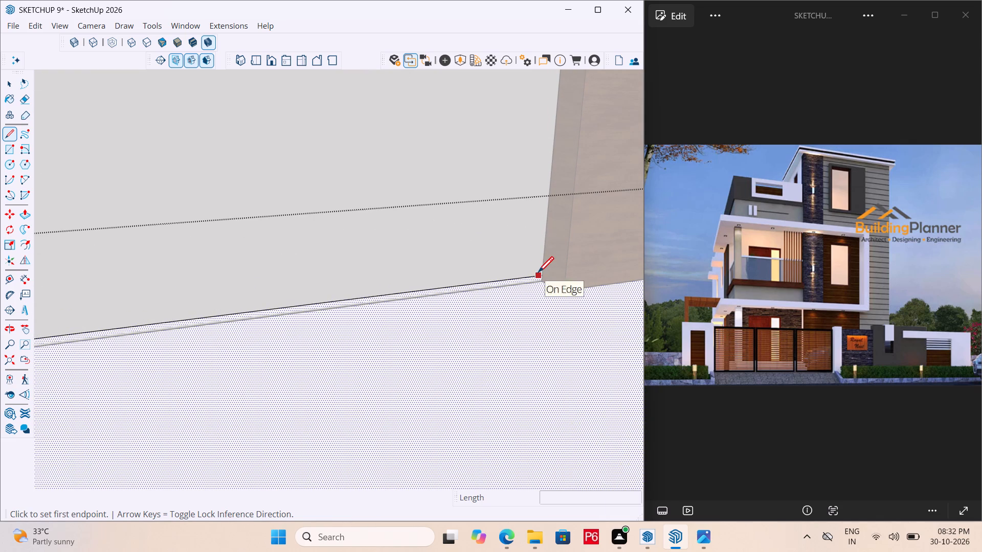
pyautogui.click(541, 272)
pyautogui.scroll(-2, 503, 274)
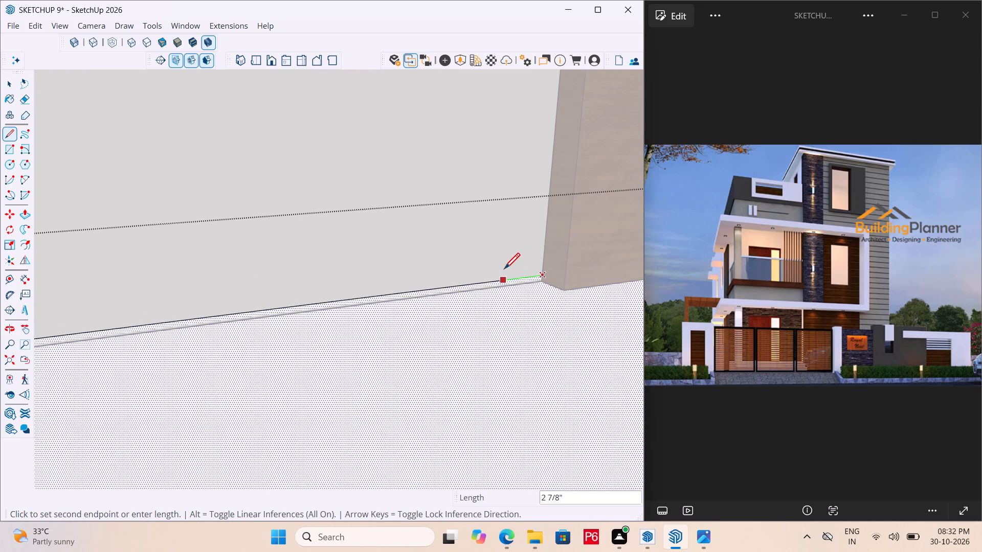
pyautogui.scroll(-20, 504, 270)
pyautogui.scroll(-6, 504, 270)
pyautogui.scroll(-3, 450, 288)
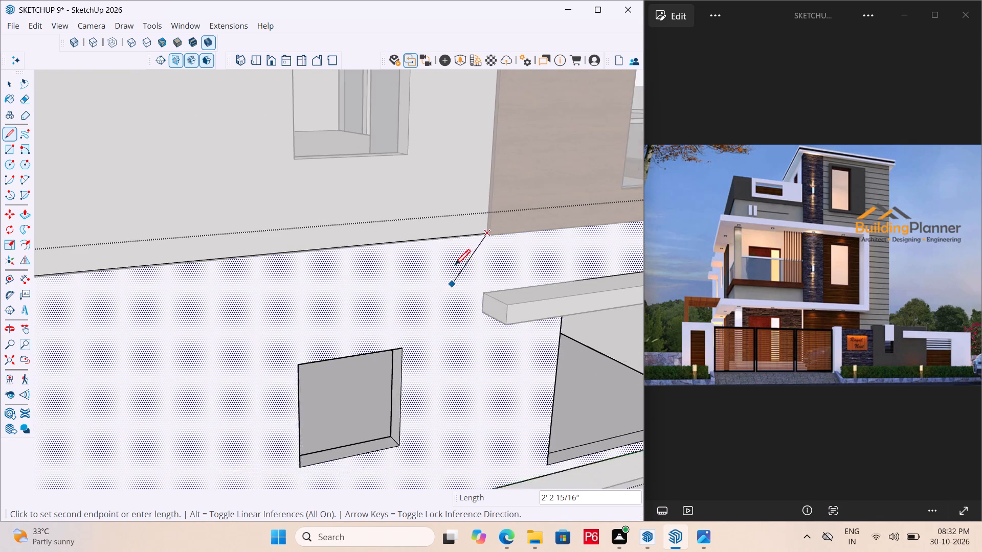
pyautogui.scroll(-9, 455, 267)
pyautogui.click(469, 360)
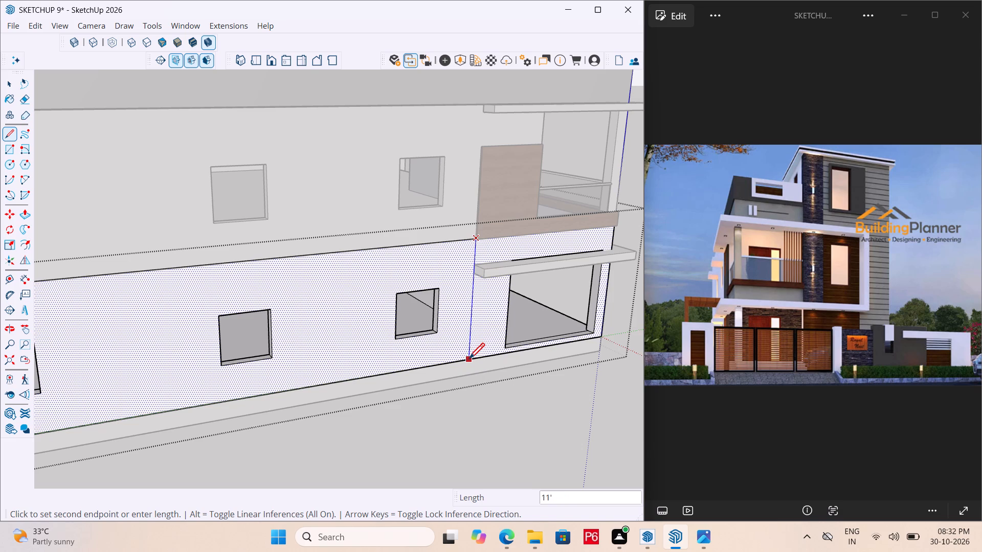
pyautogui.scroll(-5, 355, 351)
pyautogui.moveTo(447, 352); pyautogui.dragTo(370, 345, button='middle')
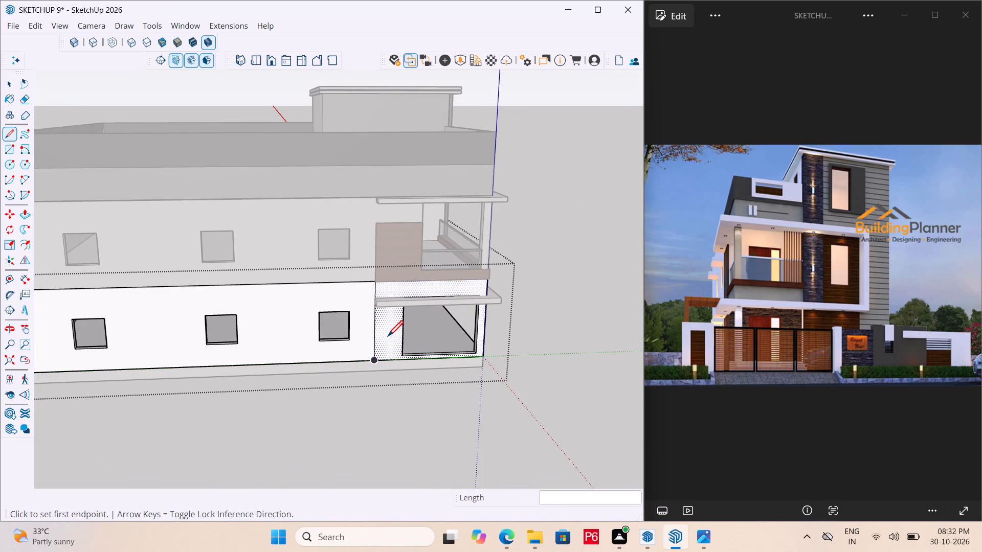
# Sample M03_Pewter_Shine from the grey upper-floor side wall and paint the ground floor's divided corner side section and front wall with it.
pyautogui.press('b')
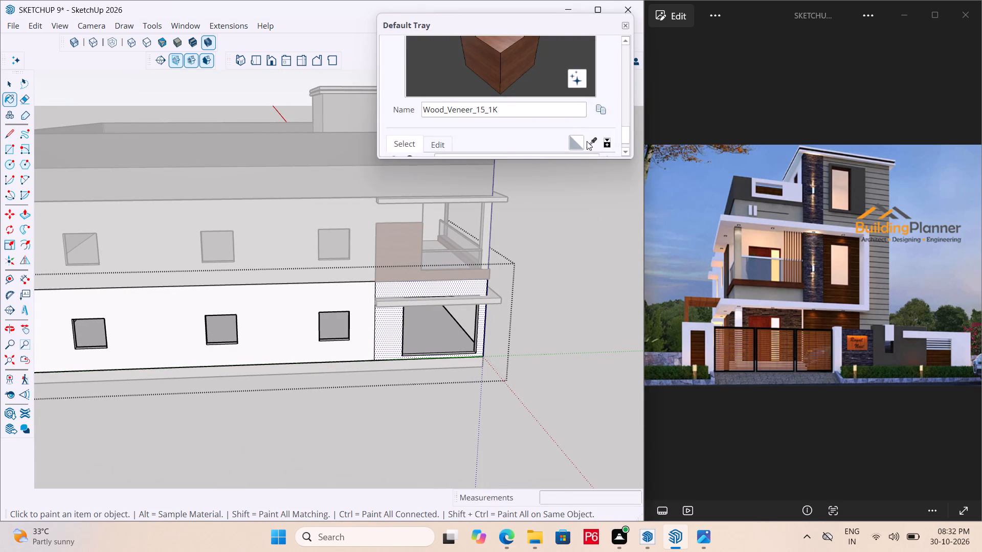
pyautogui.click(589, 141)
pyautogui.click(337, 179)
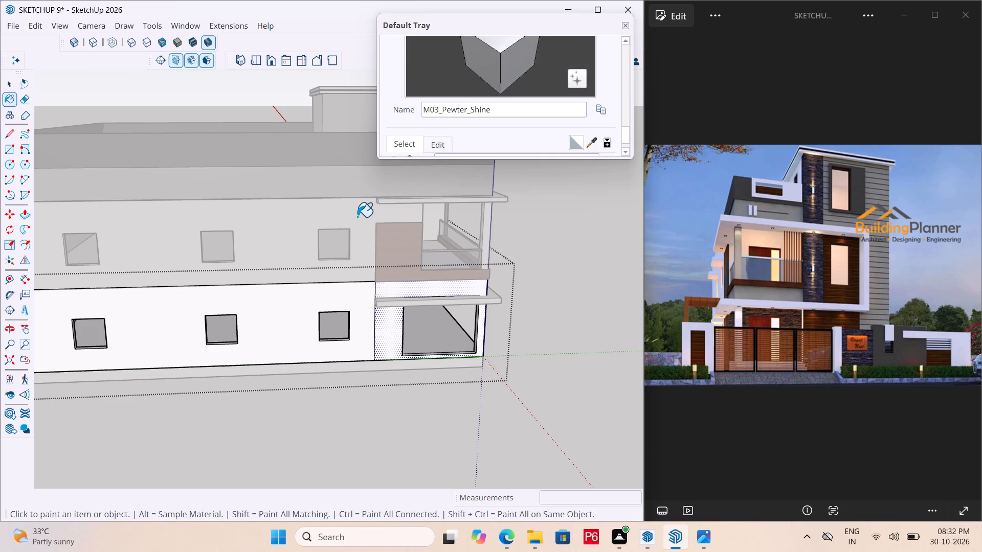
pyautogui.scroll(2, 382, 290)
pyautogui.click(401, 290)
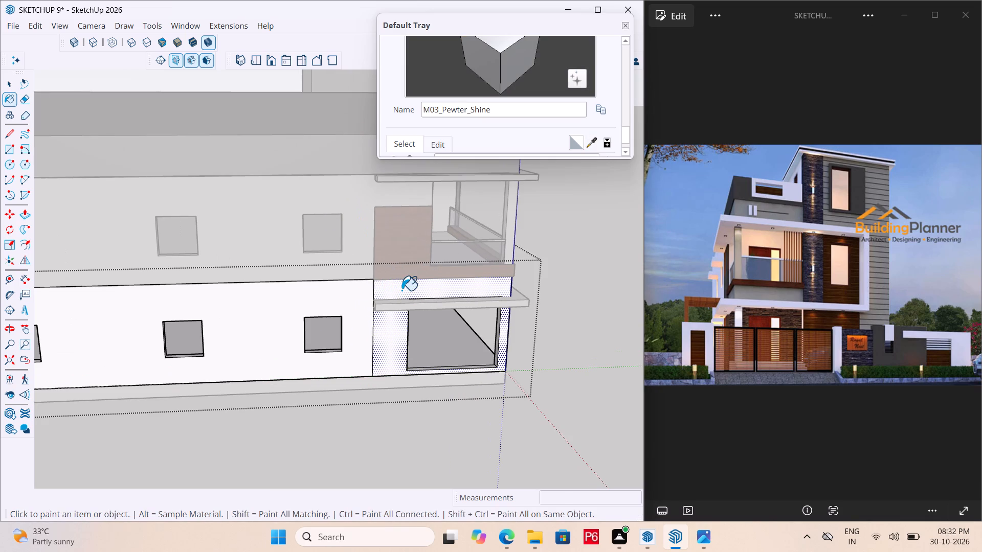
pyautogui.scroll(-1, 514, 309)
pyautogui.moveTo(514, 309); pyautogui.dragTo(227, 310, button='middle')
pyautogui.scroll(5, 222, 327)
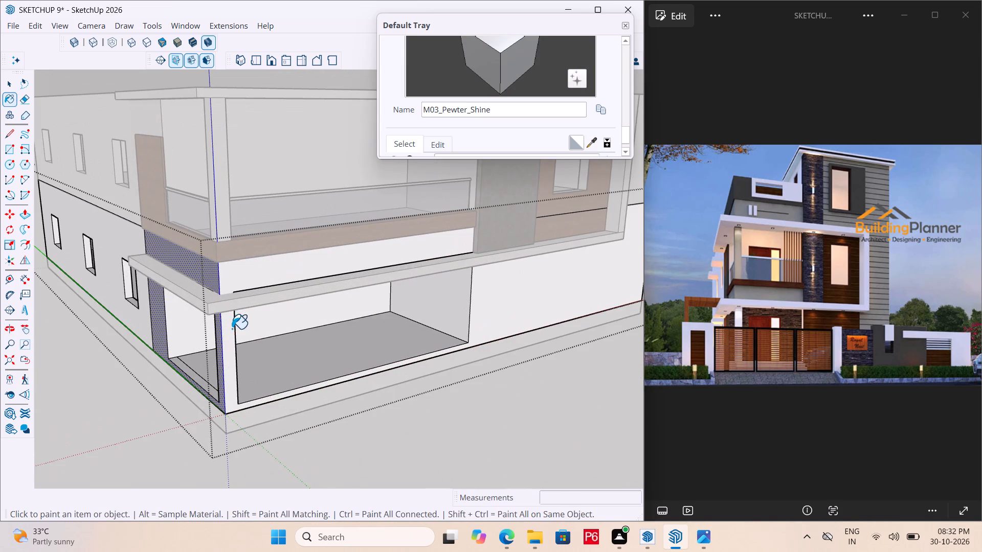
pyautogui.click(232, 329)
# Save the model, close the materials tray, leave the ground-floor walls group and save again.
pyautogui.scroll(-4, 399, 356)
pyautogui.hotkey('ctrl', 's')
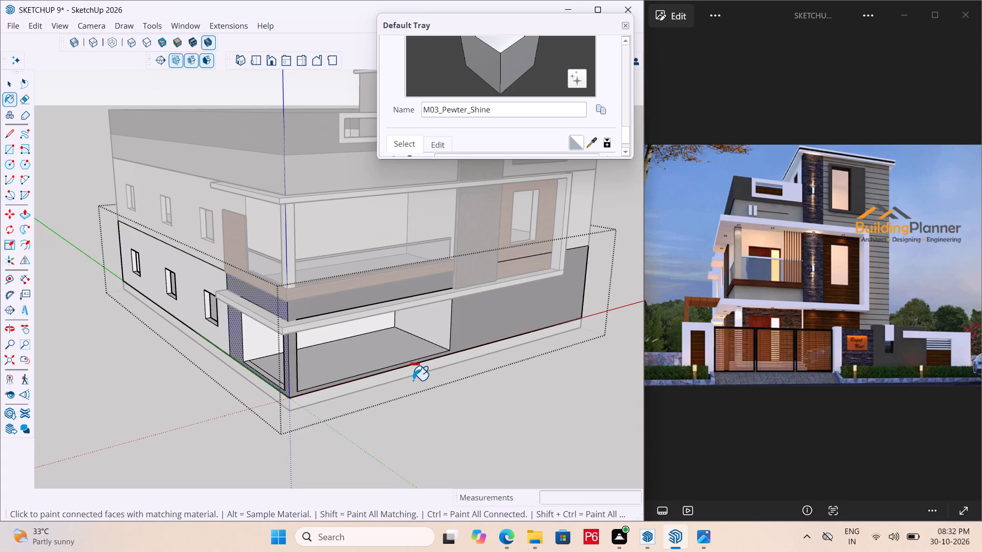
pyautogui.hotkey('ctrl', 's')
pyautogui.hotkey('ctrl', 's')
pyautogui.hotkey('ctrl', 's')
pyautogui.hotkey('ctrl', 's')
pyautogui.hotkey('ctrl', 's')
pyautogui.hotkey('ctrl', 's')
pyautogui.moveTo(474, 358); pyautogui.dragTo(468, 355, button='middle')
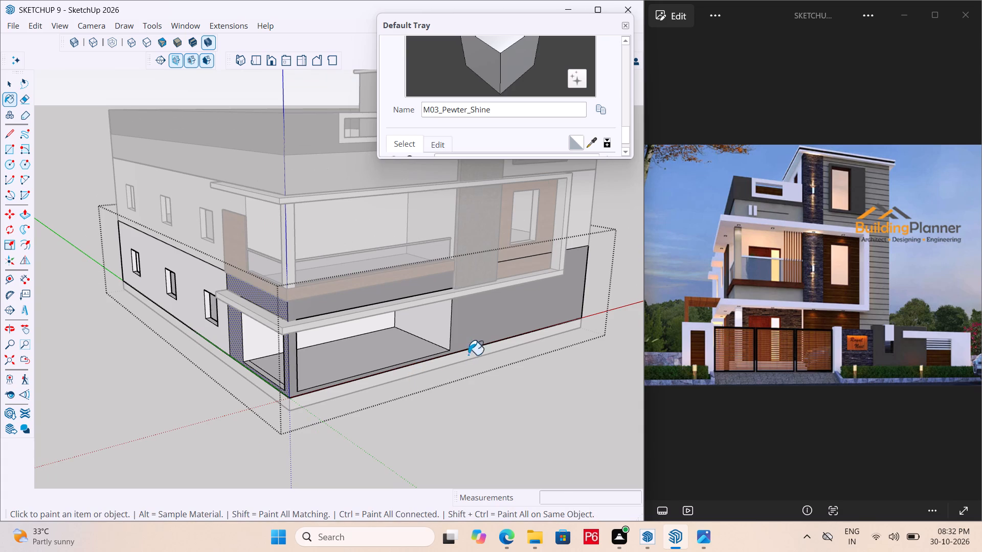
pyautogui.moveTo(468, 355); pyautogui.dragTo(349, 355, button='middle')
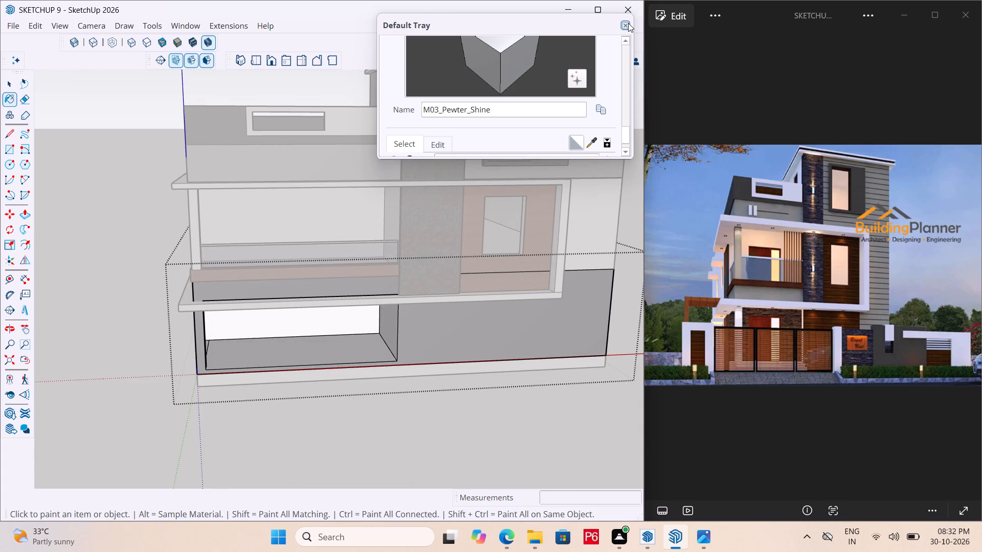
pyautogui.click(628, 23)
pyautogui.scroll(-4, 338, 254)
pyautogui.moveTo(416, 254); pyautogui.dragTo(441, 249, button='middle')
pyautogui.press('space')
pyautogui.click(548, 219)
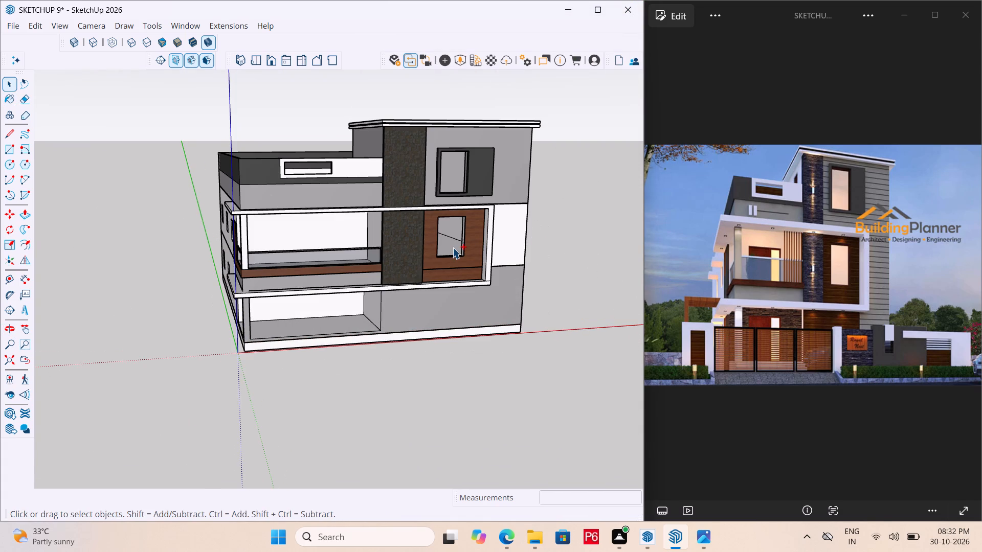
pyautogui.hotkey('ctrl', 's')
pyautogui.hotkey('ctrl', 's')
pyautogui.hotkey('ctrl', 's')
# Open the first-floor walls group and paint the front strip beside the white frame and the adjoining long side wall with M03_Pewter_Shine.
pyautogui.scroll(4, 494, 243)
pyautogui.press('space')
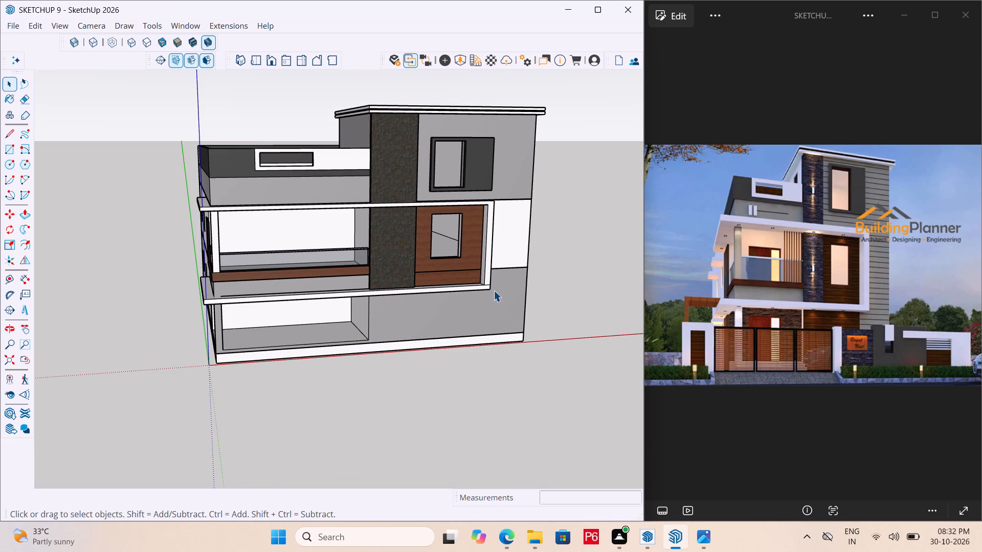
pyautogui.click(494, 290)
pyautogui.click(559, 241)
pyautogui.doubleClick(518, 229)
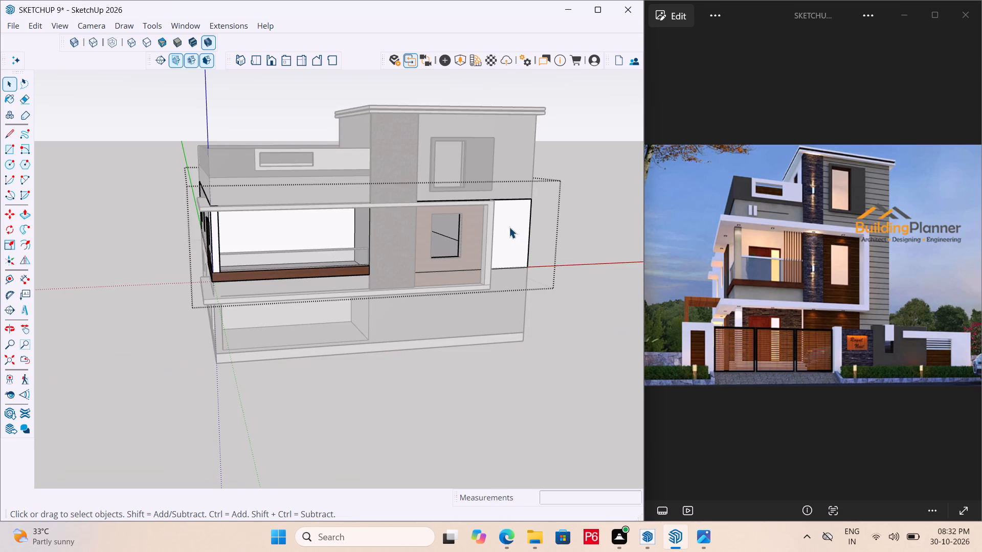
pyautogui.click(509, 227)
pyautogui.moveTo(508, 226); pyautogui.dragTo(486, 228, button='middle')
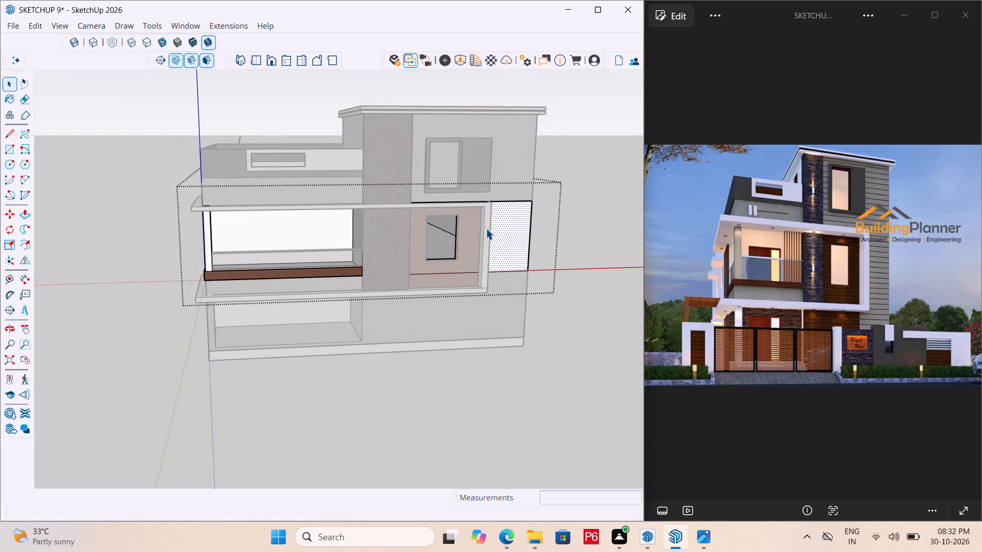
pyautogui.press('b')
pyautogui.click(515, 217)
pyautogui.moveTo(535, 224); pyautogui.dragTo(242, 226, button='middle')
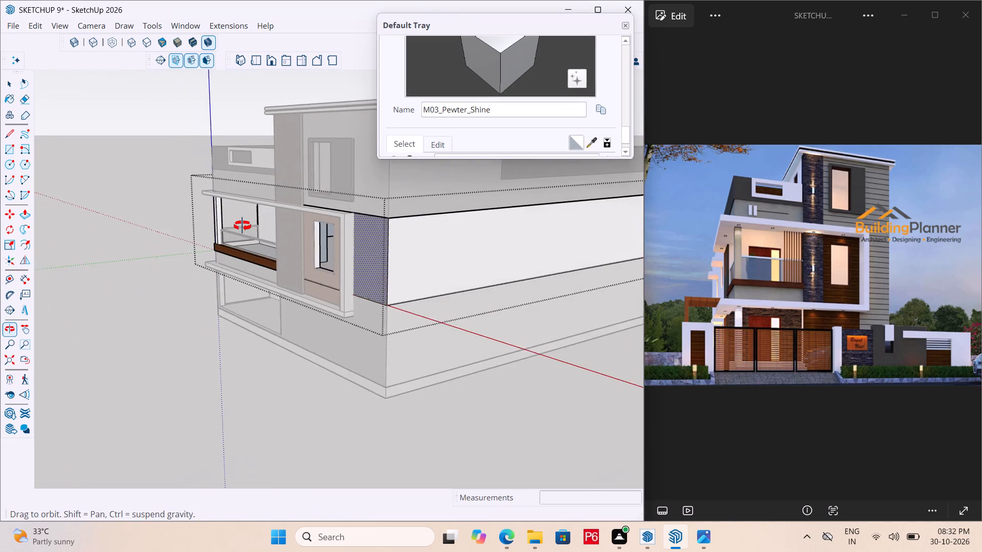
pyautogui.moveTo(242, 226); pyautogui.dragTo(291, 237, button='middle')
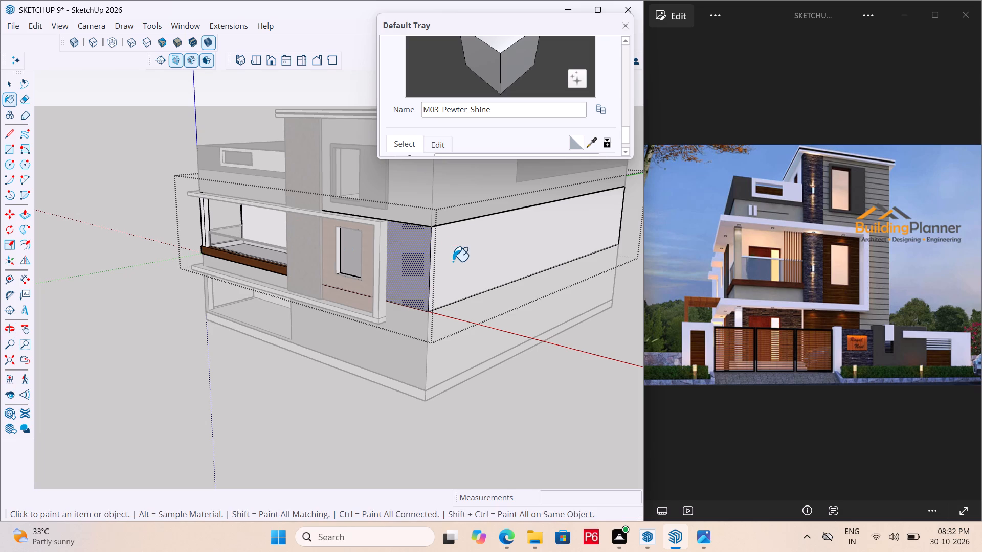
pyautogui.click(453, 261)
# Save the model and leave the first-floor walls group.
pyautogui.scroll(-1, 236, 289)
pyautogui.moveTo(236, 289); pyautogui.dragTo(730, 307, button='middle')
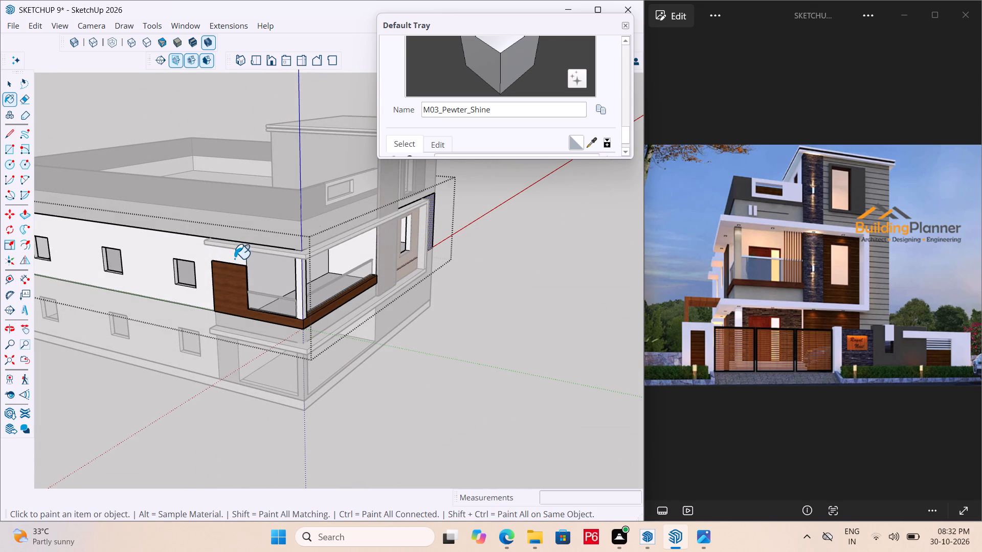
pyautogui.hotkey('ctrl', 's')
pyautogui.hotkey('ctrl', 's')
pyautogui.hotkey('ctrl', 's')
pyautogui.hotkey('ctrl', 's')
pyautogui.keyDown('ctrl'); pyautogui.scroll(-2, 280, 294); pyautogui.keyUp('ctrl')
pyautogui.press('space')
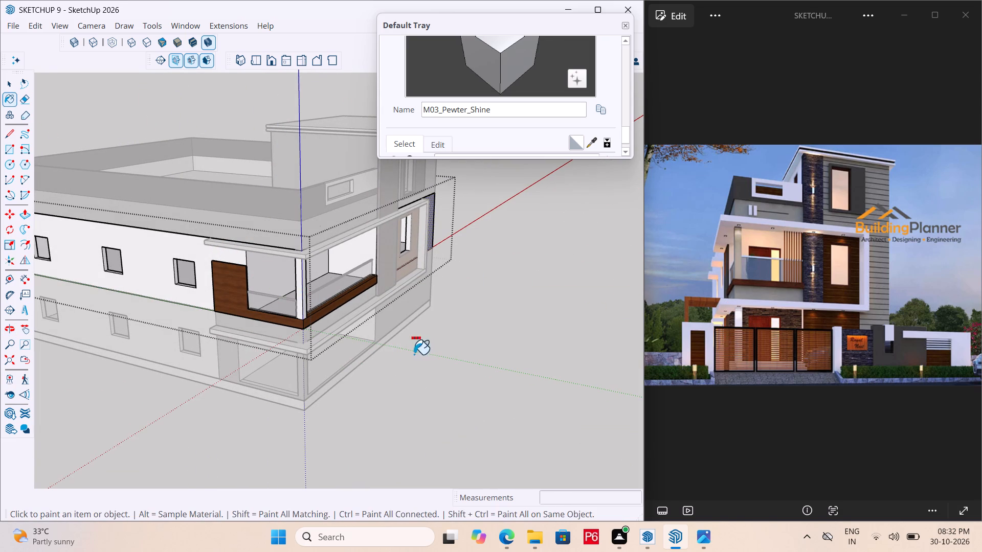
pyautogui.click(426, 354)
pyautogui.press('space')
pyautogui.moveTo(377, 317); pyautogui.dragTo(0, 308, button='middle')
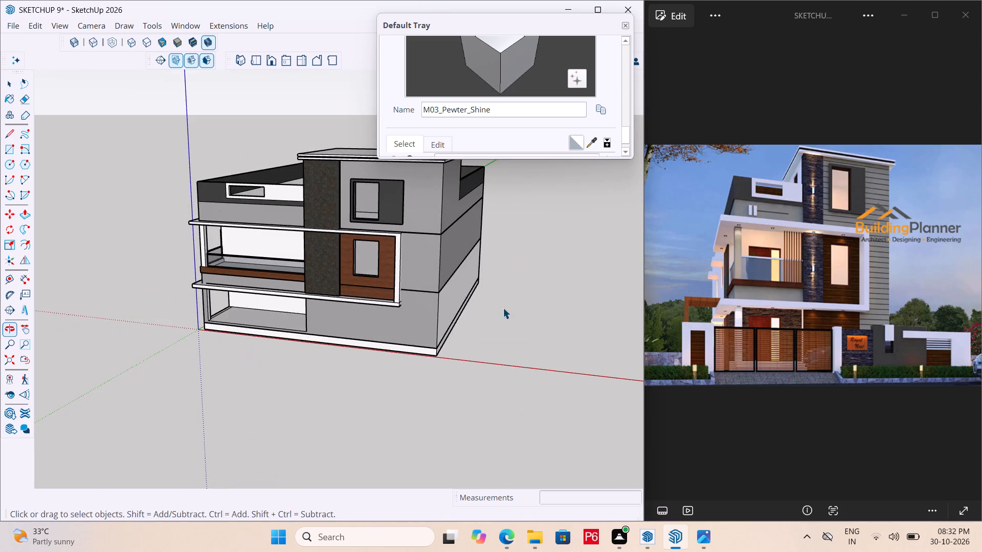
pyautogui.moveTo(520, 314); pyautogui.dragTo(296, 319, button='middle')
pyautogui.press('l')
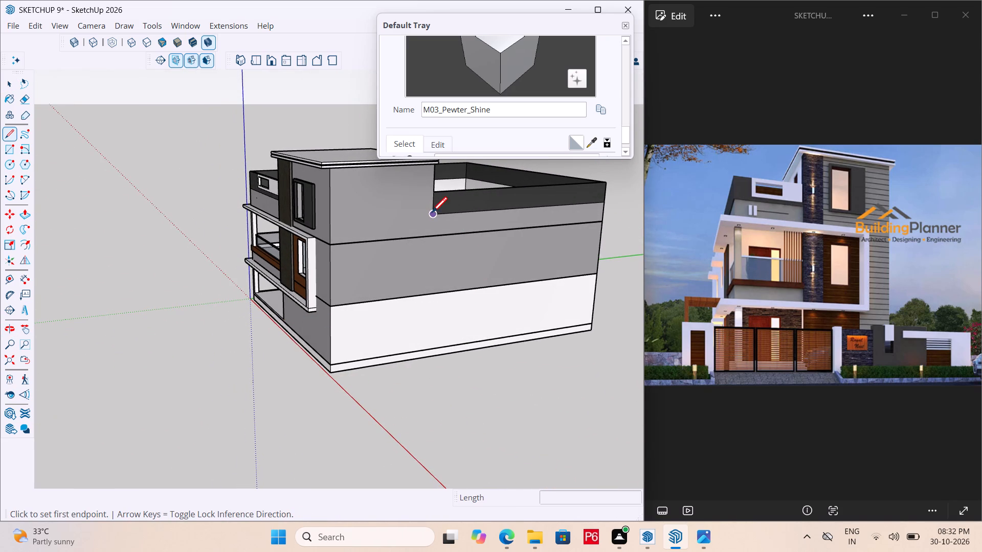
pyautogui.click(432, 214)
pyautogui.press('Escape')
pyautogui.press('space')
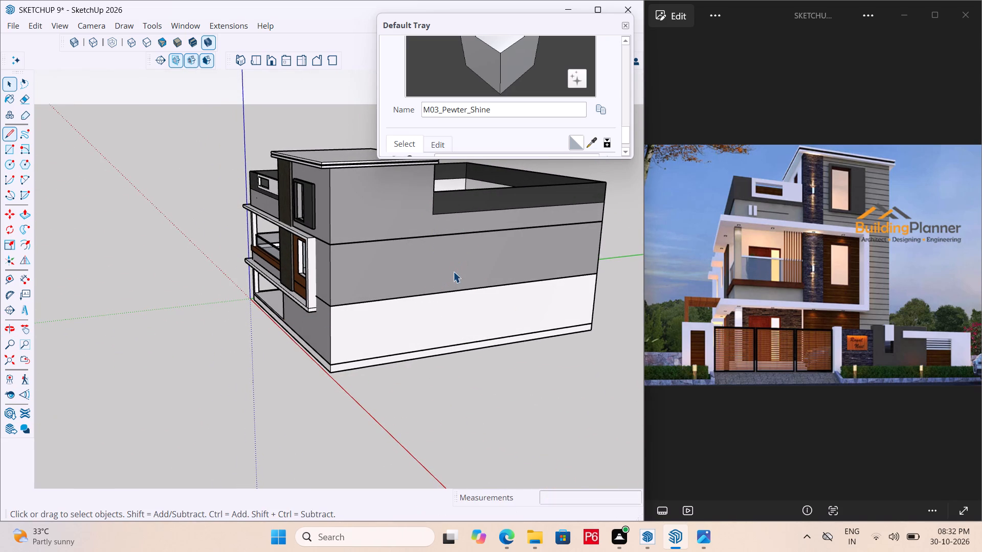
# Open the first-floor walls group and select the long grey side wall face with its edges.
pyautogui.doubleClick(453, 270)
pyautogui.doubleClick(426, 255)
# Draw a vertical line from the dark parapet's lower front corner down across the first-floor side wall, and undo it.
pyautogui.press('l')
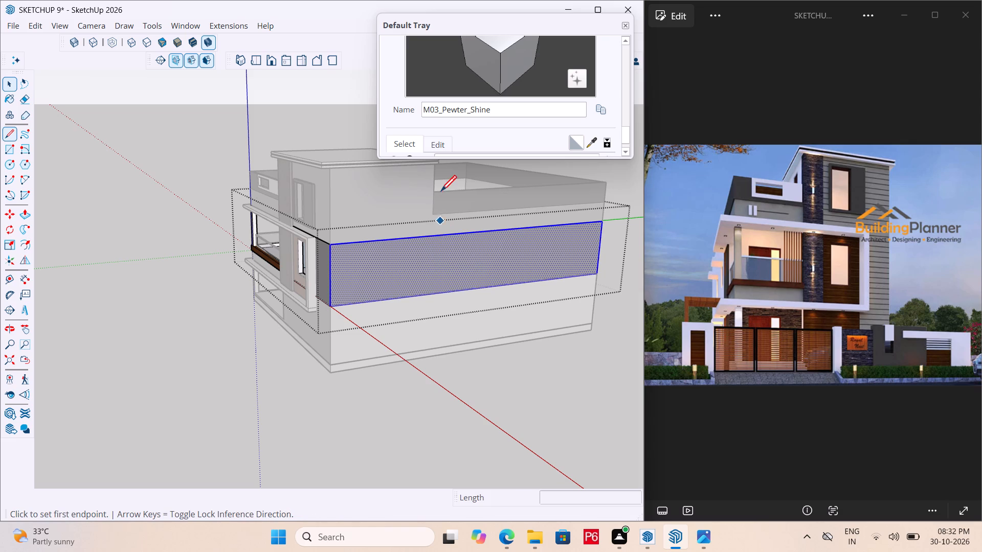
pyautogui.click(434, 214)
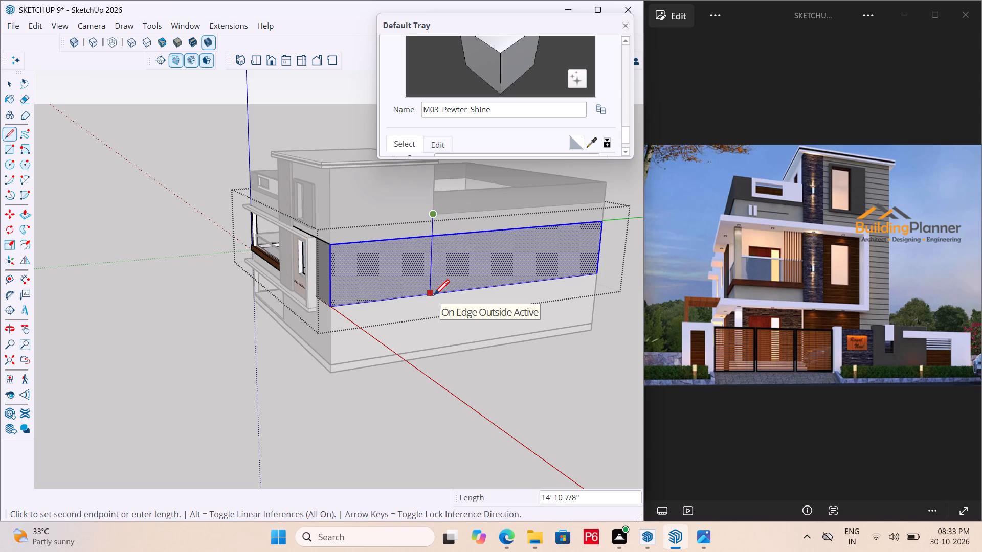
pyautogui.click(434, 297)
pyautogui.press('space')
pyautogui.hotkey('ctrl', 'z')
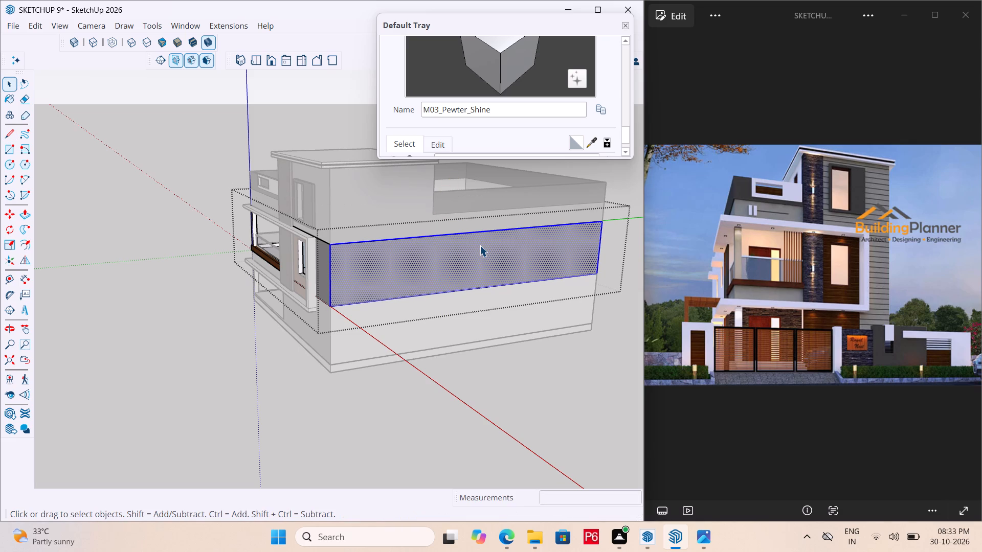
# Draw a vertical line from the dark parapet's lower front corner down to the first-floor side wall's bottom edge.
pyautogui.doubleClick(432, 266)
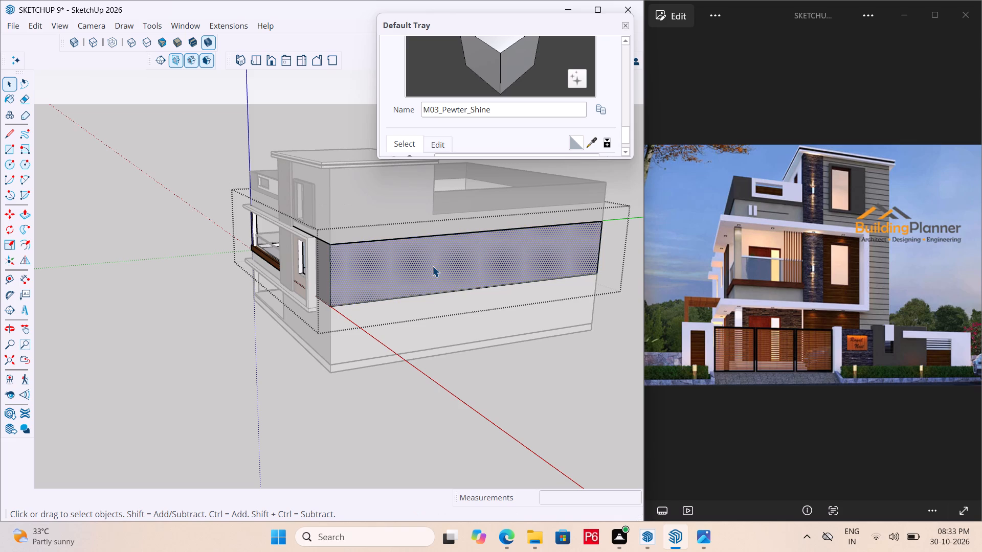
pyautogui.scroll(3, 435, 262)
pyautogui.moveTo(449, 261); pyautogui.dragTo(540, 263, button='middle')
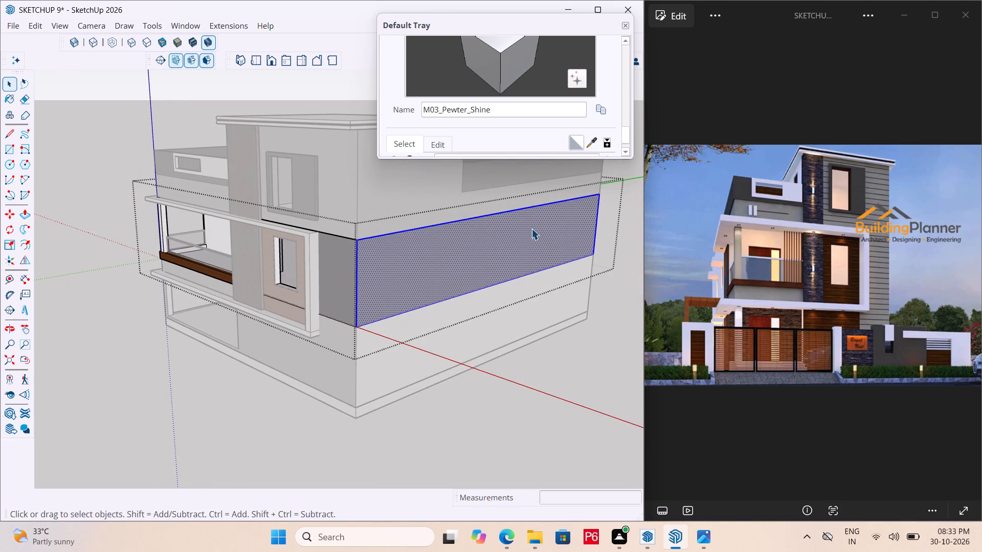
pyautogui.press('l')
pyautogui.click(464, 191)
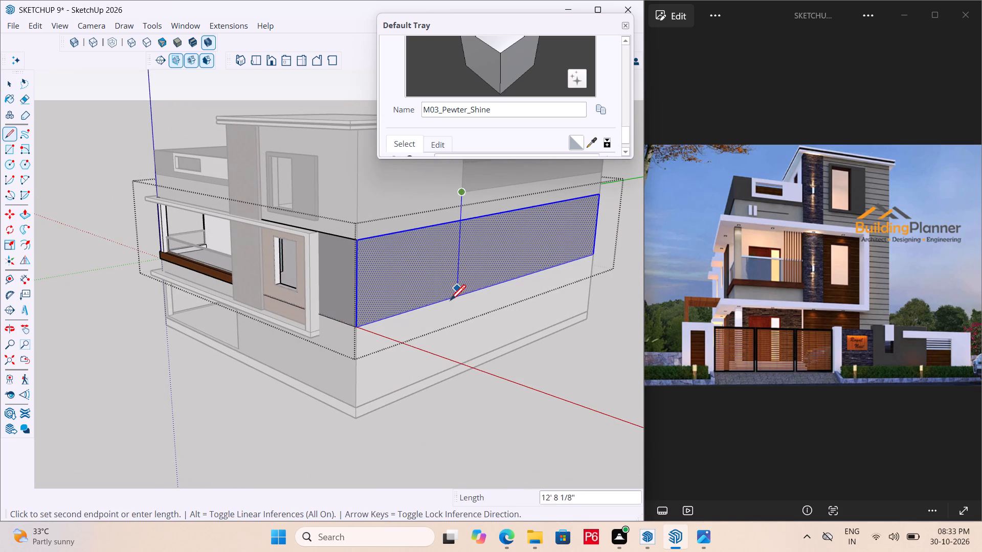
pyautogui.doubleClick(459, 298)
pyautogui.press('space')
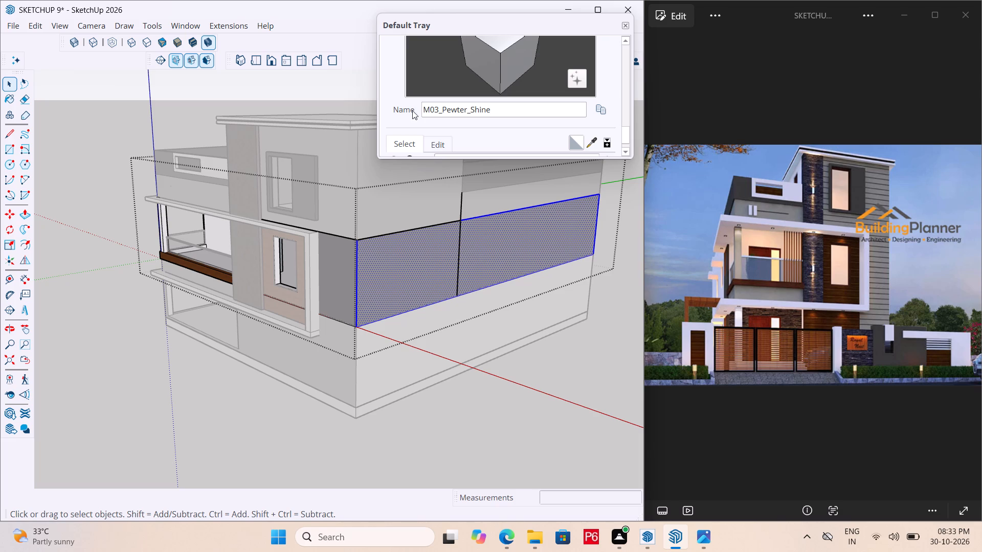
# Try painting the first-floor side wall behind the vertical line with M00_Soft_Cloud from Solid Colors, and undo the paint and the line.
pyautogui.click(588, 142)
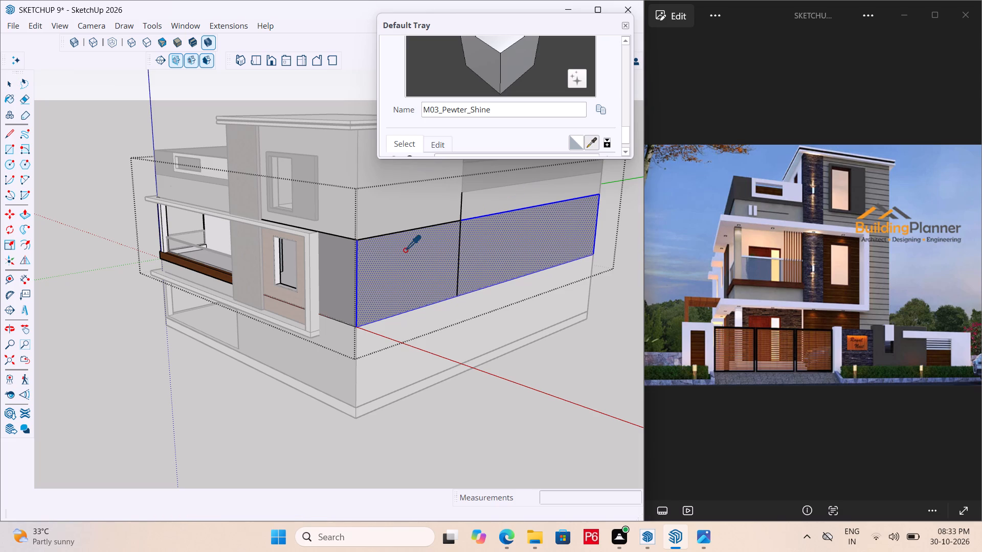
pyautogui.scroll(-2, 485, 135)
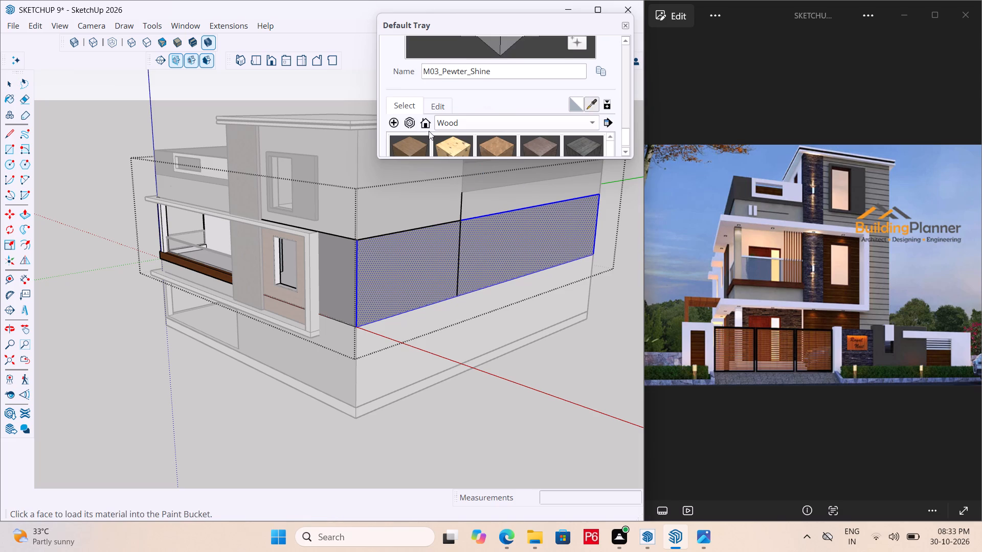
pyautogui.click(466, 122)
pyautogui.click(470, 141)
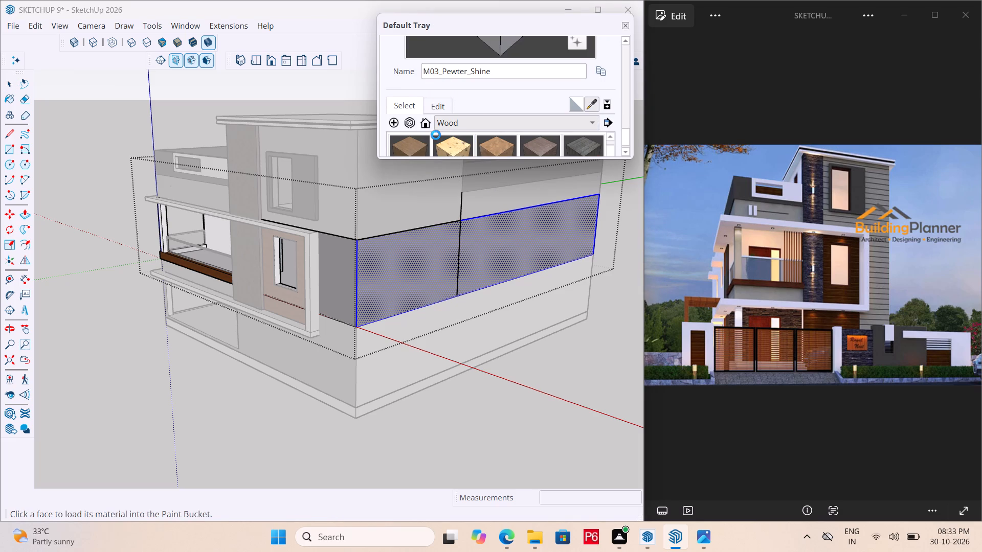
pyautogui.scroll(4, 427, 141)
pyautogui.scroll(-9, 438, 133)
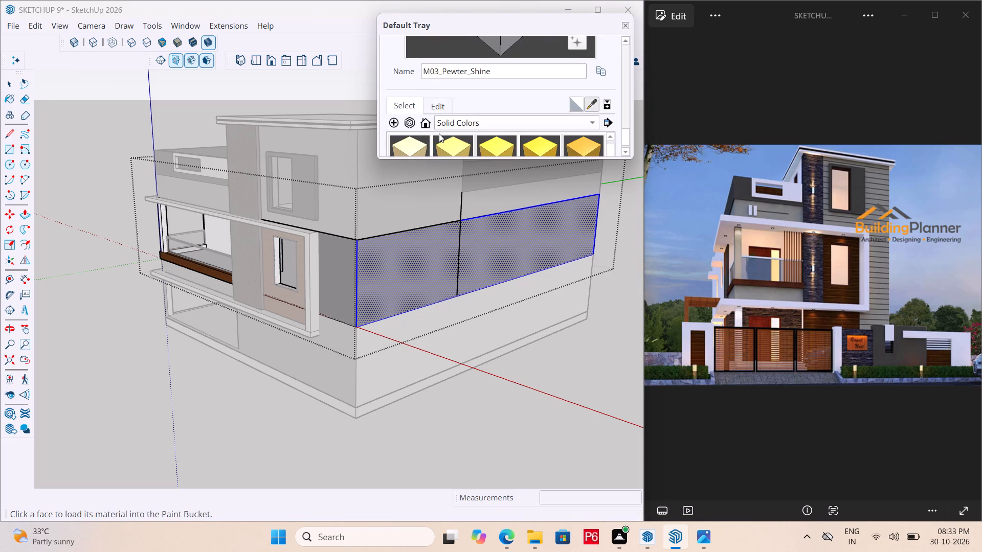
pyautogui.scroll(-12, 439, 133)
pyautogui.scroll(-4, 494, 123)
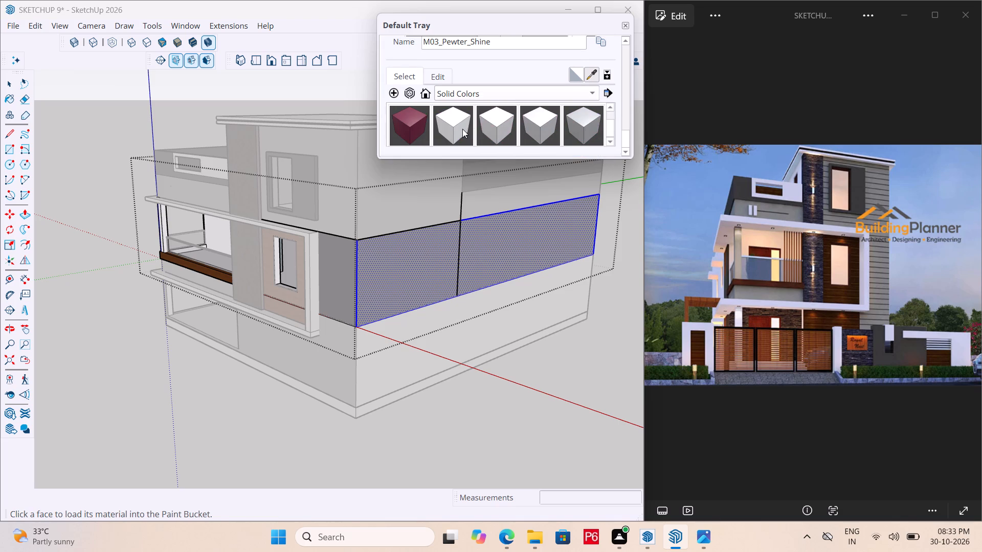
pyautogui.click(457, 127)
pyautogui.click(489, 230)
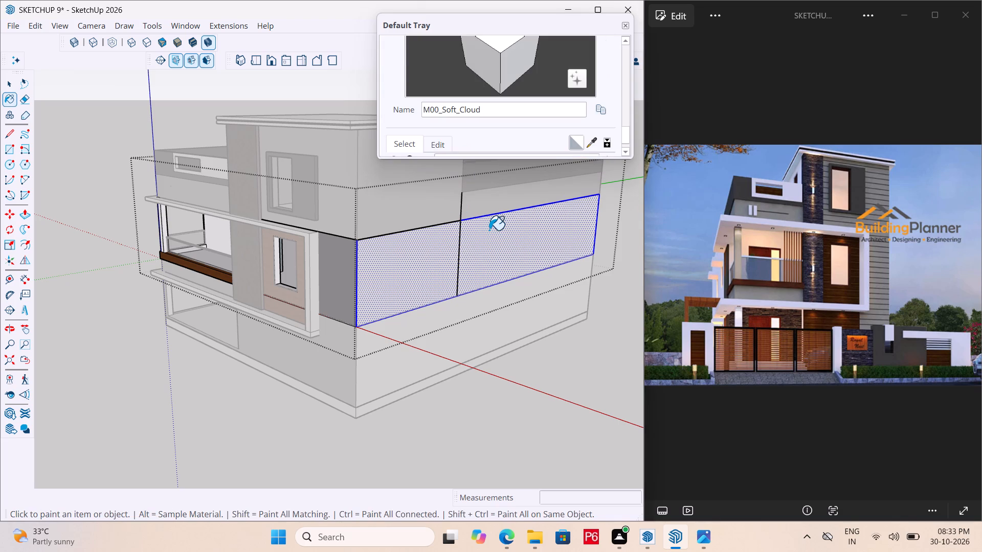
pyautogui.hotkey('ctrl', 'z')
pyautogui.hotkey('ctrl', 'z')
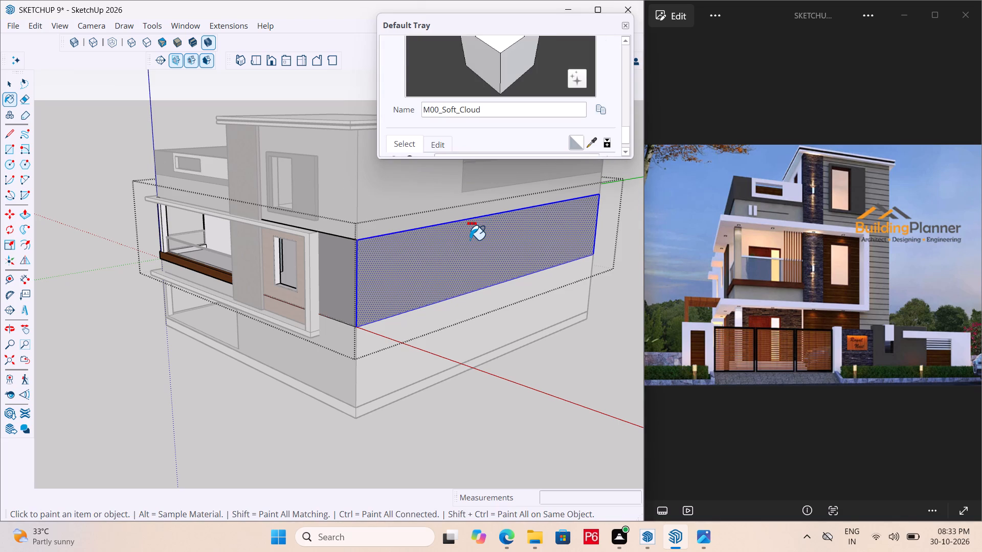
# Draw a vertical line about 11' long across the first-floor side wall, from its top edge below the parapet's front corner to its bottom edge.
pyautogui.scroll(-4, 454, 232)
pyautogui.scroll(5, 467, 274)
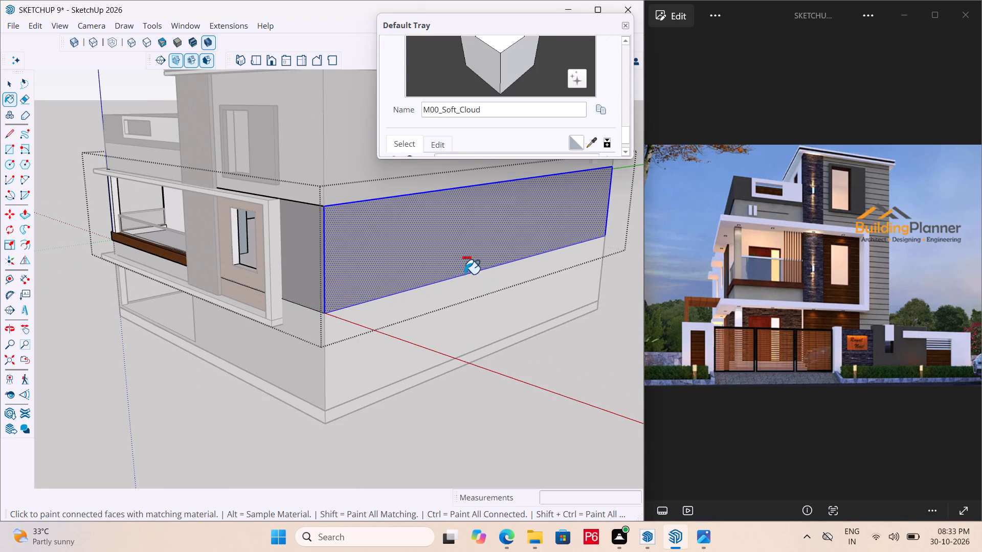
pyautogui.press('l')
pyautogui.scroll(-2, 429, 229)
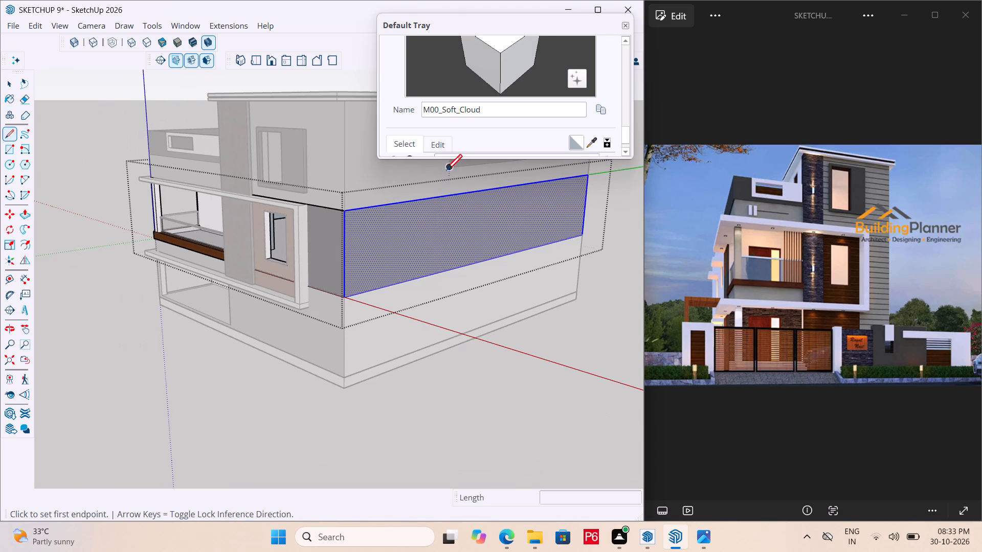
pyautogui.click(449, 196)
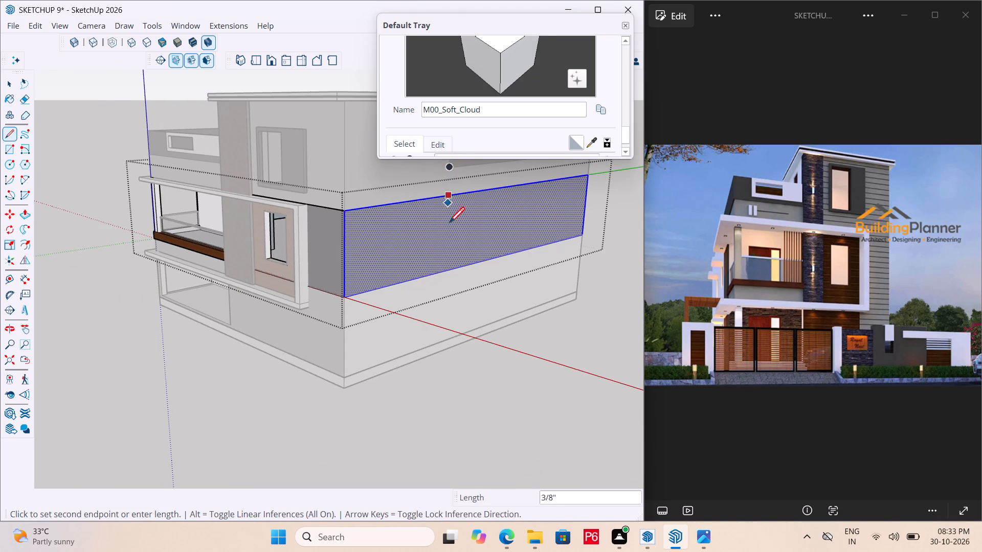
pyautogui.click(446, 271)
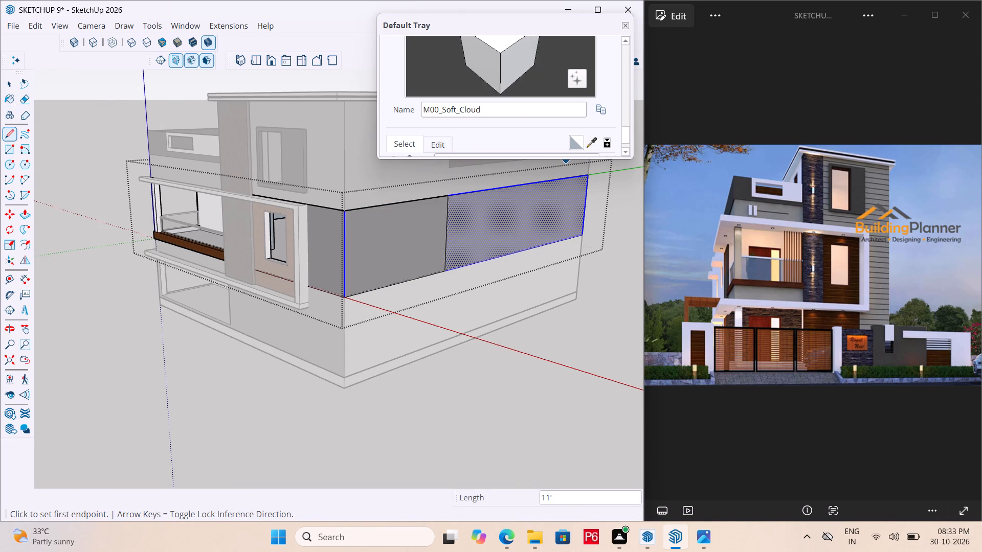
# Paint the first-floor side wall section behind the vertical line with M00_Soft_Cloud, and save the model.
pyautogui.scroll(-2, 519, 117)
pyautogui.click(453, 127)
pyautogui.click(486, 228)
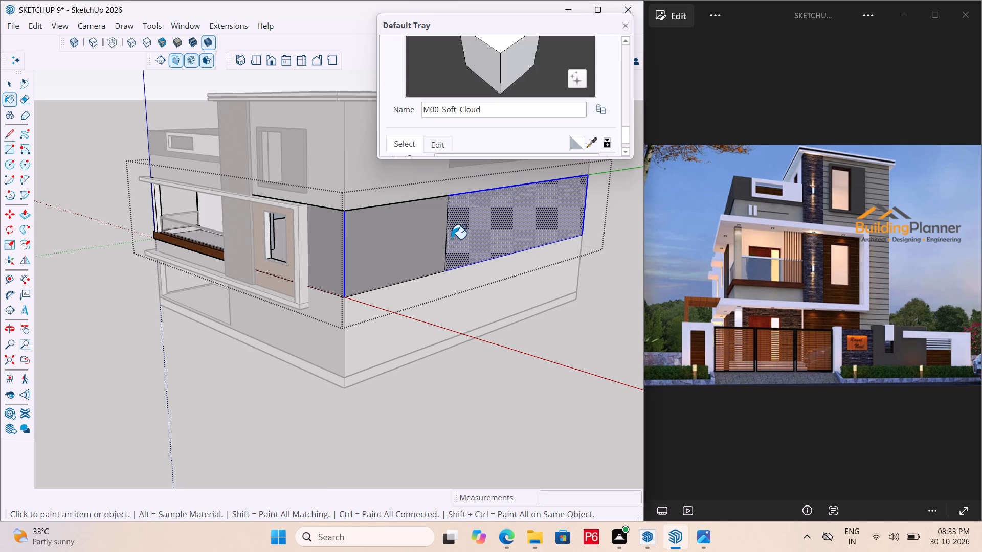
pyautogui.hotkey('ctrl', 's')
pyautogui.hotkey('ctrl', 's')
pyautogui.hotkey('ctrl', 's')
pyautogui.hotkey('ctrl', 's')
# Close the first-floor walls group and save the model.
pyautogui.scroll(-5, 322, 282)
pyautogui.scroll(-3, 420, 285)
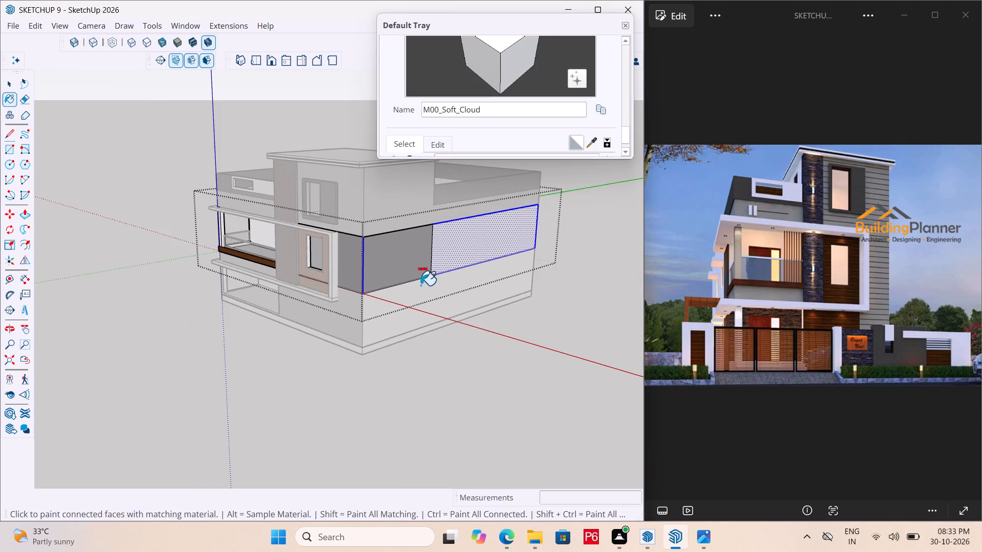
pyautogui.moveTo(567, 279); pyautogui.dragTo(533, 274, button='middle')
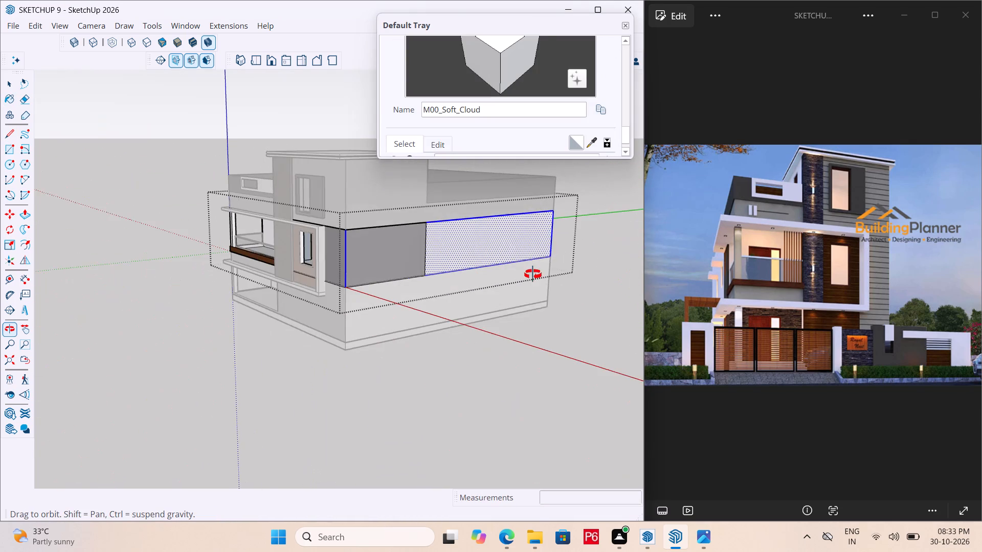
pyautogui.moveTo(533, 274); pyautogui.dragTo(535, 274, button='middle')
pyautogui.press('space')
pyautogui.click(554, 318)
pyautogui.moveTo(352, 264); pyautogui.dragTo(385, 269, button='middle')
pyautogui.hotkey('ctrl', 's')
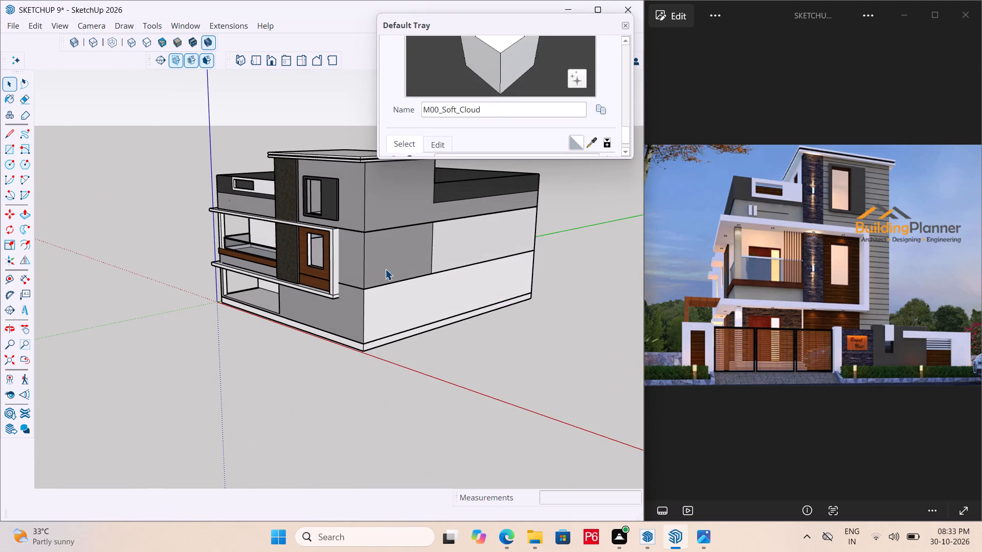
pyautogui.hotkey('ctrl', 's')
pyautogui.hotkey('ctrl', 's')
pyautogui.hotkey('ctrl', 's')
pyautogui.hotkey('ctrl', 's')
pyautogui.hotkey('ctrl', 's')
pyautogui.hotkey('ctrl', 's')
pyautogui.hotkey('ctrl', 's')
# Examine the painted house from the front and both sides, comparing the wall colours with the reference image.
pyautogui.scroll(4, 457, 197)
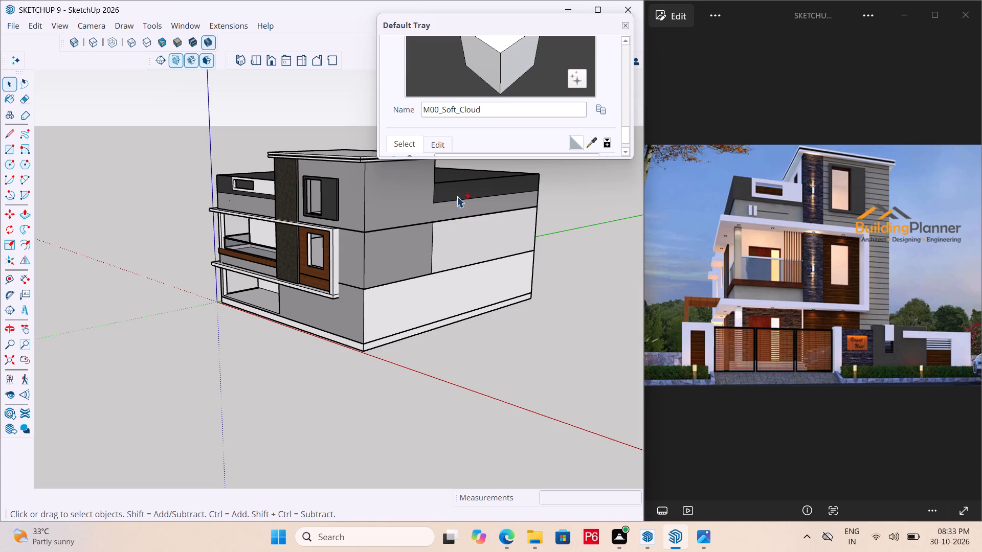
pyautogui.scroll(12, 447, 198)
pyautogui.scroll(-6, 357, 269)
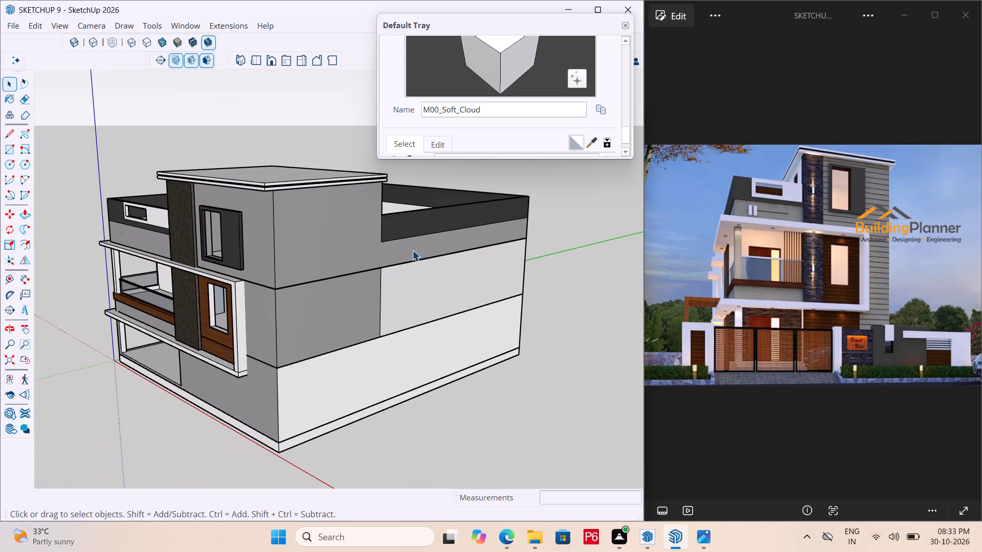
pyautogui.moveTo(424, 248); pyautogui.dragTo(877, 309, button='middle')
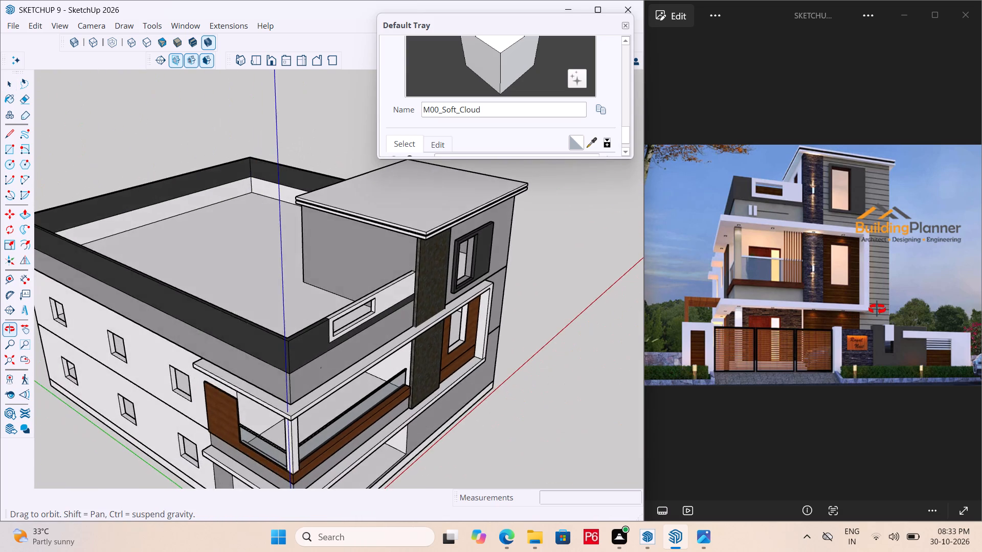
pyautogui.moveTo(877, 309); pyautogui.dragTo(245, 290, button='middle')
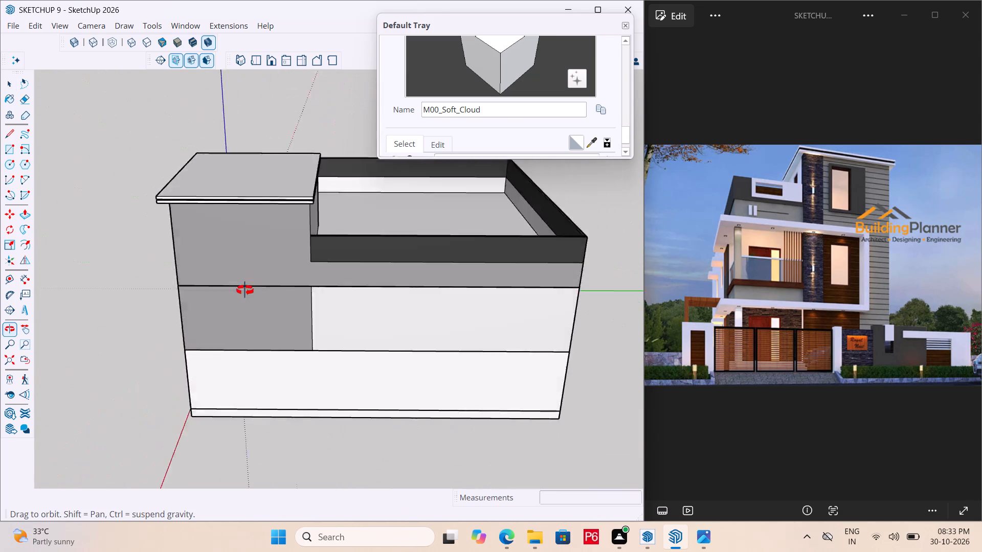
pyautogui.moveTo(245, 290); pyautogui.dragTo(474, 267, button='middle')
pyautogui.moveTo(232, 268); pyautogui.dragTo(264, 269, button='middle')
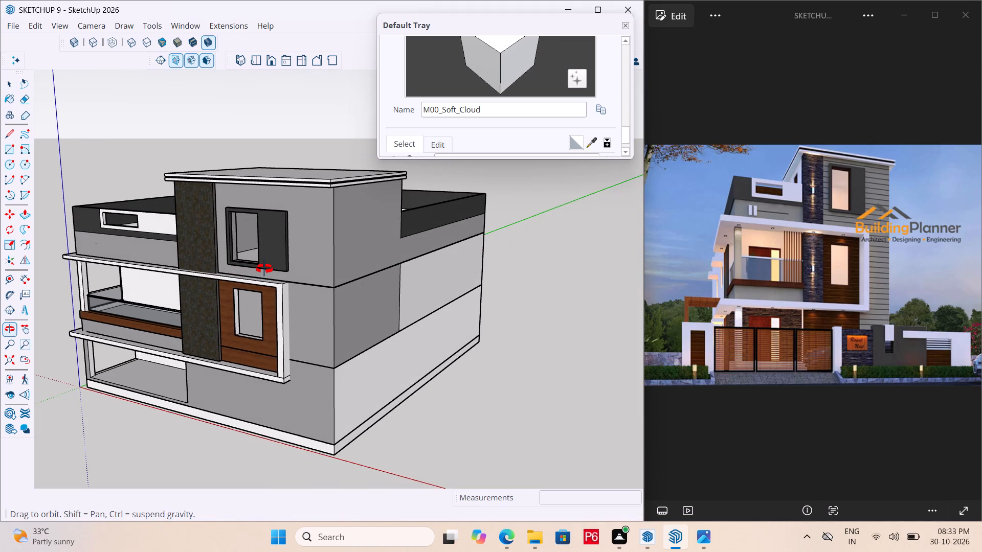
pyautogui.moveTo(264, 269); pyautogui.dragTo(389, 226, button='middle')
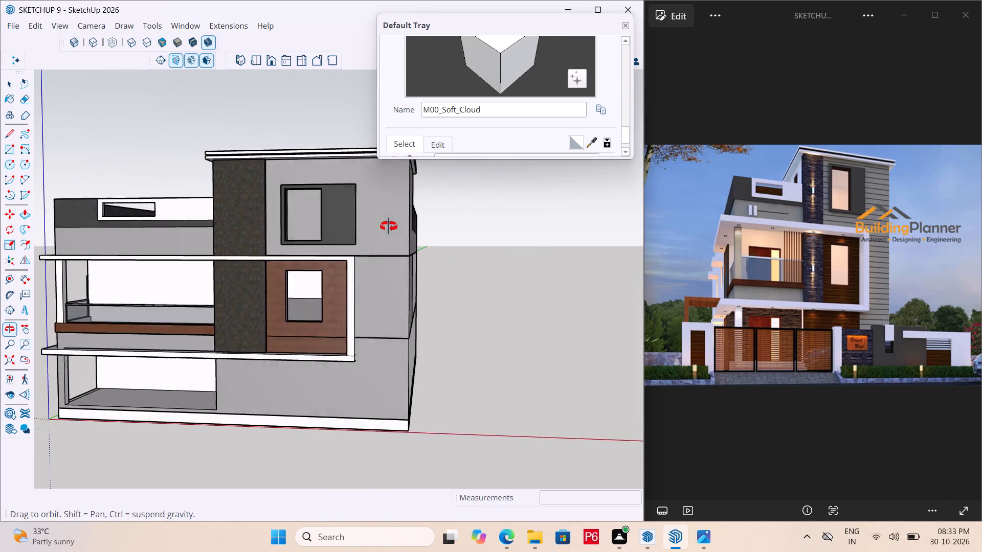
pyautogui.moveTo(389, 226); pyautogui.dragTo(562, 248, button='middle')
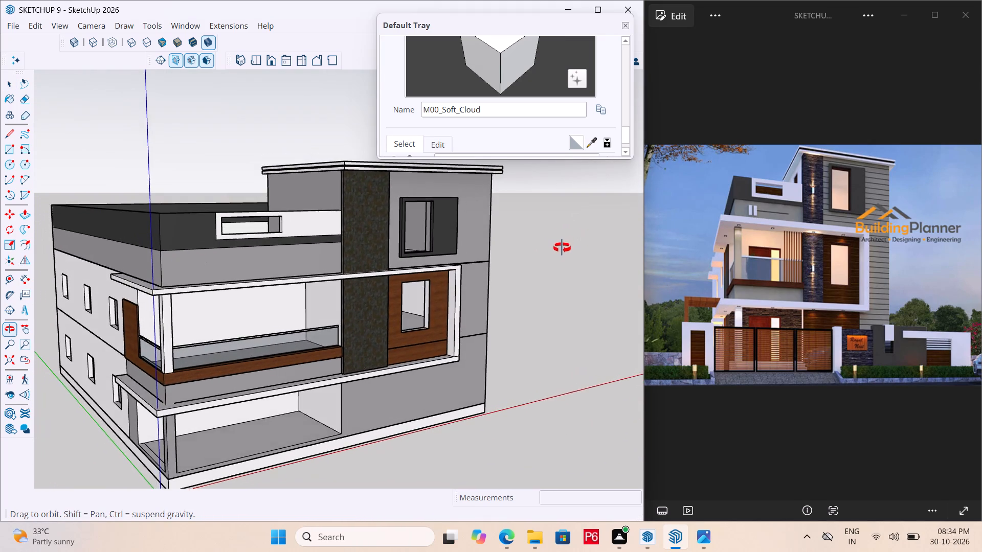
pyautogui.moveTo(562, 248); pyautogui.dragTo(171, 271, button='middle')
pyautogui.scroll(-4, 258, 182)
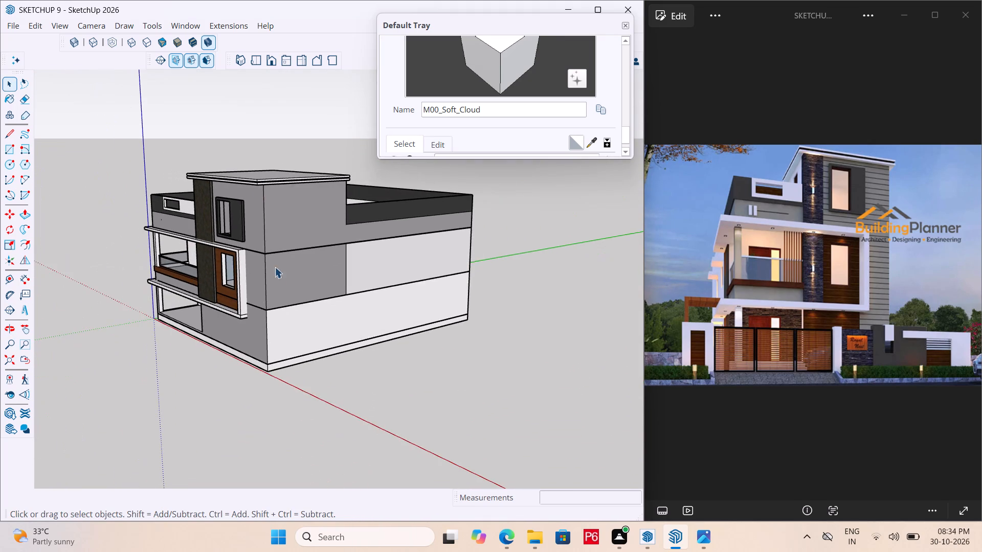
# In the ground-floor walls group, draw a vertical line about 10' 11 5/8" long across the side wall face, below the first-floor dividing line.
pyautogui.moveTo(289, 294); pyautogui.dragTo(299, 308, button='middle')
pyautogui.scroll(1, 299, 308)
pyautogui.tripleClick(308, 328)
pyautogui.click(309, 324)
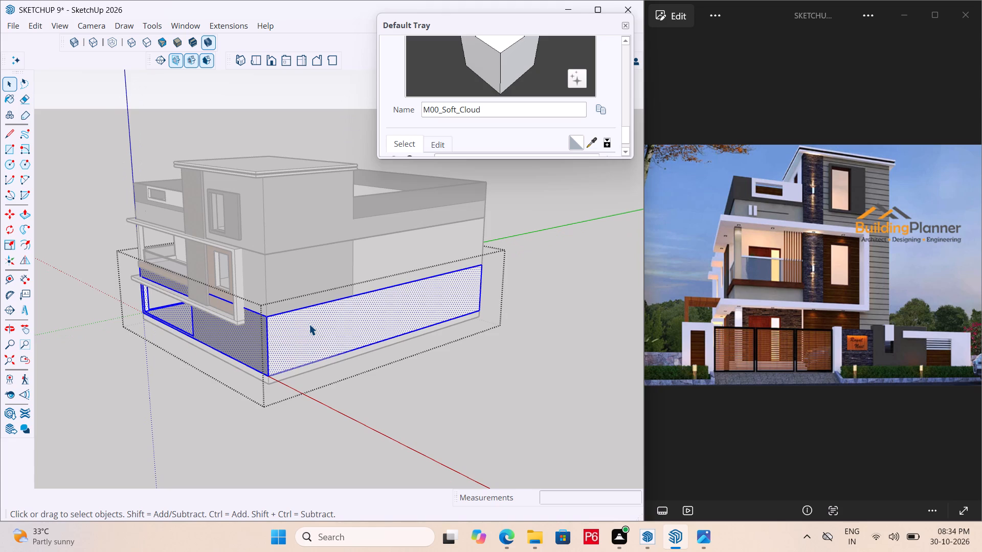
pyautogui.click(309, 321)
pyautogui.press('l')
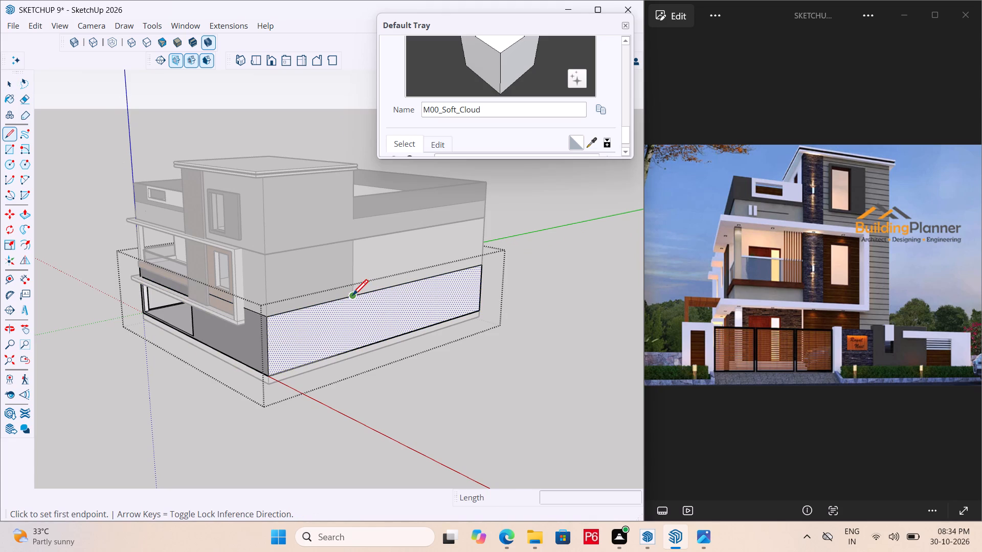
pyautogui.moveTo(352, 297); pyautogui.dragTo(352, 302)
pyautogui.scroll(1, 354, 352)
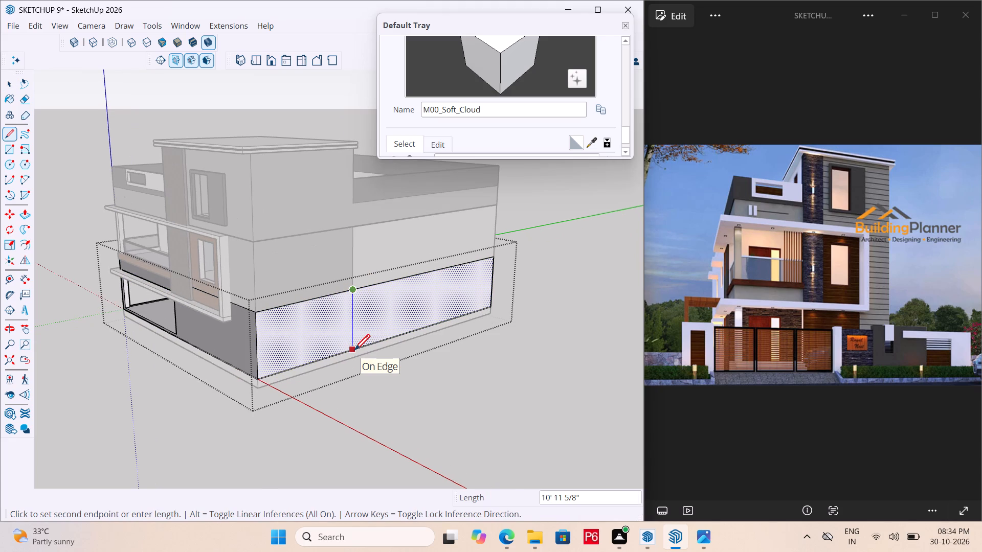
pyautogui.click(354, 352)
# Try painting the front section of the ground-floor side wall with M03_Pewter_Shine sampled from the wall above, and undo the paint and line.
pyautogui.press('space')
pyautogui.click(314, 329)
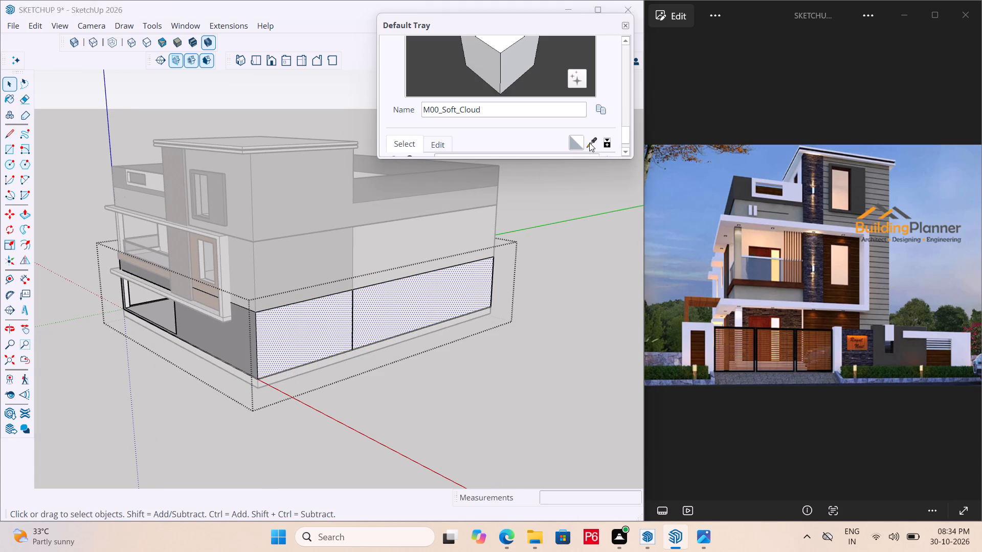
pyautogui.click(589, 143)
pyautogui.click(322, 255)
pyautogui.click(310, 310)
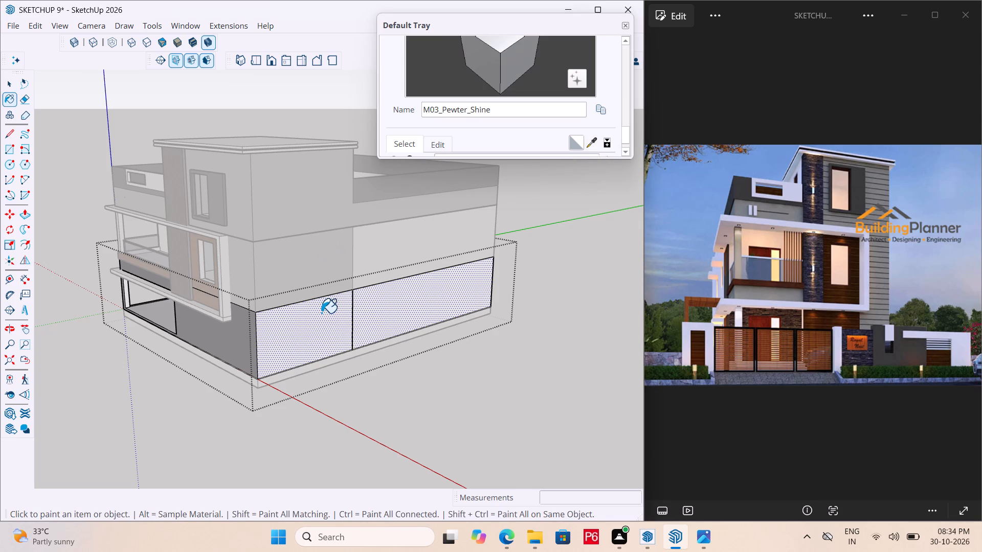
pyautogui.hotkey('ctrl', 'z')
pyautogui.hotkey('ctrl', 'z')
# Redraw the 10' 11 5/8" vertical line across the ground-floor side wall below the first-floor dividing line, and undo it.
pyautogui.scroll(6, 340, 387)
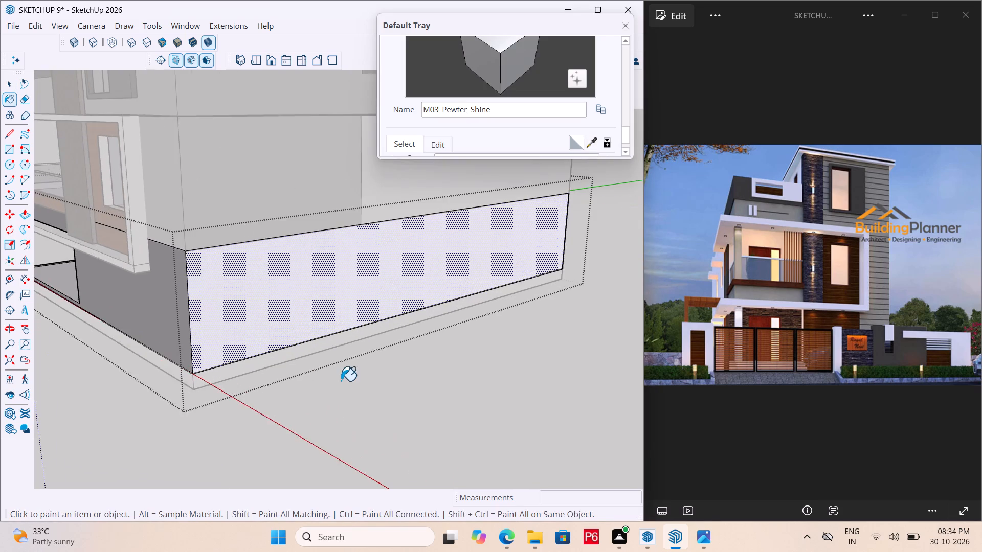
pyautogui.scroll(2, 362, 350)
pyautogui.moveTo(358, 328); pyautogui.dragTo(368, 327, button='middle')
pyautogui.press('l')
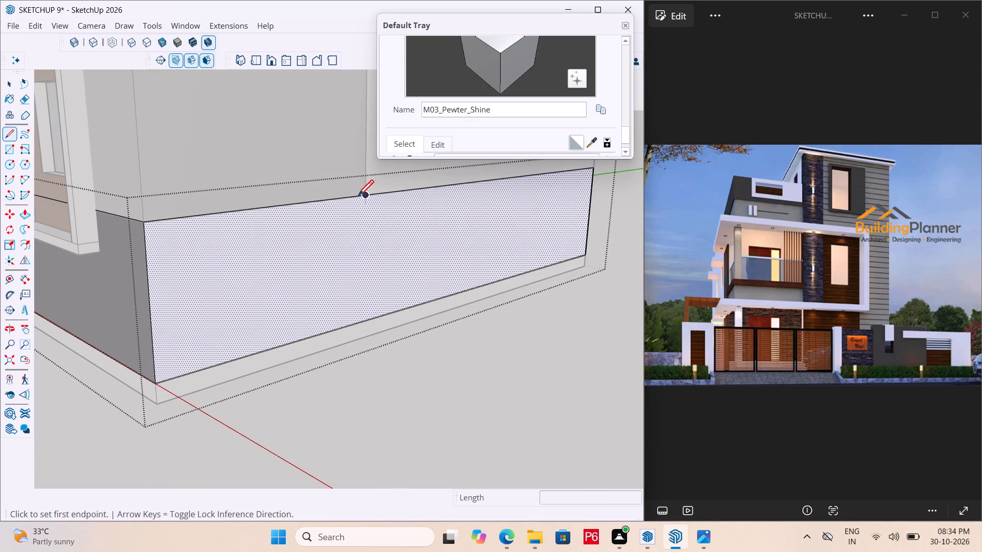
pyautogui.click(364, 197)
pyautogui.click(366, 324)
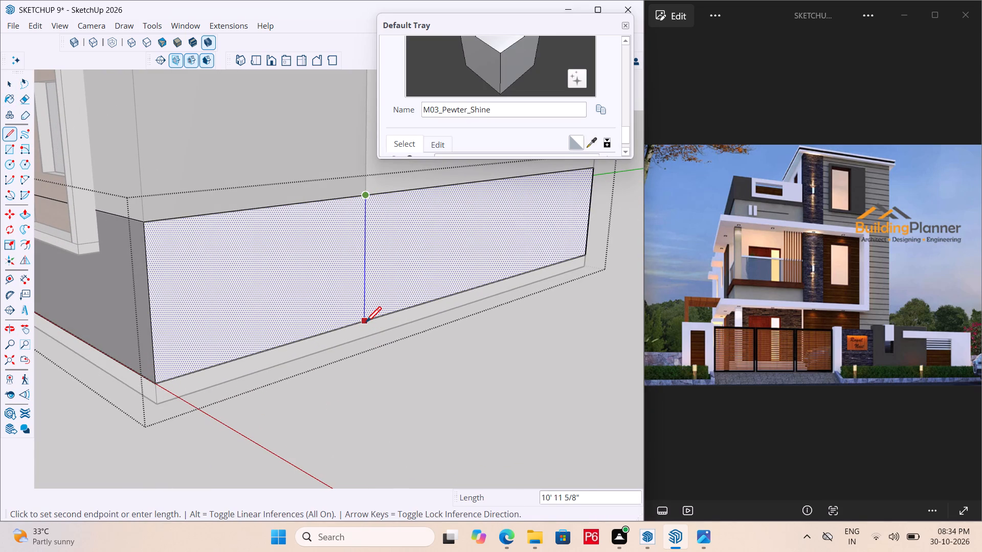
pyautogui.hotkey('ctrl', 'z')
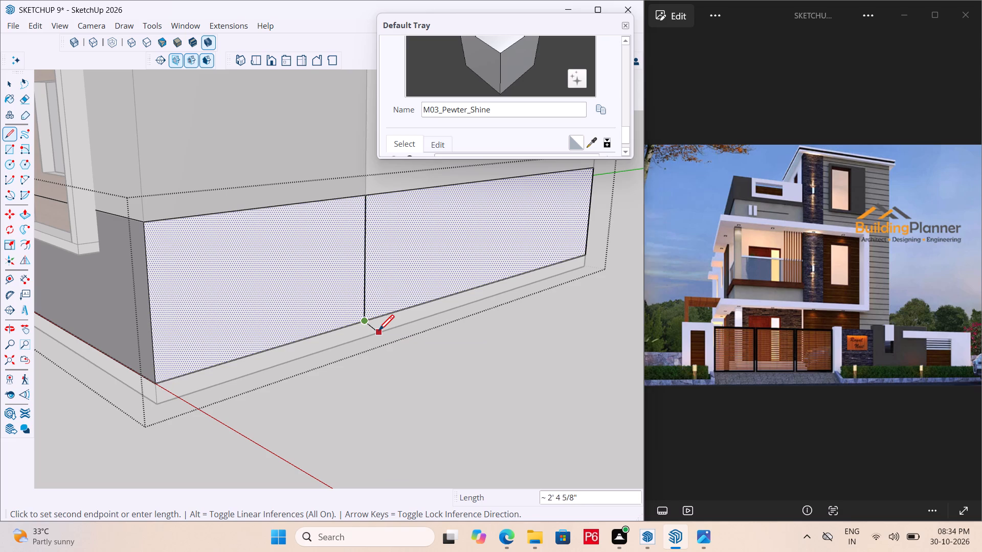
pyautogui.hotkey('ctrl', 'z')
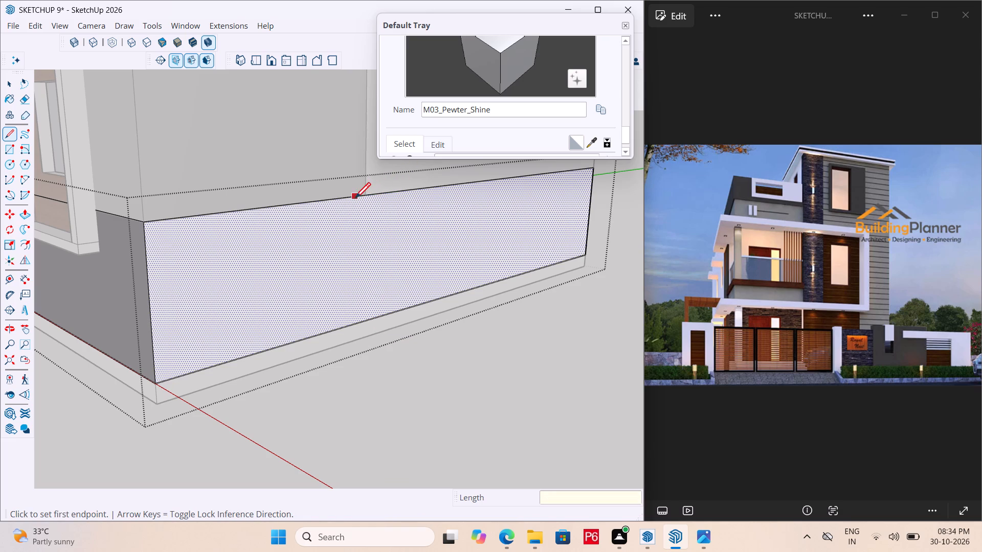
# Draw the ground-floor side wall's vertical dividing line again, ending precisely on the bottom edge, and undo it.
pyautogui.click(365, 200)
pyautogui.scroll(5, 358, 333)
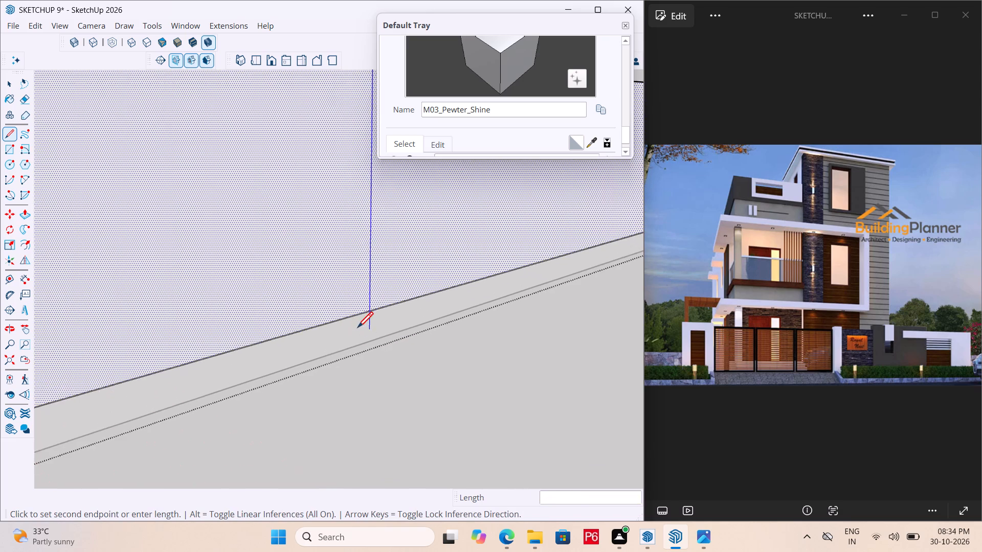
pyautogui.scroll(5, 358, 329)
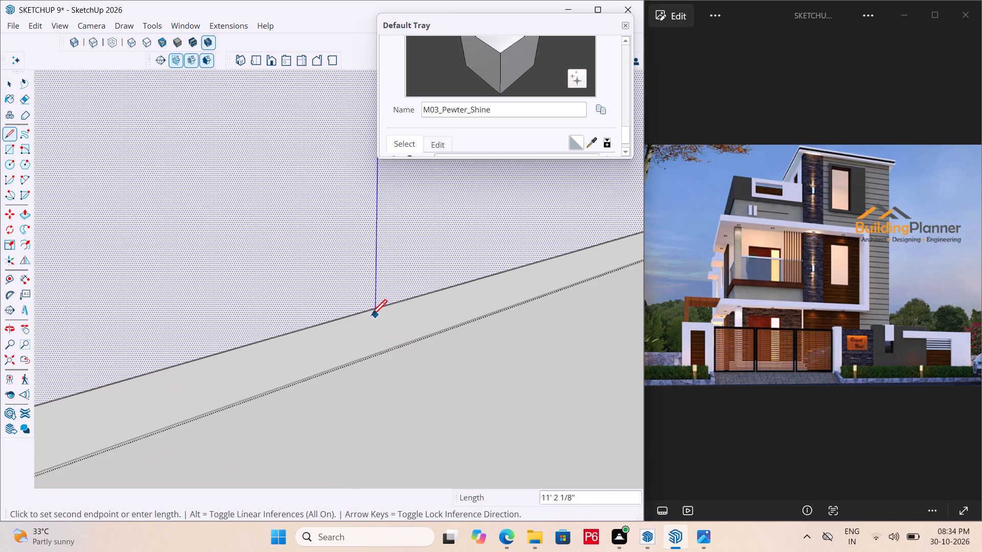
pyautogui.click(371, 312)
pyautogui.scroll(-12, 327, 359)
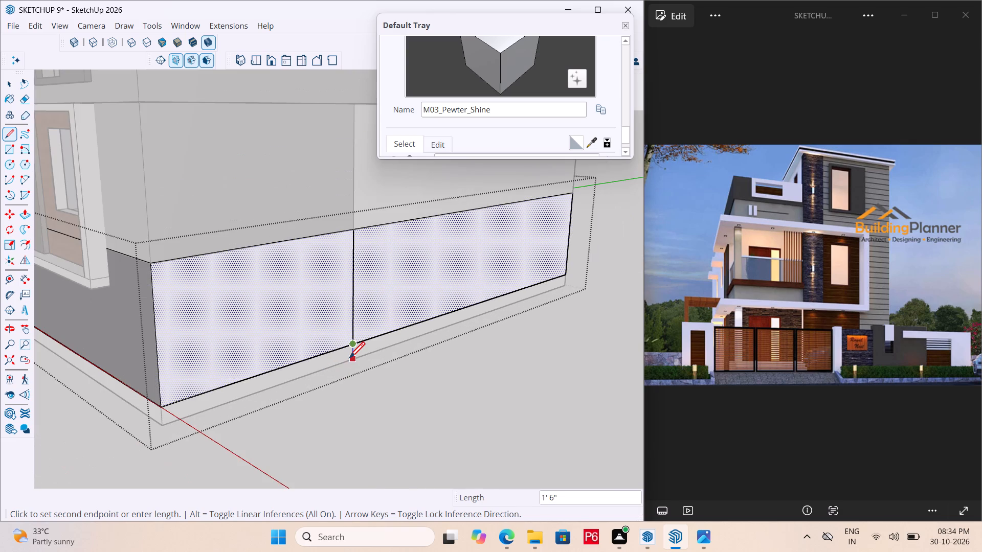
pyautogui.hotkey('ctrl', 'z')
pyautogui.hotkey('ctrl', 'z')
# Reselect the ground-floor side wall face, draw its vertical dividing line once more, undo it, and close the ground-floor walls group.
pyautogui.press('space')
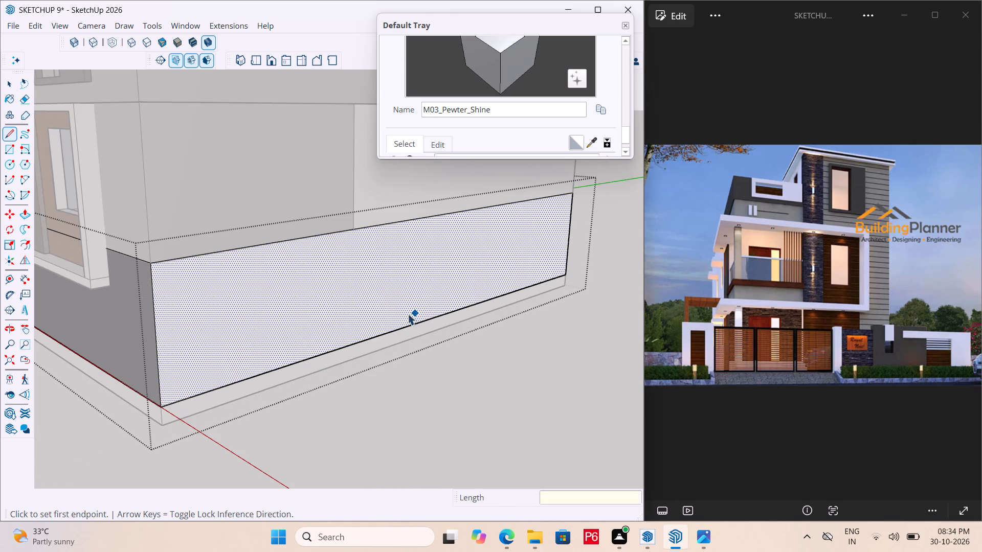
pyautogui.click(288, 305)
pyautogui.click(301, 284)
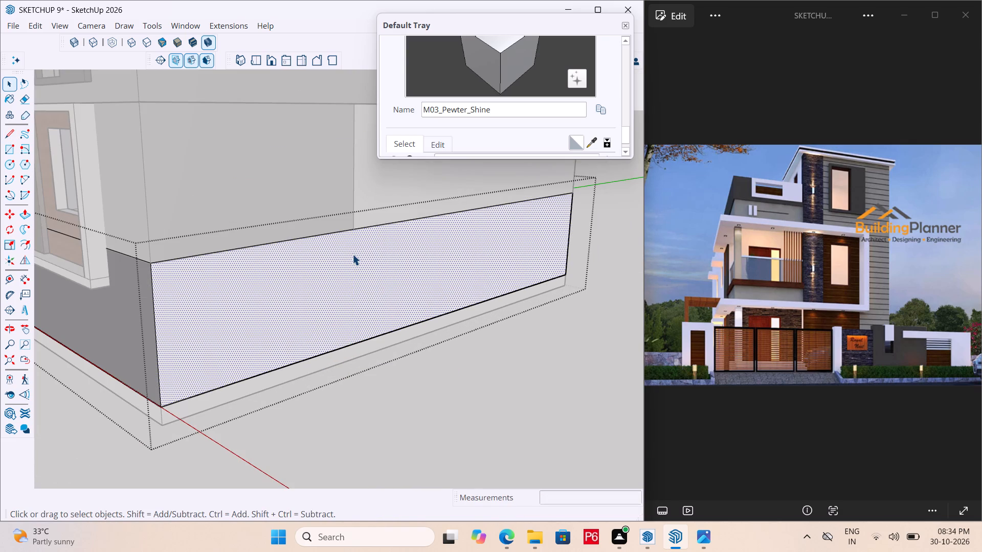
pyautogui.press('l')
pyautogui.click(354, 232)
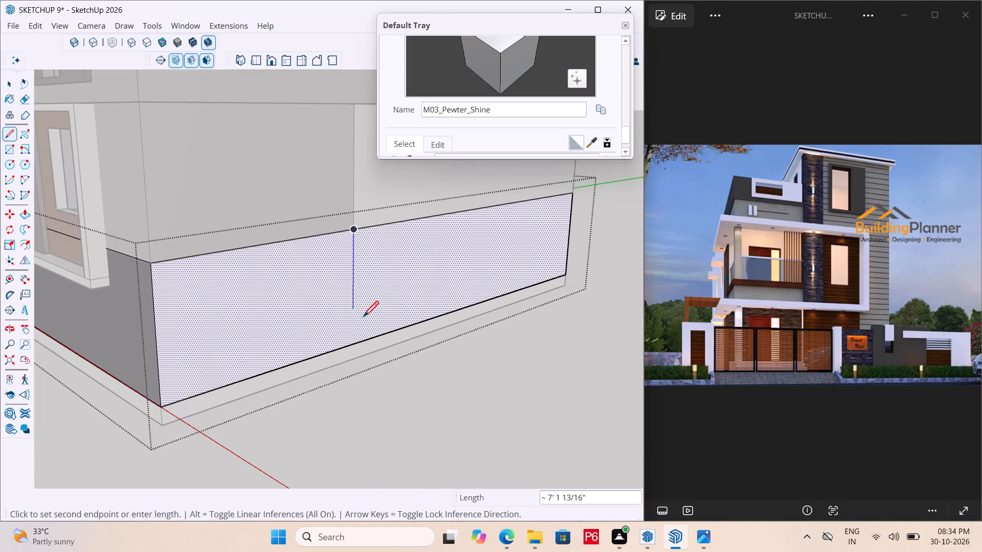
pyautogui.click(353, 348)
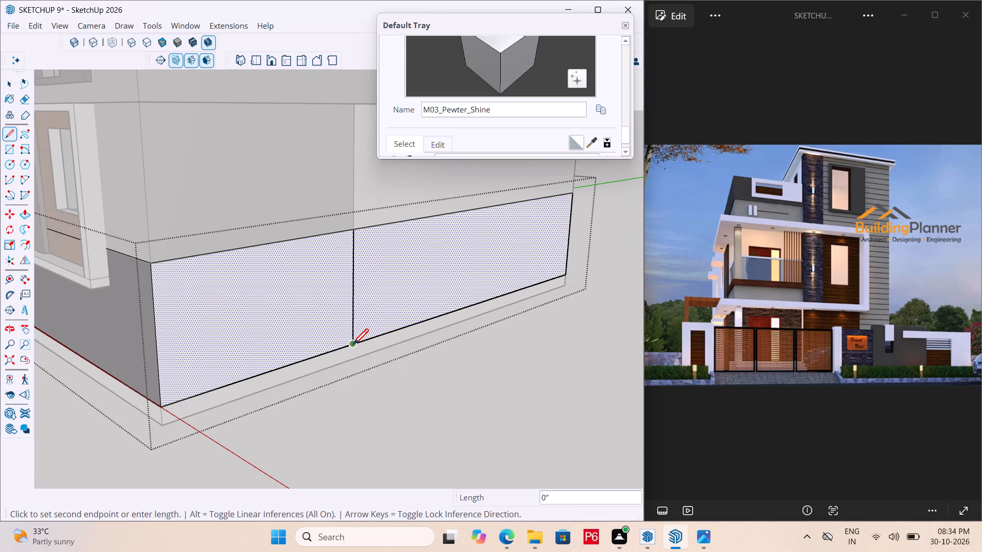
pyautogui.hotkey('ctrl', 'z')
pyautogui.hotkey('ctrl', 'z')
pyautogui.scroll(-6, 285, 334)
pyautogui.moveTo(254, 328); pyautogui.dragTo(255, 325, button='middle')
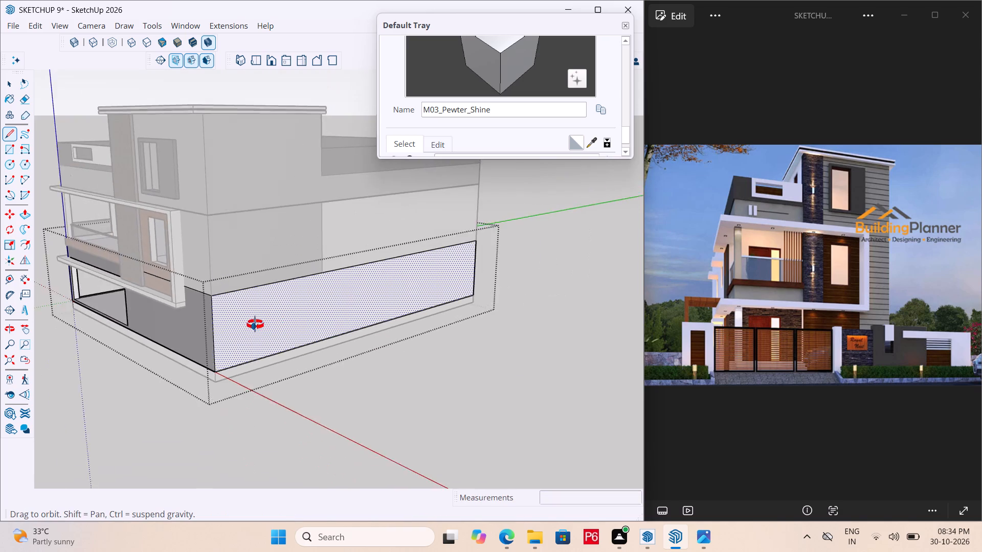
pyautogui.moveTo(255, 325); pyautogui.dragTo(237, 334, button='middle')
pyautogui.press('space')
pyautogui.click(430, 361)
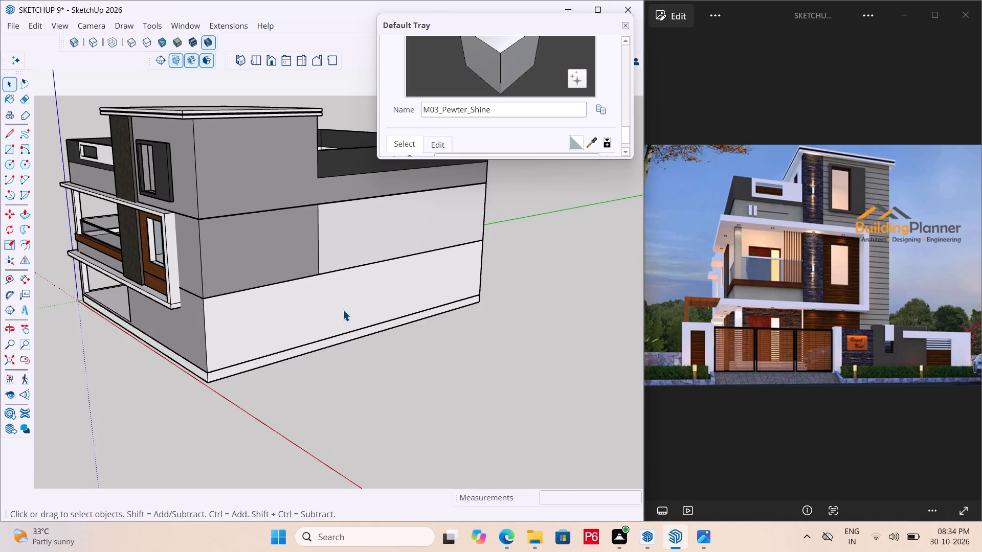
# Open the white projecting front frame for editing and erase the seam edges at its lower corner on the side and front faces.
pyautogui.moveTo(333, 302); pyautogui.dragTo(362, 321, button='middle')
pyautogui.scroll(-7, 507, 271)
pyautogui.moveTo(53, 319); pyautogui.dragTo(261, 295, button='middle')
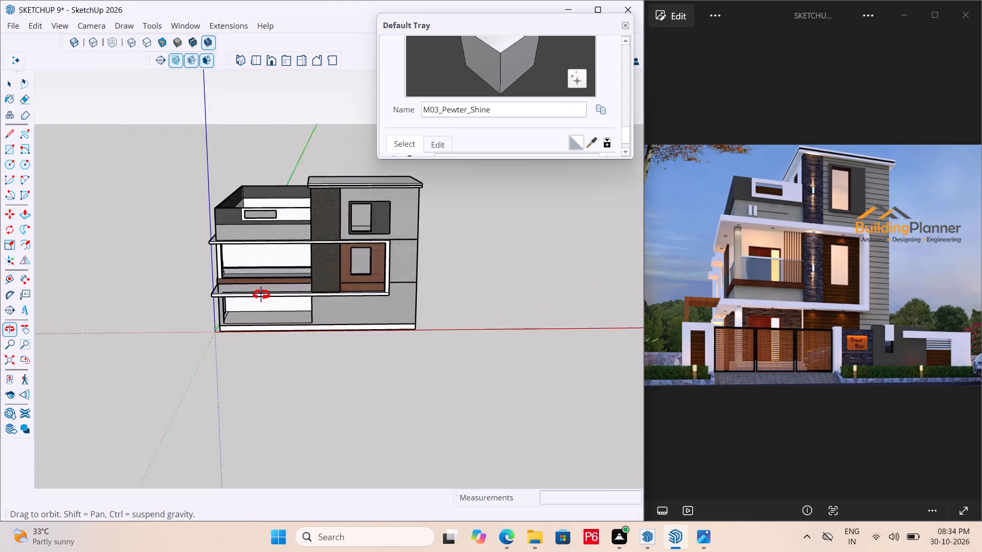
pyautogui.moveTo(261, 295); pyautogui.dragTo(54, 310, button='middle')
pyautogui.scroll(6, 436, 320)
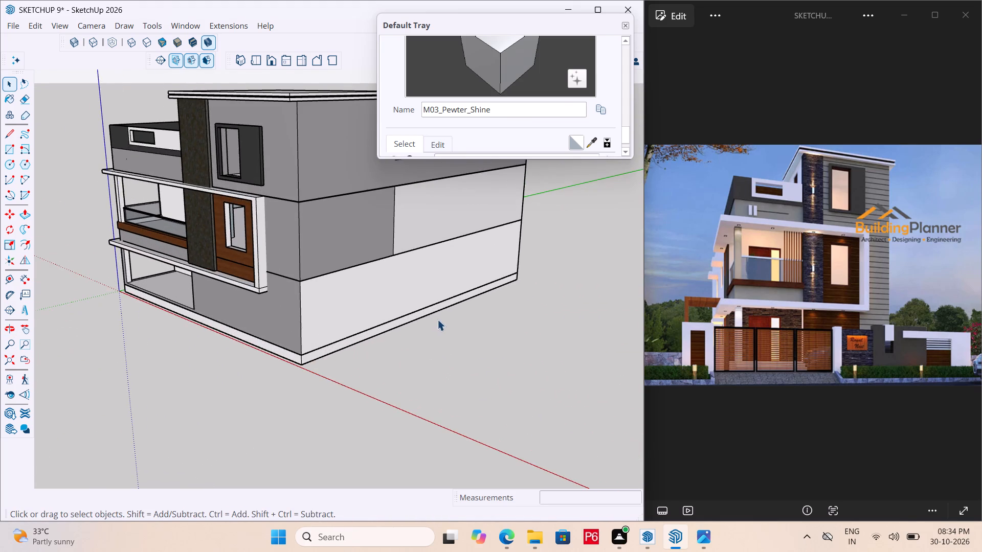
pyautogui.scroll(5, 267, 294)
pyautogui.click(253, 266)
pyautogui.tripleClick(256, 260)
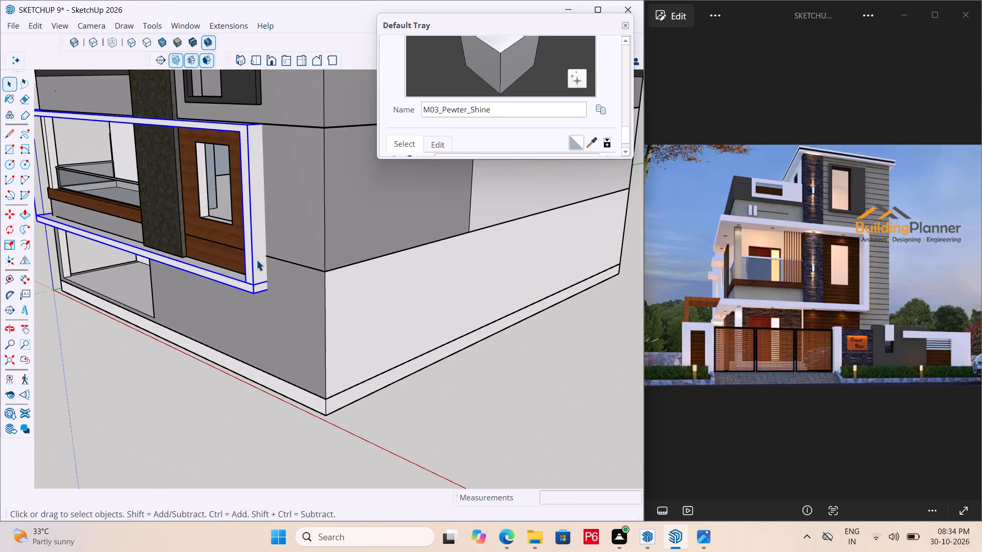
pyautogui.scroll(6, 252, 271)
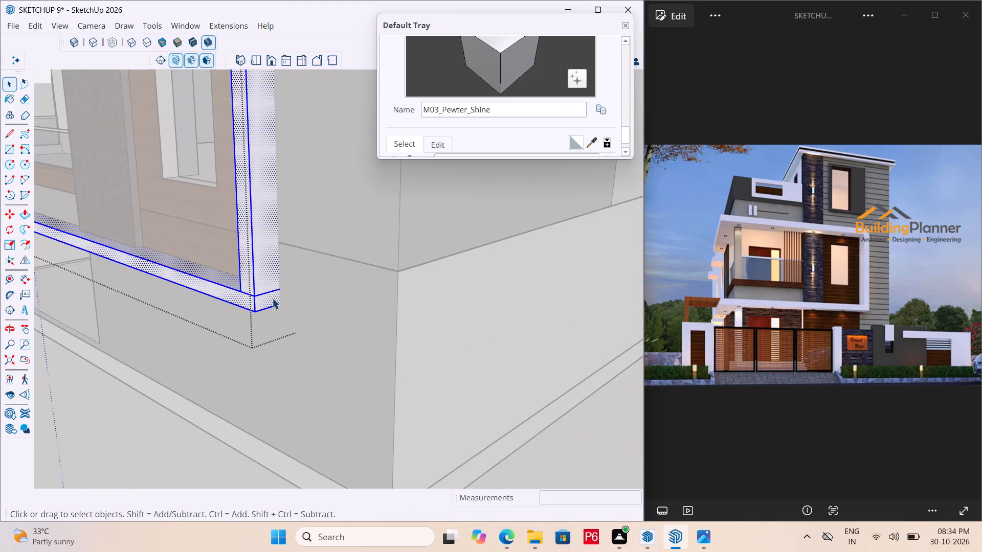
pyautogui.doubleClick(261, 283)
pyautogui.press('e')
pyautogui.click(263, 292)
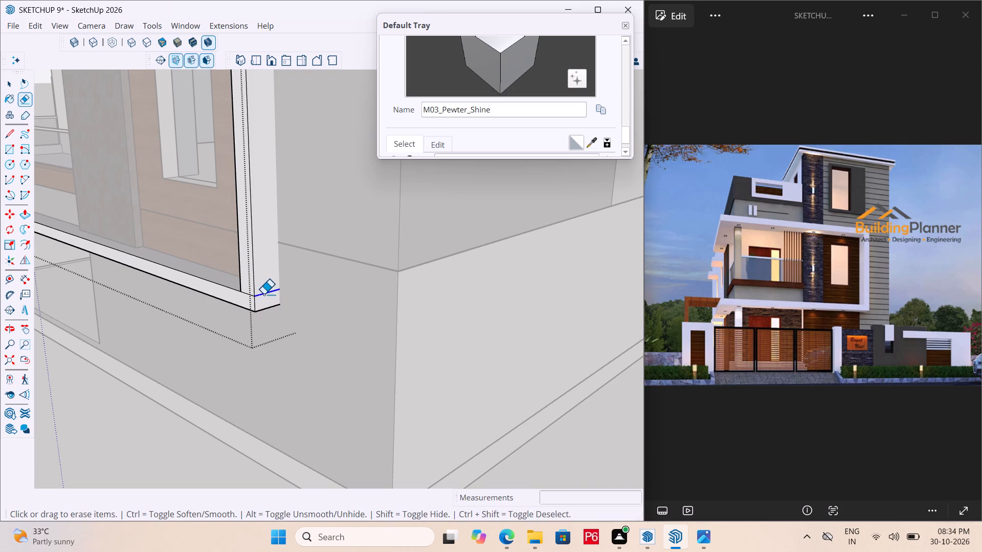
pyautogui.moveTo(233, 295); pyautogui.dragTo(389, 295, button='middle')
pyautogui.scroll(6, 337, 295)
pyautogui.click(347, 303)
pyautogui.moveTo(296, 316); pyautogui.dragTo(296, 317, button='middle')
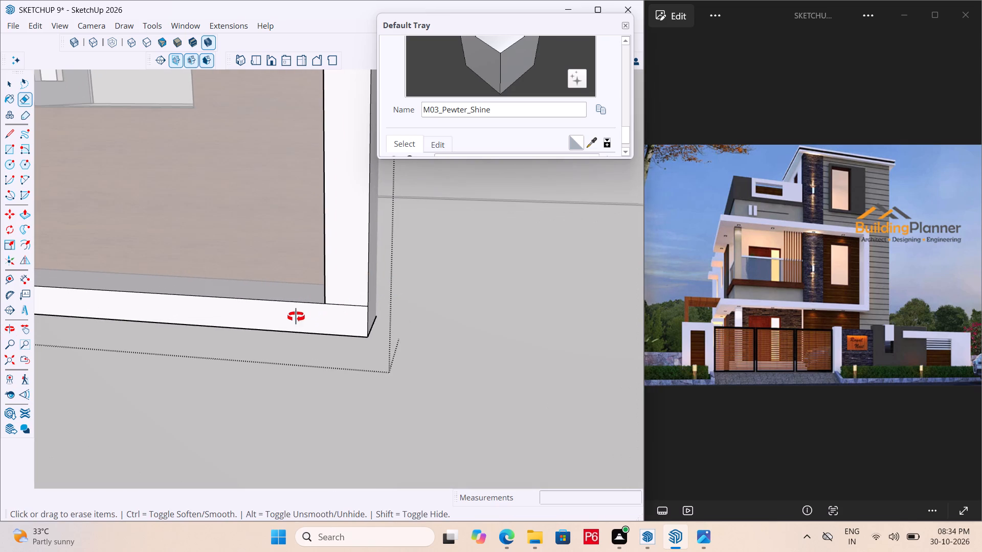
pyautogui.moveTo(296, 317); pyautogui.dragTo(347, 314, button='middle')
pyautogui.moveTo(386, 297); pyautogui.dragTo(386, 308)
pyautogui.scroll(-14, 383, 294)
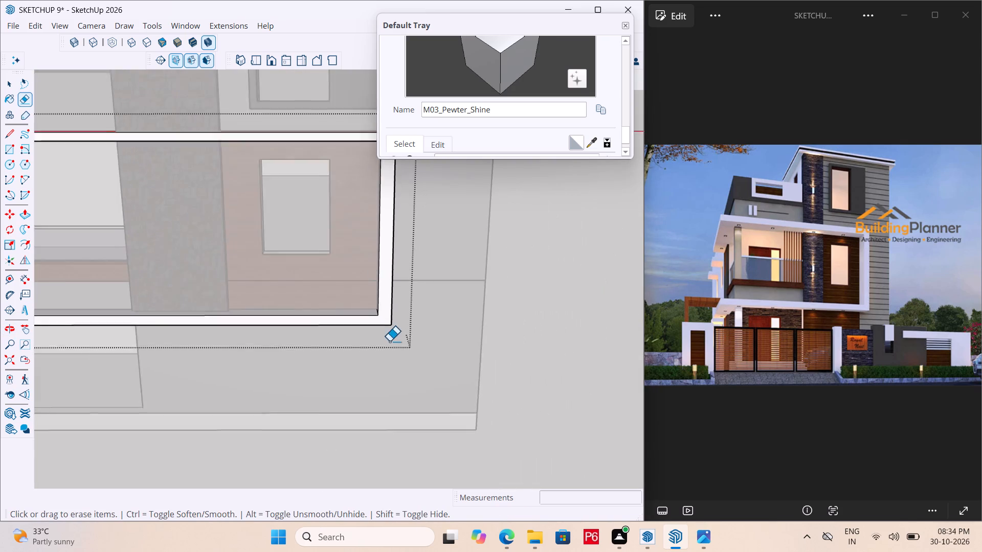
pyautogui.scroll(-5, 340, 330)
pyautogui.moveTo(370, 264); pyautogui.dragTo(607, 242, button='middle')
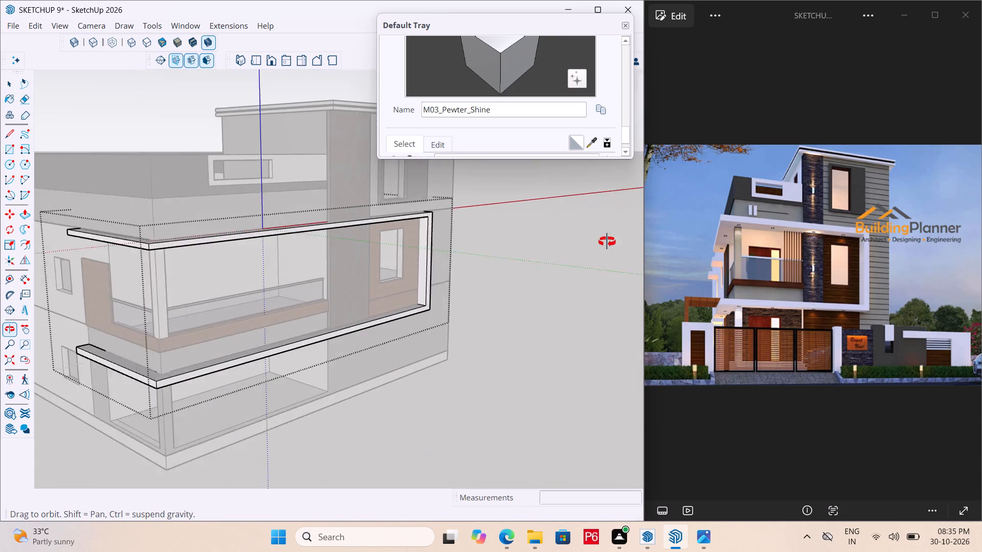
pyautogui.moveTo(607, 242); pyautogui.dragTo(254, 306, button='middle')
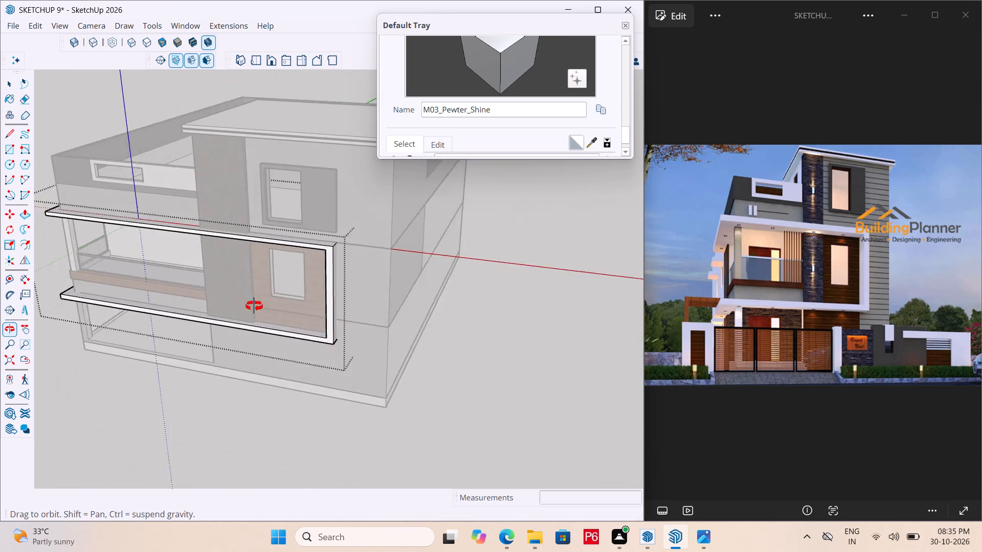
pyautogui.moveTo(254, 306); pyautogui.dragTo(147, 304, button='middle')
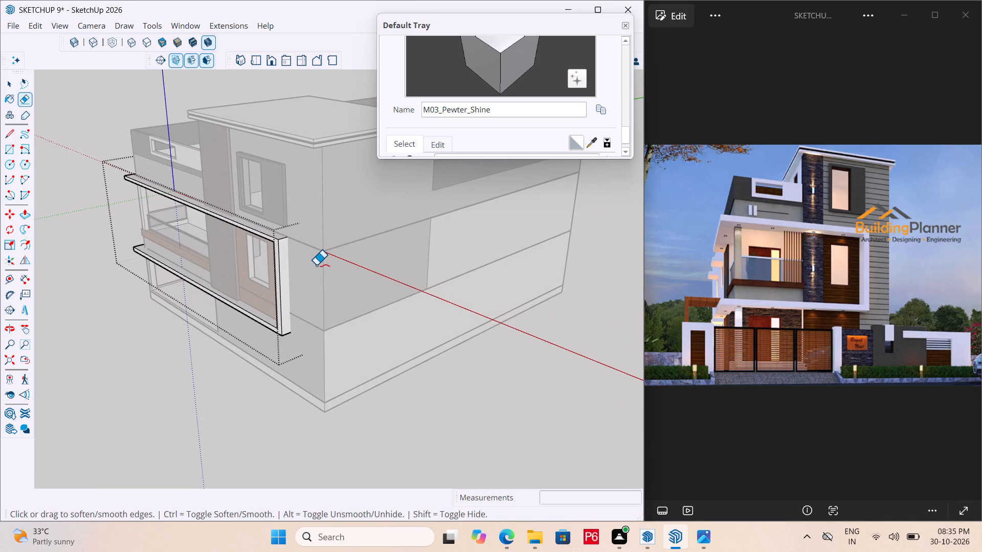
# Save the model and close the projecting frame group.
pyautogui.hotkey('ctrl', 's')
pyautogui.hotkey('ctrl', 's')
pyautogui.hotkey('ctrl', 's')
pyautogui.hotkey('ctrl', 's')
pyautogui.hotkey('ctrl', 's')
pyautogui.hotkey('ctrl', 's')
pyautogui.hotkey('ctrl', 's')
pyautogui.hotkey('ctrl', 's')
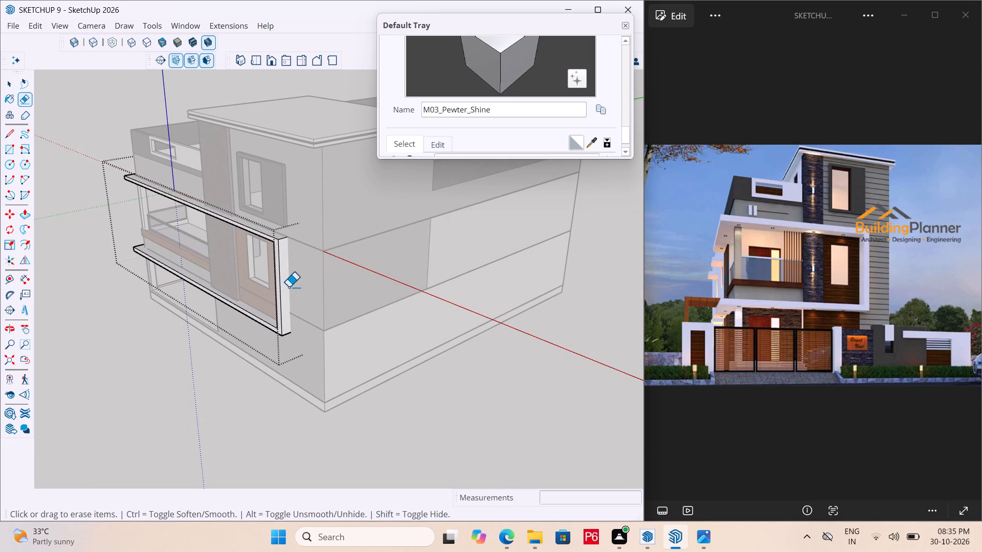
pyautogui.press('space')
pyautogui.click(440, 321)
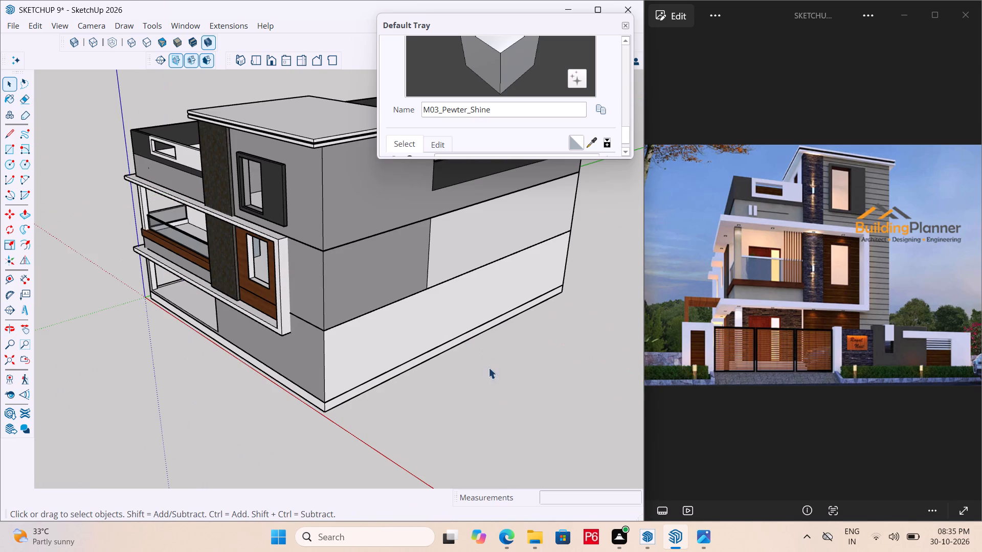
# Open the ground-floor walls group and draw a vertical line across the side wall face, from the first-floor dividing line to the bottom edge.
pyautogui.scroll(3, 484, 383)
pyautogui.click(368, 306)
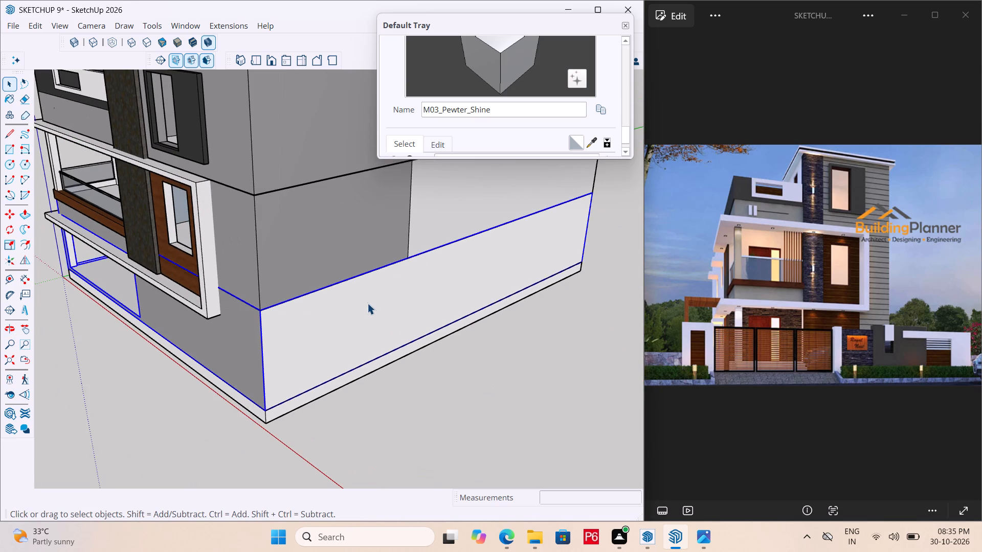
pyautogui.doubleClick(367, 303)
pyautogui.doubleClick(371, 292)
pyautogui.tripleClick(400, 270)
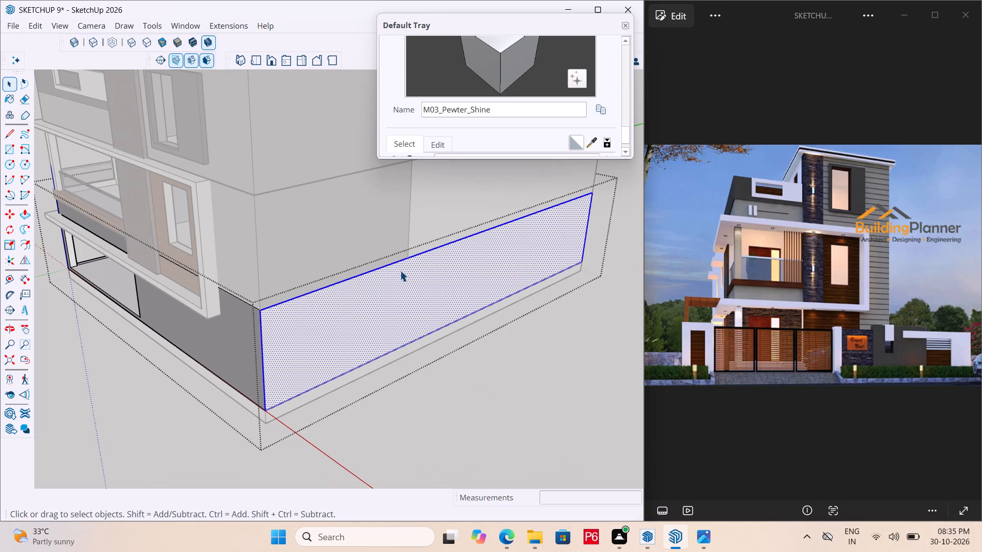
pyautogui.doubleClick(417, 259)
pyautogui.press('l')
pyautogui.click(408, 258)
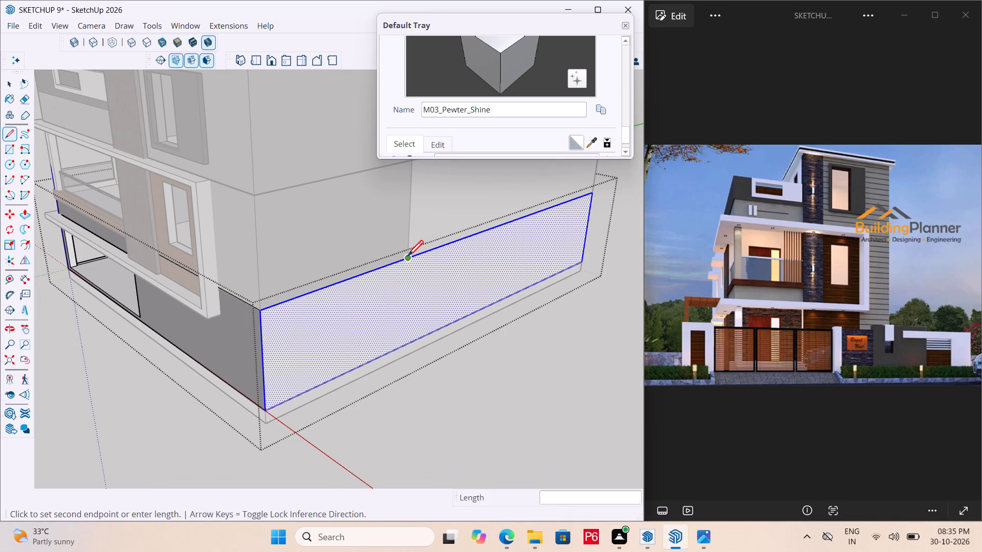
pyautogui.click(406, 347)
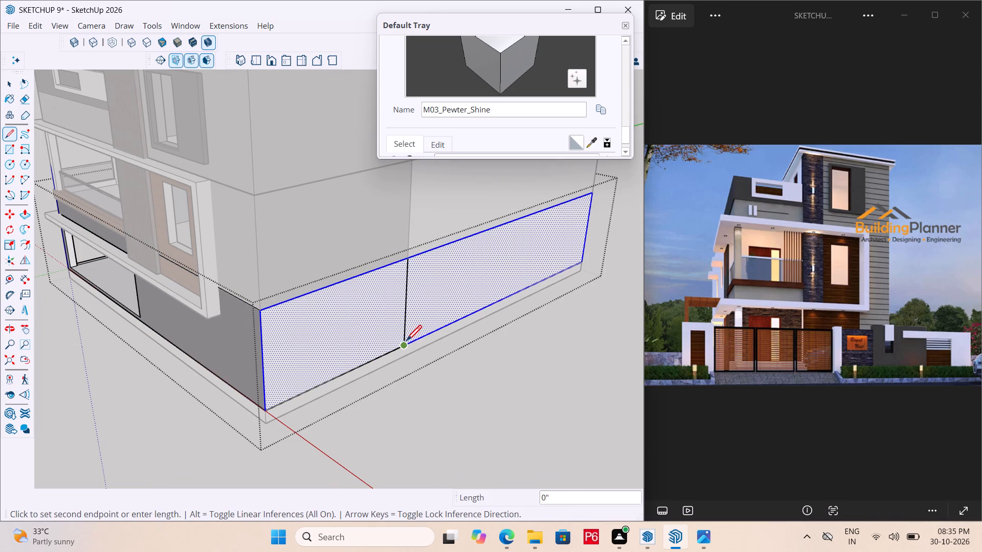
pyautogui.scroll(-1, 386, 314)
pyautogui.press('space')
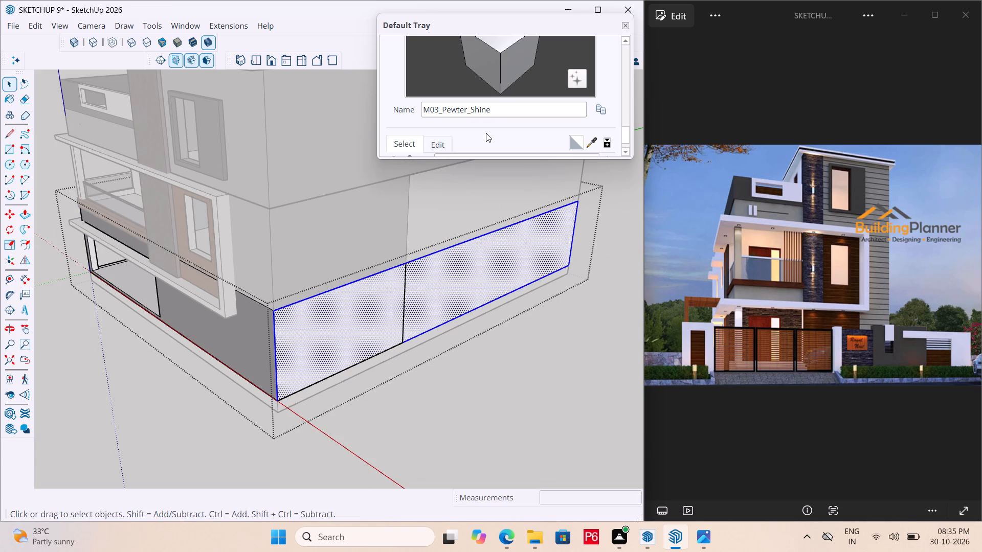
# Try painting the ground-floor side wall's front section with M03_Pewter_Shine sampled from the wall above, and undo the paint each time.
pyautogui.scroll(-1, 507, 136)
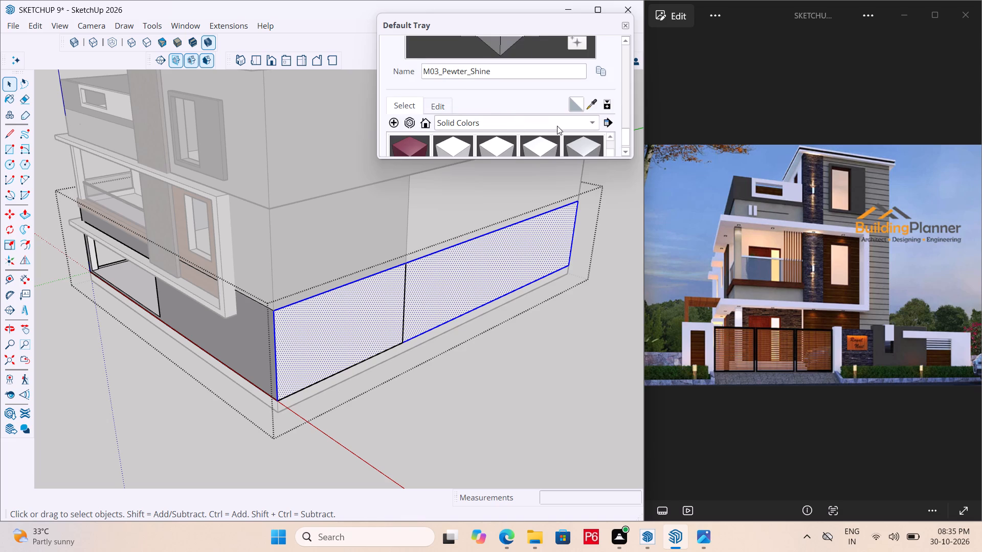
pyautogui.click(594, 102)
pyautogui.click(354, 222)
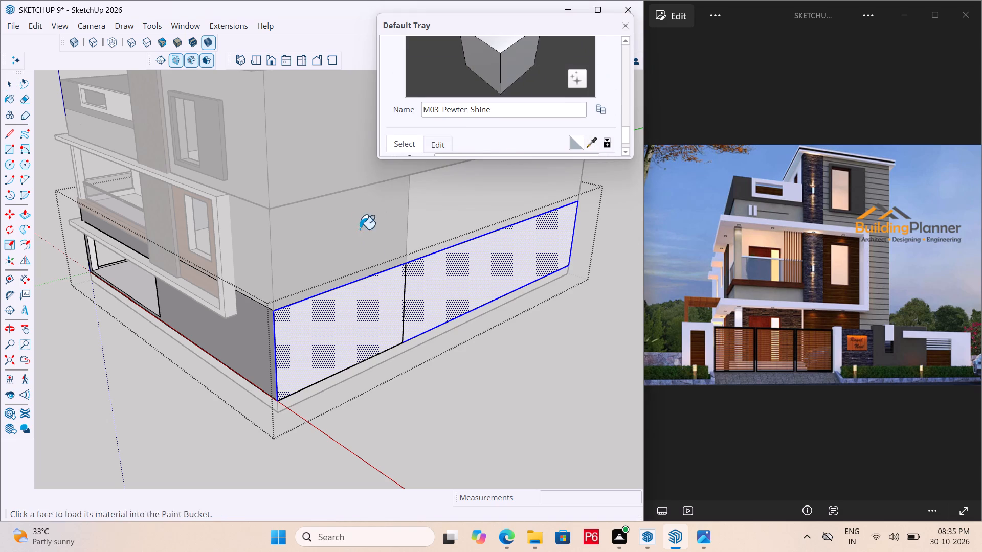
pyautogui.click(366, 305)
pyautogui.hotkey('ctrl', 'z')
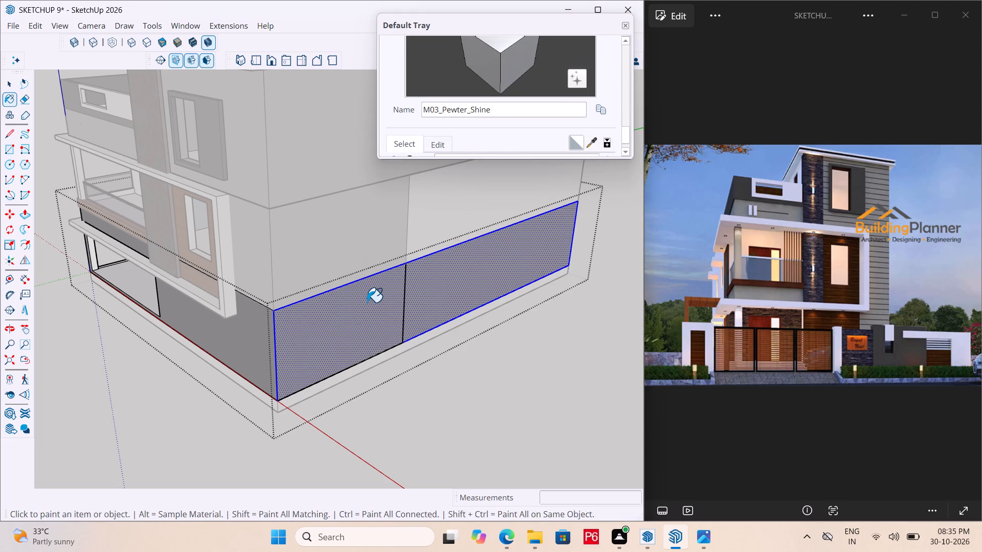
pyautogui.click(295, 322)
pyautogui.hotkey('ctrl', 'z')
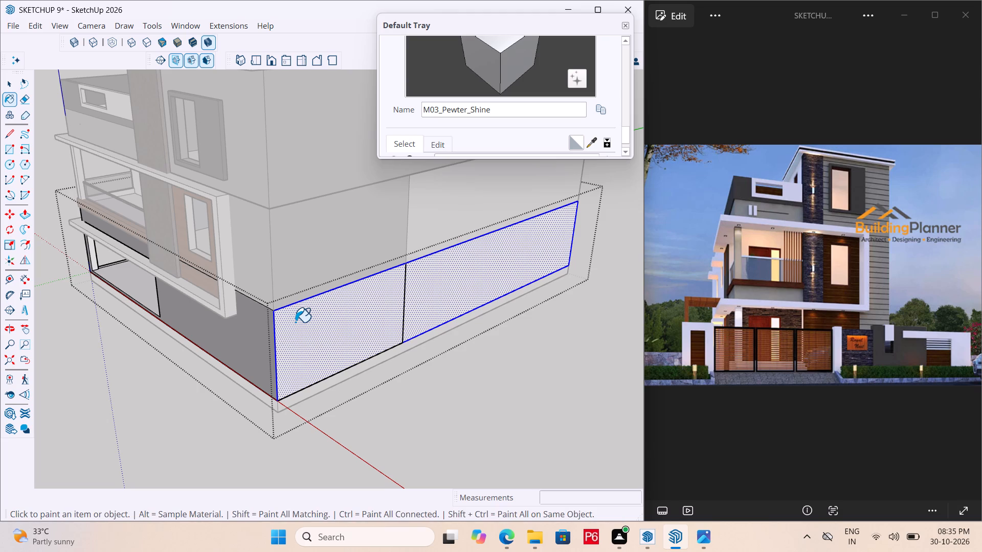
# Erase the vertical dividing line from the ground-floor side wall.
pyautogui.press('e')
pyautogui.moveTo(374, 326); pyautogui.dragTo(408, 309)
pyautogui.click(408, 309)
# Save the model and close the ground-floor walls group.
pyautogui.hotkey('ctrl', 's')
pyautogui.hotkey('ctrl', 's')
pyautogui.hotkey('ctrl', 's')
pyautogui.hotkey('ctrl', 's')
pyautogui.hotkey('ctrl', 's')
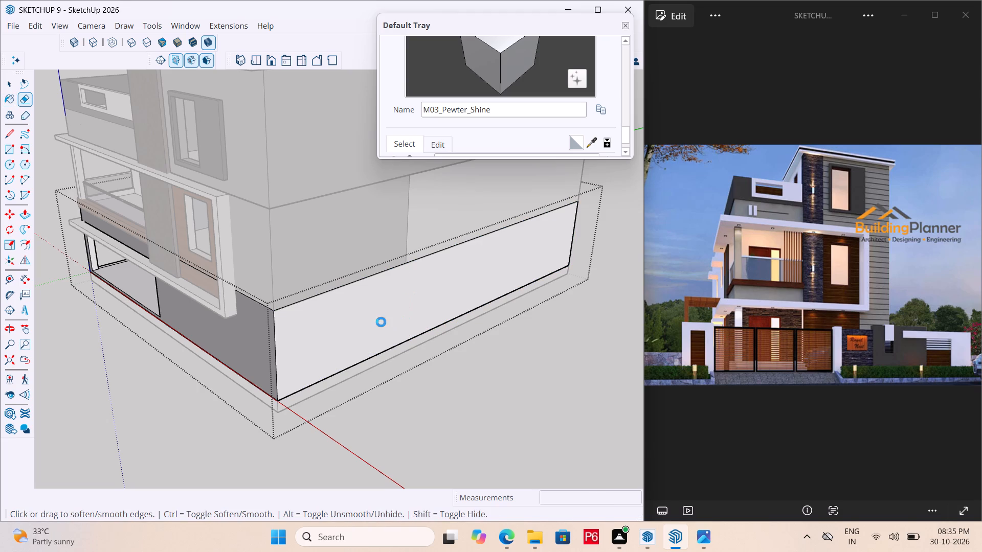
pyautogui.hotkey('ctrl', 's')
pyautogui.hotkey('ctrl', 's')
pyautogui.hotkey('ctrl', 's')
pyautogui.hotkey('ctrl', 's')
pyautogui.hotkey('ctrl', 's')
pyautogui.hotkey('ctrl', 's')
pyautogui.keyDown('ctrl'); pyautogui.scroll(-1, 313, 358); pyautogui.keyUp('ctrl')
pyautogui.hotkey('ctrl', 's')
pyautogui.hotkey('ctrl', 's')
pyautogui.keyDown('ctrl'); pyautogui.scroll(-1, 313, 361); pyautogui.keyUp('ctrl')
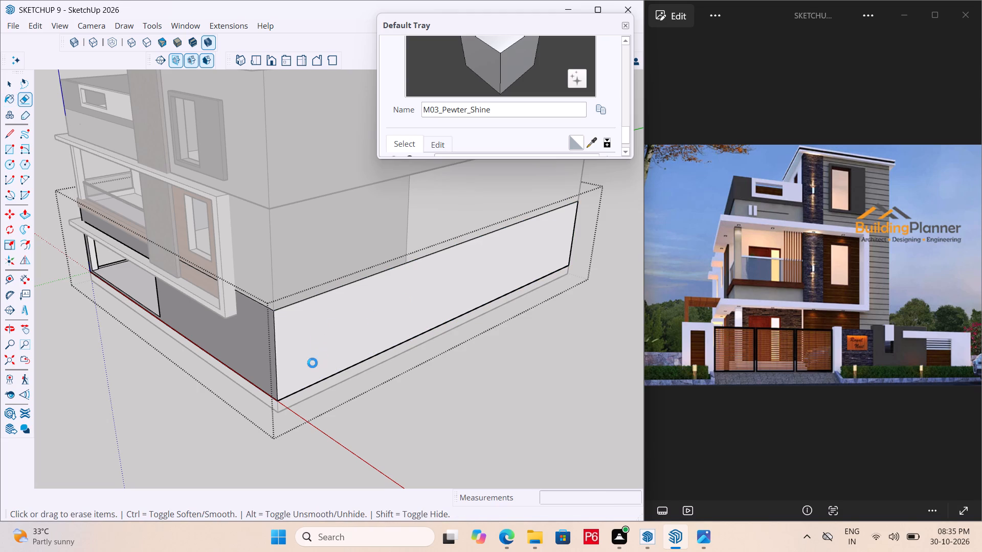
pyautogui.scroll(-11, 310, 365)
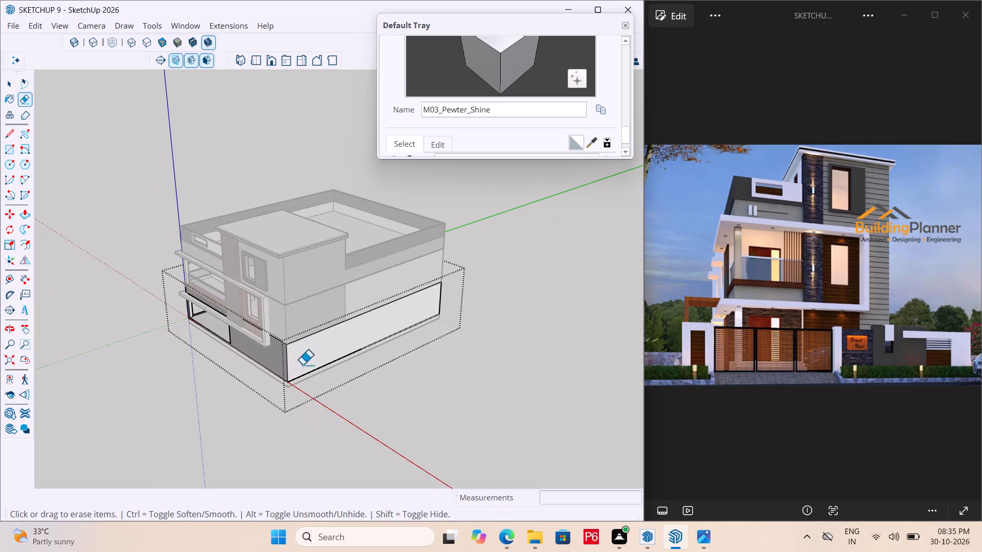
pyautogui.moveTo(320, 365); pyautogui.dragTo(335, 363, button='middle')
pyautogui.scroll(5, 335, 363)
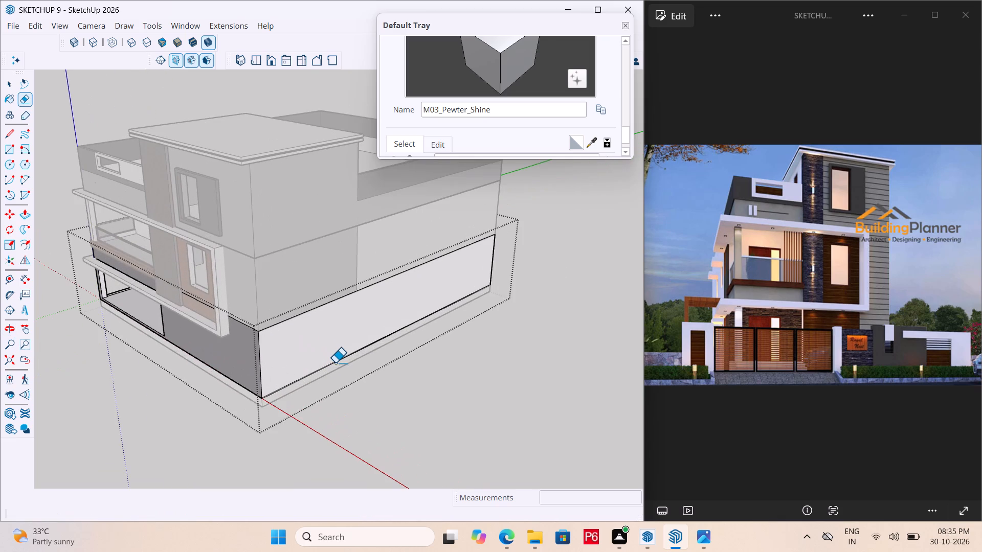
pyautogui.press('space')
pyautogui.click(560, 340)
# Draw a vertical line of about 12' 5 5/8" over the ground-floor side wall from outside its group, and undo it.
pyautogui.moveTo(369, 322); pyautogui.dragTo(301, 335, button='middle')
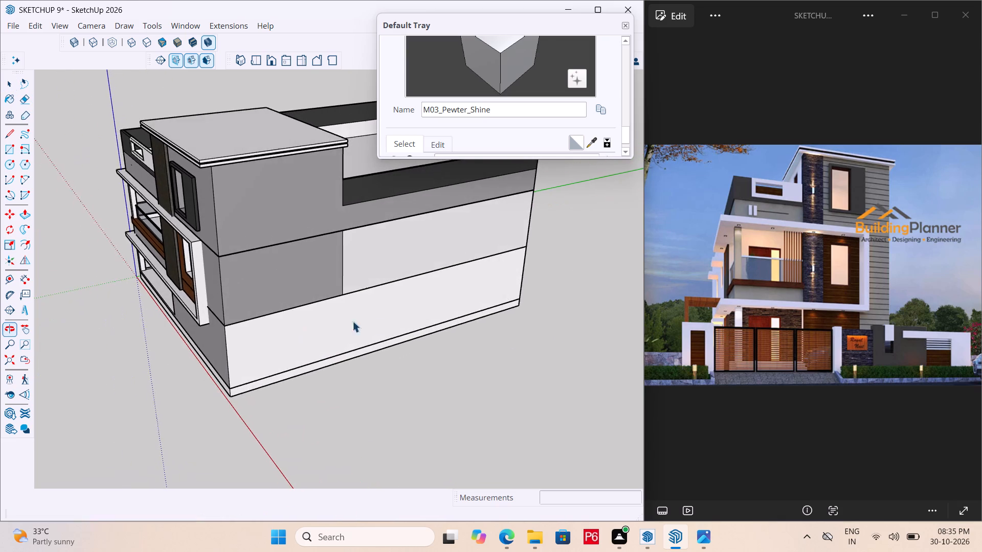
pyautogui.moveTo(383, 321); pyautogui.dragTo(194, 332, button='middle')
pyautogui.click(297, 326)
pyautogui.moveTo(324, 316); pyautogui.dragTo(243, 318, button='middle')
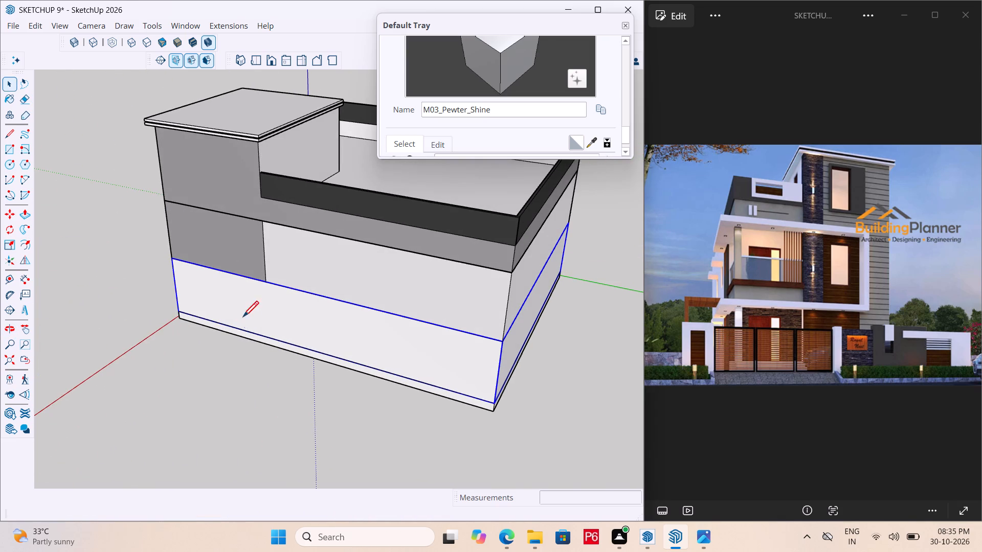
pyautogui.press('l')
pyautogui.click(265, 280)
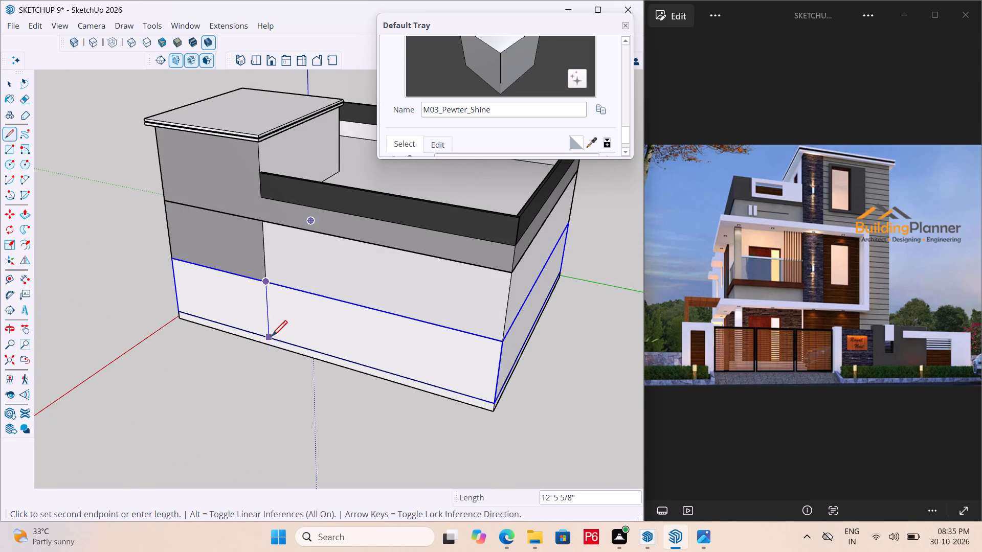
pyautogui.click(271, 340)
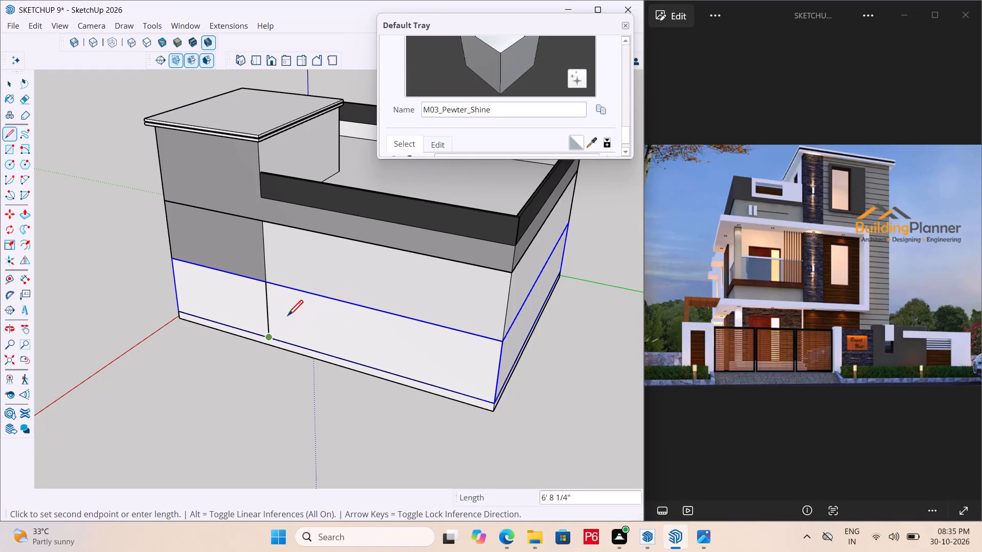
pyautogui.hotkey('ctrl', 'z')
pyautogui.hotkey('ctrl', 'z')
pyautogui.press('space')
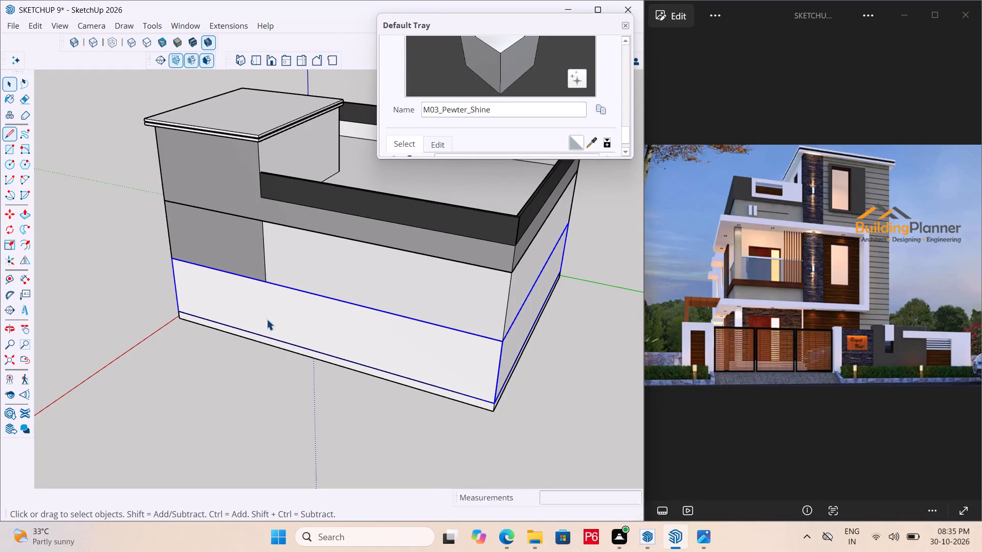
# Inside the ground-floor walls group, draw a rectangle about 21' 1" by 11' over the side wall's front section, from its upper front corner.
pyautogui.click(294, 300)
pyautogui.doubleClick(272, 298)
pyautogui.scroll(4, 264, 295)
pyautogui.press('l')
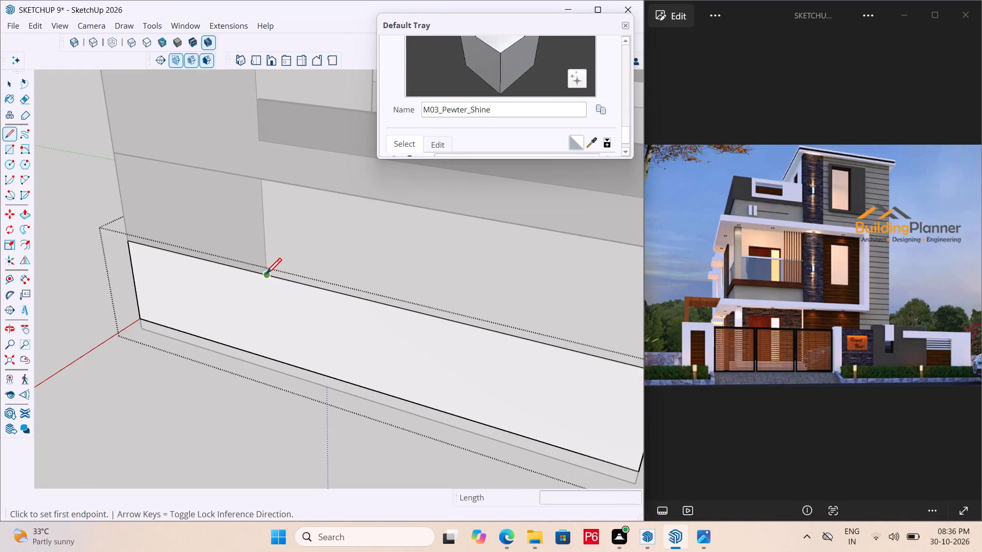
pyautogui.press('r')
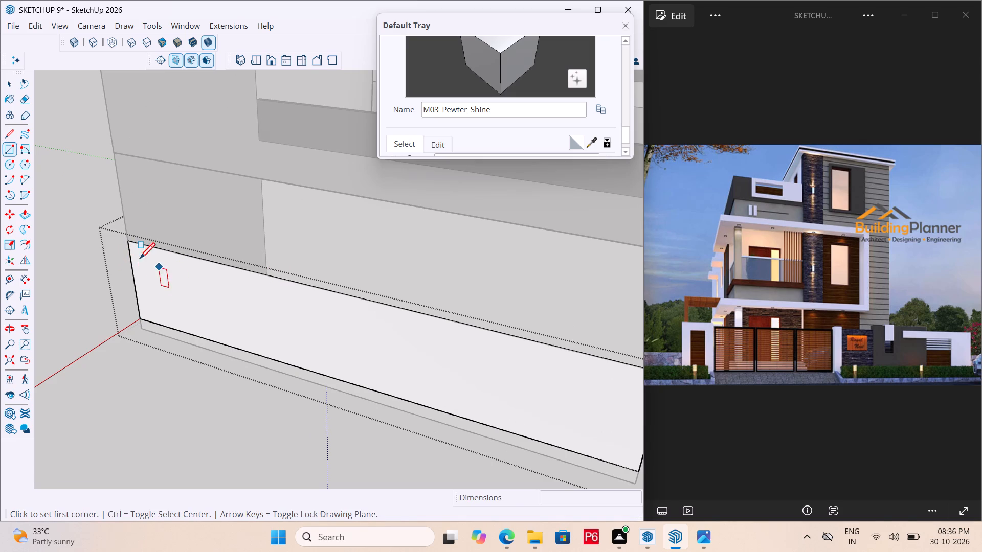
pyautogui.click(130, 243)
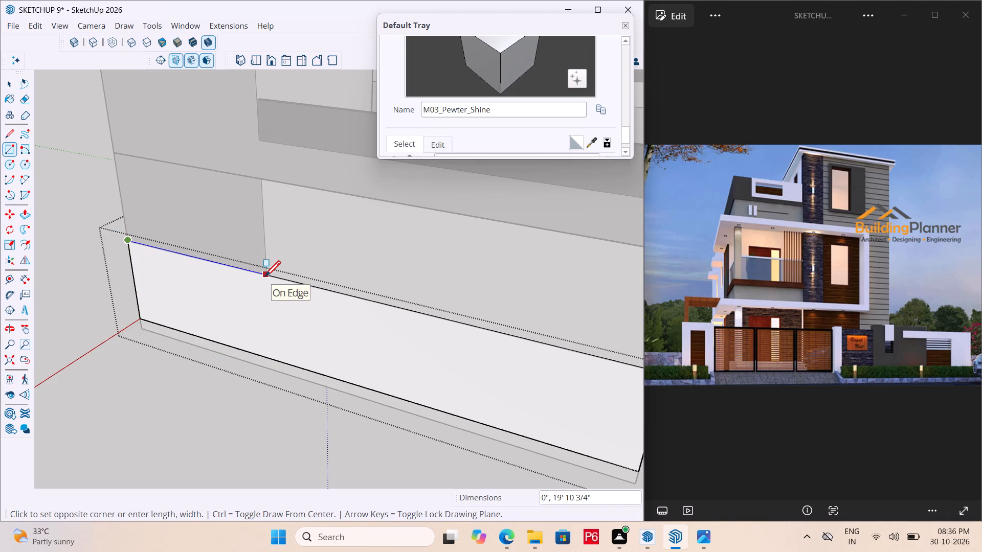
pyautogui.scroll(5, 264, 278)
pyautogui.scroll(4, 243, 323)
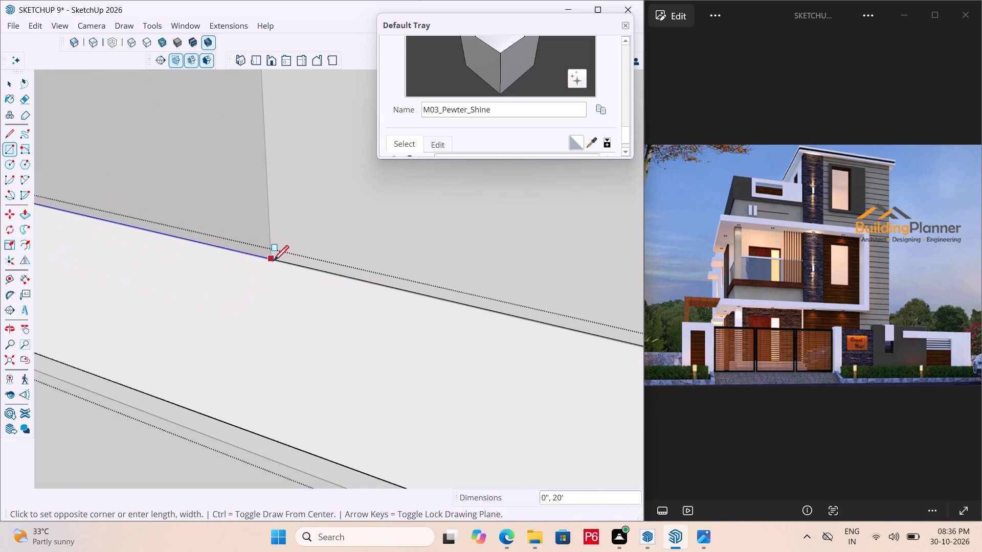
pyautogui.scroll(-4, 288, 294)
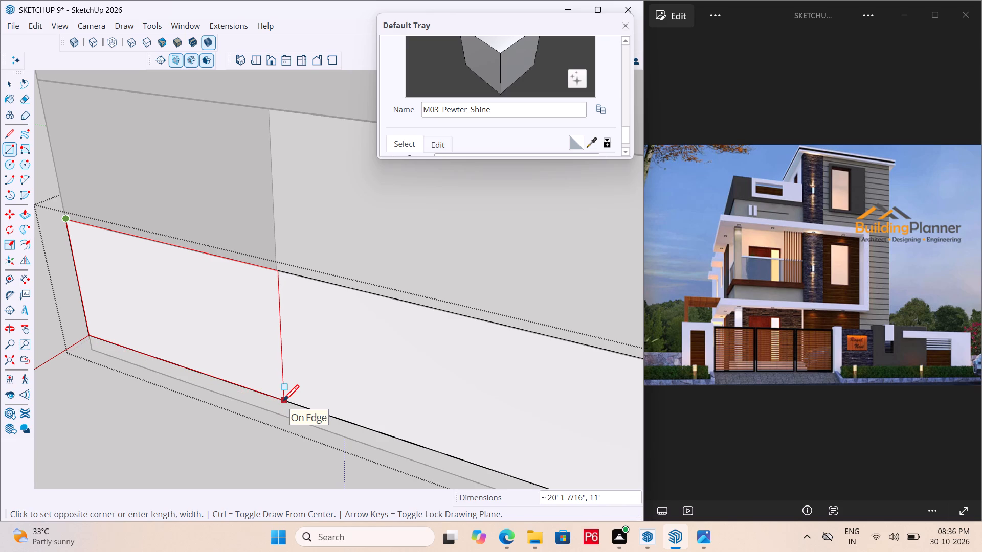
pyautogui.moveTo(283, 401); pyautogui.dragTo(356, 307, button='middle')
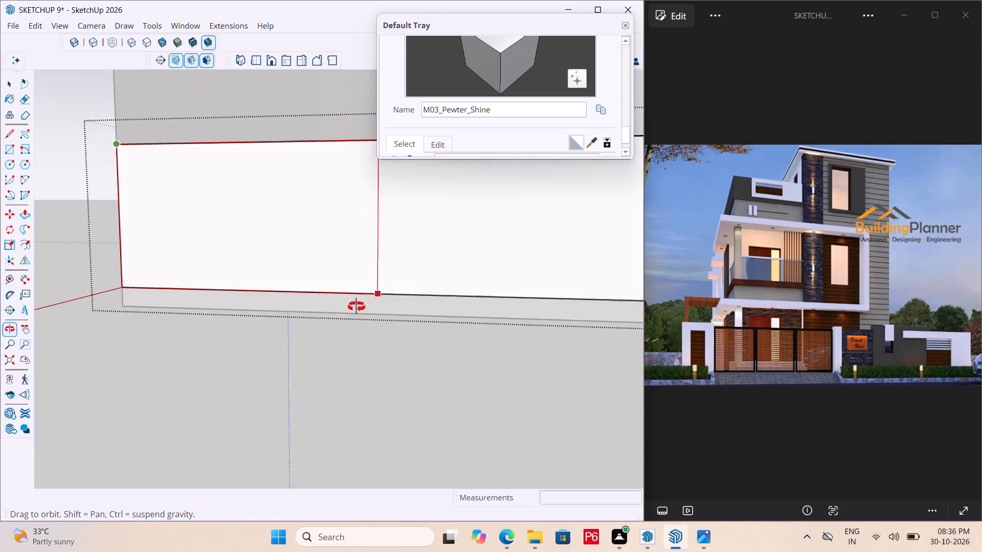
pyautogui.moveTo(356, 307); pyautogui.dragTo(266, 317, button='middle')
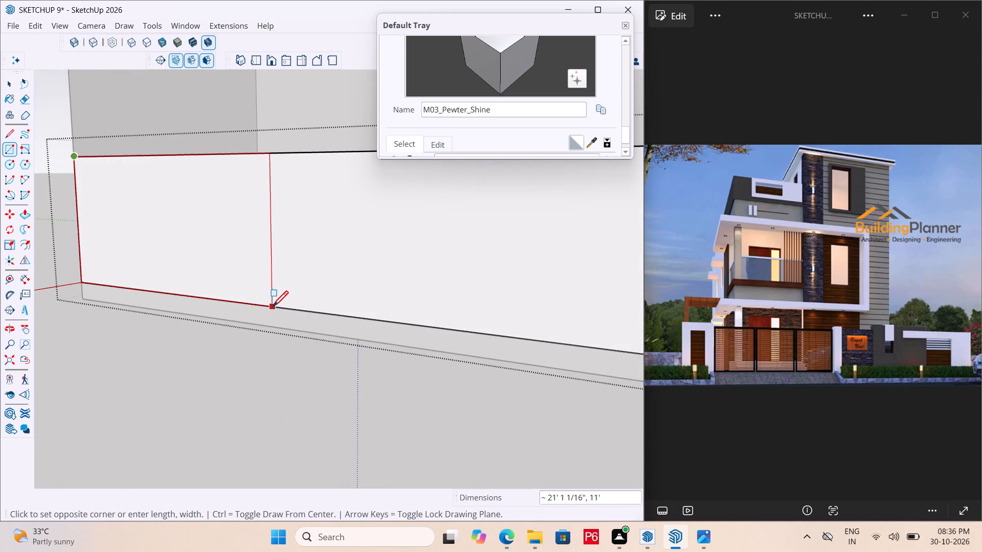
pyautogui.click(273, 308)
pyautogui.scroll(-1, 273, 325)
pyautogui.moveTo(273, 325); pyautogui.dragTo(344, 380, button='middle')
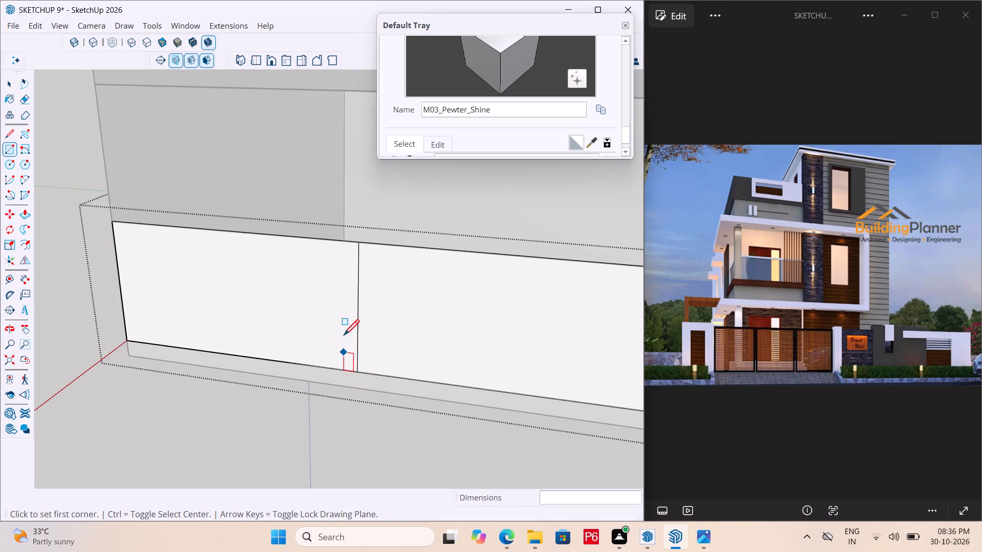
# Scale the side wall's new front face along green to about 0.93, aligning its dividing edge with the grey section above, and save.
pyautogui.press('s')
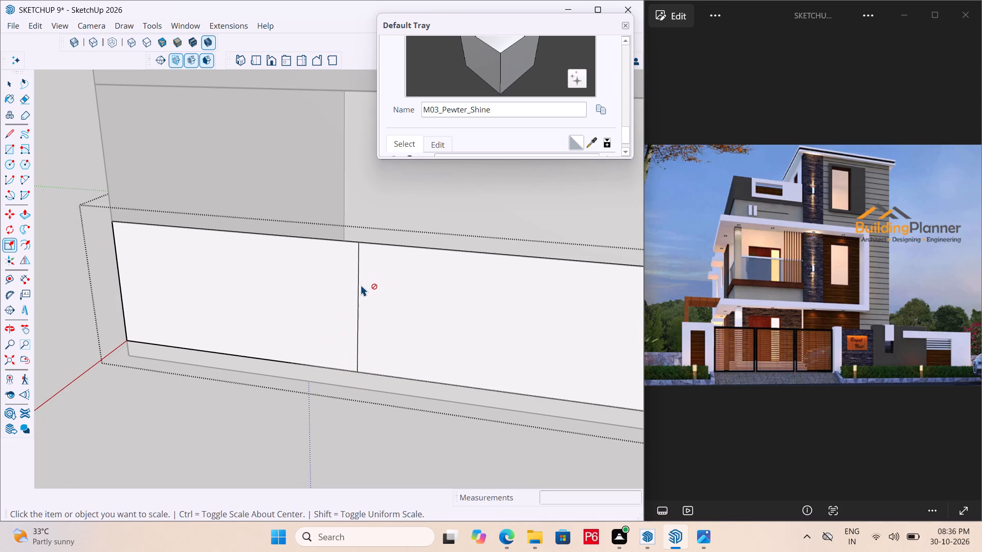
pyautogui.press('space')
pyautogui.click(339, 288)
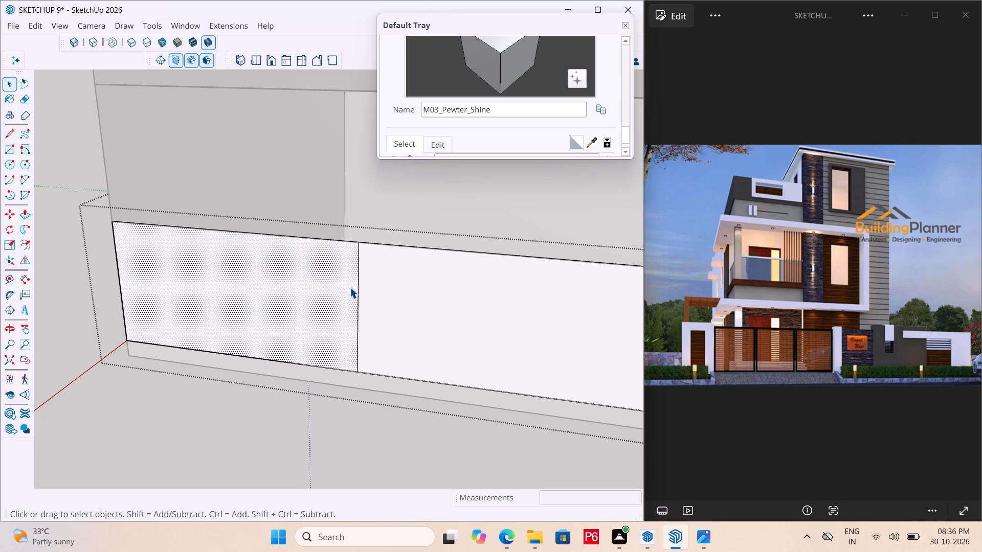
pyautogui.press('s')
pyautogui.click(360, 310)
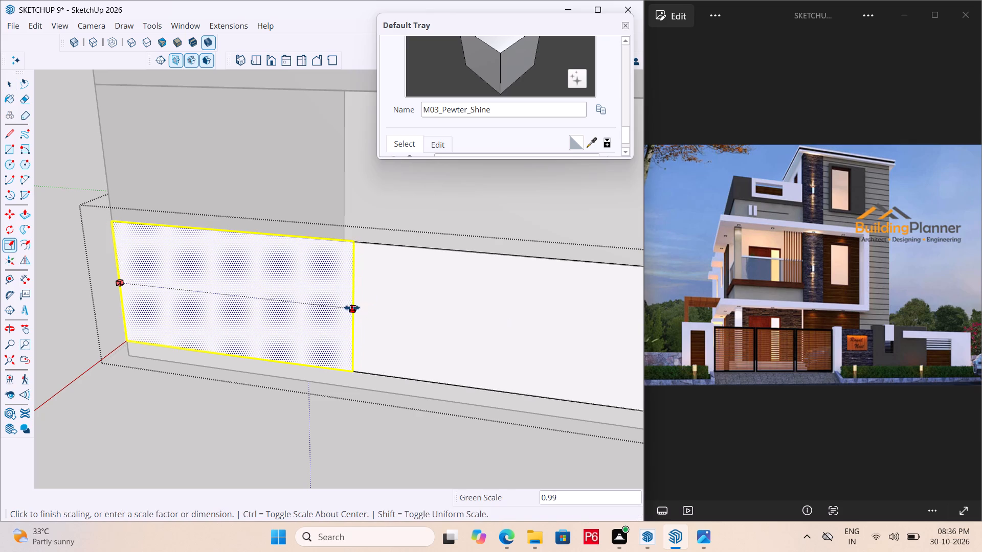
pyautogui.click(344, 203)
pyautogui.scroll(-5, 138, 305)
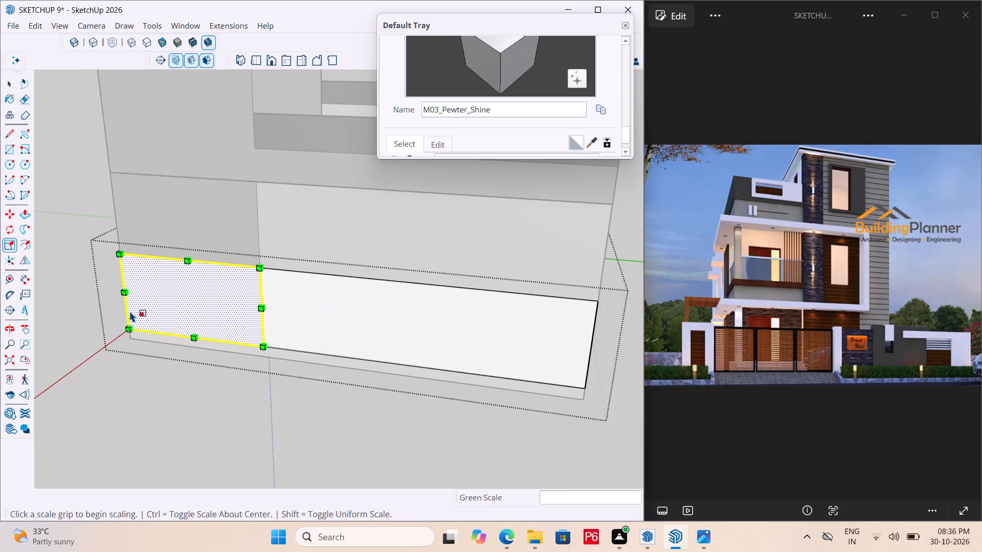
pyautogui.hotkey('ctrl', 's')
pyautogui.hotkey('ctrl', 's')
pyautogui.hotkey('ctrl', 's')
pyautogui.hotkey('ctrl', 's')
# Paint the ground-floor side wall's front section with the M03_Pewter_Shine material sampled from the wall above.
pyautogui.press('space')
pyautogui.scroll(-2, 198, 336)
pyautogui.moveTo(192, 355); pyautogui.dragTo(453, 359, button='middle')
pyautogui.scroll(-1, 194, 355)
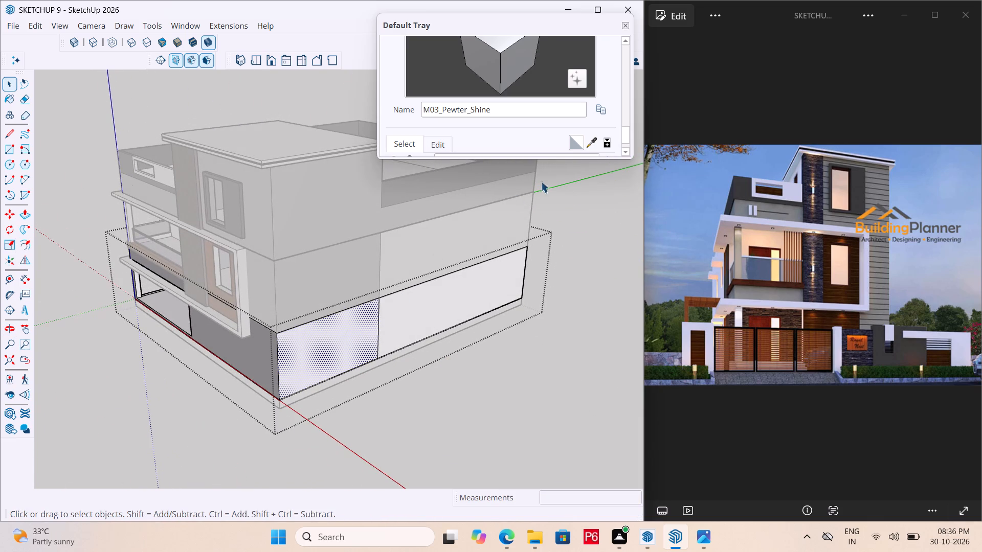
pyautogui.click(595, 139)
pyautogui.click(370, 254)
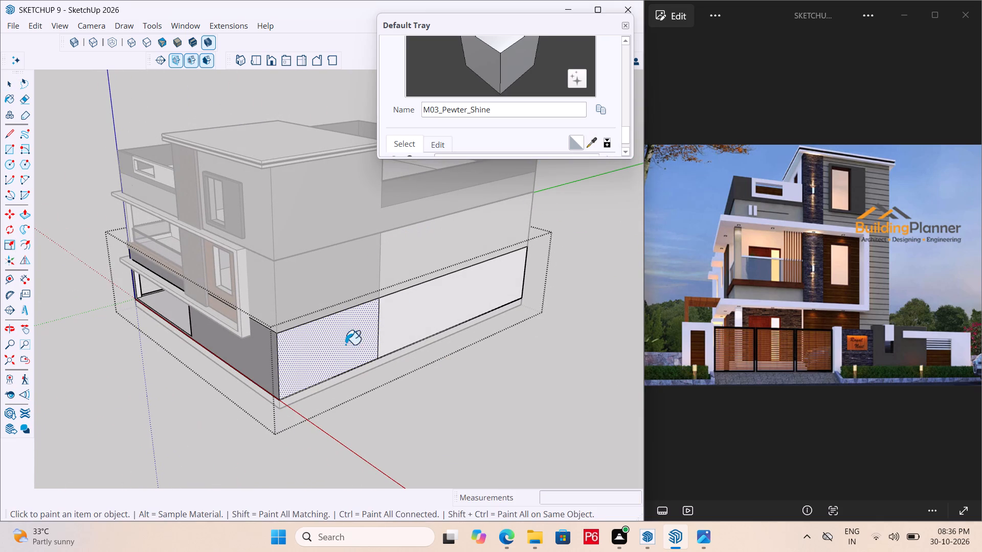
pyautogui.click(345, 344)
# Save the model and close the ground-floor walls group.
pyautogui.hotkey('ctrl', 's')
pyautogui.hotkey('ctrl', 's')
pyautogui.hotkey('ctrl', 's')
pyautogui.hotkey('ctrl', 's')
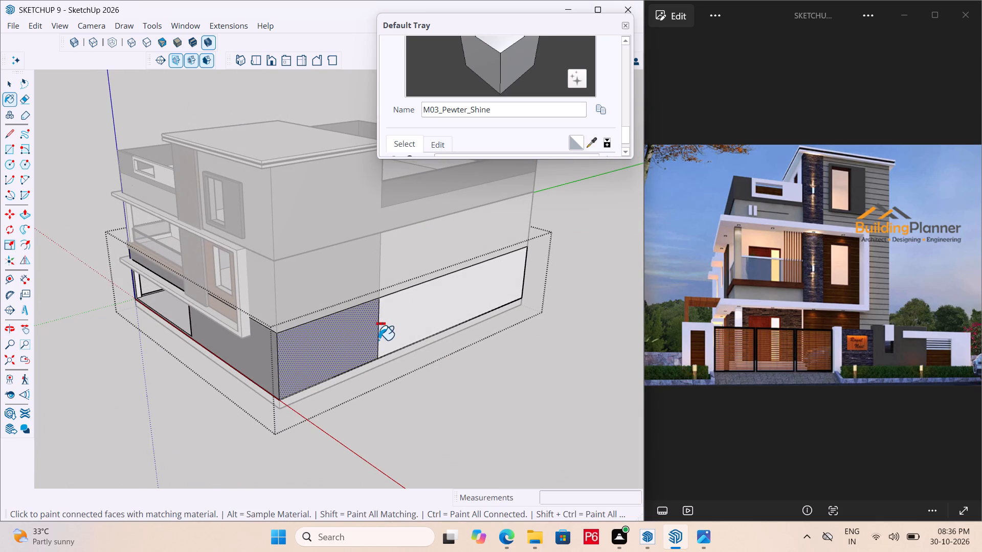
pyautogui.press('space')
pyautogui.click(435, 369)
pyautogui.press('space')
pyautogui.scroll(-2, 397, 363)
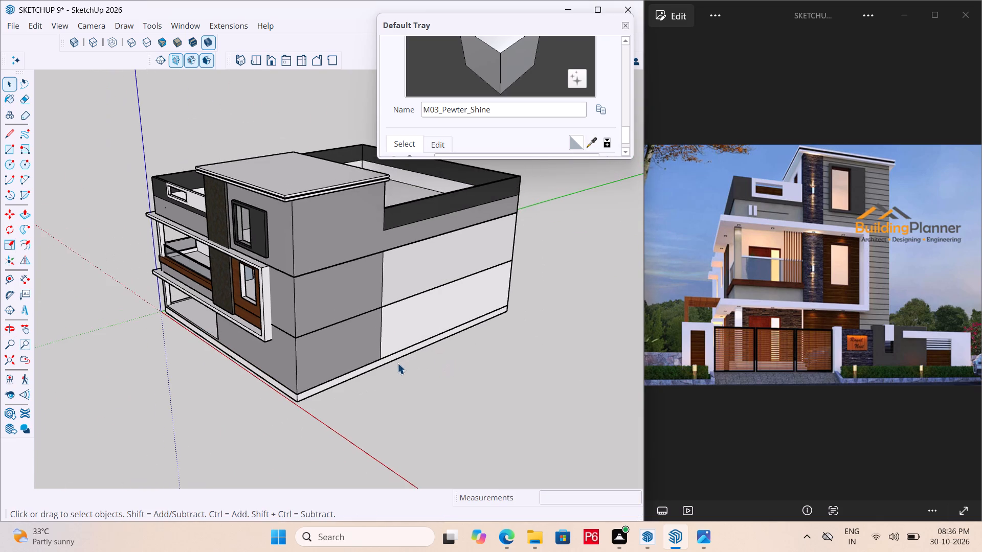
# Examine the front facade's windows and wall finishes, and the floor joint at the building's front corner.
pyautogui.moveTo(340, 330); pyautogui.dragTo(505, 281, button='middle')
pyautogui.scroll(1, 333, 175)
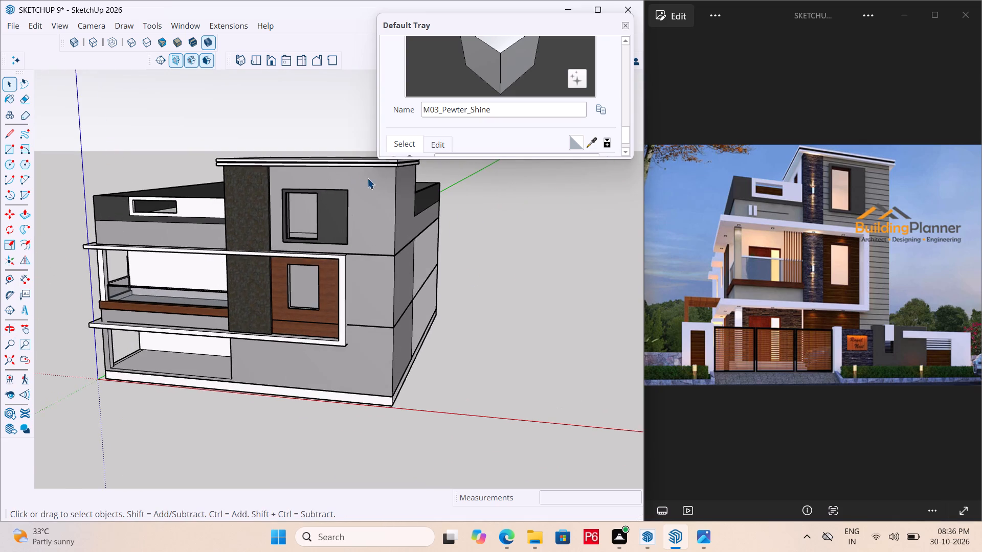
pyautogui.scroll(4, 376, 181)
pyautogui.moveTo(364, 241); pyautogui.dragTo(319, 308, button='middle')
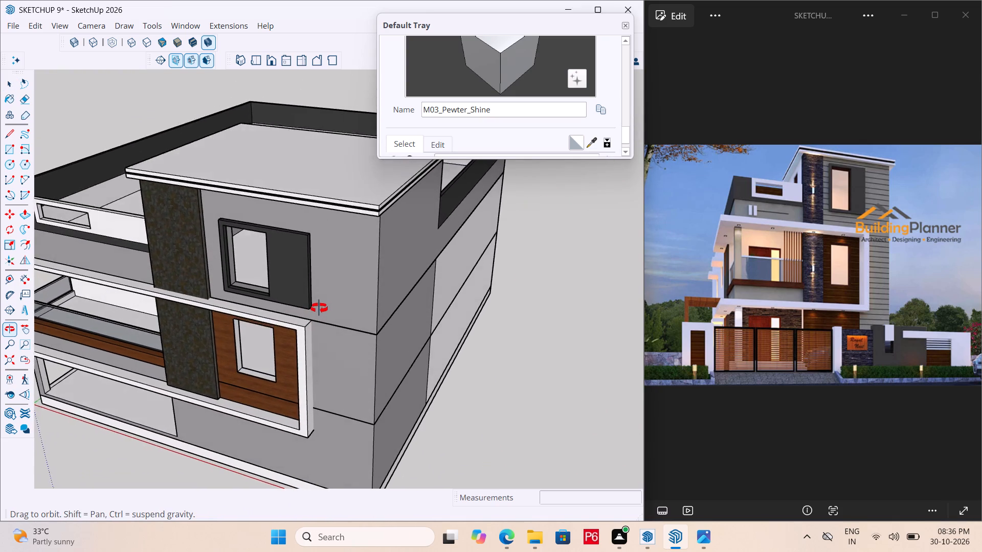
pyautogui.moveTo(319, 308); pyautogui.dragTo(320, 274, button='middle')
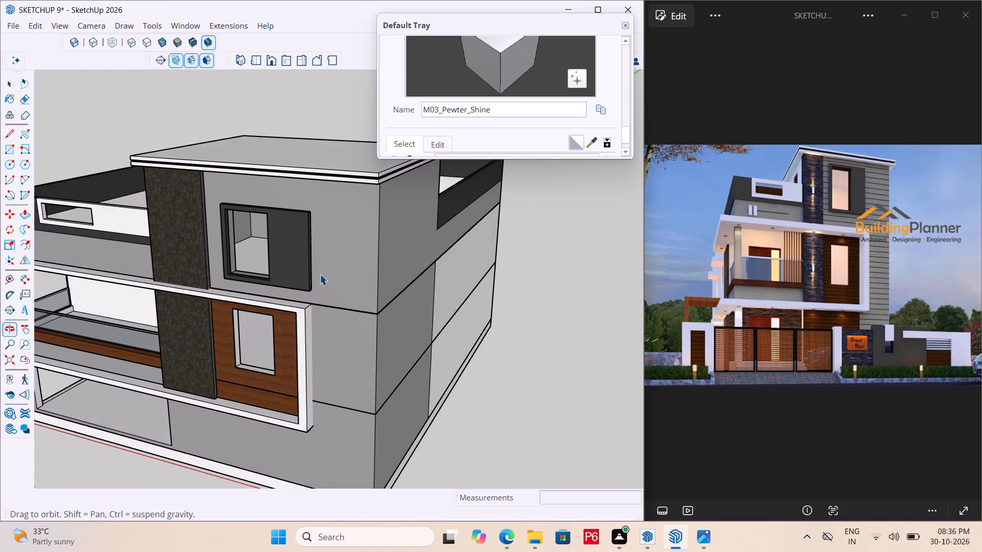
pyautogui.scroll(4, 327, 277)
pyautogui.scroll(-5, 324, 157)
pyautogui.scroll(5, 274, 348)
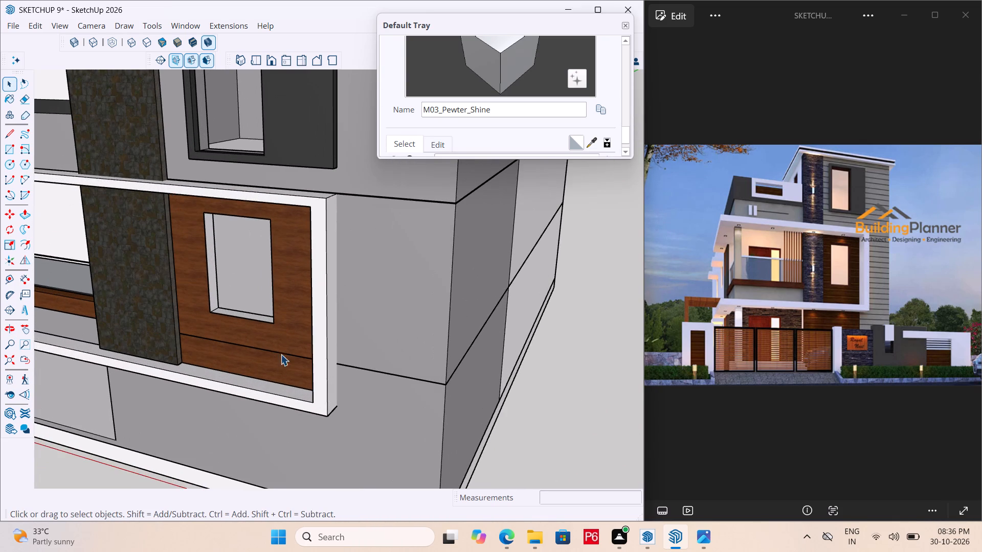
pyautogui.scroll(-9, 331, 334)
pyautogui.moveTo(310, 317); pyautogui.dragTo(298, 331, button='middle')
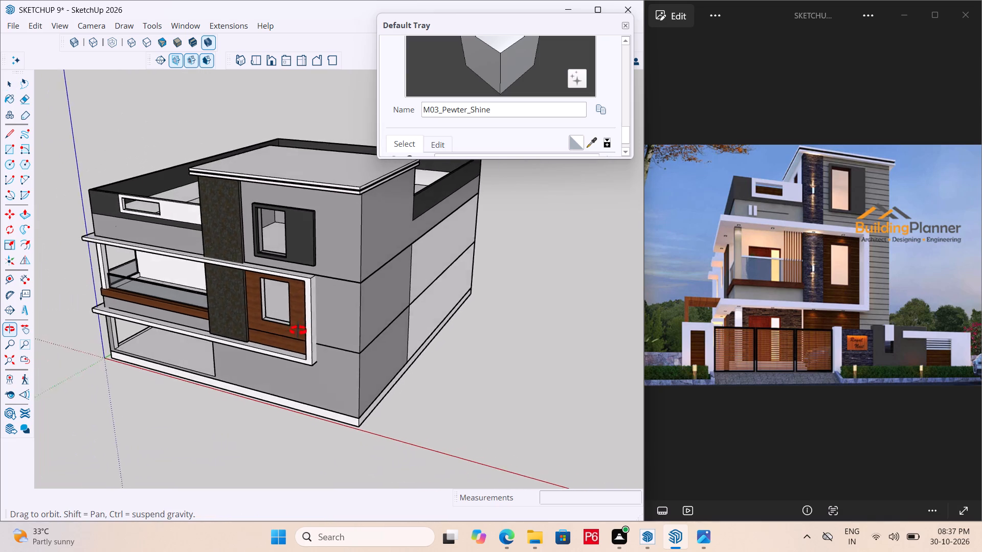
pyautogui.moveTo(298, 331); pyautogui.dragTo(202, 331, button='middle')
pyautogui.scroll(20, 347, 300)
pyautogui.scroll(1, 347, 300)
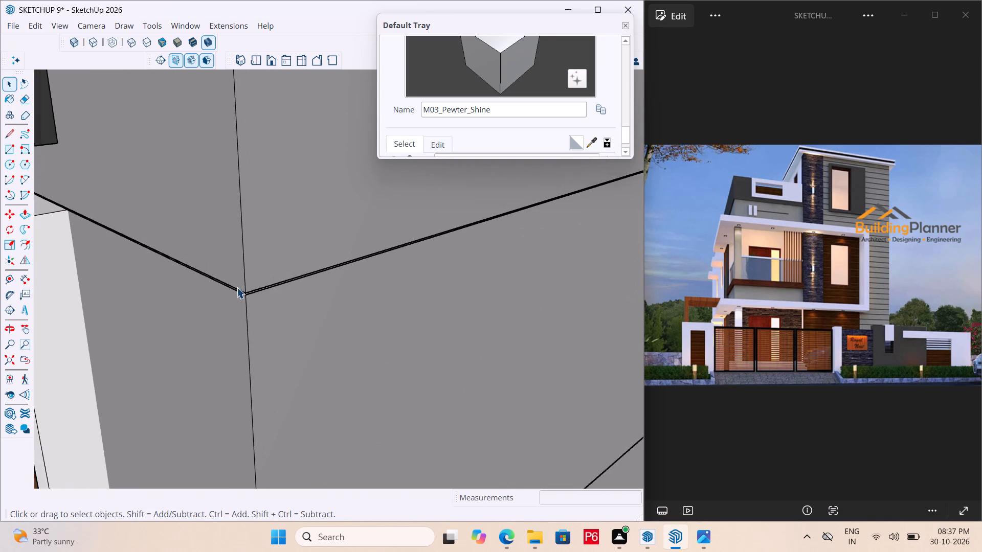
pyautogui.scroll(14, 237, 287)
pyautogui.scroll(-6, 282, 300)
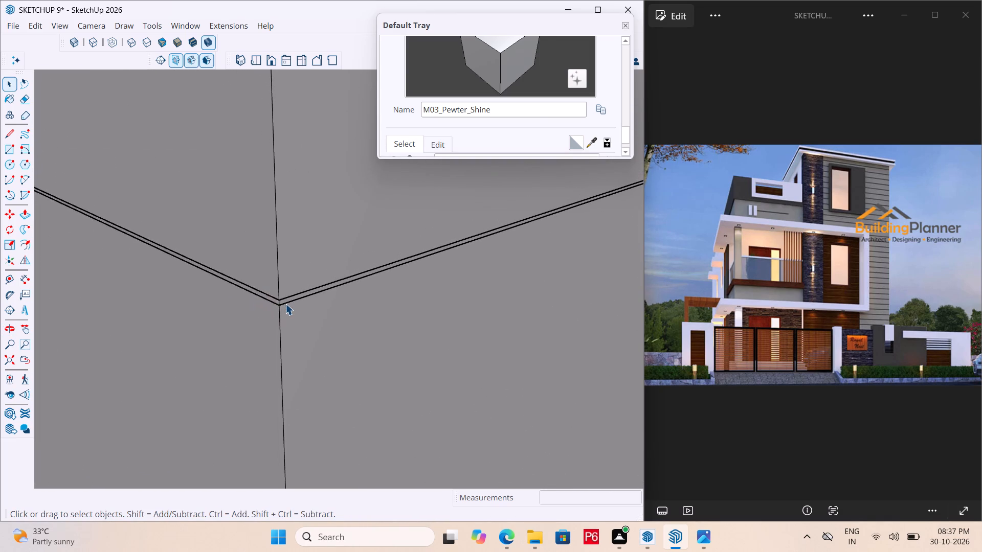
pyautogui.scroll(-18, 285, 304)
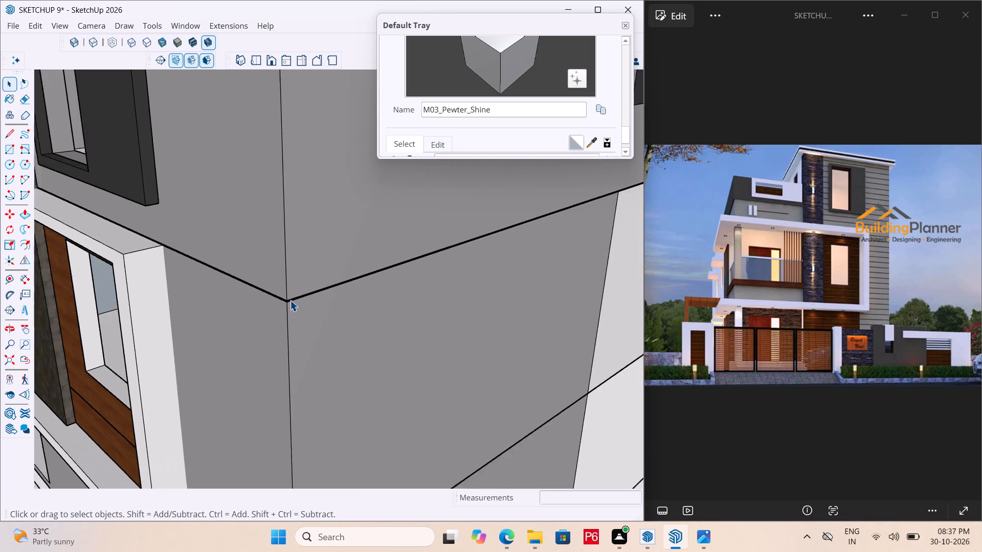
pyautogui.scroll(-12, 290, 300)
# Save the model.
pyautogui.hotkey('ctrl', 's')
pyautogui.hotkey('ctrl', 's')
pyautogui.hotkey('ctrl', 's')
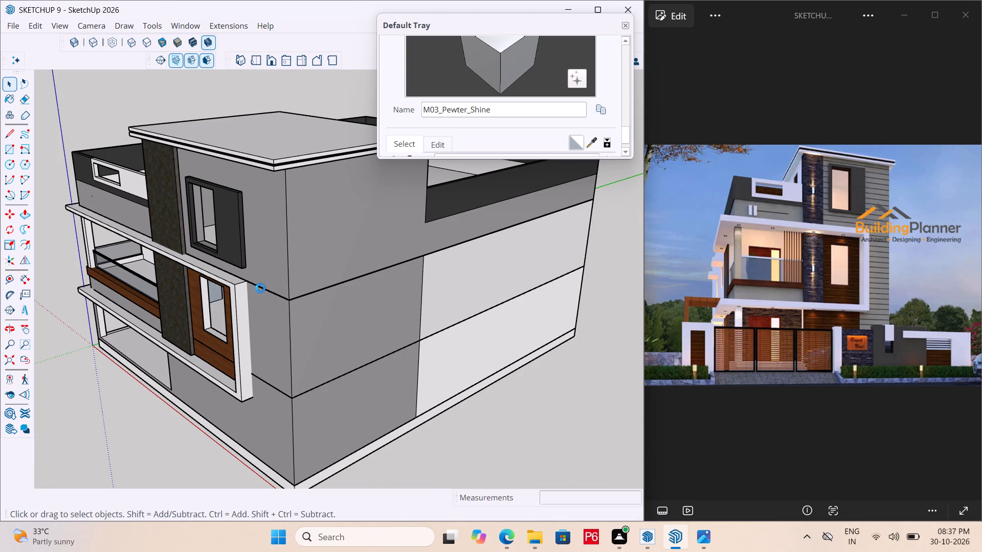
pyautogui.hotkey('ctrl', 's')
# Draw a rectangle about 31' 5 5/8" high and 7' 1 5/16" wide on the front wall, from the base corner to the upper window box's top corner.
pyautogui.keyDown('ctrl'); pyautogui.moveTo(267, 273); pyautogui.dragTo(320, 246, button='middle'); pyautogui.keyUp('ctrl')
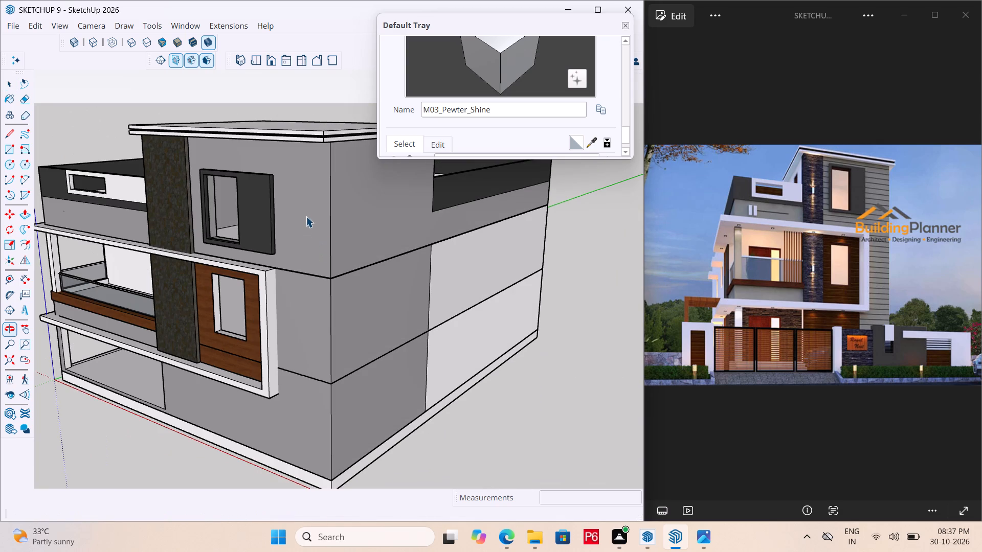
pyautogui.press('r')
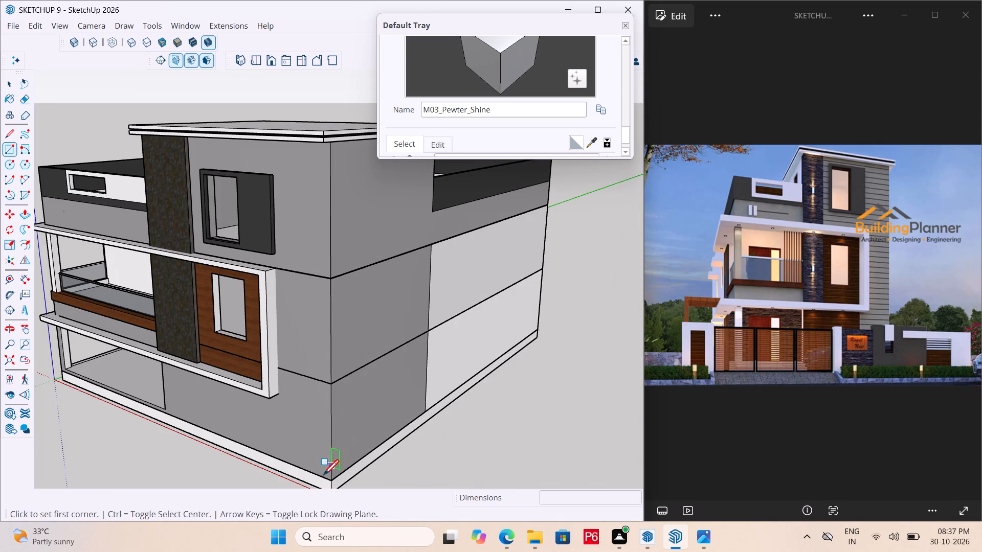
pyautogui.click(331, 479)
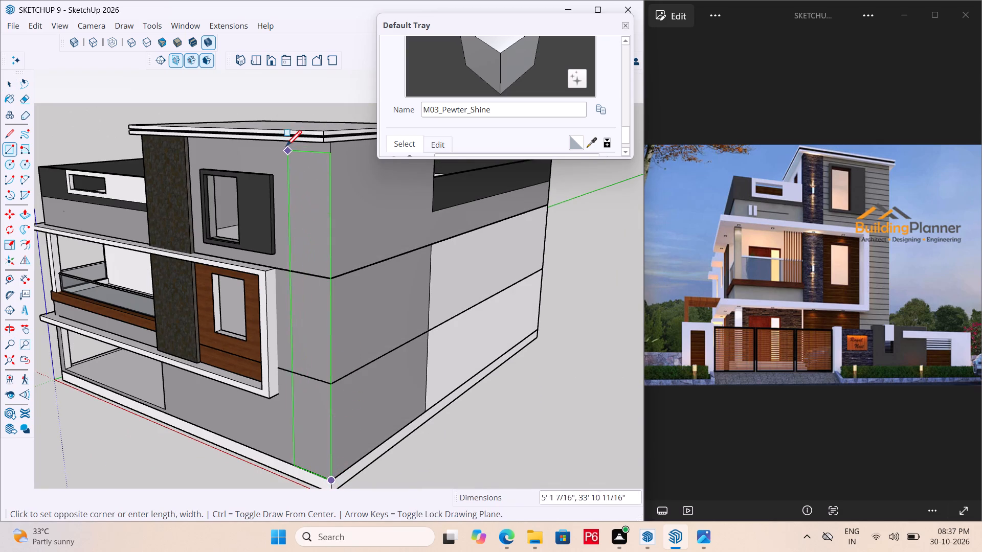
pyautogui.scroll(6, 286, 146)
pyautogui.scroll(4, 255, 193)
pyautogui.click(271, 194)
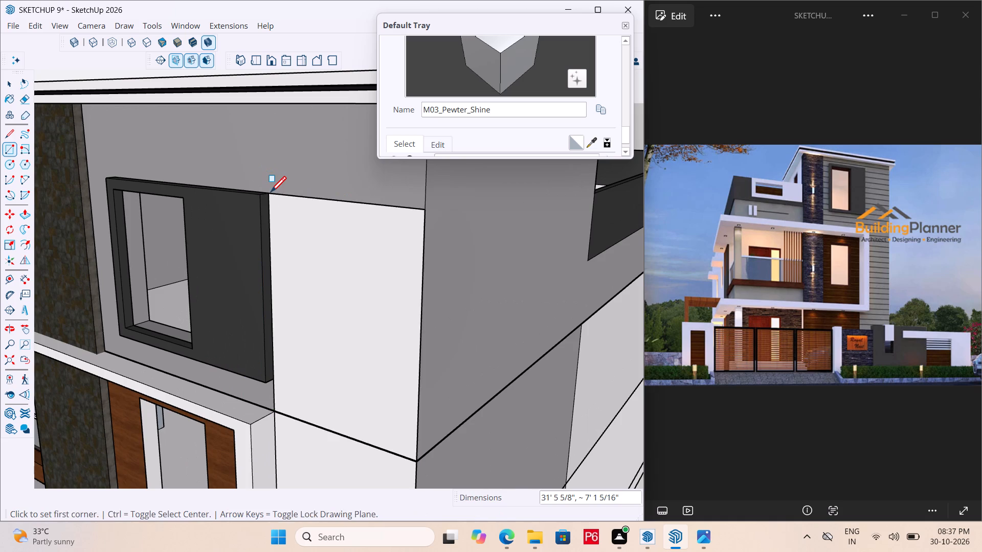
# Make the tall corner rectangle on the front wall, with its edges, a group.
pyautogui.press('space')
pyautogui.scroll(-7, 212, 166)
pyautogui.doubleClick(280, 237)
pyautogui.rightClick(281, 237)
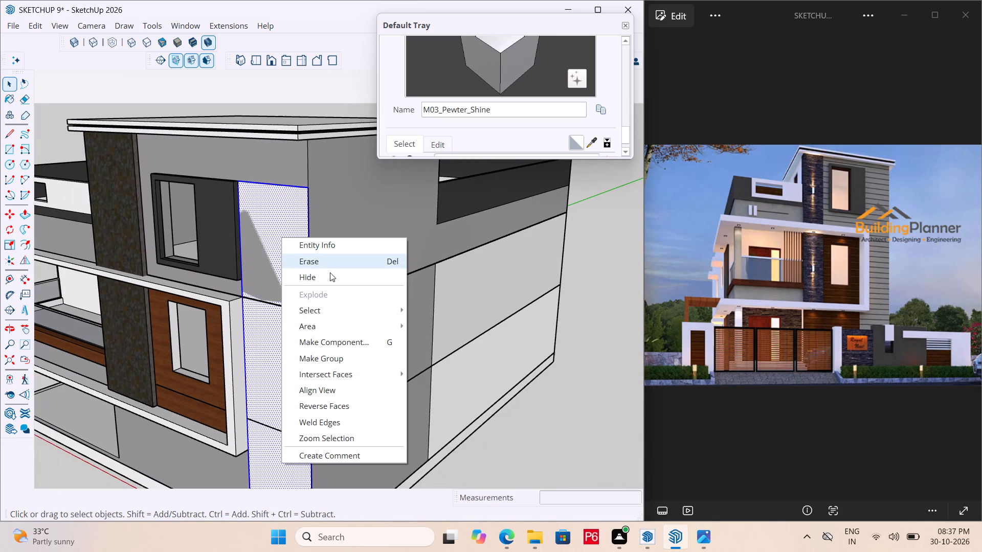
pyautogui.click(344, 356)
# Open the tall corner rectangle's group on the front wall and extrude its face outward by 0.6".
pyautogui.click(293, 261)
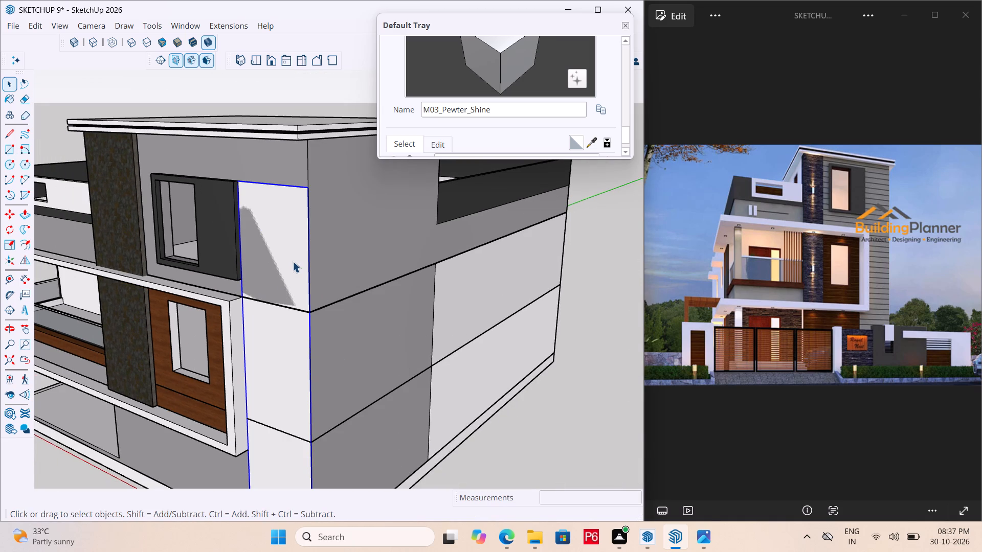
pyautogui.doubleClick(280, 252)
pyautogui.click(265, 241)
pyautogui.press('p')
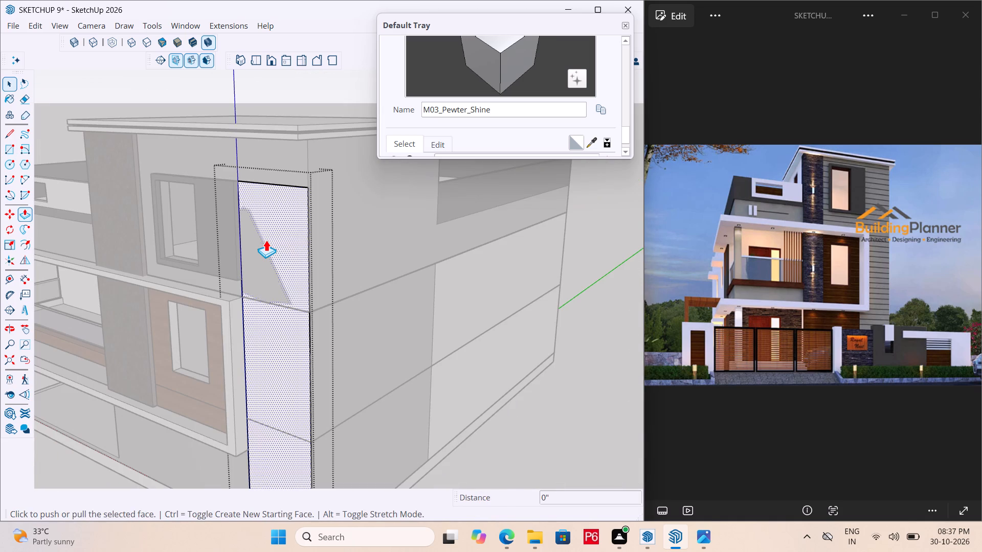
pyautogui.click(266, 240)
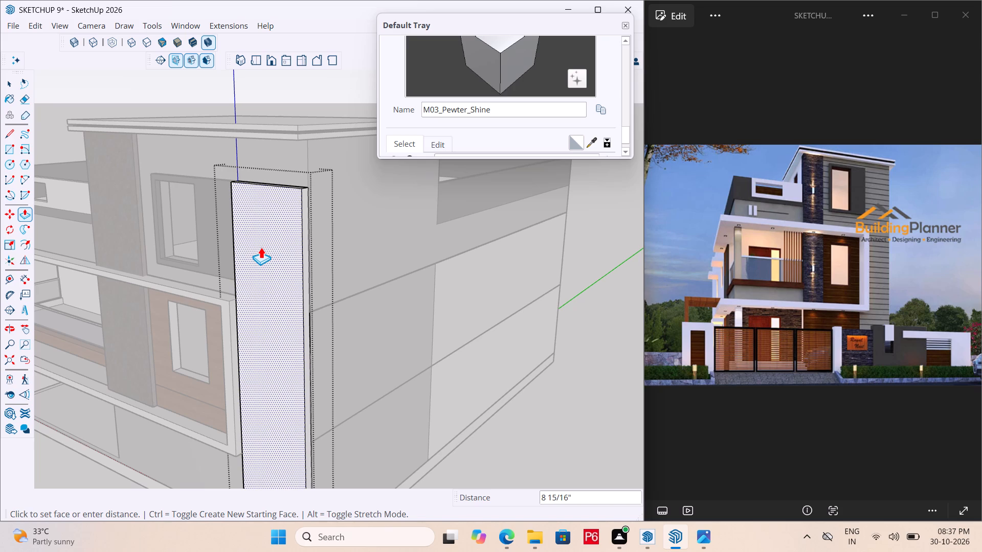
pyautogui.write('0.6"')
pyautogui.press('Return')
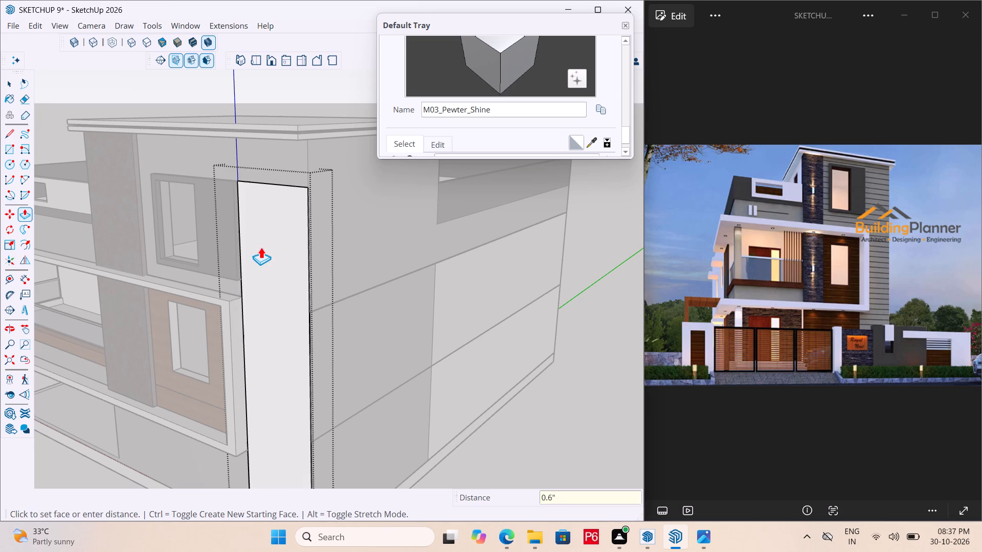
# Extend the thin top face of the corner panel upward 3' 5 5/8" to the underside of the roof slab.
pyautogui.moveTo(285, 195); pyautogui.dragTo(233, 306, button='middle')
pyautogui.scroll(15, 233, 305)
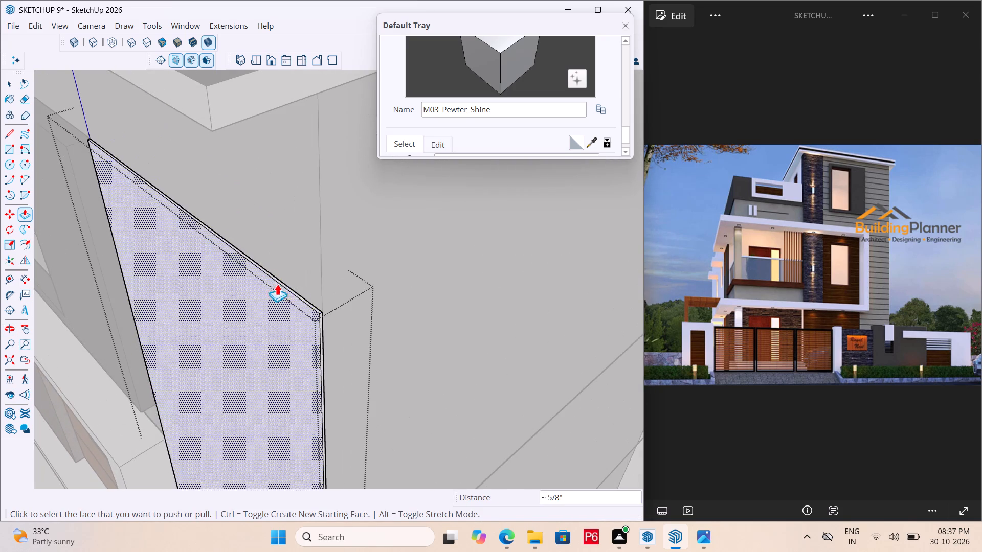
pyautogui.scroll(11, 295, 288)
pyautogui.click(315, 305)
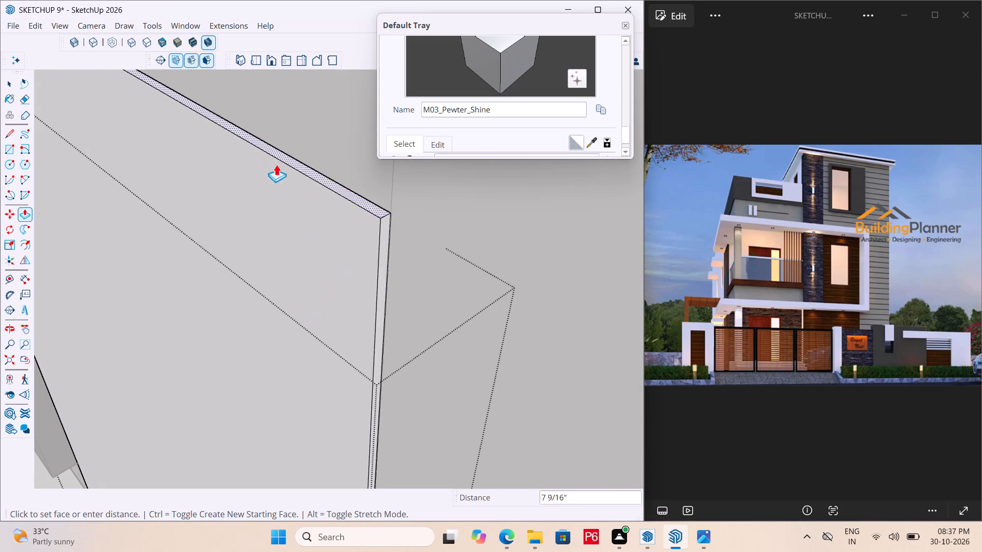
pyautogui.scroll(-14, 271, 164)
pyautogui.scroll(-12, 277, 203)
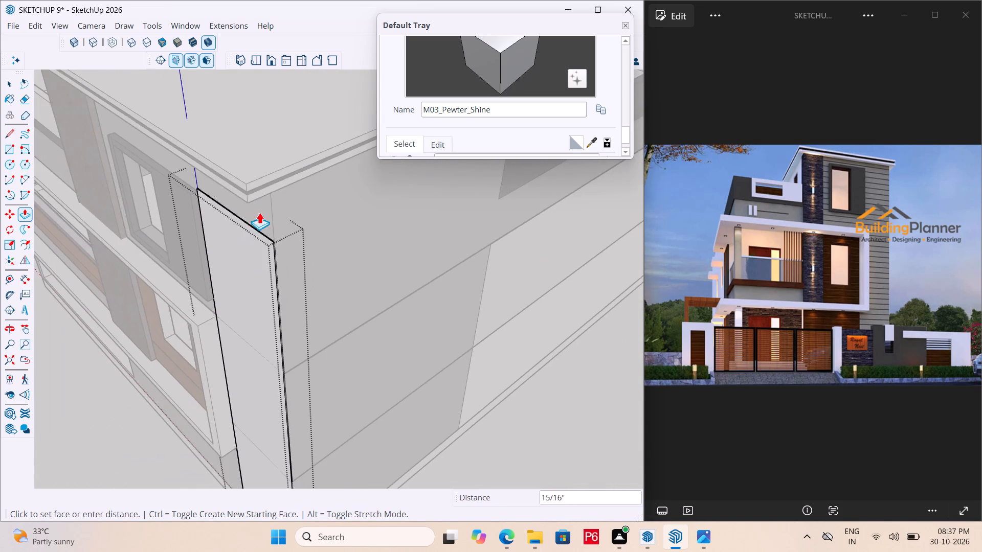
pyautogui.moveTo(259, 211); pyautogui.dragTo(281, 29, button='middle')
pyautogui.scroll(-10, 226, 247)
pyautogui.scroll(5, 244, 199)
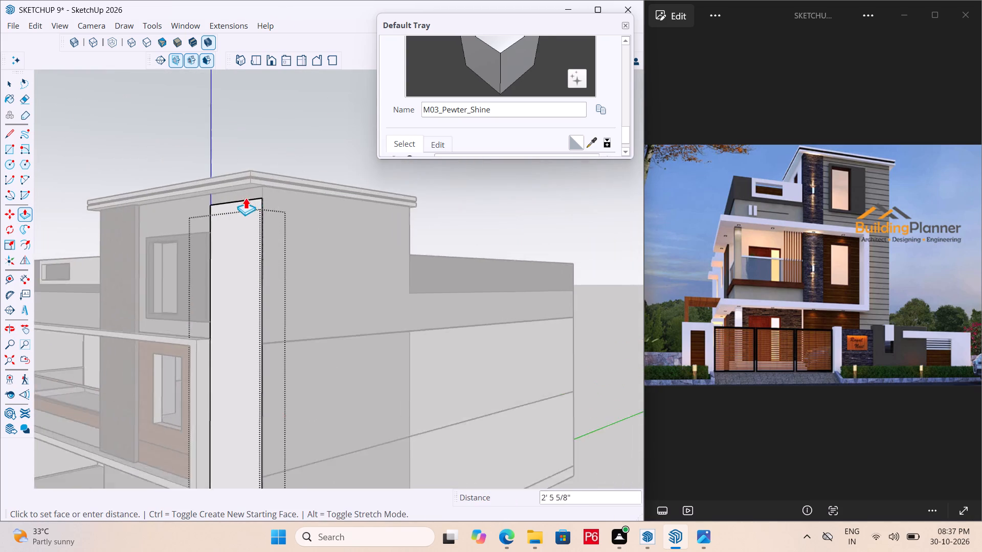
pyautogui.scroll(13, 245, 197)
pyautogui.moveTo(259, 175); pyautogui.dragTo(270, 95, button='middle')
pyautogui.click(240, 128)
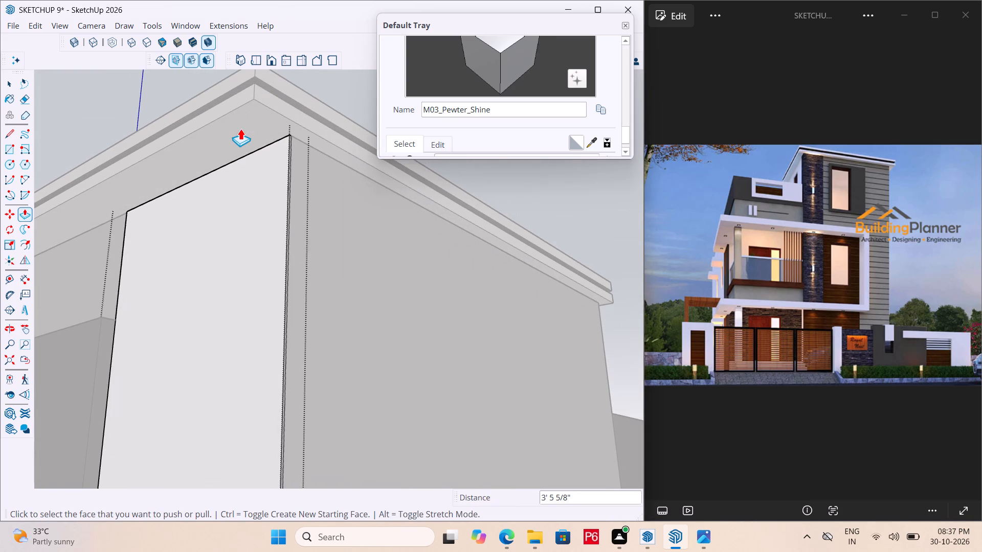
# Save the model.
pyautogui.scroll(-17, 198, 242)
pyautogui.moveTo(143, 300); pyautogui.dragTo(185, 371, button='middle')
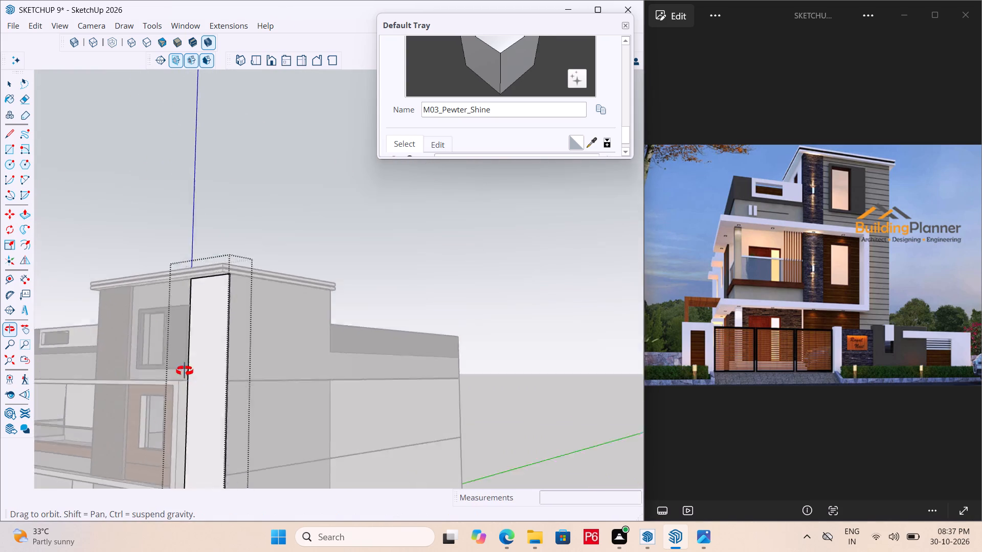
pyautogui.moveTo(185, 371); pyautogui.dragTo(364, 421, button='middle')
pyautogui.hotkey('ctrl', 's')
pyautogui.hotkey('ctrl', 's')
pyautogui.hotkey('ctrl', 's')
pyautogui.hotkey('ctrl', 's')
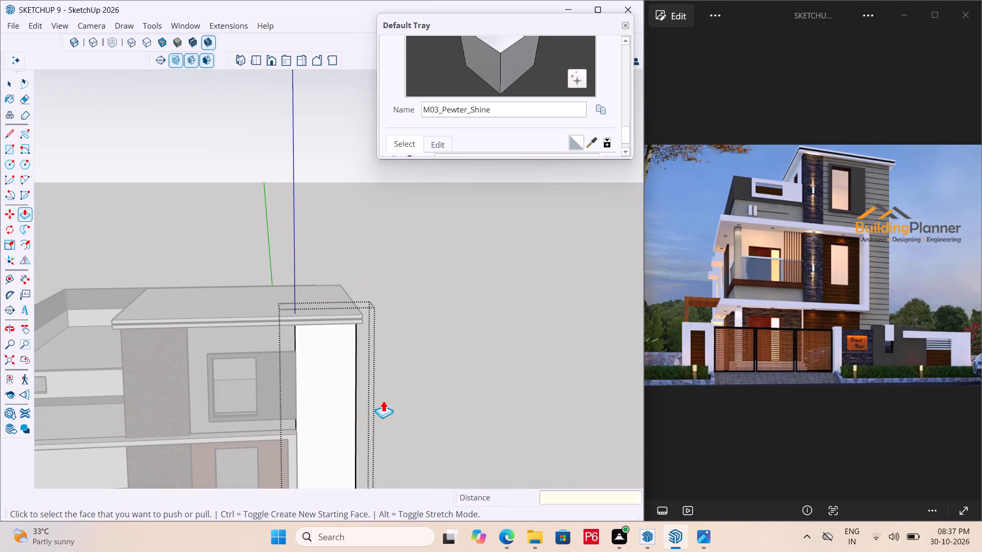
pyautogui.hotkey('ctrl', 's')
pyautogui.hotkey('ctrl', 's')
pyautogui.hotkey('ctrl', 's')
pyautogui.hotkey('ctrl', 's')
pyautogui.hotkey('ctrl', 's')
# Draw a line about 5/8" long across the corner panel's thin side face at the upper window box's top corner.
pyautogui.scroll(-19, 345, 336)
pyautogui.moveTo(296, 375); pyautogui.dragTo(310, 383, button='middle')
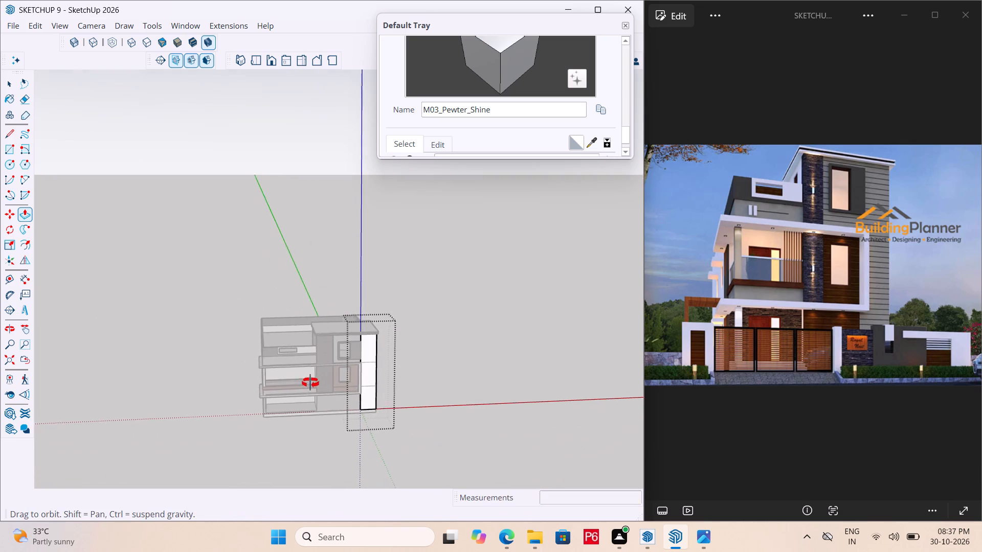
pyautogui.moveTo(310, 383); pyautogui.dragTo(427, 380, button='middle')
pyautogui.scroll(17, 361, 362)
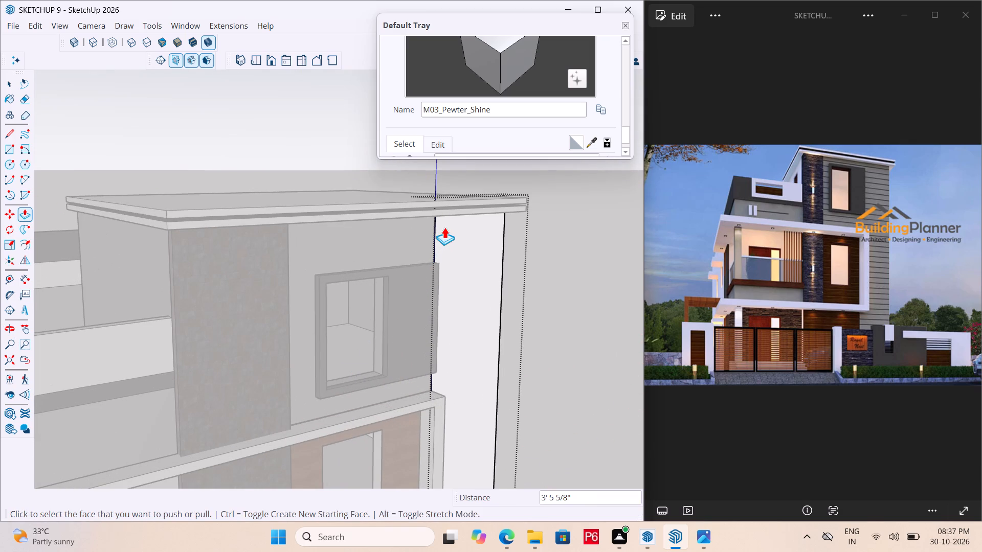
pyautogui.scroll(20, 437, 217)
pyautogui.scroll(7, 437, 217)
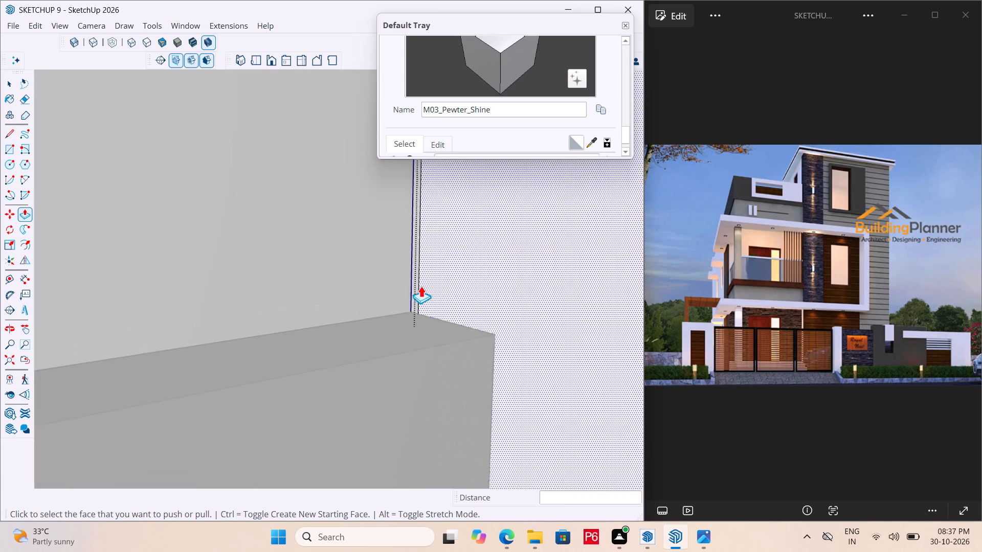
pyautogui.scroll(14, 421, 286)
pyautogui.press('l')
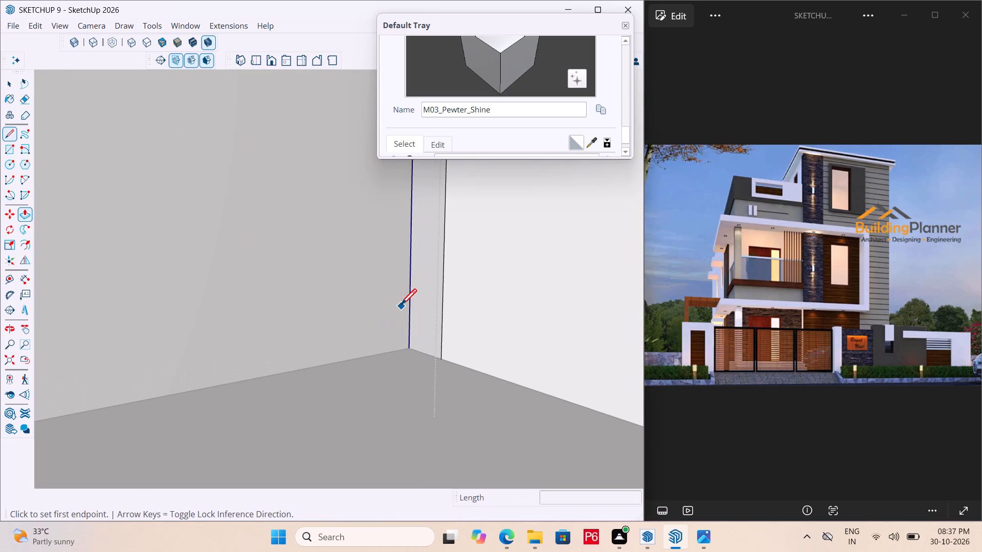
pyautogui.click(411, 346)
pyautogui.click(443, 358)
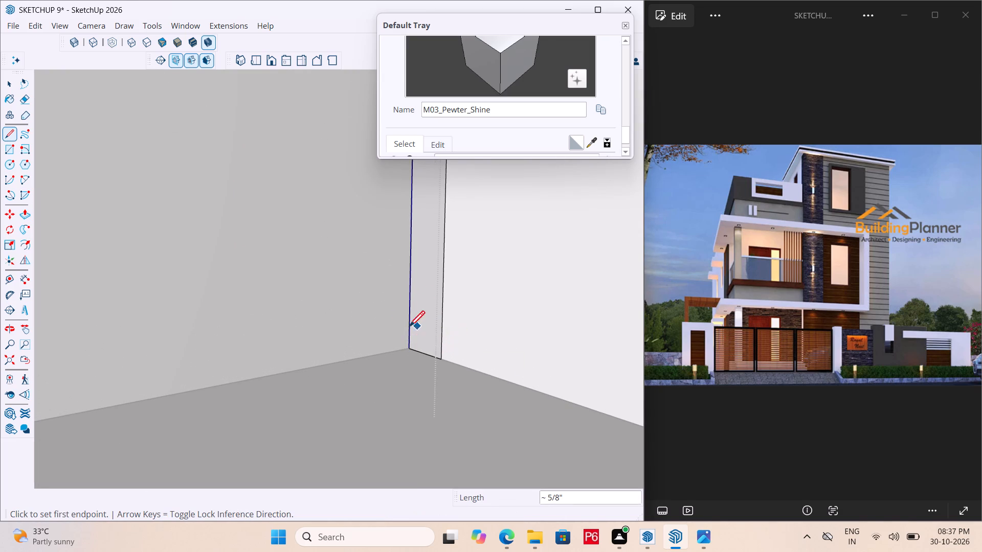
# Extend the panel's side face above the upper window box about 12' 2 7/8" to the stone-clad column.
pyautogui.scroll(-7, 398, 332)
pyautogui.press('space')
pyautogui.press('p')
pyautogui.moveTo(412, 313); pyautogui.dragTo(404, 315)
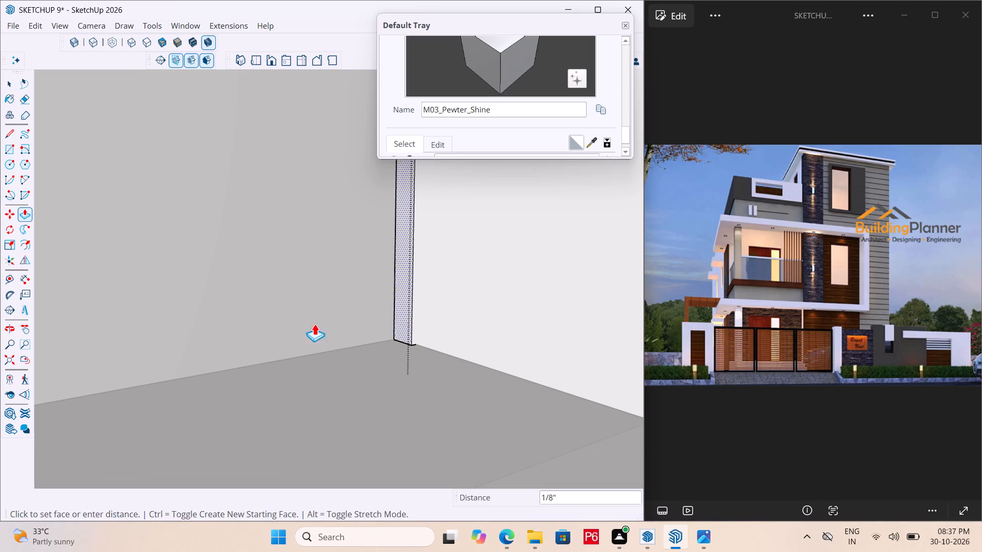
pyautogui.click(397, 315)
pyautogui.scroll(-4, 440, 261)
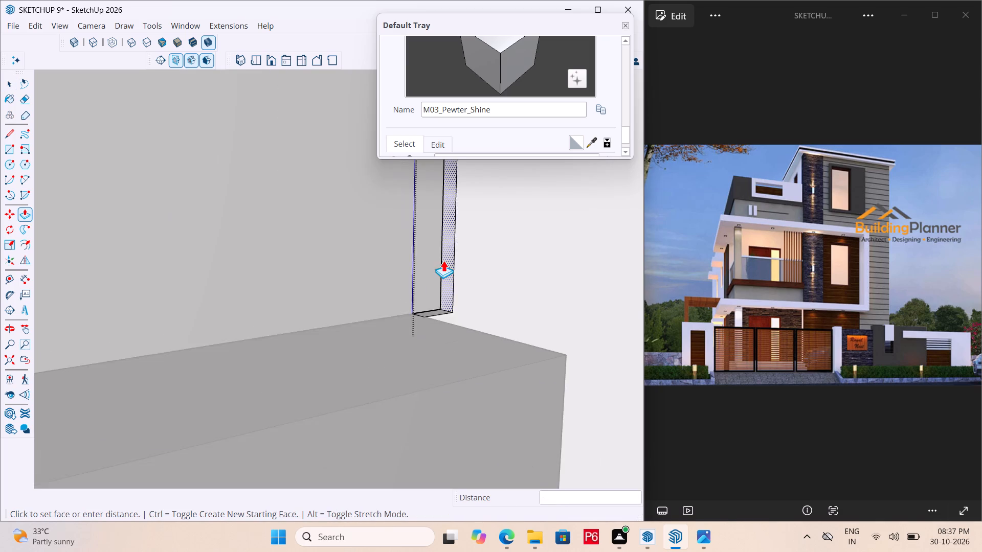
pyautogui.scroll(-20, 443, 260)
pyautogui.scroll(-11, 443, 260)
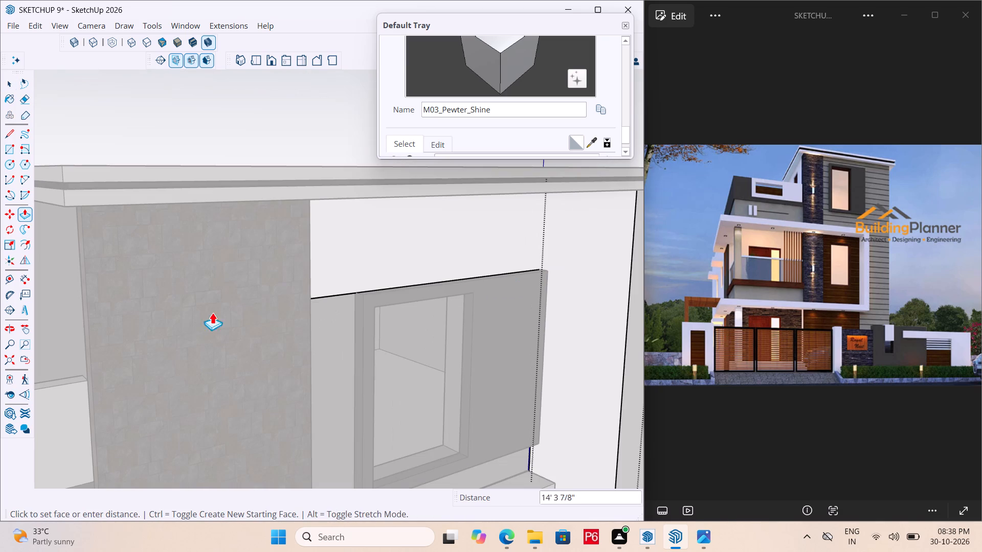
pyautogui.moveTo(313, 327); pyautogui.dragTo(5, 313, button='middle')
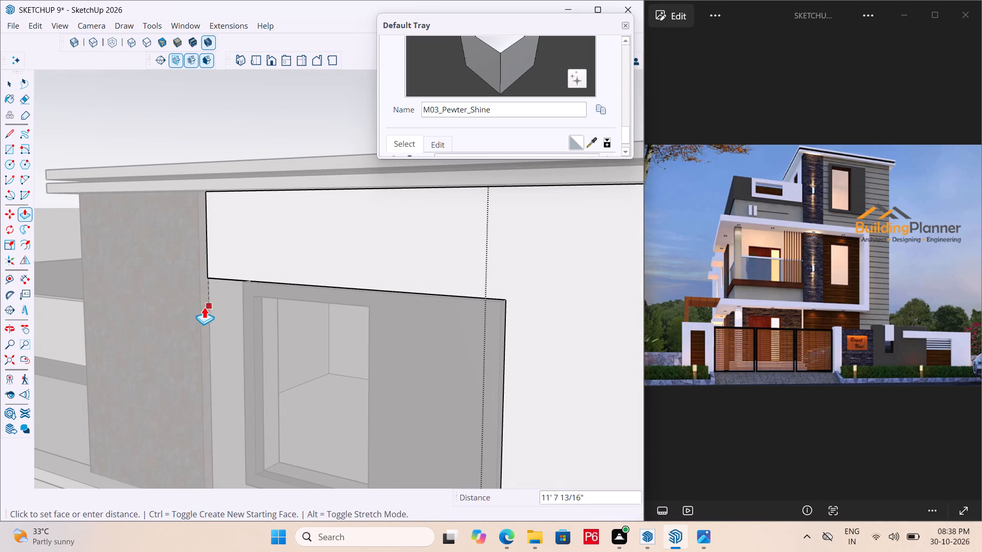
pyautogui.click(203, 308)
# Draw a line about 5/8" long across the corner panel's thin side face at the upper window box's bottom corner.
pyautogui.scroll(-9, 252, 270)
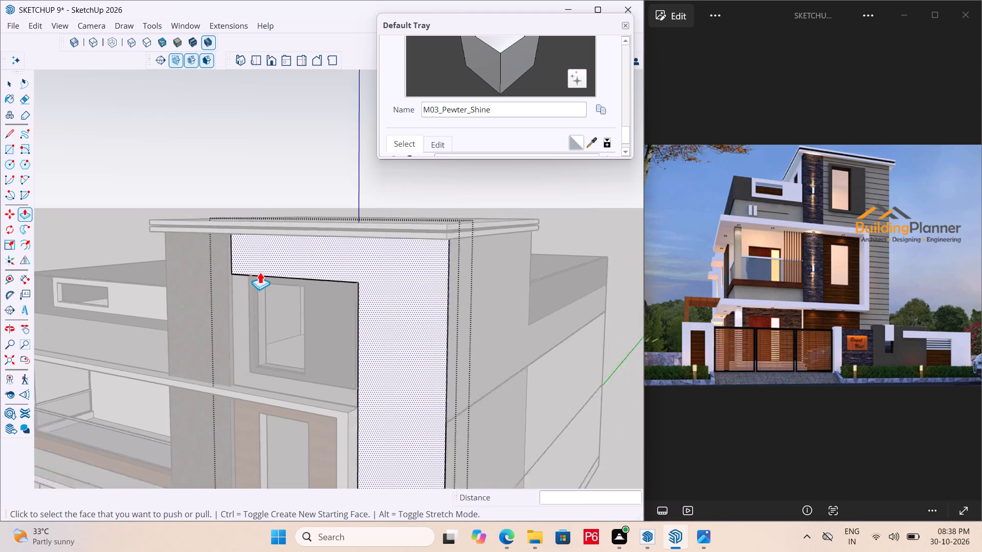
pyautogui.scroll(-4, 260, 272)
pyautogui.moveTo(269, 339); pyautogui.dragTo(563, 346, button='middle')
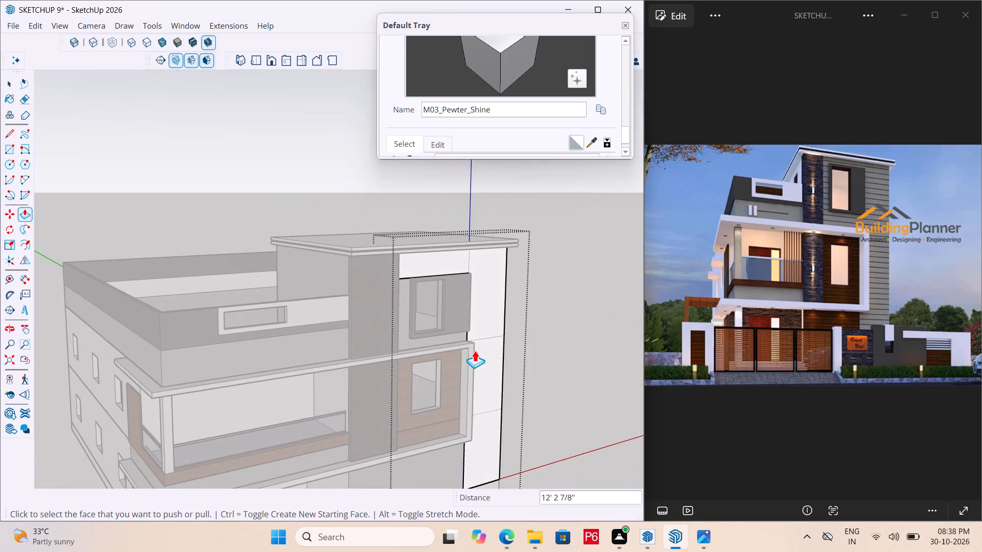
pyautogui.scroll(20, 474, 349)
pyautogui.scroll(5, 474, 349)
pyautogui.moveTo(458, 300); pyautogui.dragTo(459, 262, button='middle')
pyautogui.scroll(2, 459, 262)
pyautogui.middleClick(459, 262)
pyautogui.scroll(4, 459, 262)
pyautogui.press('l')
pyautogui.scroll(6, 445, 255)
pyautogui.moveTo(443, 241); pyautogui.dragTo(451, 206, button='middle')
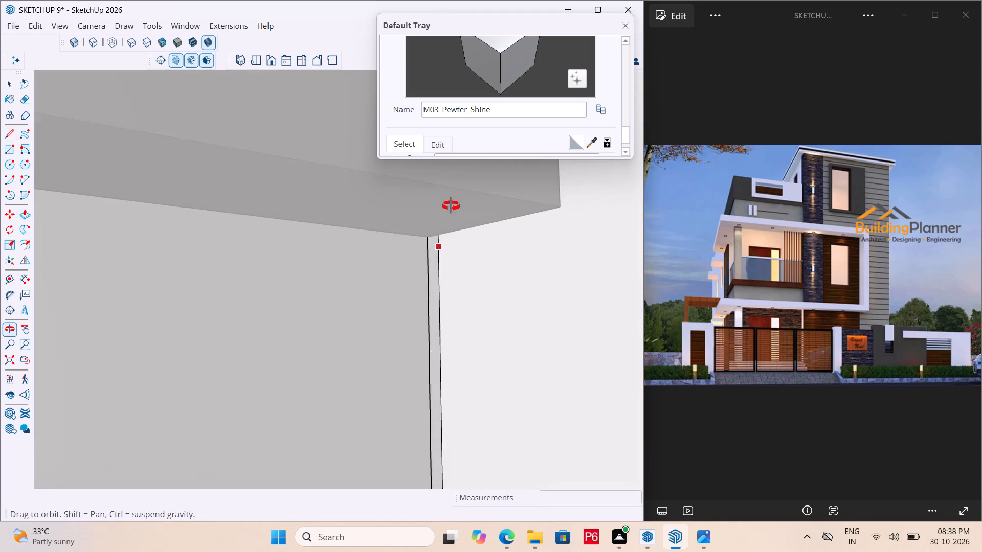
pyautogui.moveTo(451, 206); pyautogui.dragTo(456, 194, button='middle')
pyautogui.click(437, 242)
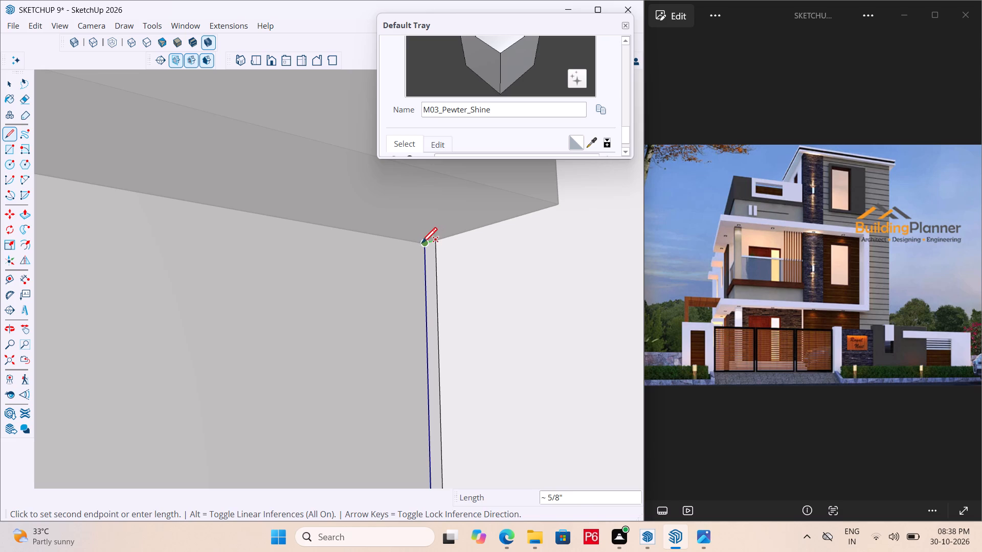
pyautogui.click(424, 245)
# Draw a short line across the panel's thin side face where it meets the top of the projecting frame below.
pyautogui.scroll(-6, 416, 219)
pyautogui.scroll(-7, 378, 237)
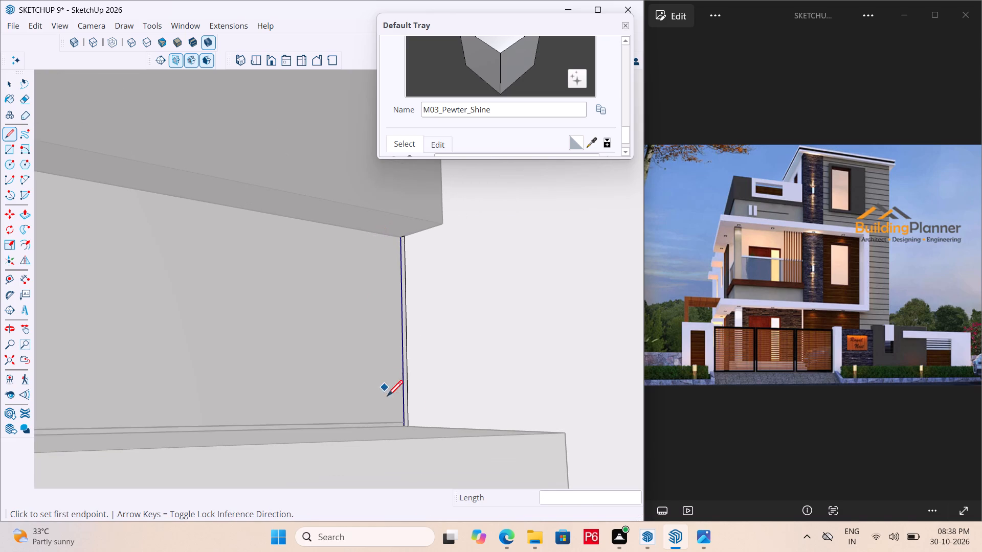
pyautogui.scroll(16, 422, 439)
pyautogui.middleClick(407, 423)
pyautogui.moveTo(395, 427); pyautogui.dragTo(388, 423)
pyautogui.click(386, 426)
pyautogui.press('space')
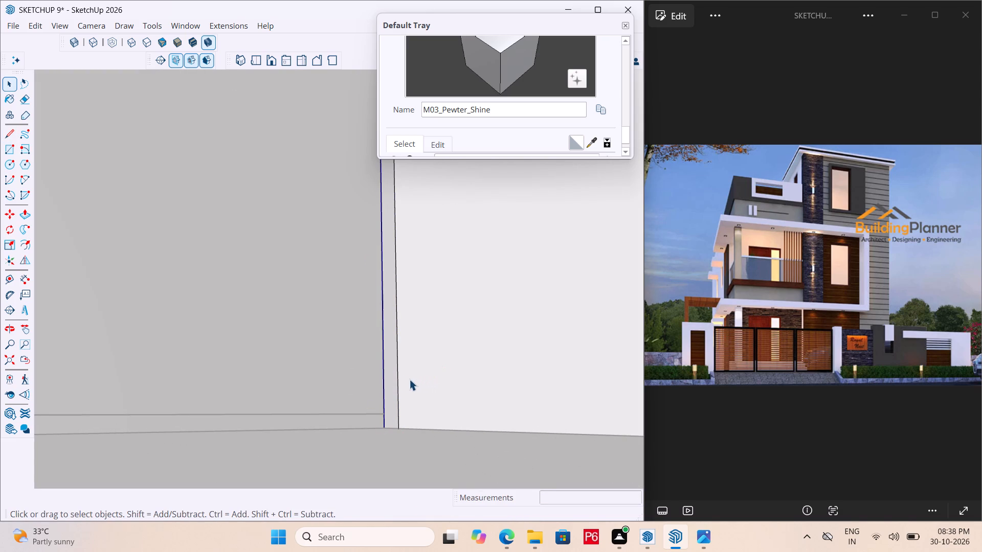
# Extend the panel's side face between the upper window box and the frame below about 12' 2 7/16" to the stone-clad column.
pyautogui.press('p')
pyautogui.moveTo(393, 373); pyautogui.dragTo(372, 377)
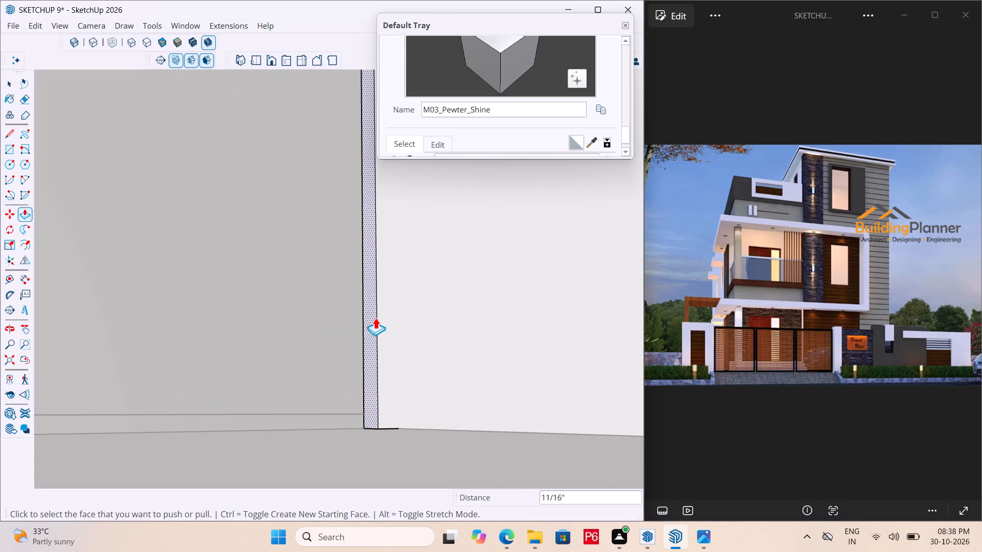
pyautogui.click(372, 326)
pyautogui.click(369, 359)
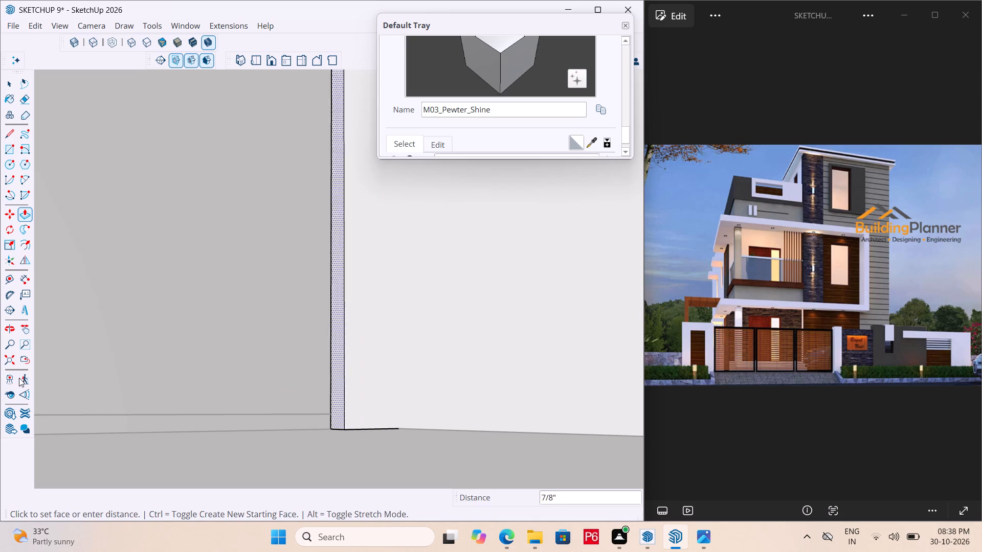
pyautogui.scroll(-14, 345, 292)
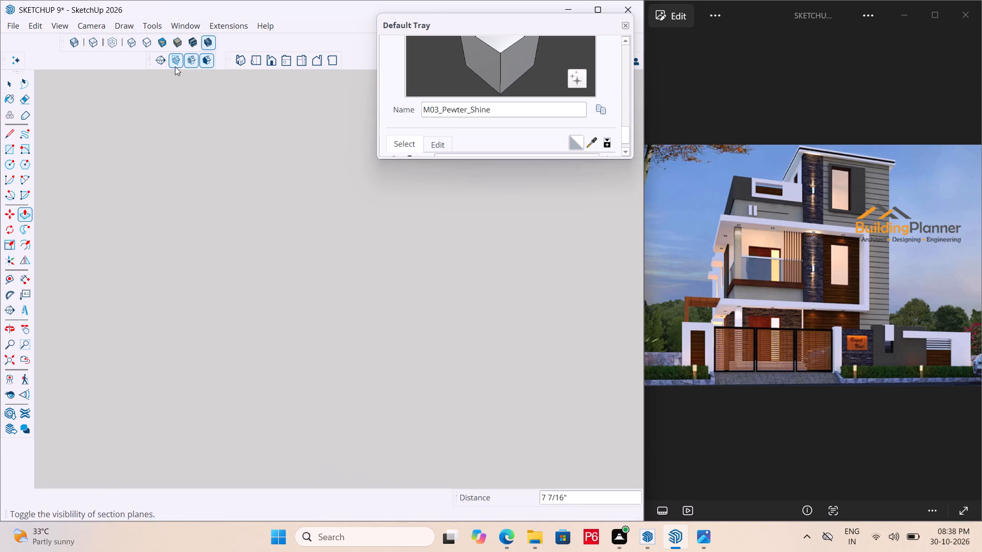
pyautogui.click(253, 61)
pyautogui.scroll(-7, 332, 215)
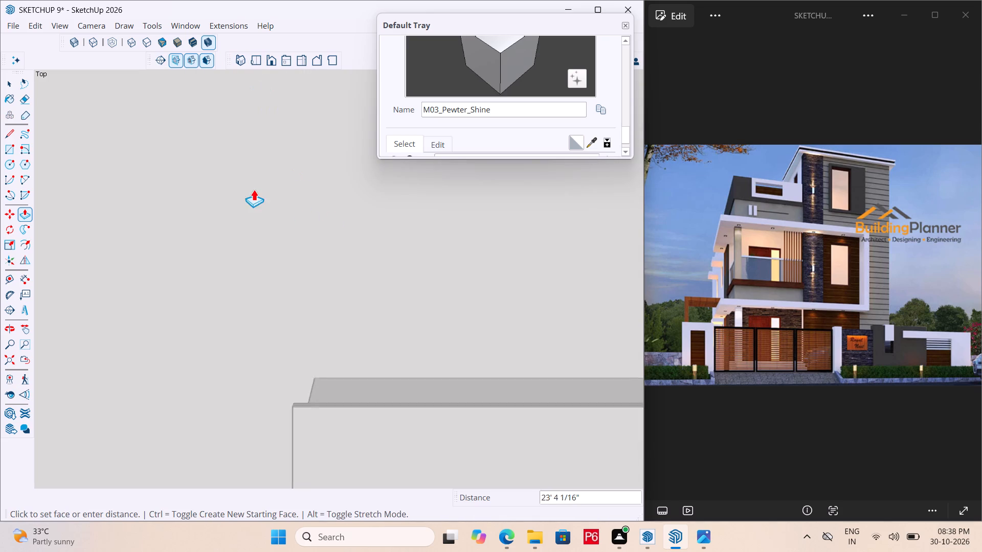
pyautogui.scroll(-20, 347, 213)
pyautogui.moveTo(379, 383); pyautogui.dragTo(499, 126, button='middle')
pyautogui.scroll(1, 395, 333)
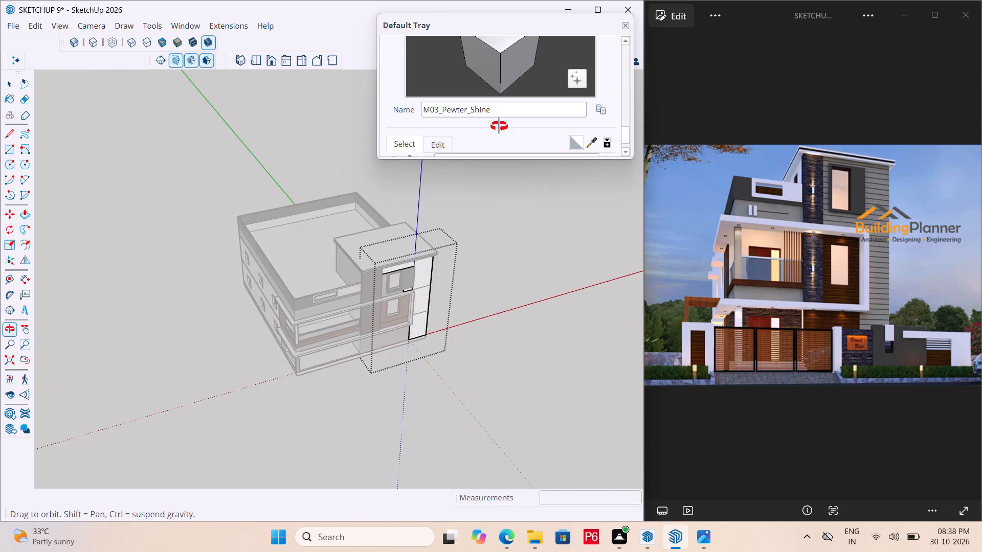
pyautogui.moveTo(499, 126); pyautogui.dragTo(480, 135, button='middle')
pyautogui.scroll(13, 386, 293)
pyautogui.moveTo(380, 324); pyautogui.dragTo(288, 288, button='middle')
pyautogui.scroll(4, 329, 288)
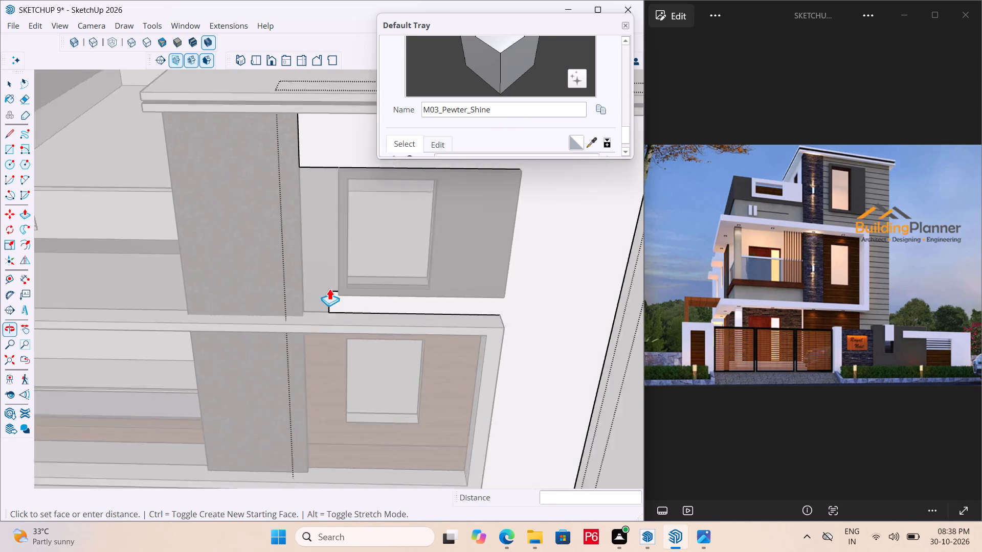
pyautogui.scroll(3, 329, 288)
pyautogui.moveTo(311, 289); pyautogui.dragTo(128, 273, button='middle')
pyautogui.scroll(1, 146, 267)
pyautogui.click(267, 196)
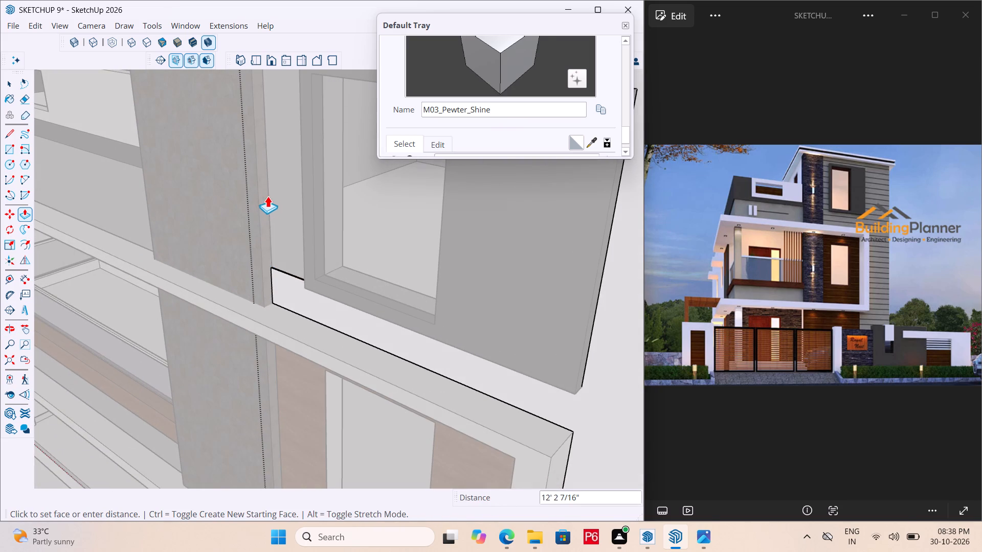
pyautogui.moveTo(298, 225); pyautogui.dragTo(657, 273, button='middle')
pyautogui.scroll(12, 413, 271)
pyautogui.moveTo(359, 284); pyautogui.dragTo(370, 287, button='middle')
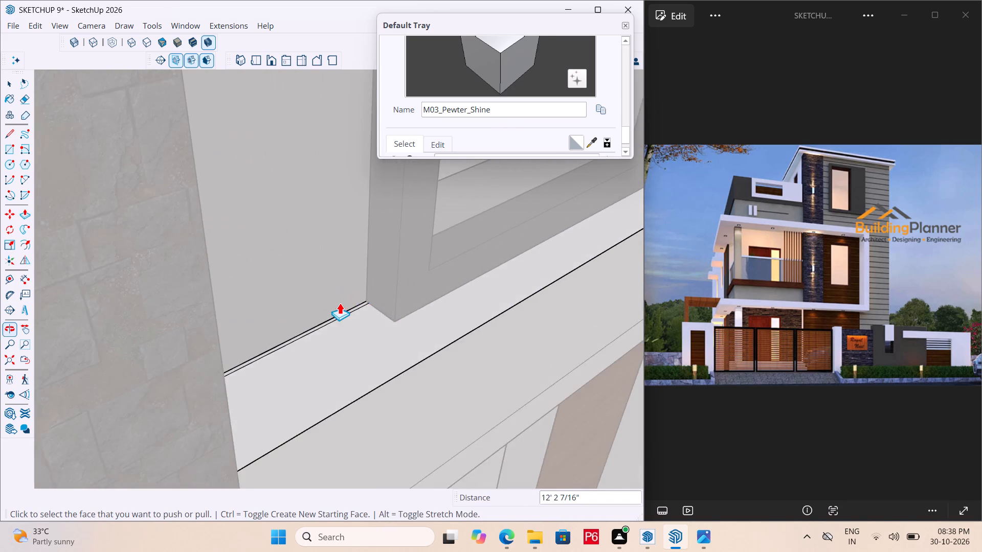
# Draw a short line across the panel's thin upward-facing strip at the upper window box's bottom corner beside the wall.
pyautogui.scroll(12, 340, 303)
pyautogui.press('l')
pyautogui.scroll(5, 419, 296)
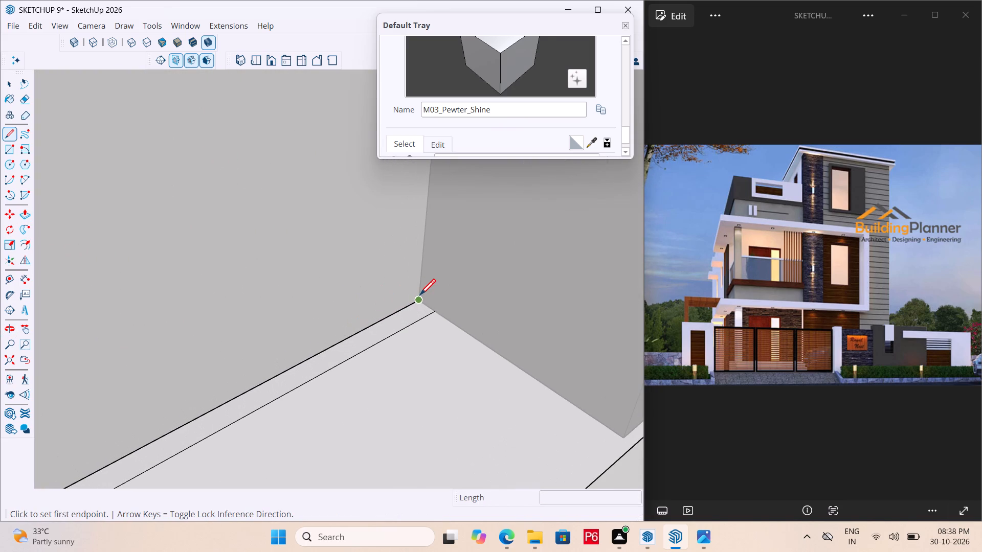
pyautogui.click(419, 297)
pyautogui.click(435, 314)
pyautogui.press('space')
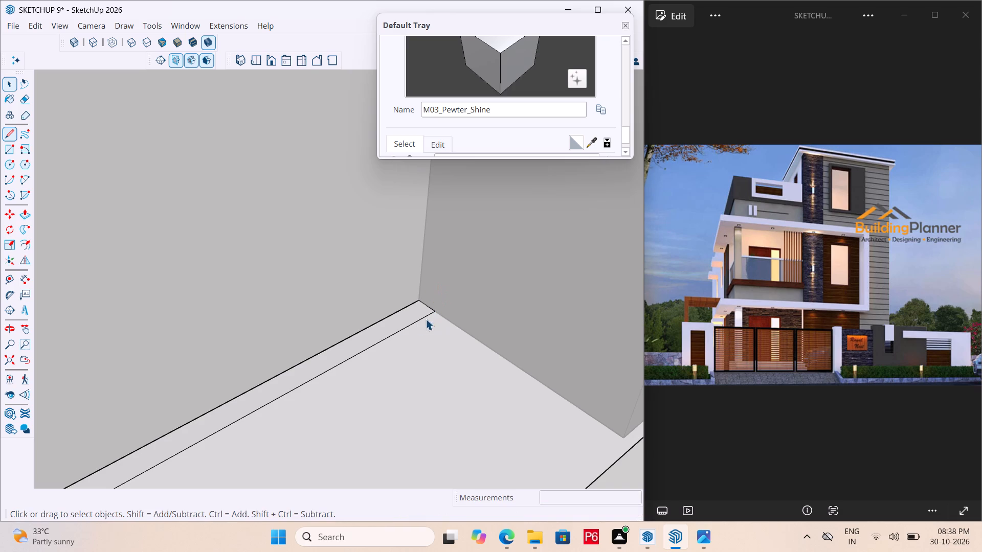
# Extrude the thin strip beside the upper window box 8' upward to meet the panel section above the box.
pyautogui.click(404, 320)
pyautogui.press('p')
pyautogui.click(404, 320)
pyautogui.scroll(-3, 216, 190)
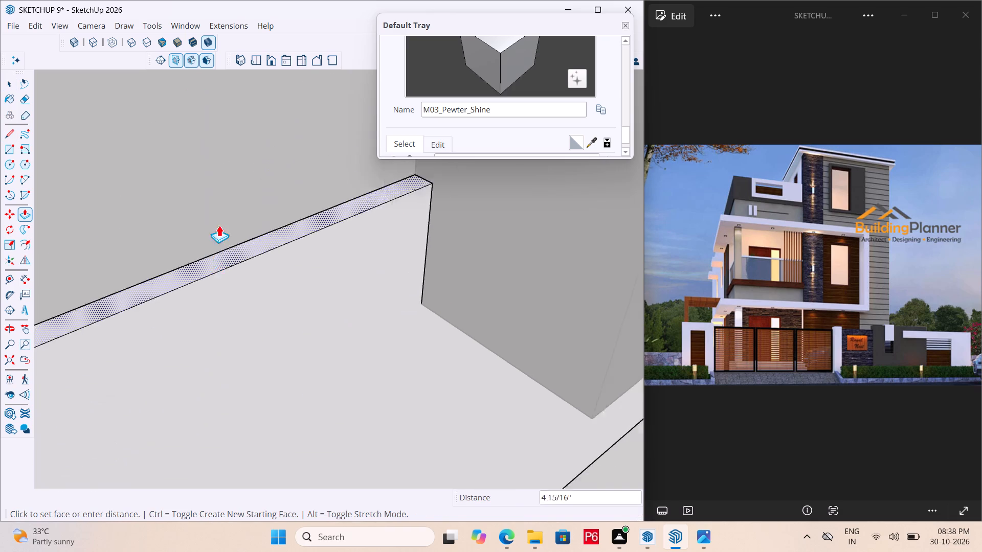
pyautogui.scroll(-4, 219, 225)
pyautogui.scroll(-20, 235, 263)
pyautogui.scroll(-2, 235, 263)
pyautogui.scroll(-7, 319, 305)
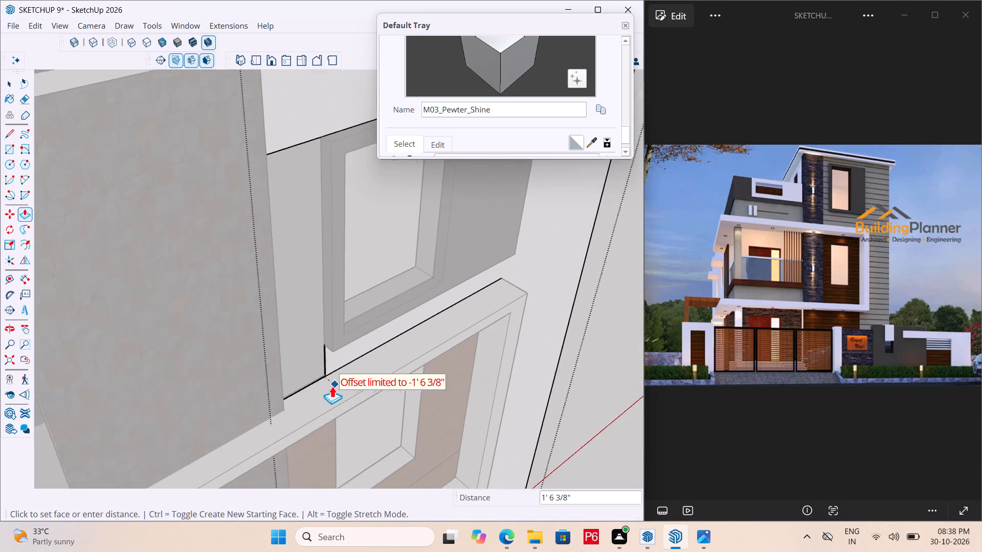
pyautogui.scroll(5, 318, 176)
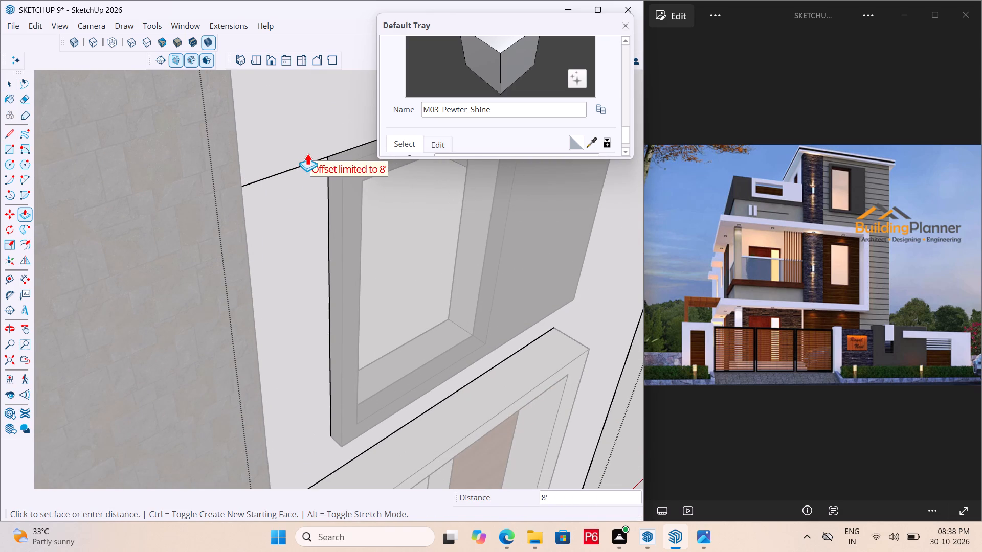
pyautogui.click(307, 153)
pyautogui.scroll(-7, 142, 234)
pyautogui.scroll(-2, 219, 256)
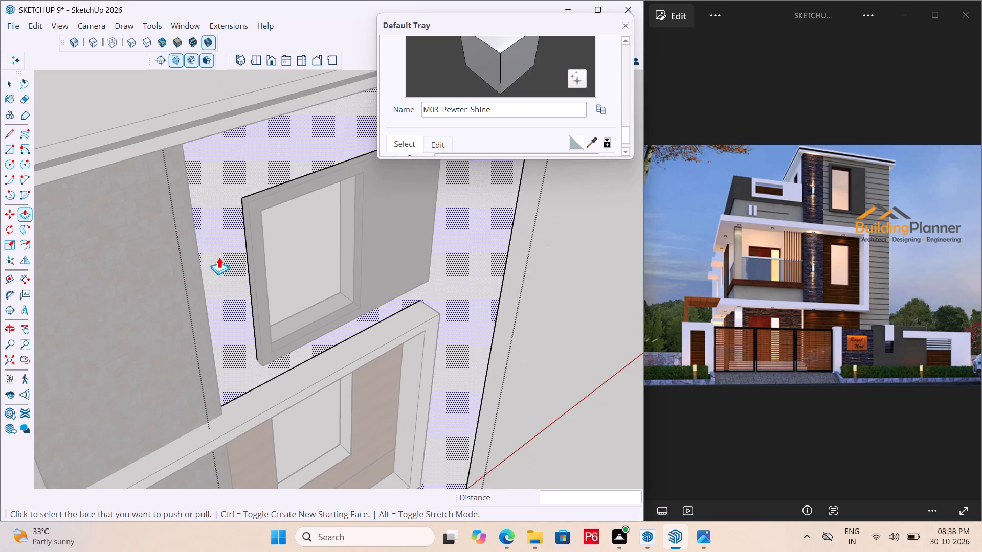
# Save the model.
pyautogui.hotkey('ctrl', 's')
pyautogui.hotkey('ctrl', 's')
pyautogui.hotkey('ctrl', 's')
pyautogui.hotkey('ctrl', 's')
pyautogui.hotkey('ctrl', 's')
pyautogui.hotkey('ctrl', 's')
pyautogui.hotkey('ctrl', 's')
pyautogui.hotkey('ctrl', 's')
pyautogui.hotkey('ctrl', 's')
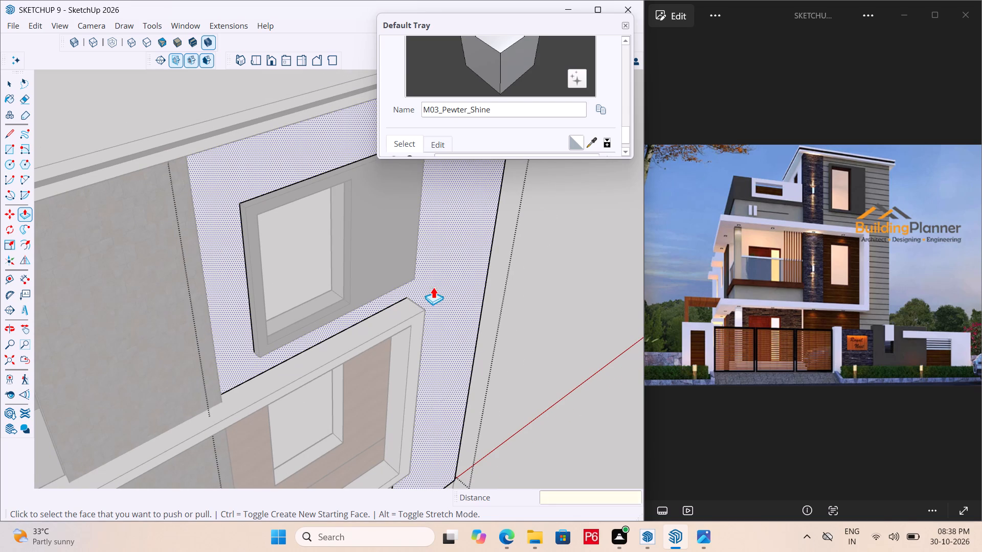
pyautogui.hotkey('ctrl', 's')
pyautogui.hotkey('ctrl', 's')
pyautogui.hotkey('ctrl', 's')
pyautogui.press('space')
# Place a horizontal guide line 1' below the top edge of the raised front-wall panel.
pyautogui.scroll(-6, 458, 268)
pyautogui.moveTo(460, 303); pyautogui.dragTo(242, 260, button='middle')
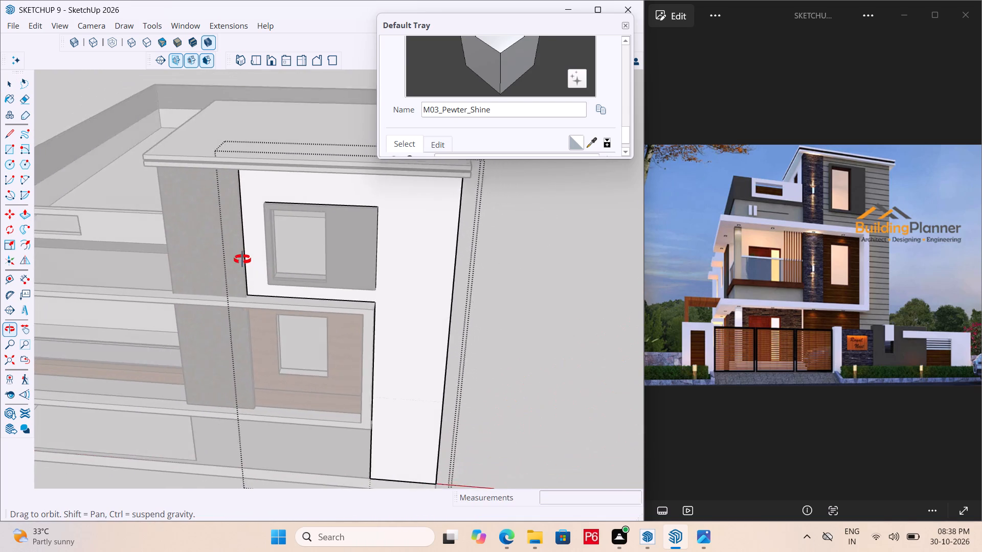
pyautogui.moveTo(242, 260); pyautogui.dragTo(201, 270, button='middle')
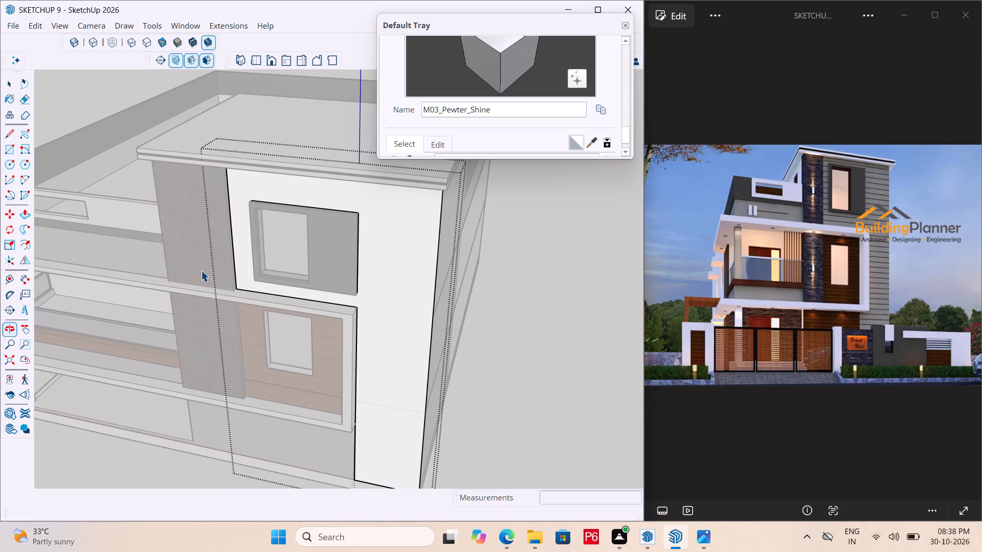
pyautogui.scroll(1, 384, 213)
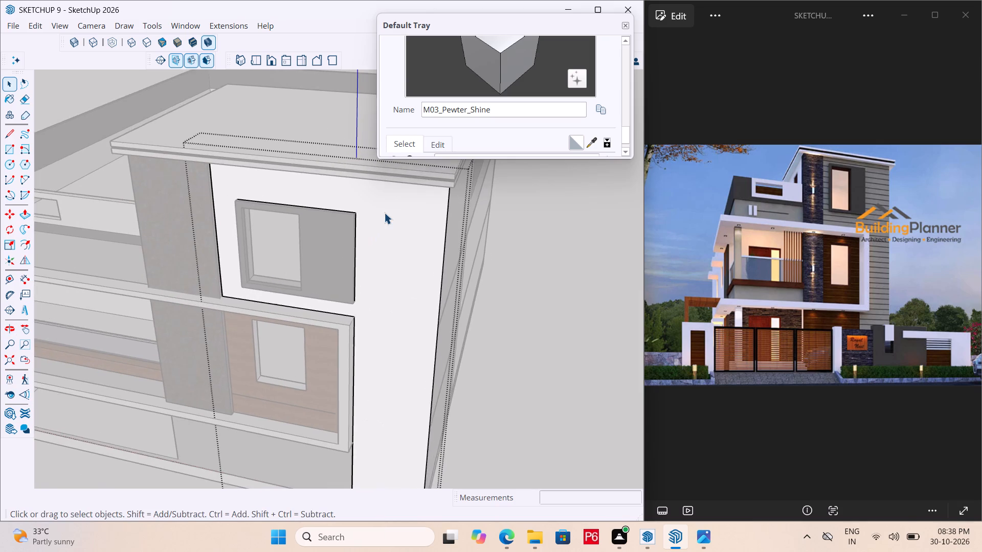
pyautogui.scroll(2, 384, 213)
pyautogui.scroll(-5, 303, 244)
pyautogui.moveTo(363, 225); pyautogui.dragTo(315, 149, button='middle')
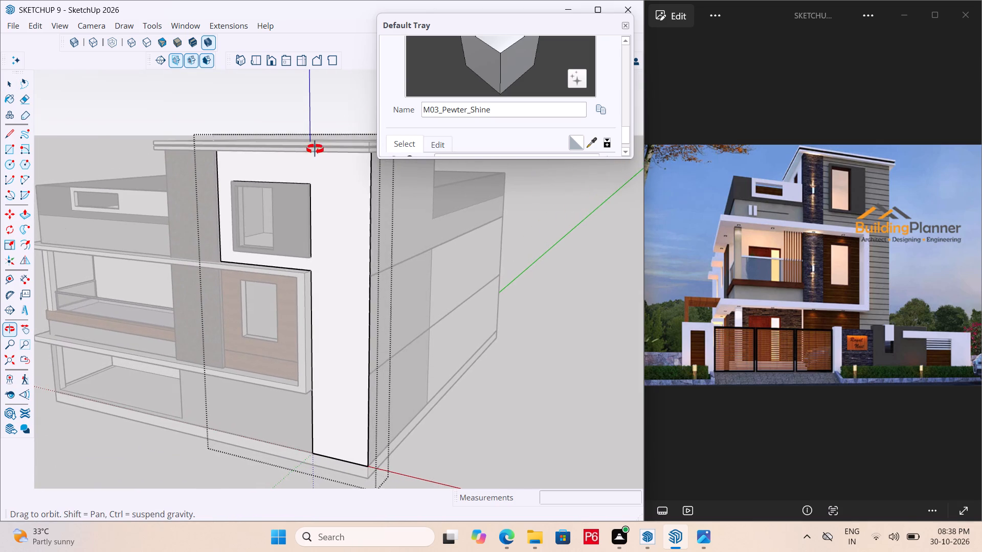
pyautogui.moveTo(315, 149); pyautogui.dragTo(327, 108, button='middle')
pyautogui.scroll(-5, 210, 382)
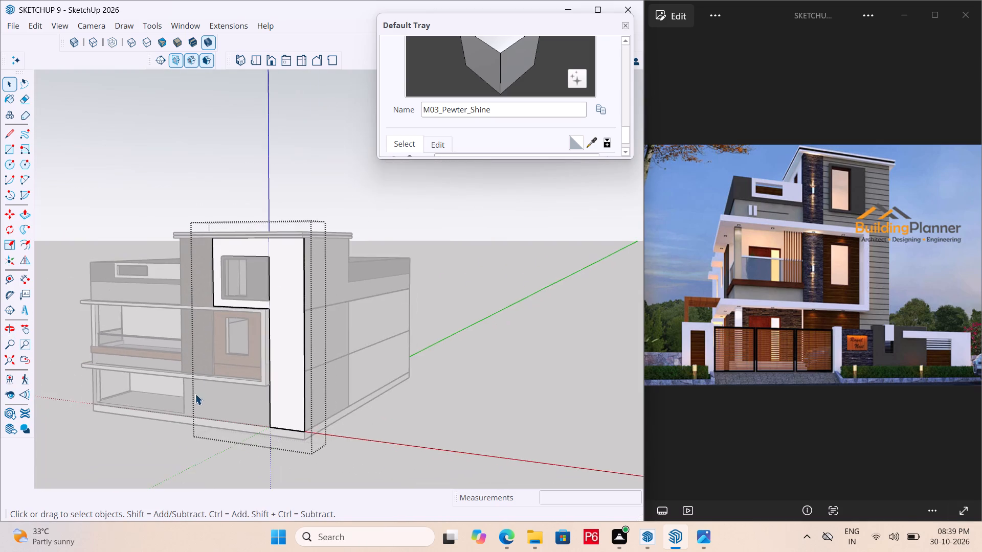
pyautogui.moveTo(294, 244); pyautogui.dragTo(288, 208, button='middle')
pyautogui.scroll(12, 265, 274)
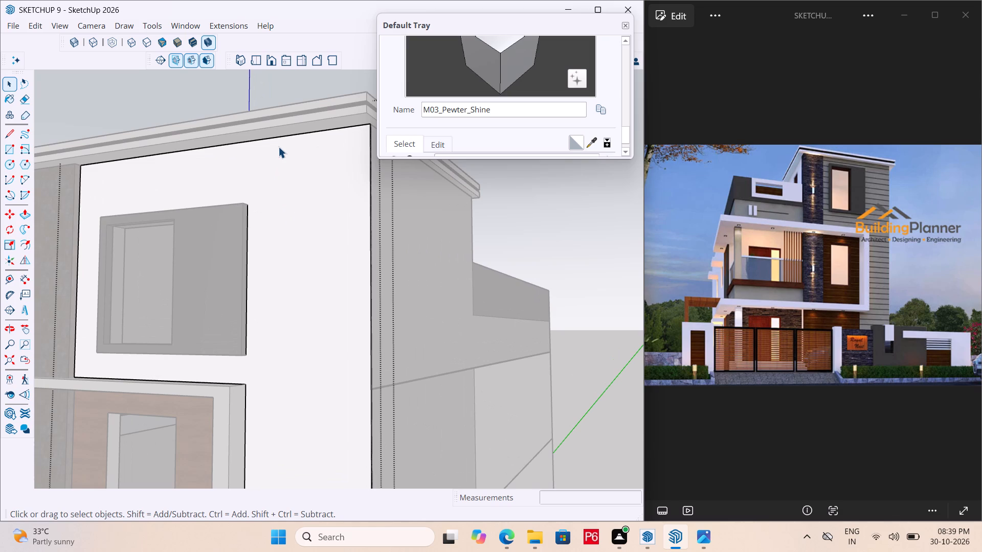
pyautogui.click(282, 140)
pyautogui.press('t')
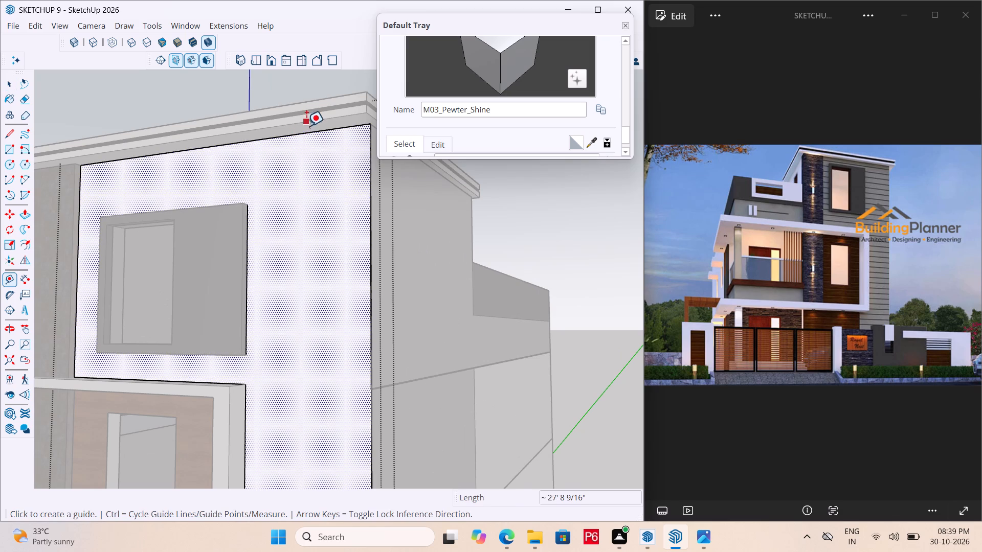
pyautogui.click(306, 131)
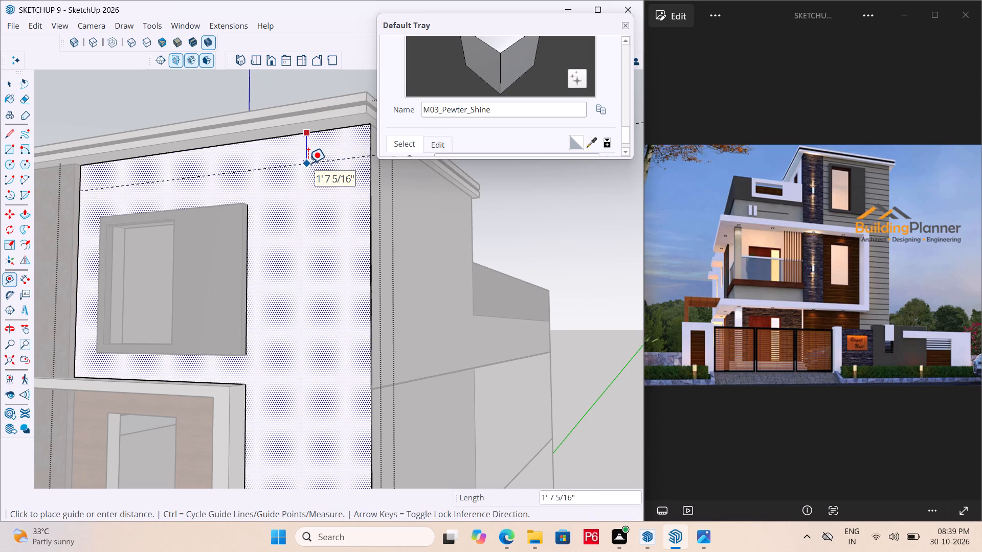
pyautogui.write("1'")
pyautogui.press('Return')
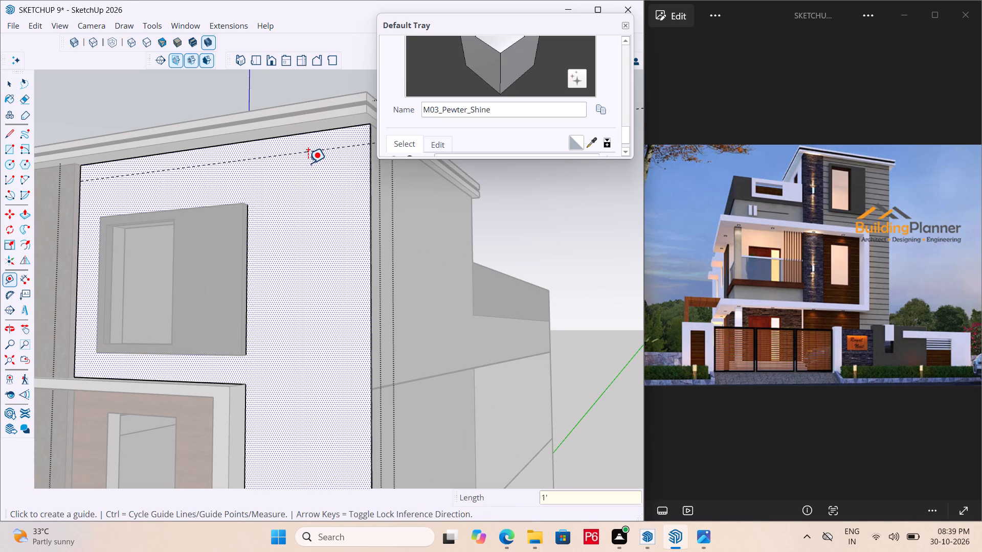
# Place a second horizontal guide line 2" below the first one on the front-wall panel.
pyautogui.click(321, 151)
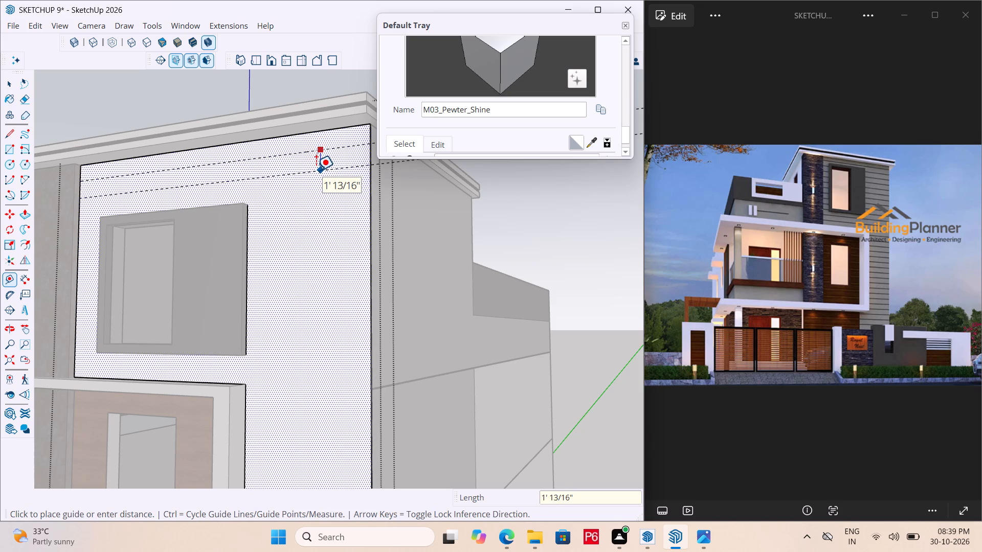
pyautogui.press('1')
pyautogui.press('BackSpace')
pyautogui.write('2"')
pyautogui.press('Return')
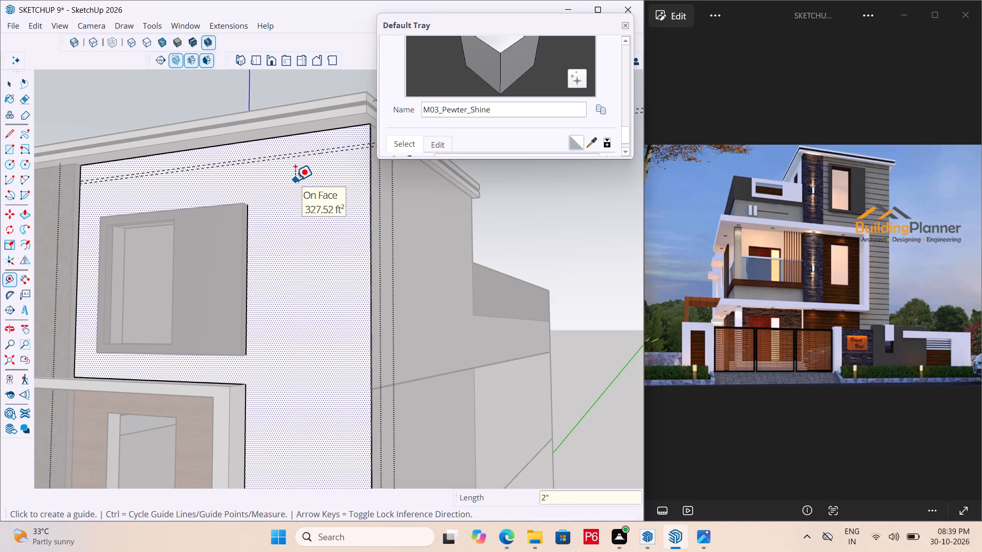
# Save the model with the panel guides in place.
pyautogui.scroll(-9, 295, 180)
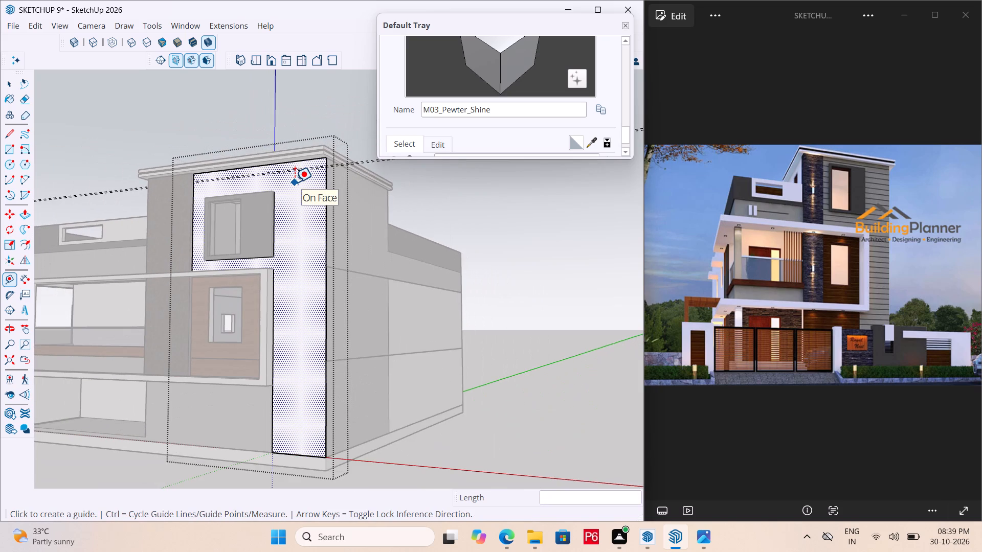
pyautogui.hotkey('ctrl', 's')
pyautogui.hotkey('ctrl', 's')
pyautogui.hotkey('ctrl', 's')
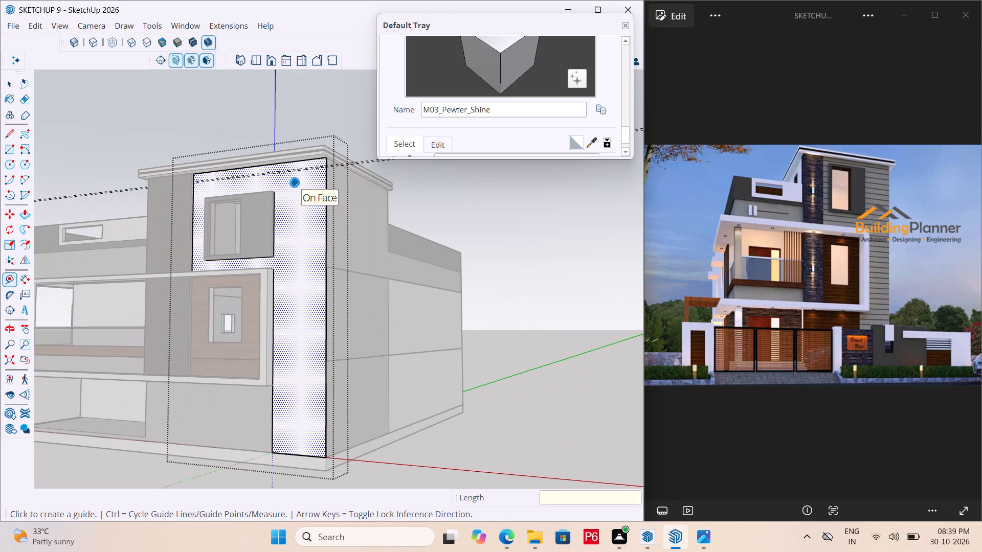
pyautogui.hotkey('ctrl', 's')
pyautogui.hotkey('ctrl', 's')
pyautogui.hotkey('ctrl', 's')
pyautogui.hotkey('ctrl', 's')
pyautogui.hotkey('ctrl', 's')
pyautogui.hotkey('ctrl', 's')
pyautogui.hotkey('ctrl', 's')
pyautogui.hotkey('ctrl', 's')
pyautogui.hotkey('ctrl', 's')
pyautogui.hotkey('ctrl', 's')
pyautogui.hotkey('ctrl', 's')
pyautogui.hotkey('ctrl', 's')
pyautogui.hotkey('ctrl', 's')
pyautogui.hotkey('ctrl', 's')
pyautogui.hotkey('ctrl', 's')
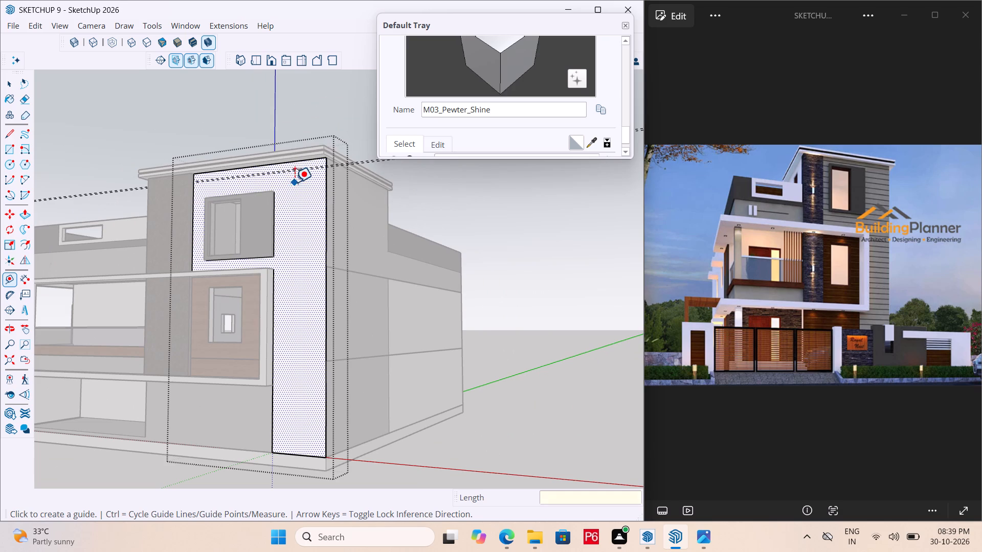
pyautogui.hotkey('ctrl', 's')
pyautogui.hotkey('ctrl', 's')
pyautogui.hotkey('ctrl', 's')
pyautogui.hotkey('ctrl', 's')
pyautogui.hotkey('ctrl', 's')
pyautogui.hotkey('ctrl', 's')
pyautogui.scroll(13, 300, 189)
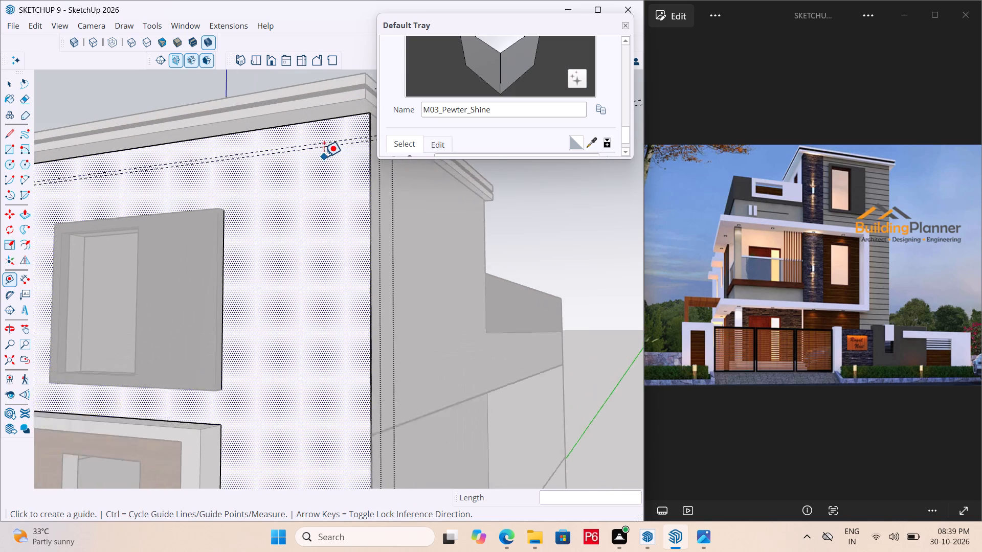
pyautogui.scroll(2, 324, 157)
pyautogui.scroll(-3, 339, 212)
pyautogui.hotkey('ctrl', 's')
pyautogui.hotkey('ctrl', 's')
pyautogui.hotkey('ctrl', 's')
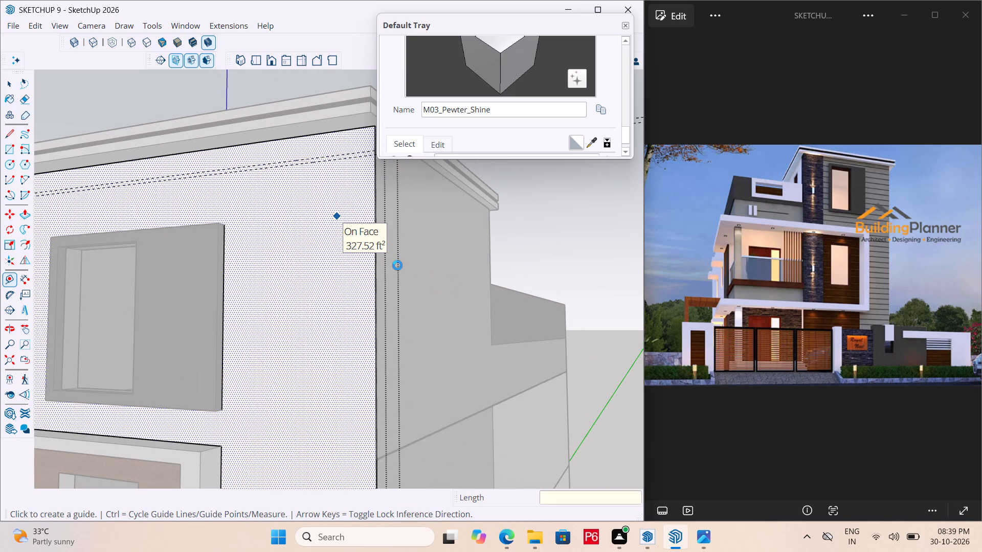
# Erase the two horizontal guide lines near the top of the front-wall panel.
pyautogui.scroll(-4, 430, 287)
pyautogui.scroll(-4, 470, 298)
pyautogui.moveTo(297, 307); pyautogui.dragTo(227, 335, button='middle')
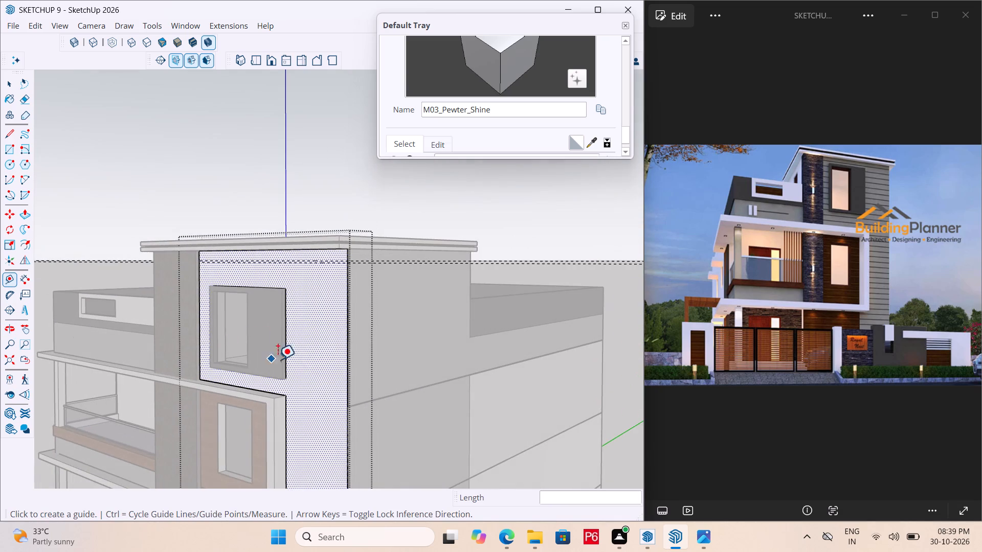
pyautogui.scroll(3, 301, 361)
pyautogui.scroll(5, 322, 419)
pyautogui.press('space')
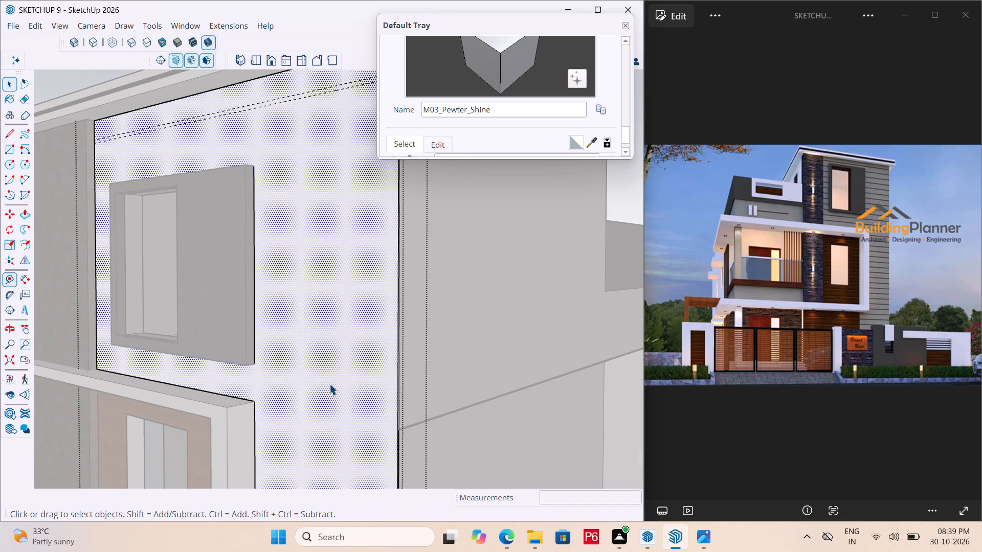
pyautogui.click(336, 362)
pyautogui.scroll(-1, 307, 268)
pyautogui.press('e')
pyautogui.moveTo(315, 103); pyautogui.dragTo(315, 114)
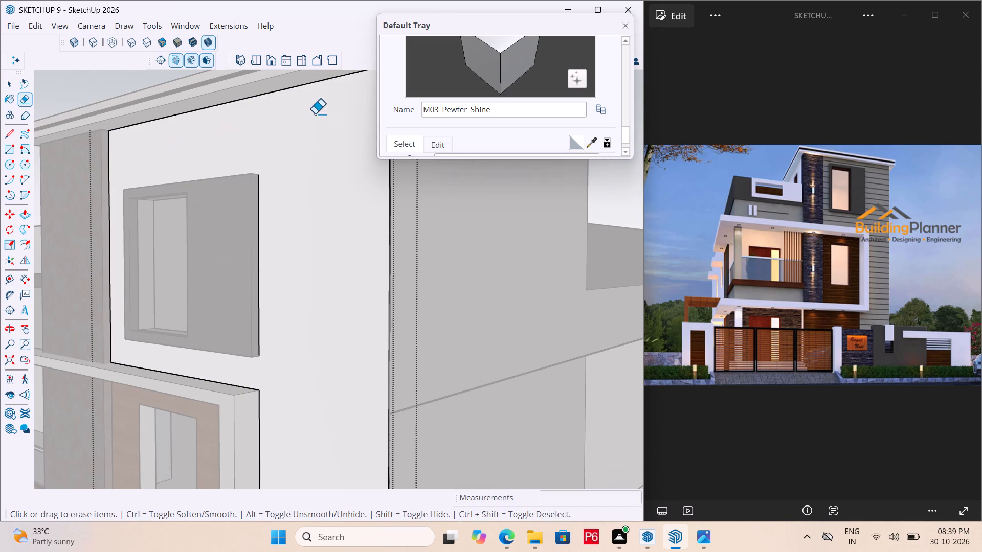
# Save the model.
pyautogui.hotkey('ctrl', 's')
pyautogui.hotkey('ctrl', 's')
pyautogui.hotkey('ctrl', 's')
pyautogui.hotkey('ctrl', 's')
pyautogui.hotkey('ctrl', 's')
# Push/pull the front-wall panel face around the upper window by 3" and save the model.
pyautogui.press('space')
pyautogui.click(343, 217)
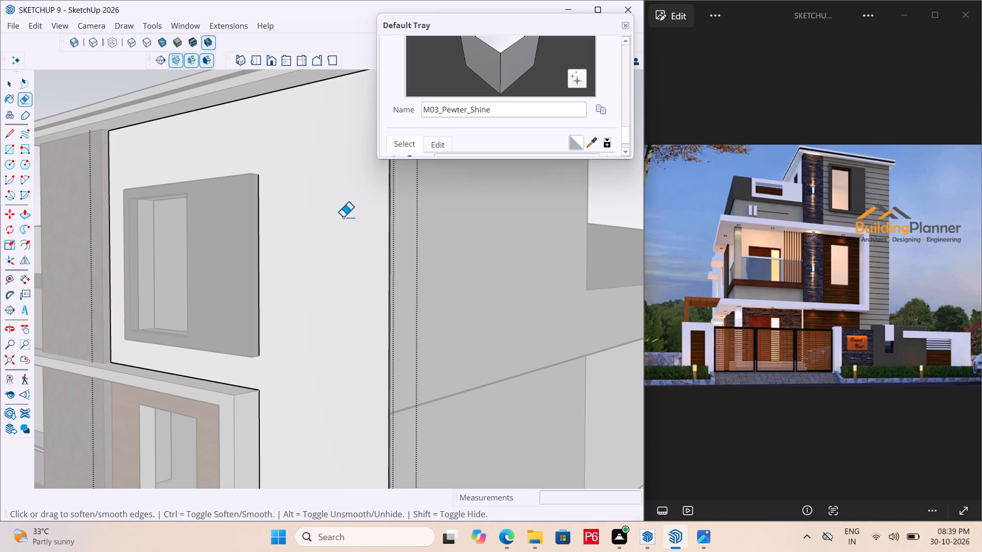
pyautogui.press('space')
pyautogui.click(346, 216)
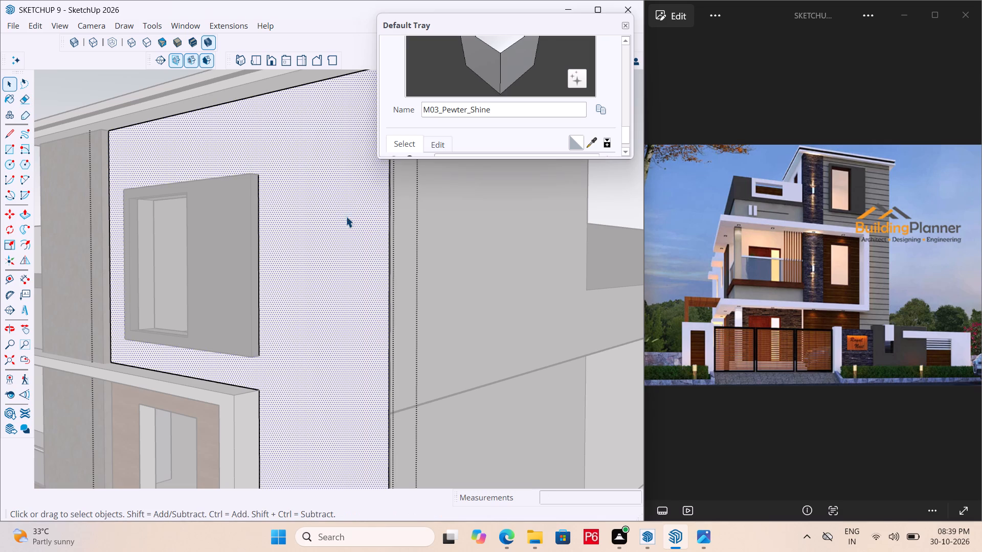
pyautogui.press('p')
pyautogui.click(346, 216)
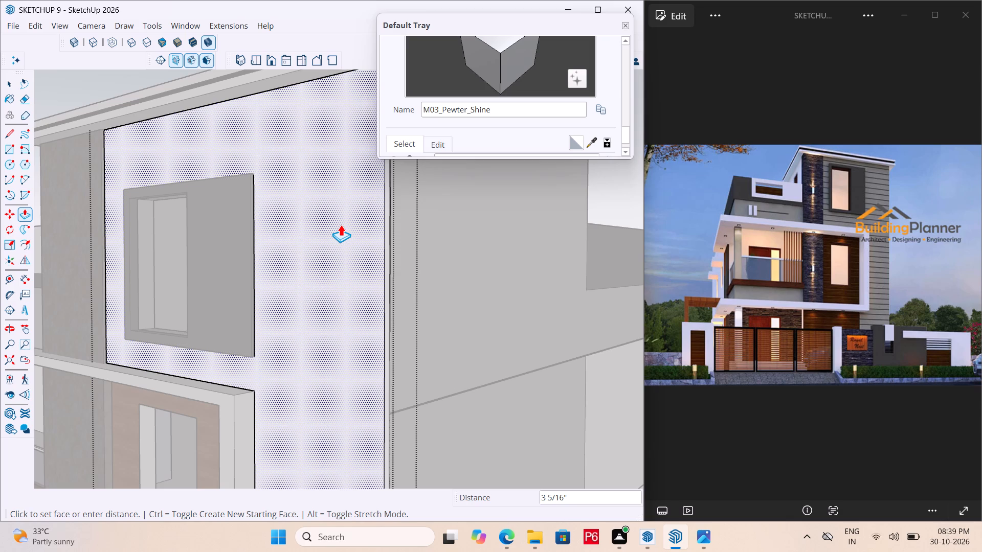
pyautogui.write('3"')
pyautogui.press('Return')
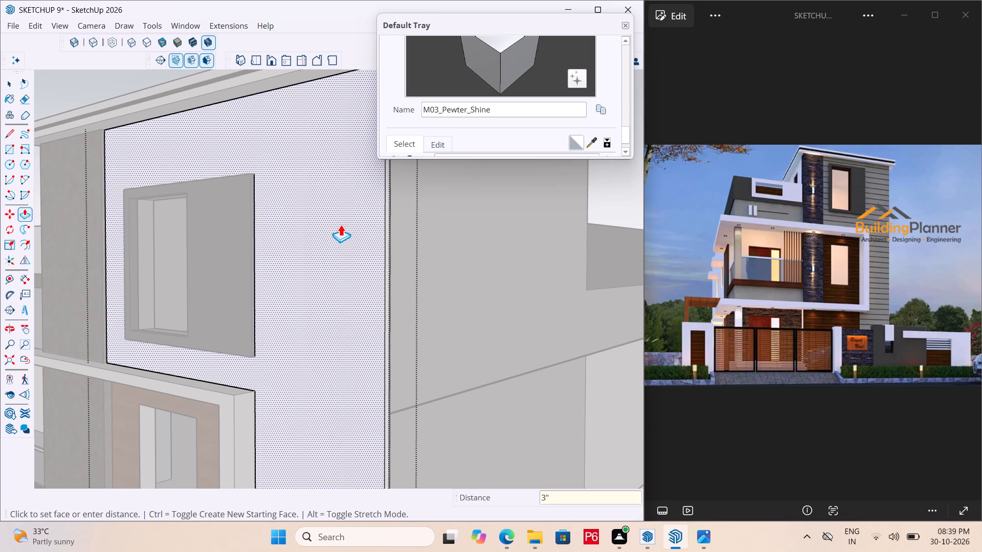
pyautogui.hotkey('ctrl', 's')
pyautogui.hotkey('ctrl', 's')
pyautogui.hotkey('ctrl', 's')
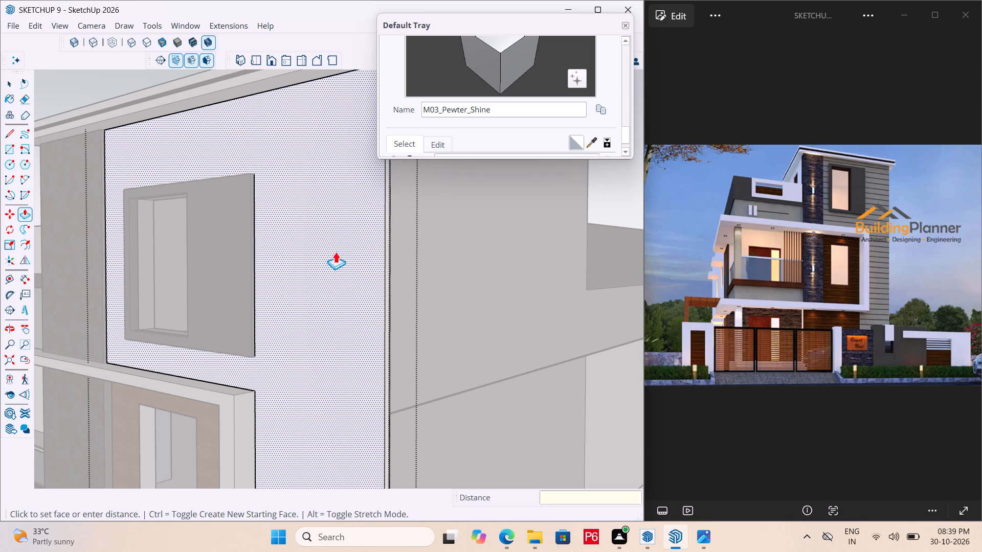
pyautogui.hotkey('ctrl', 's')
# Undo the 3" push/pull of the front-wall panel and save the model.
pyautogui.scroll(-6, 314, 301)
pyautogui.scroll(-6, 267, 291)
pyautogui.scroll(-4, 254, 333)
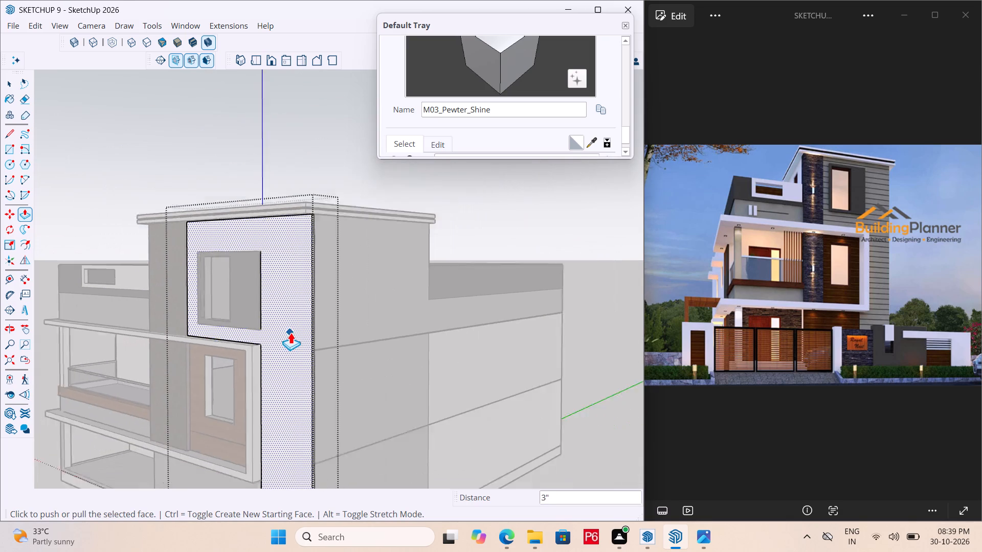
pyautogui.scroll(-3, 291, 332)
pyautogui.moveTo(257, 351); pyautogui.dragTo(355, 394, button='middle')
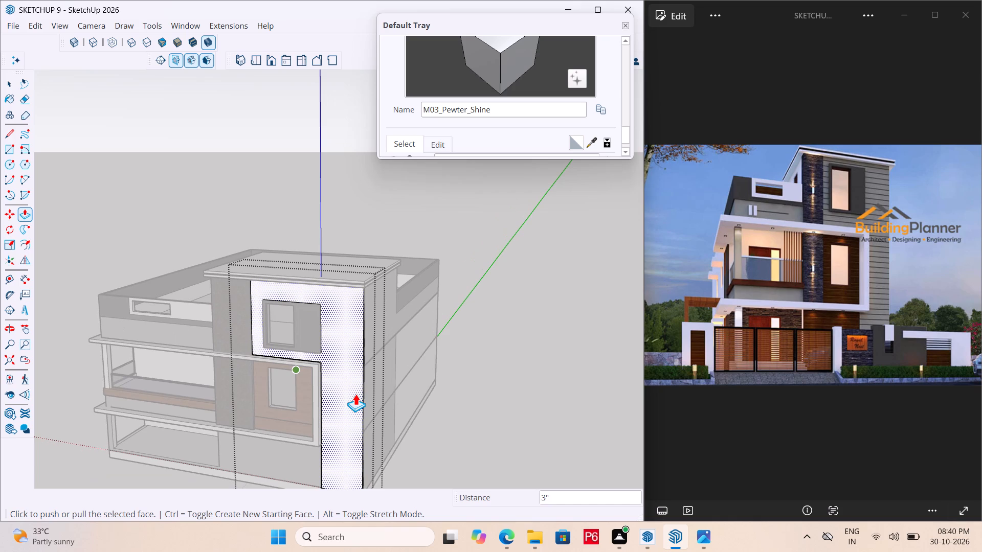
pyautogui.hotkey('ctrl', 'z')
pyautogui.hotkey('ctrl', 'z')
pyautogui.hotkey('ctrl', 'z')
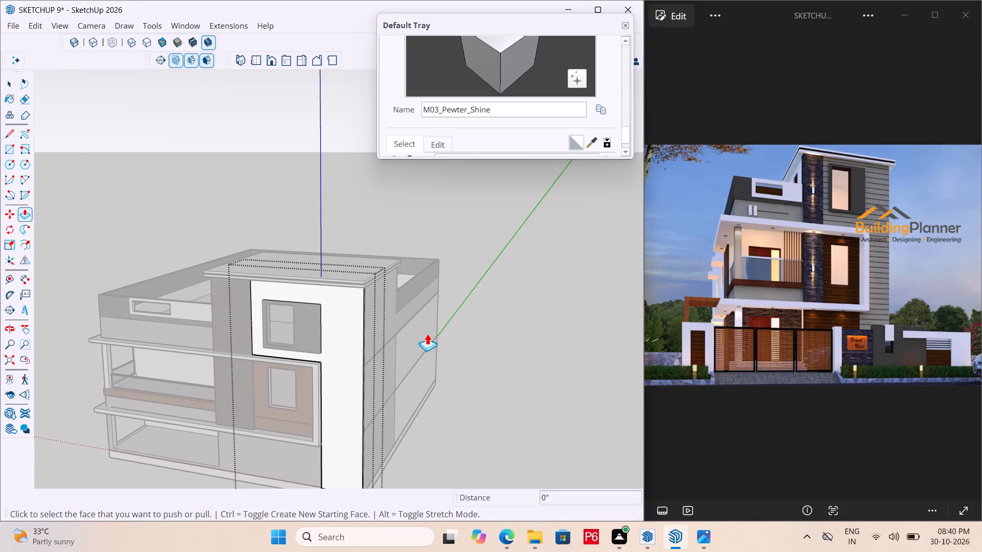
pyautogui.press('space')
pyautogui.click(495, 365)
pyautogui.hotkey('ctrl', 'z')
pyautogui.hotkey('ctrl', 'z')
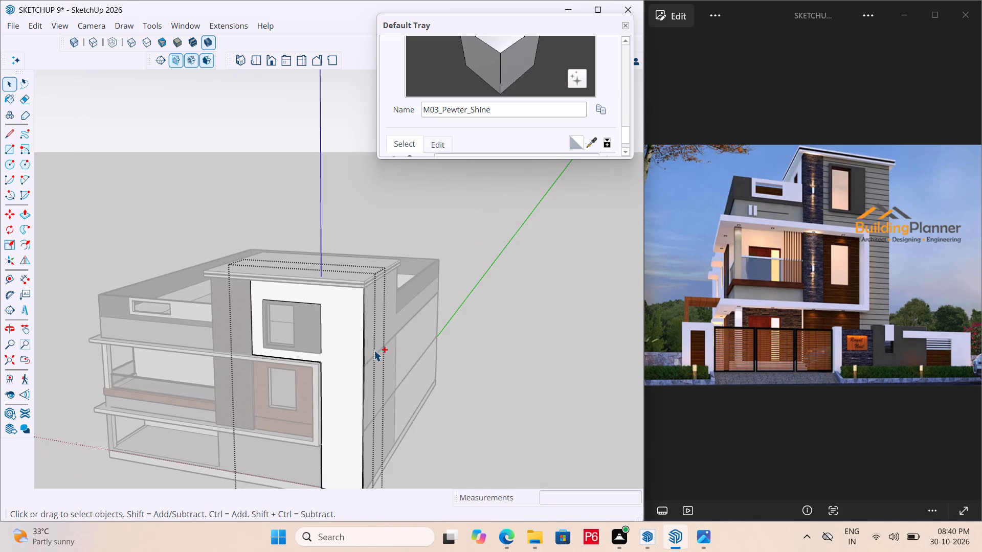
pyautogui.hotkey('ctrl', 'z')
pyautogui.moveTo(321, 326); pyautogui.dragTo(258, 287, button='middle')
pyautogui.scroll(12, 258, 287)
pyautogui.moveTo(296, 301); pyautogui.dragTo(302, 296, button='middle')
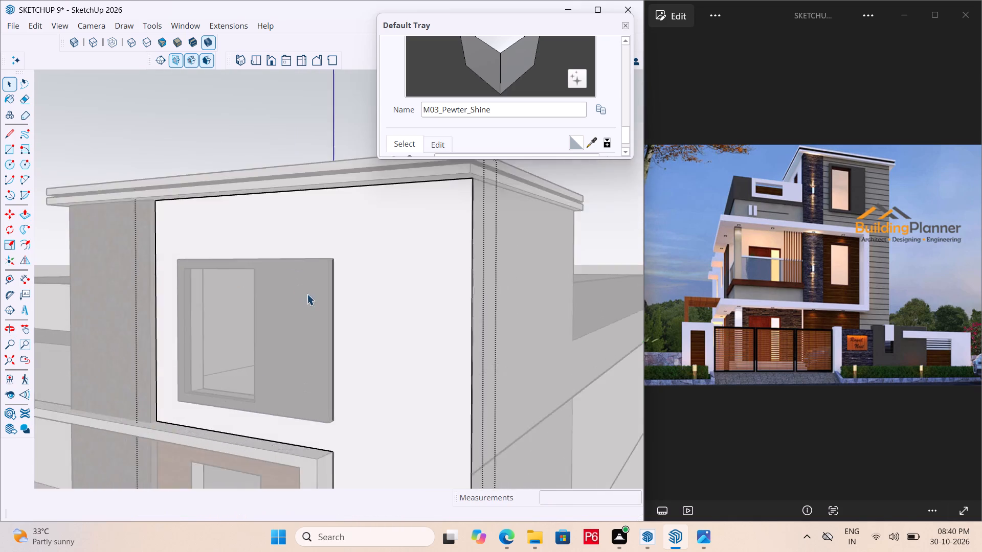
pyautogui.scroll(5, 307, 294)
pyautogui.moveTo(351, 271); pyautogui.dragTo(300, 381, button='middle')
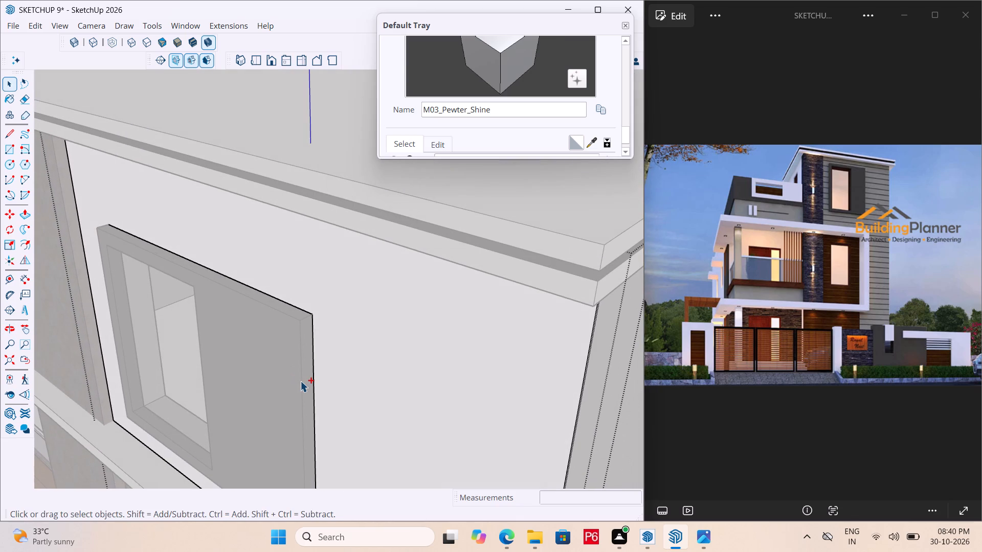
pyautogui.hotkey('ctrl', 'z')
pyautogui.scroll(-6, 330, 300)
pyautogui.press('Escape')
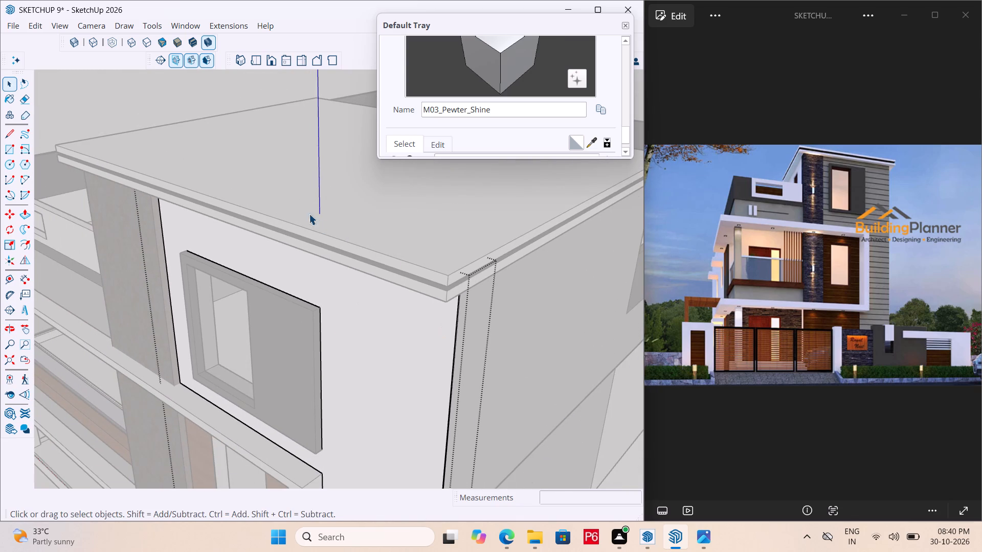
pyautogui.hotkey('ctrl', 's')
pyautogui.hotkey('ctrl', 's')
# Reopen the front-wall panel group for editing and place a horizontal guide line 1' below the panel's top edge.
pyautogui.click(363, 312)
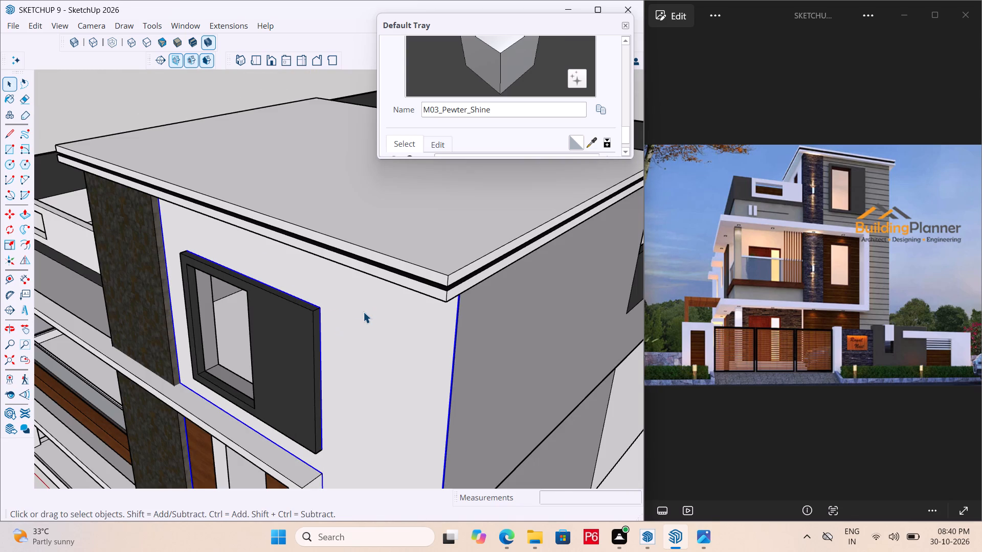
pyautogui.scroll(-12, 325, 246)
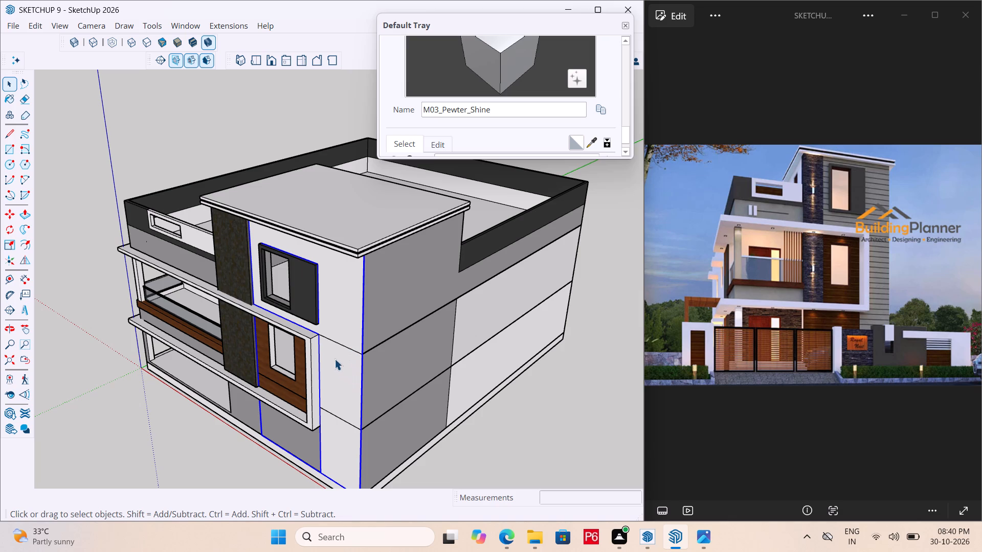
pyautogui.doubleClick(336, 354)
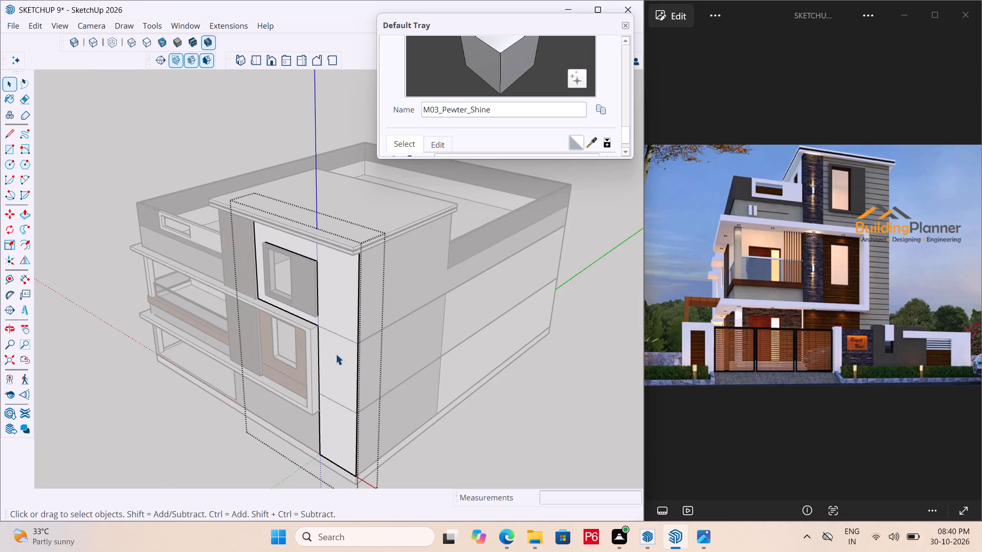
pyautogui.doubleClick(338, 305)
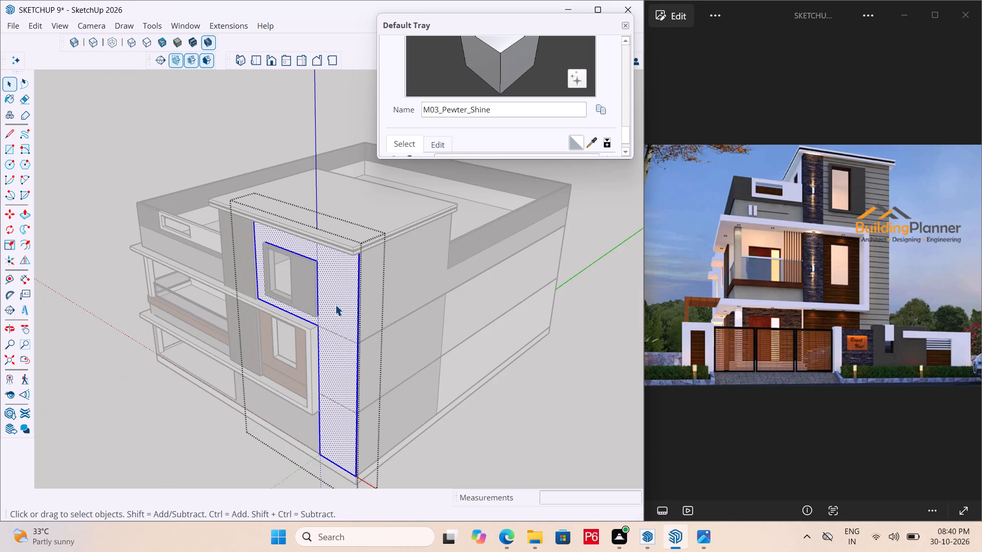
pyautogui.moveTo(326, 255); pyautogui.dragTo(369, 127, button='middle')
pyautogui.scroll(10, 344, 131)
pyautogui.scroll(2, 349, 178)
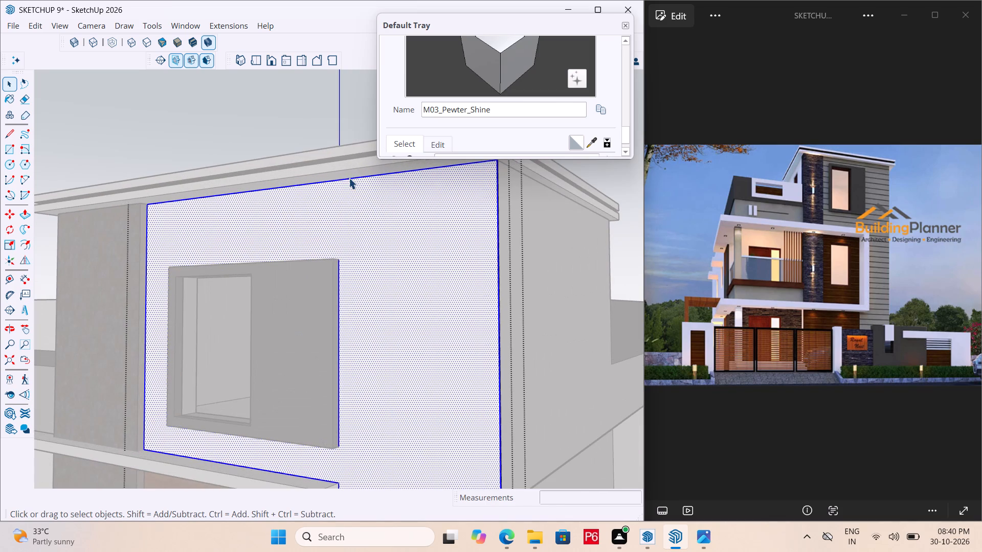
pyautogui.press('t')
pyautogui.click(309, 182)
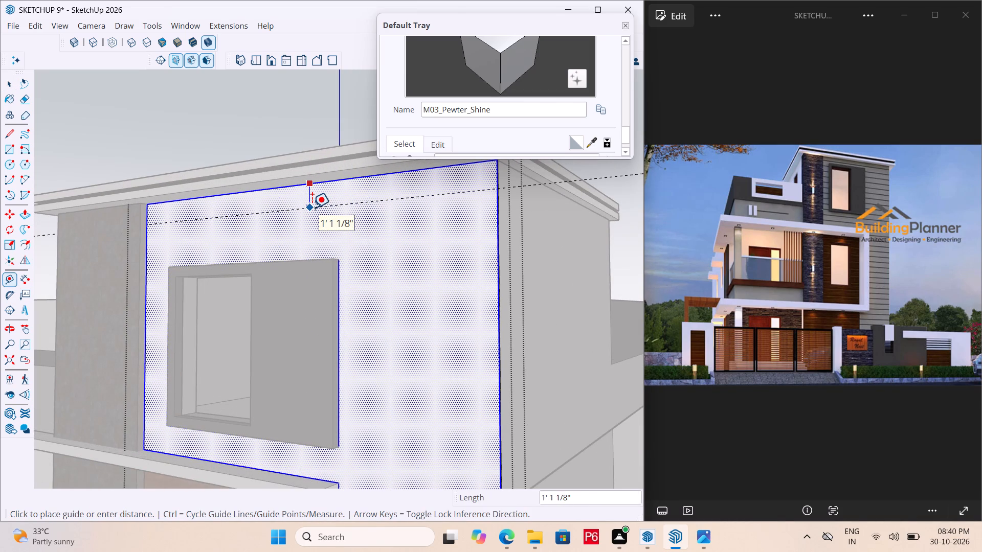
pyautogui.write("1'")
pyautogui.press('Return')
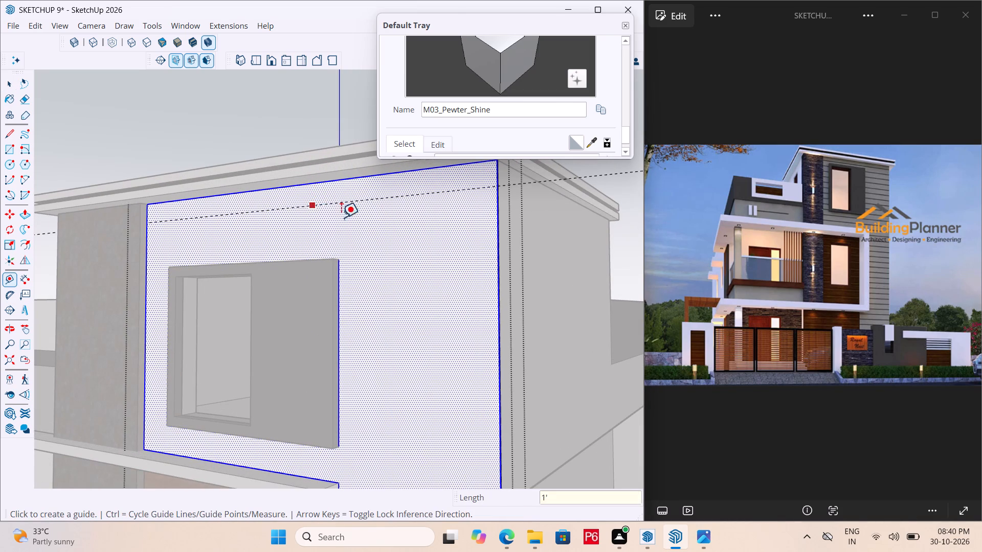
# Place a second horizontal guide line 1' below the first one on the front-wall panel.
pyautogui.click(376, 200)
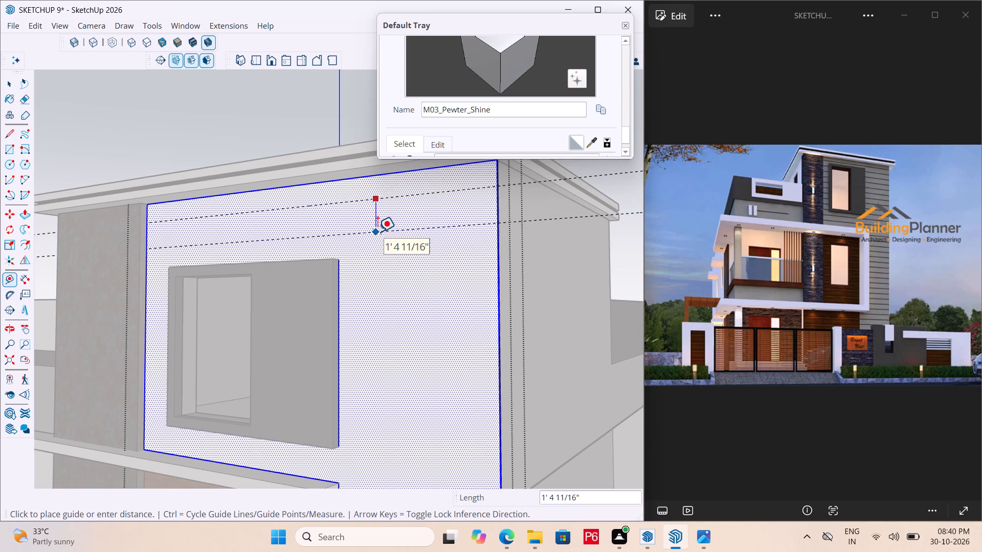
pyautogui.write("1'")
pyautogui.press('Return')
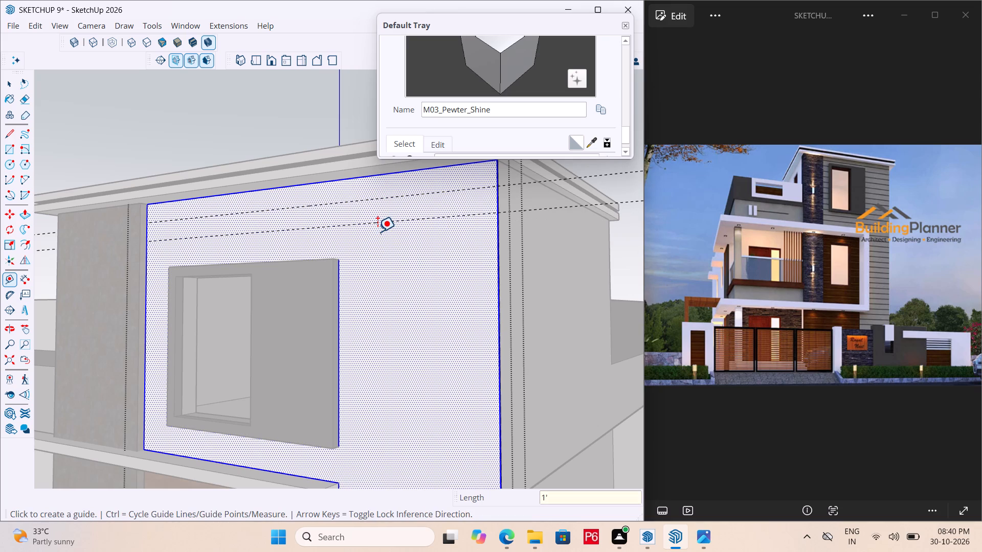
# Draw a rectangle about 1' high between the two guides across the full width of the front-wall panel, and save the model.
pyautogui.press('l')
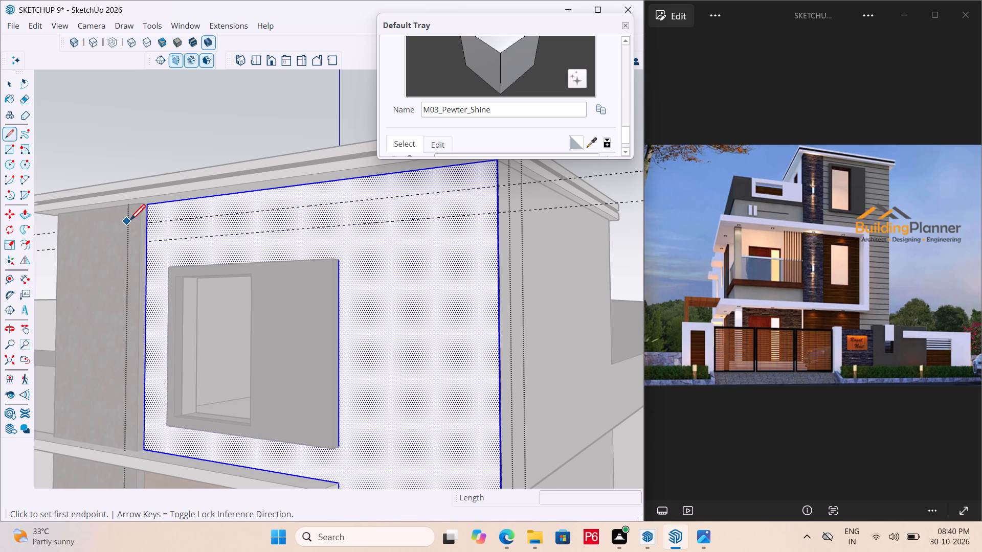
pyautogui.press('r')
pyautogui.click(148, 224)
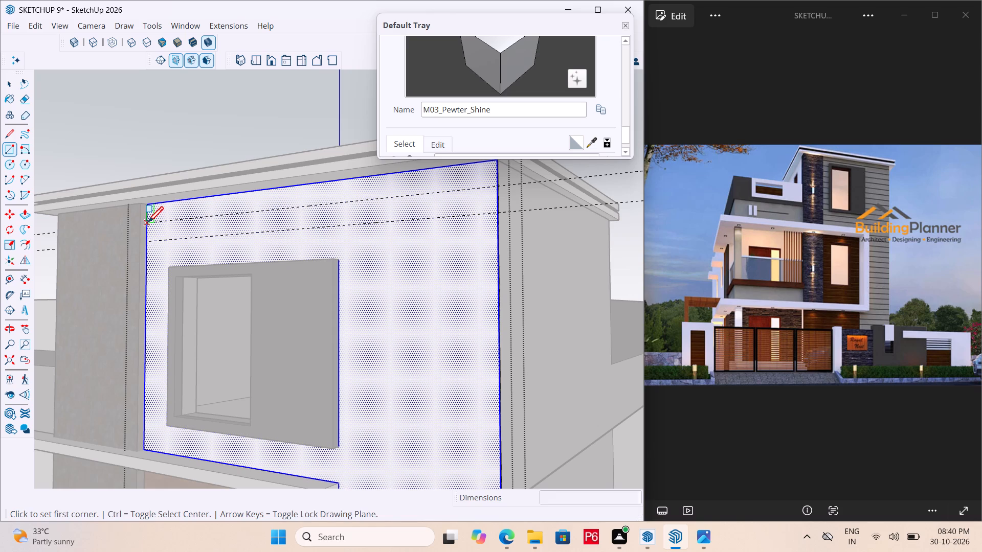
pyautogui.click(498, 213)
pyautogui.scroll(-6, 308, 294)
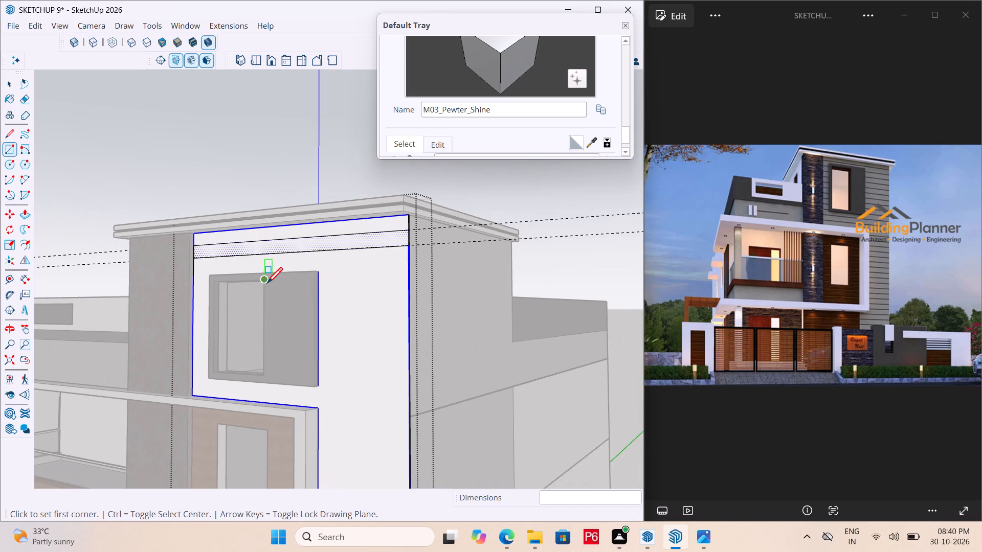
pyautogui.hotkey('ctrl', 's')
pyautogui.hotkey('ctrl', 's')
pyautogui.hotkey('ctrl', 's')
pyautogui.hotkey('ctrl', 's')
pyautogui.hotkey('ctrl', 's')
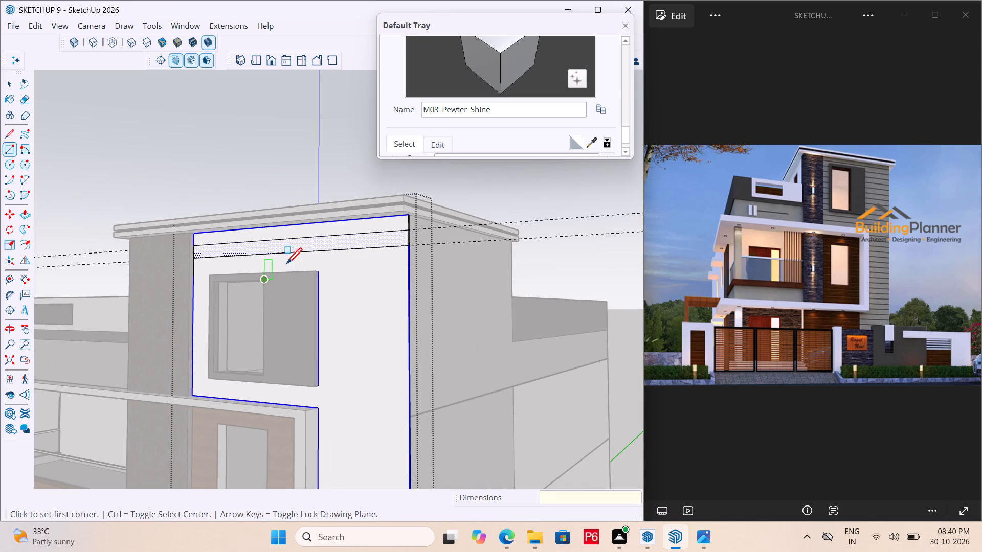
pyautogui.hotkey('ctrl', 's')
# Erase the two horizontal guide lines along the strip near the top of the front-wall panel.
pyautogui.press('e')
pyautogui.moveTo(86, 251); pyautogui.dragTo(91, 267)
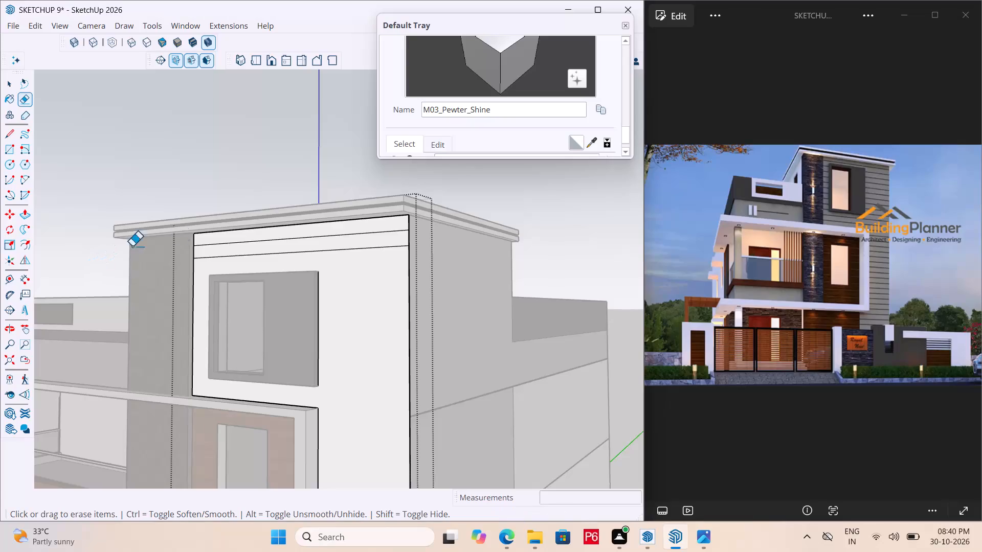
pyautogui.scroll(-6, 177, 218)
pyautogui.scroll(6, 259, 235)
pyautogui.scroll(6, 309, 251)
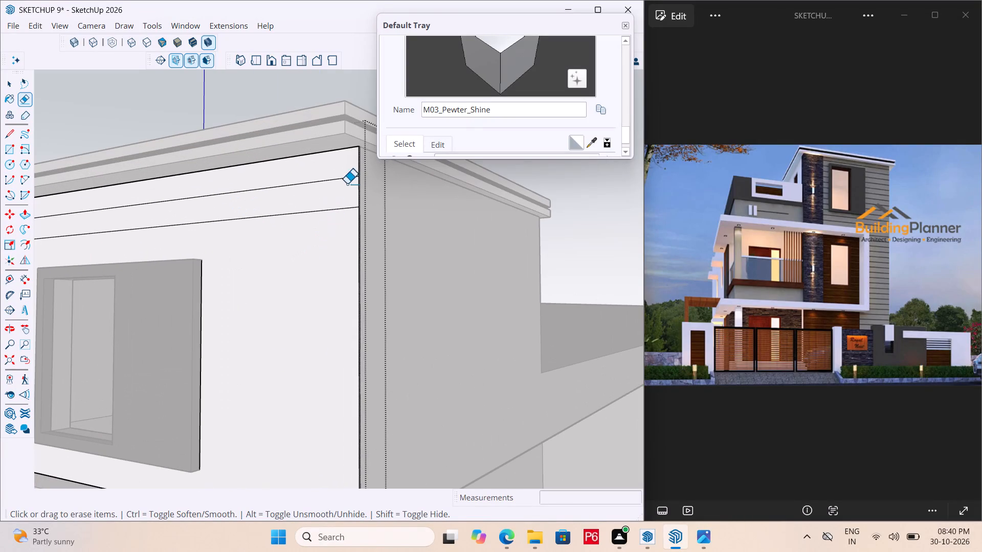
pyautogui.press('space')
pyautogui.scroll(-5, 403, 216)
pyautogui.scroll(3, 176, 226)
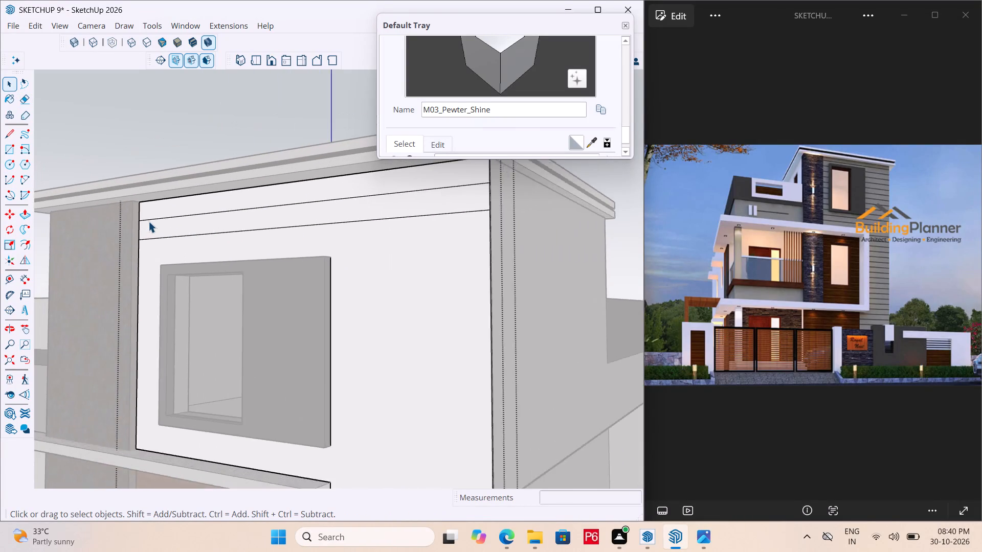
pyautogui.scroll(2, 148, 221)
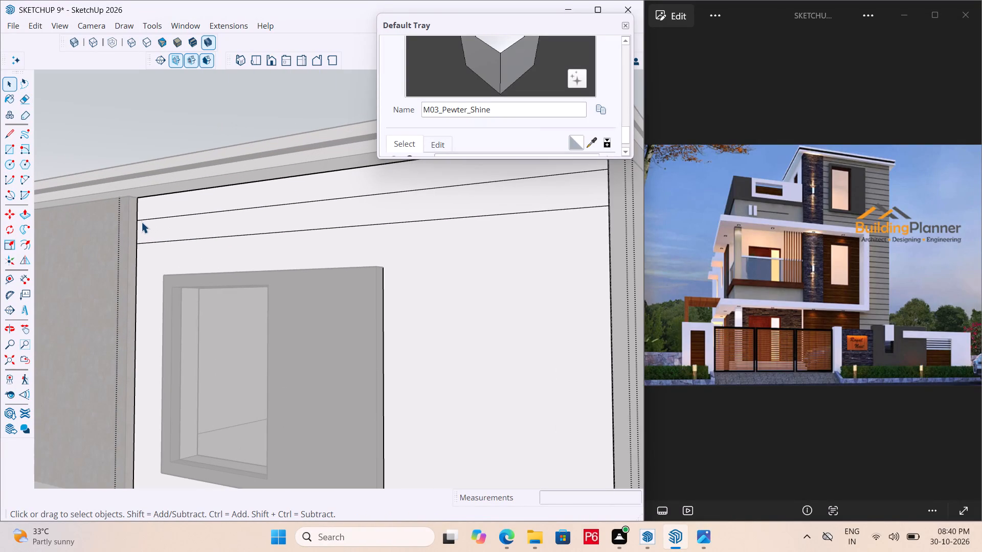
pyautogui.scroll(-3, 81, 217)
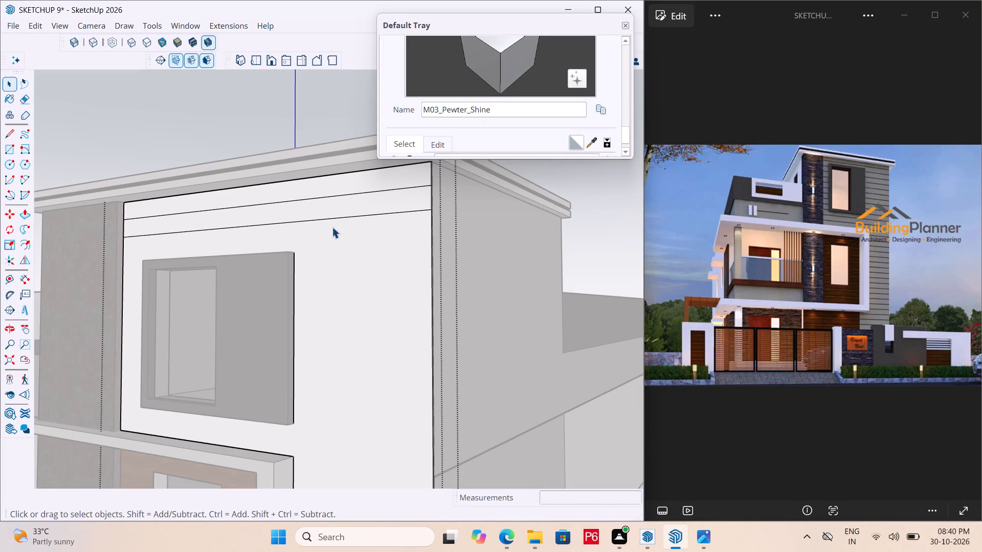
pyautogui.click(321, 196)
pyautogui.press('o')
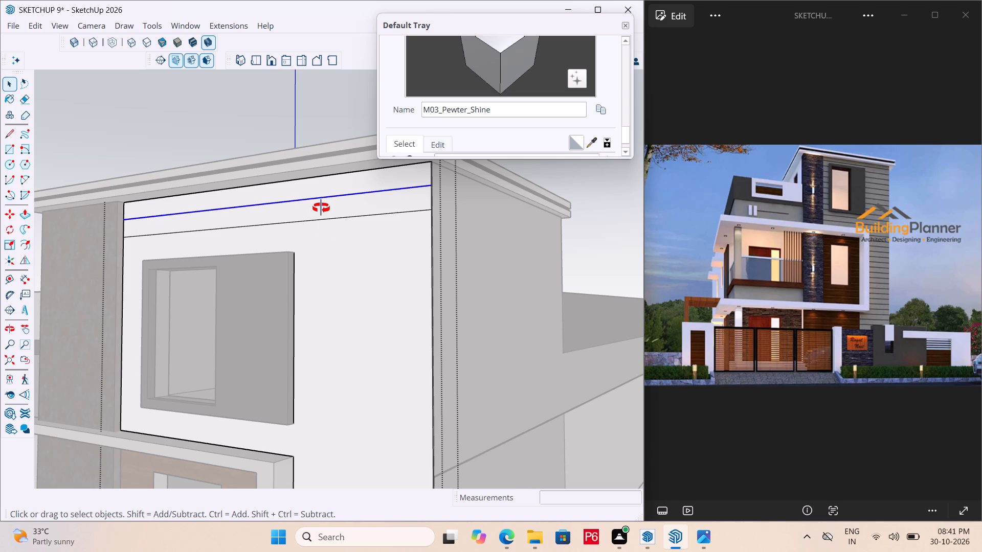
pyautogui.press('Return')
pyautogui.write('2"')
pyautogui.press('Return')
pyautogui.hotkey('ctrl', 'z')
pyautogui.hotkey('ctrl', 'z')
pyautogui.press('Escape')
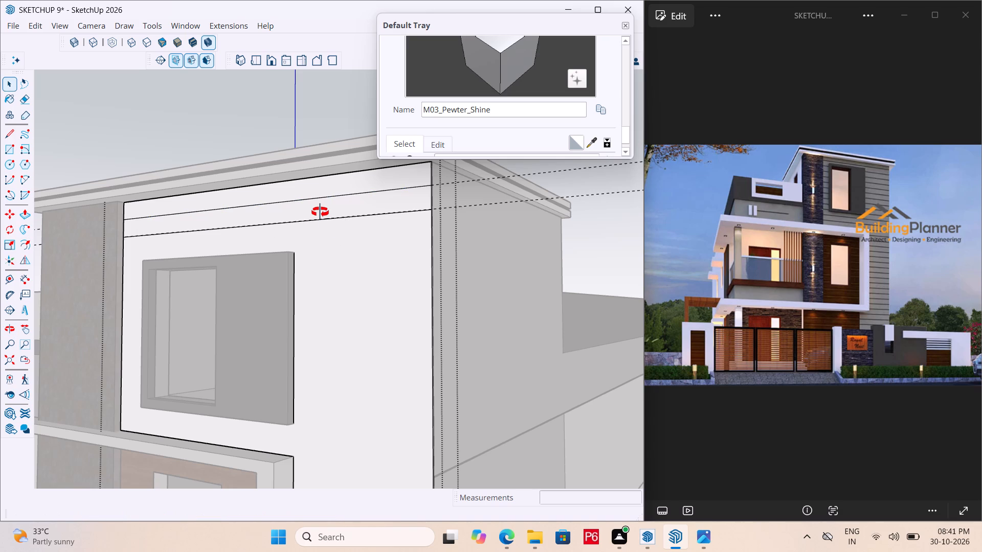
# Erase the two horizontal guide lines crossing the top of the front-wall panel and save the model.
pyautogui.scroll(-7, 307, 211)
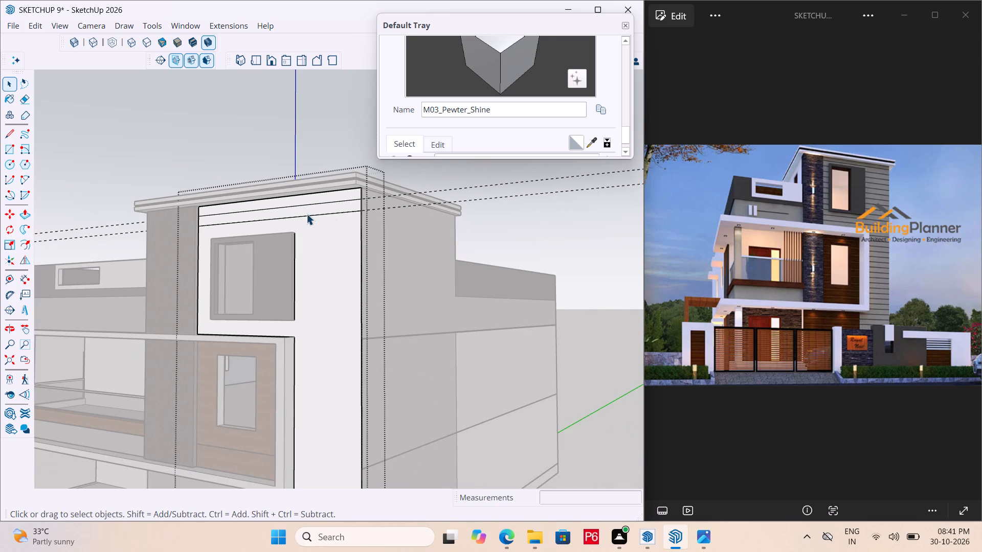
pyautogui.press('e')
pyautogui.click(523, 187)
pyautogui.click(523, 182)
pyautogui.moveTo(524, 189); pyautogui.dragTo(526, 203)
pyautogui.hotkey('ctrl', 's')
pyautogui.hotkey('ctrl', 's')
pyautogui.hotkey('ctrl', 's')
pyautogui.hotkey('ctrl', 's')
pyautogui.keyDown('ctrl'); pyautogui.scroll(6, 285, 234); pyautogui.keyUp('ctrl')
pyautogui.hotkey('ctrl', 's')
pyautogui.hotkey('ctrl', 's')
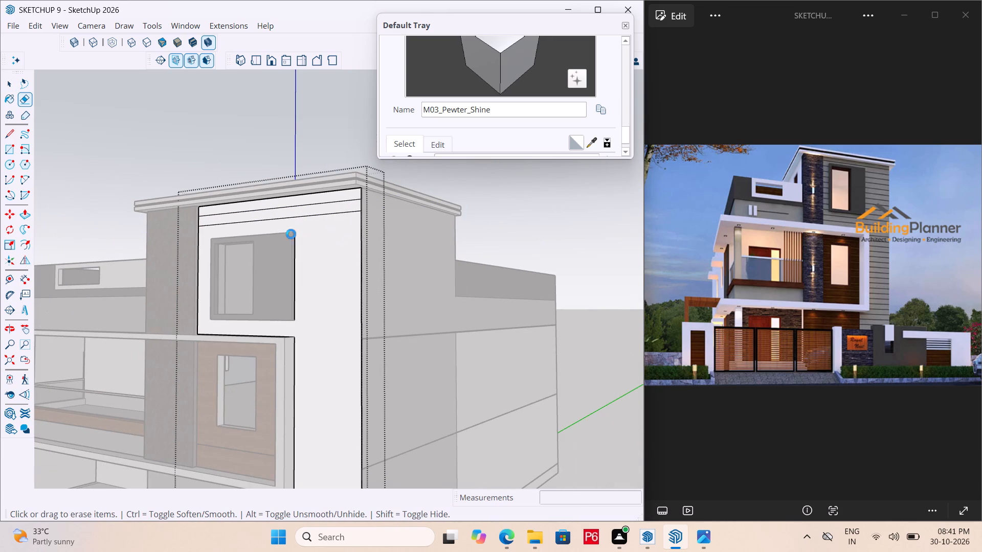
# Save the model.
pyautogui.hotkey('ctrl', 's')
pyautogui.hotkey('ctrl', 's')
pyautogui.hotkey('ctrl', 's')
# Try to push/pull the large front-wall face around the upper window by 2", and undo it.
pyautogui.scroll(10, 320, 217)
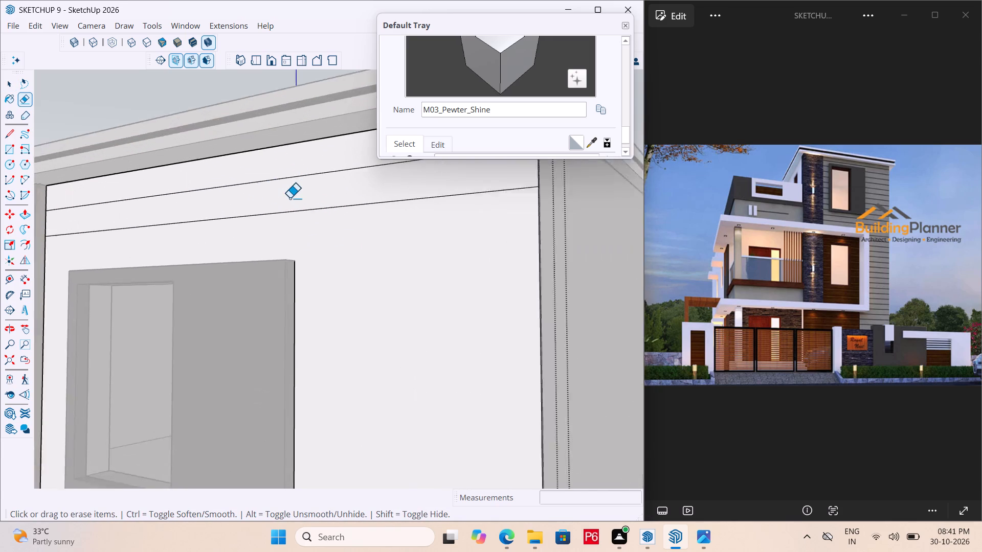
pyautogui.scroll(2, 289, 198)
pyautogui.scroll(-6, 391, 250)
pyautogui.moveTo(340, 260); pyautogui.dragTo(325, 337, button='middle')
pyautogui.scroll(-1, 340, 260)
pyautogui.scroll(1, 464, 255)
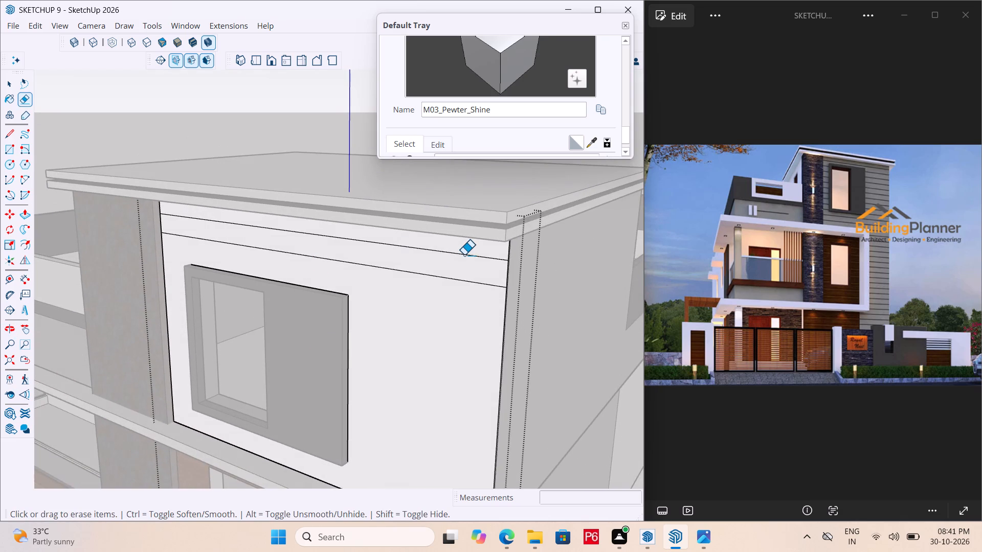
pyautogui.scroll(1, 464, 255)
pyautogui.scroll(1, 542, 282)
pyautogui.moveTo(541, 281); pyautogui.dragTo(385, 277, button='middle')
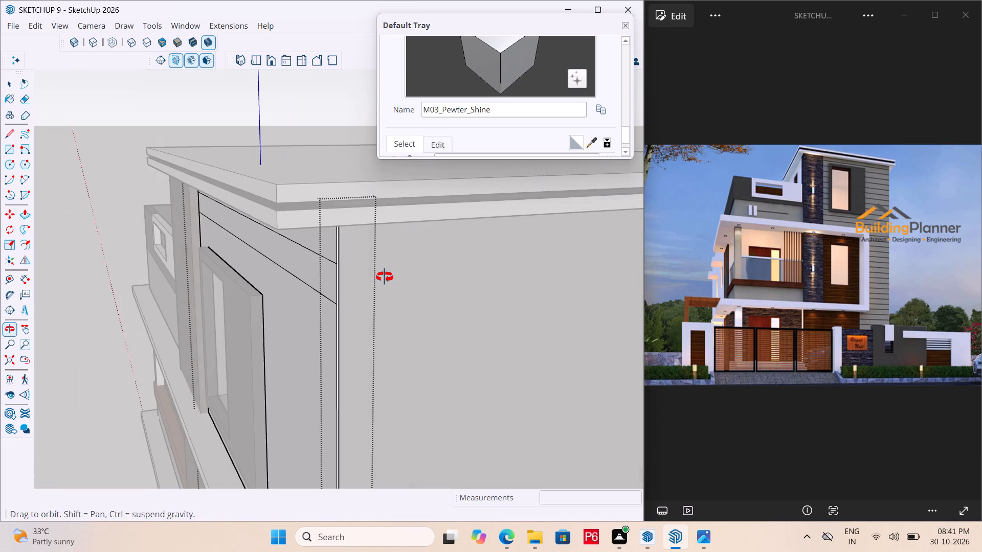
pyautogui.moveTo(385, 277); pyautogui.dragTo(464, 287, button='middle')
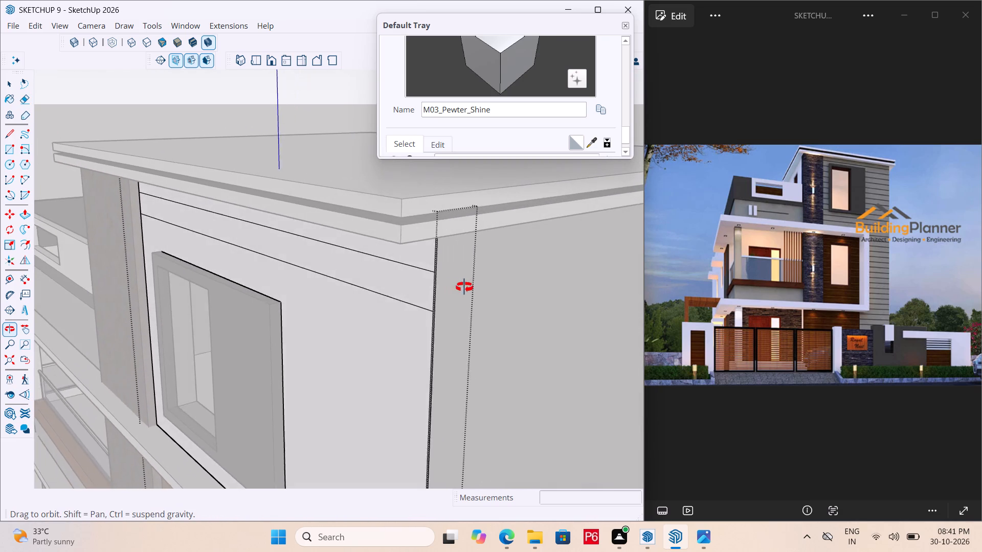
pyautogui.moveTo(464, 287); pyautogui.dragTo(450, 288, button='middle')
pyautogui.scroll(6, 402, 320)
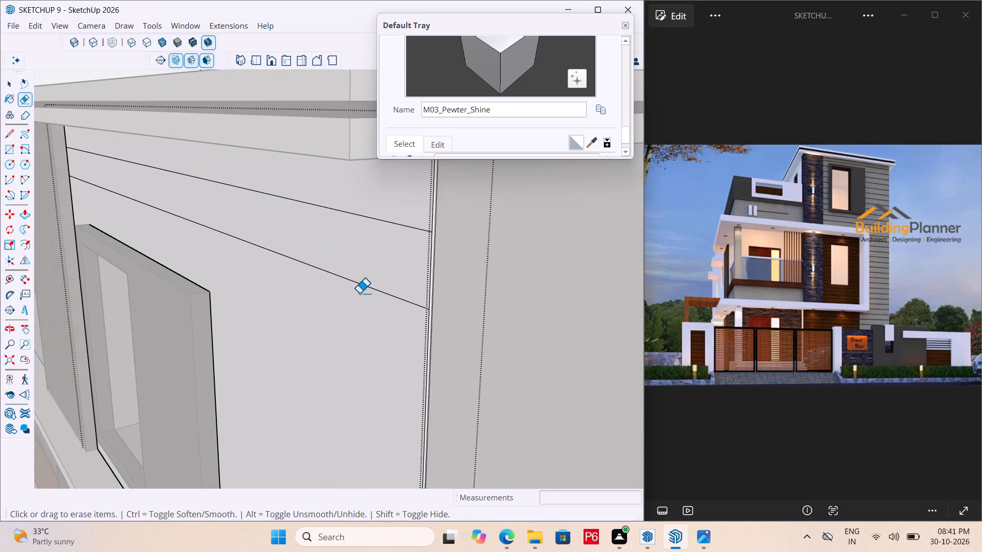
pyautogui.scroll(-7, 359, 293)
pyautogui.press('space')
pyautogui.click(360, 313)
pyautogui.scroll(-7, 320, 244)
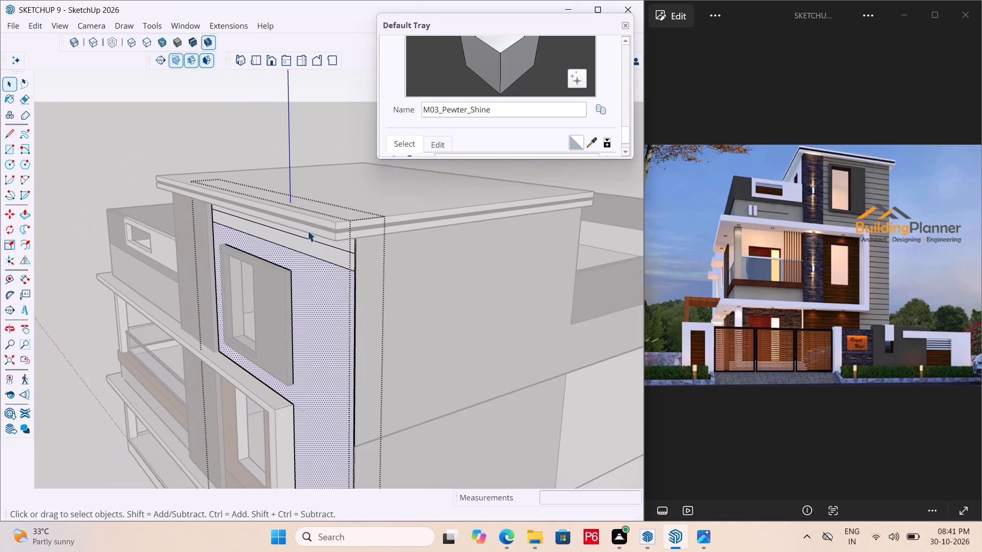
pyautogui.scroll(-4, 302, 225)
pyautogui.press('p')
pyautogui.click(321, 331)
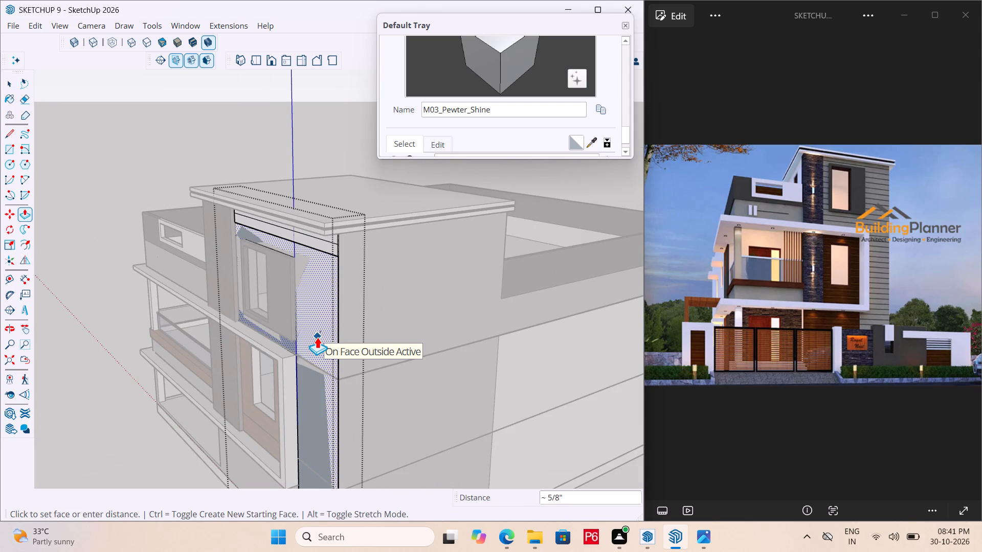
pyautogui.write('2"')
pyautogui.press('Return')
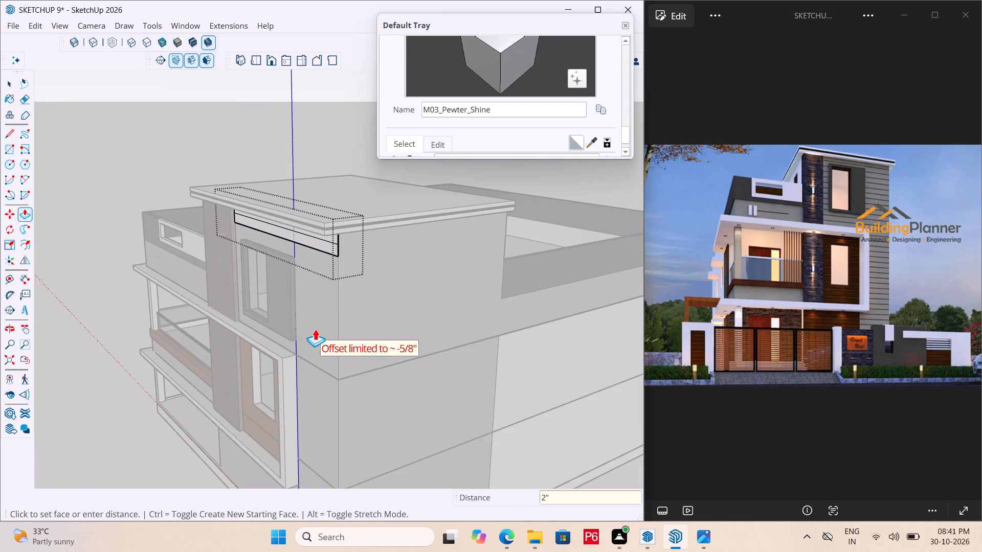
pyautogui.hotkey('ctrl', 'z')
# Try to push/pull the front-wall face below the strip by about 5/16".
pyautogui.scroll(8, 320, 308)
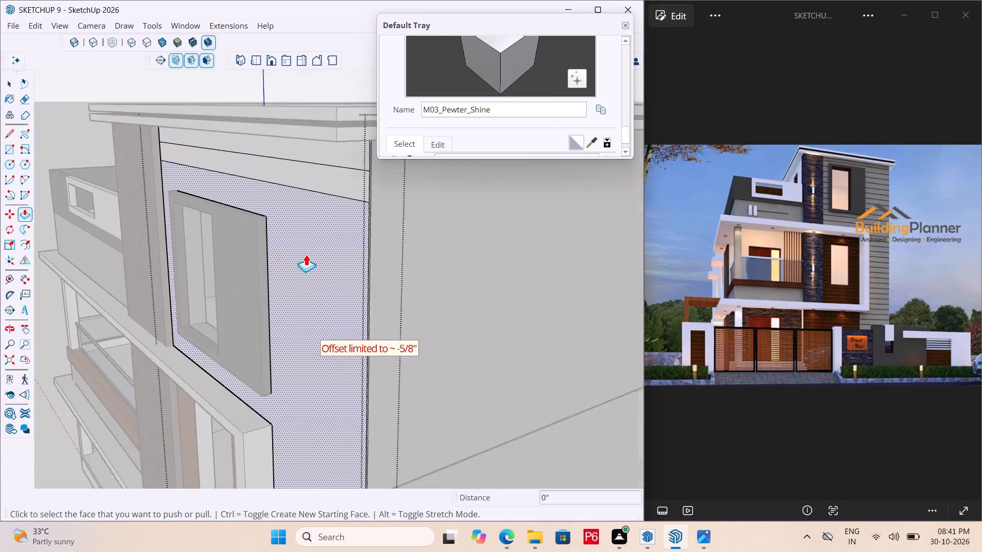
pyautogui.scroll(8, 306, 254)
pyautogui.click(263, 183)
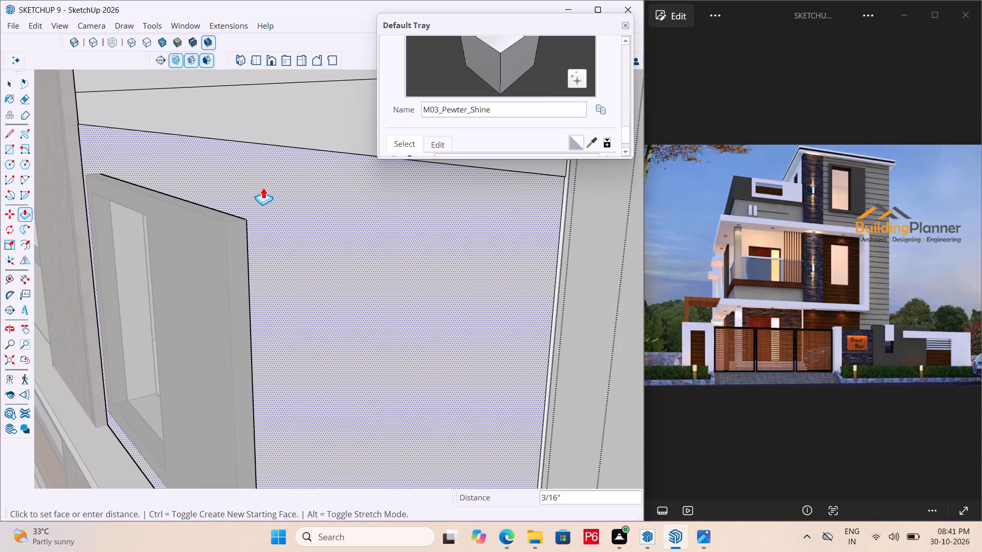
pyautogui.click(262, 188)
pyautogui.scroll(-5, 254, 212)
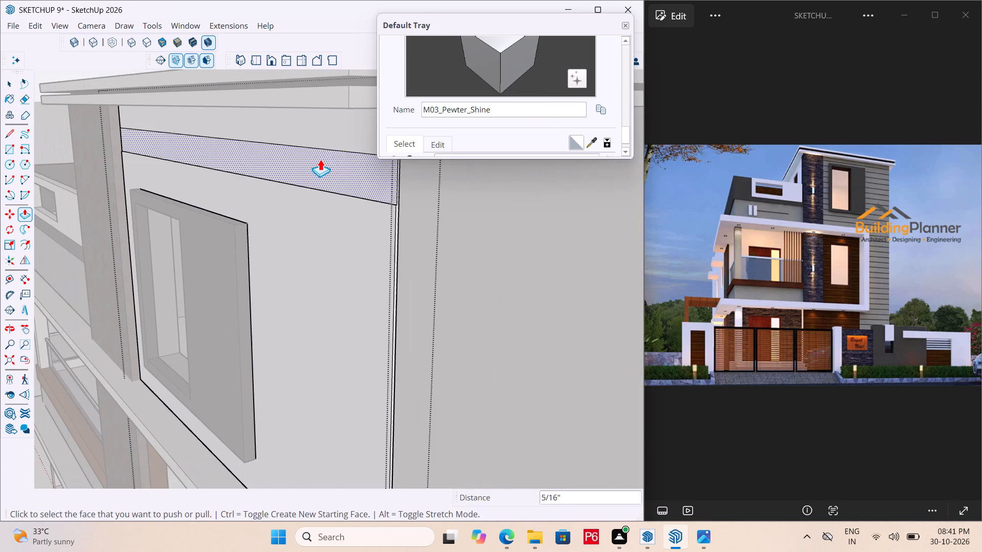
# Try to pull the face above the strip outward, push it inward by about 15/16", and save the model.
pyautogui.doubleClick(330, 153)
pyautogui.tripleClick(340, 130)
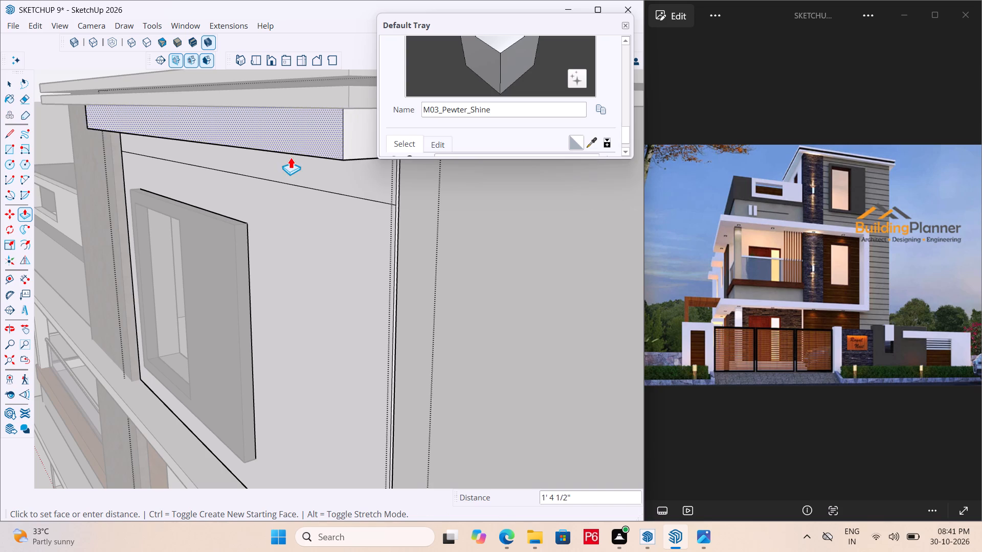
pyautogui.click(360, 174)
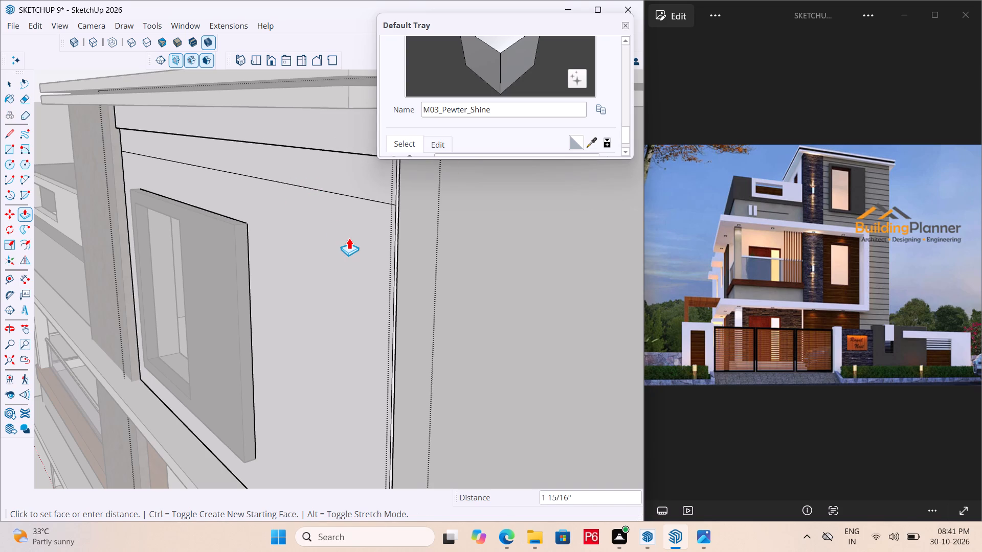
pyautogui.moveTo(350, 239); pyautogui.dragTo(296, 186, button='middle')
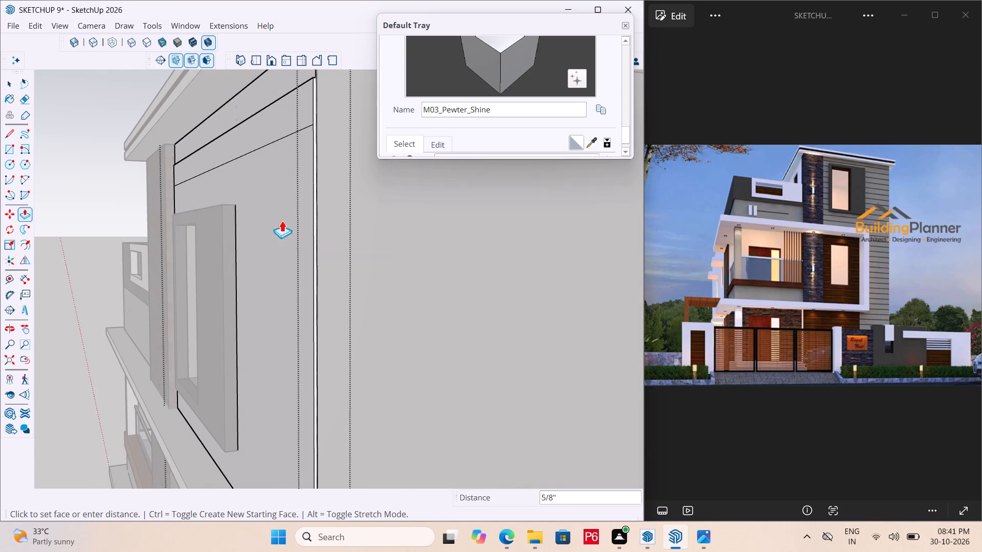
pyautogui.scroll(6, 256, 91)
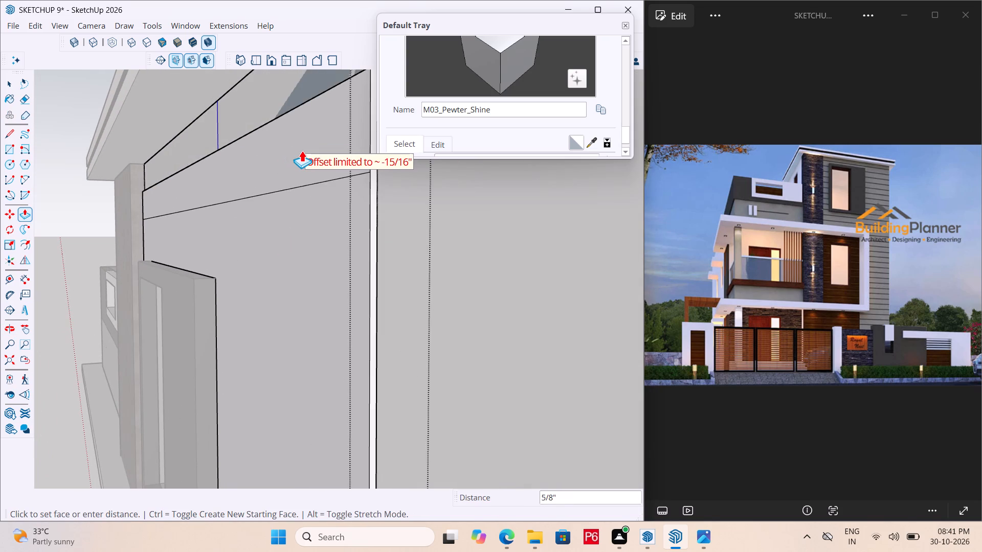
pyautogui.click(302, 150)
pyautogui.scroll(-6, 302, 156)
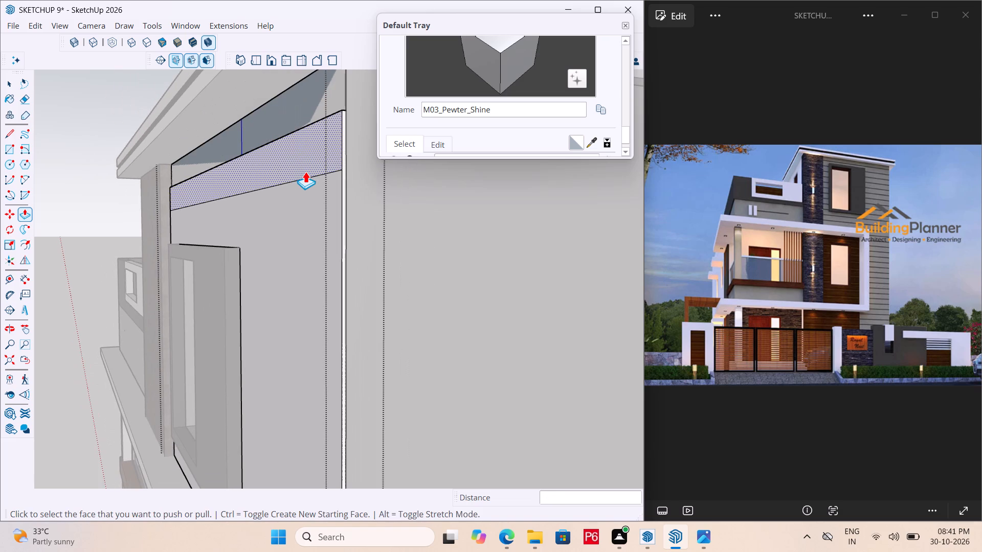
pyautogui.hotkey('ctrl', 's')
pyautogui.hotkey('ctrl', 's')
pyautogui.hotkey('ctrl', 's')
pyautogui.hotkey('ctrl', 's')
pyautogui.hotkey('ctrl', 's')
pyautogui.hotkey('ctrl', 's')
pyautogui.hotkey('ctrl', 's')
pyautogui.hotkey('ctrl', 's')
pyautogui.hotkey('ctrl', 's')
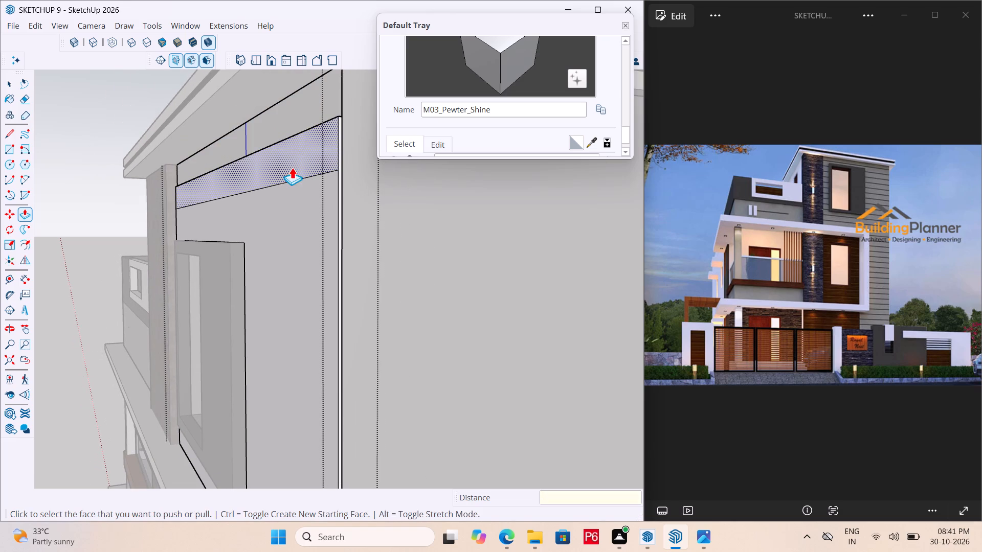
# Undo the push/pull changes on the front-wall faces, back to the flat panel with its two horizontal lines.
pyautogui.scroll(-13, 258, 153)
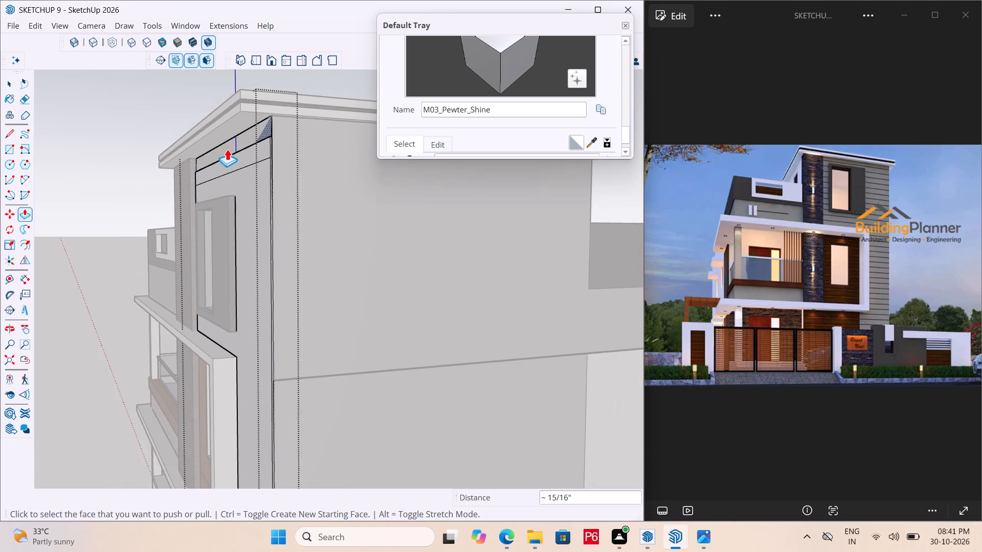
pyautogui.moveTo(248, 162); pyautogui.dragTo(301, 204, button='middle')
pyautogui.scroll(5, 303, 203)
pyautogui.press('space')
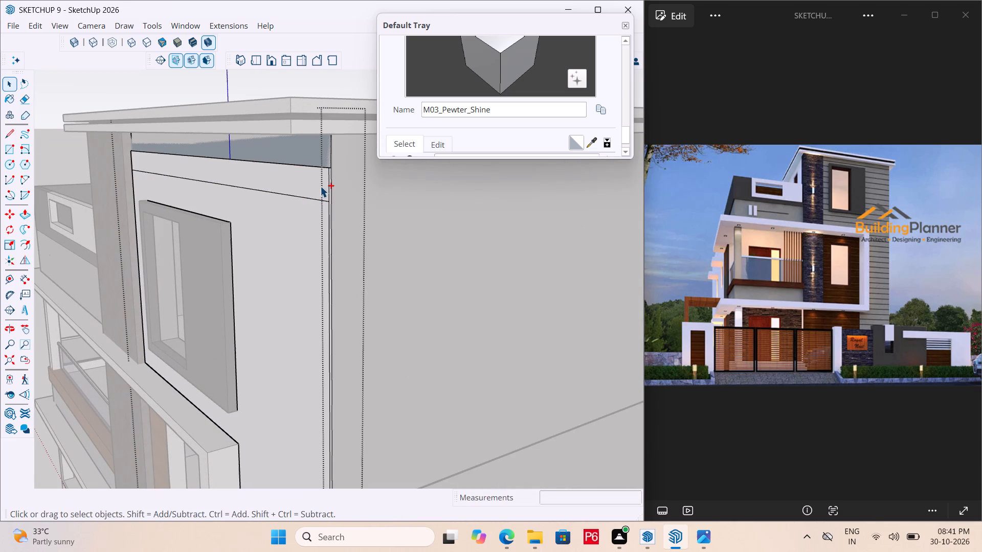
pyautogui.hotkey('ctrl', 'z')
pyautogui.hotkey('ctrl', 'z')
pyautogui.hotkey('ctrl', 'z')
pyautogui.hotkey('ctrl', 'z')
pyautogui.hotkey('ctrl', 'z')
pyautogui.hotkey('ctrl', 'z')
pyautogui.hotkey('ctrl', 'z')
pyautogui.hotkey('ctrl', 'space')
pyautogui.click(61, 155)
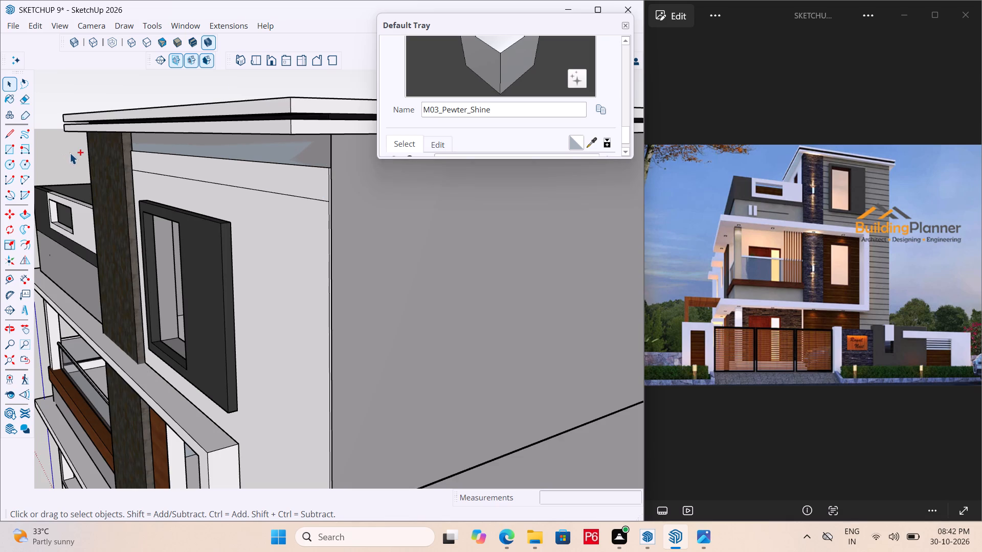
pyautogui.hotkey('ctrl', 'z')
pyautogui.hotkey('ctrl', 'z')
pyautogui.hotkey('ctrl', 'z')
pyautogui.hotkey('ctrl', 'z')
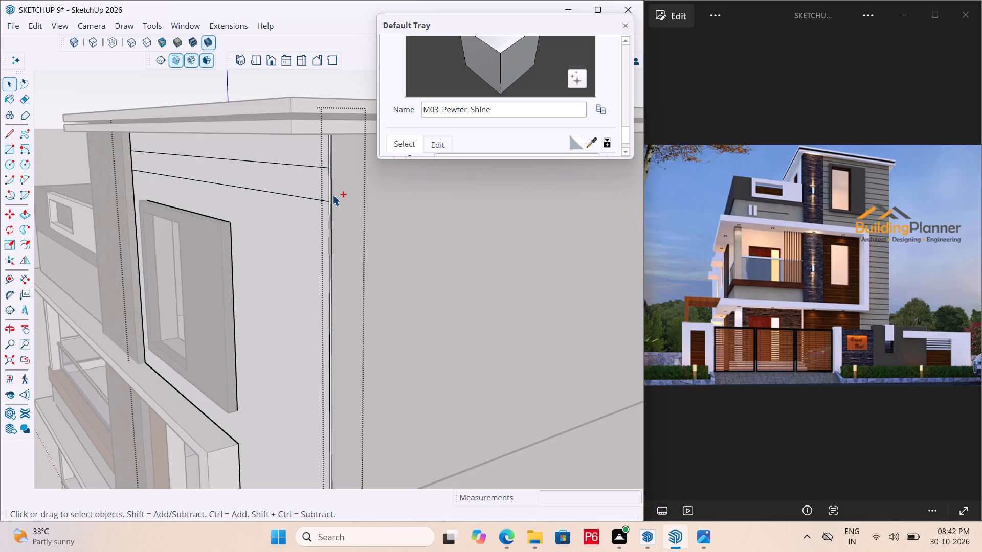
# Copy the upper horizontal line of the front-wall strip 2" downward along the panel's edge.
pyautogui.moveTo(328, 189); pyautogui.dragTo(342, 192, button='middle')
pyautogui.press('space')
pyautogui.scroll(3, 343, 192)
pyautogui.moveTo(257, 194); pyautogui.dragTo(340, 210, button='middle')
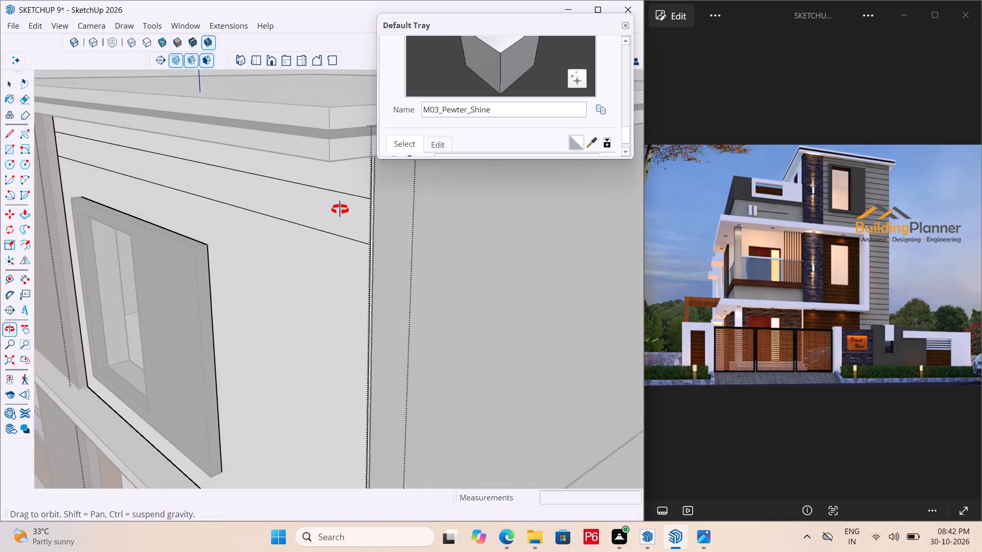
pyautogui.moveTo(340, 210); pyautogui.dragTo(337, 195, button='middle')
pyautogui.scroll(2, 336, 193)
pyautogui.click(361, 168)
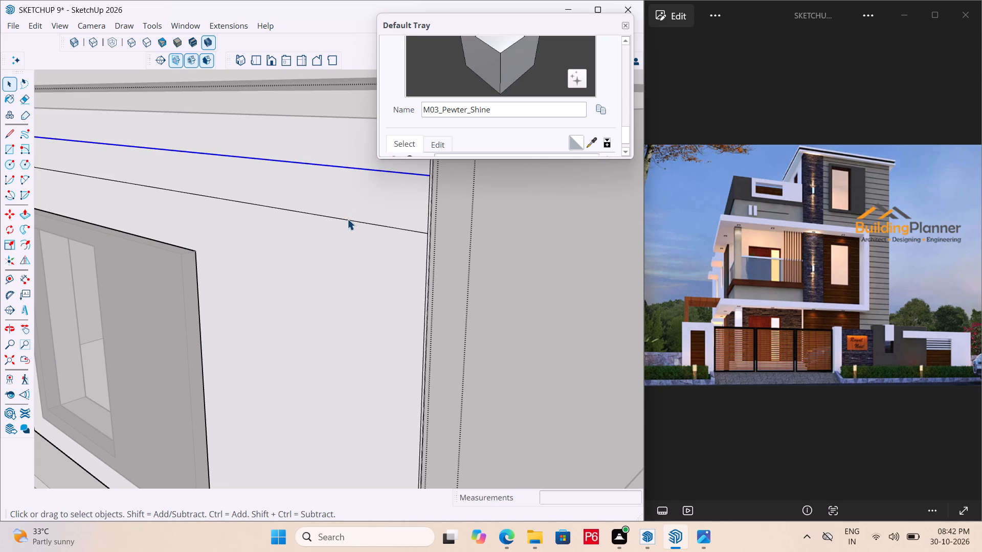
pyautogui.click(347, 219)
pyautogui.scroll(-6, 332, 160)
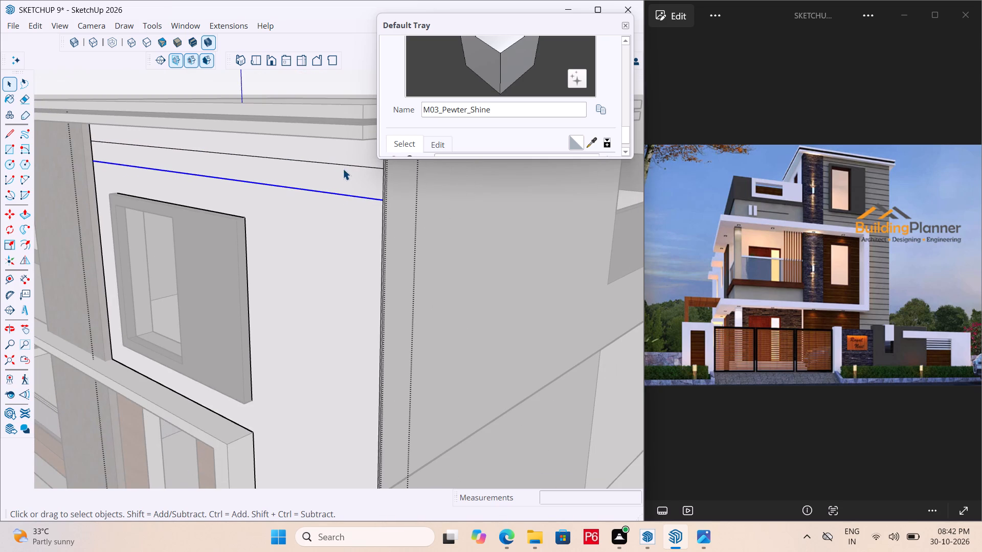
pyautogui.scroll(-4, 330, 141)
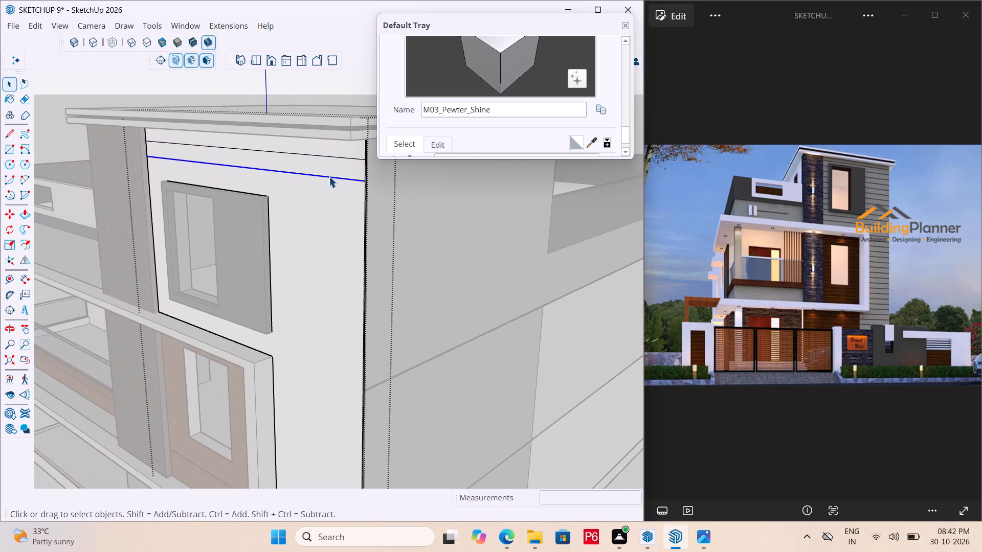
pyautogui.scroll(-5, 303, 152)
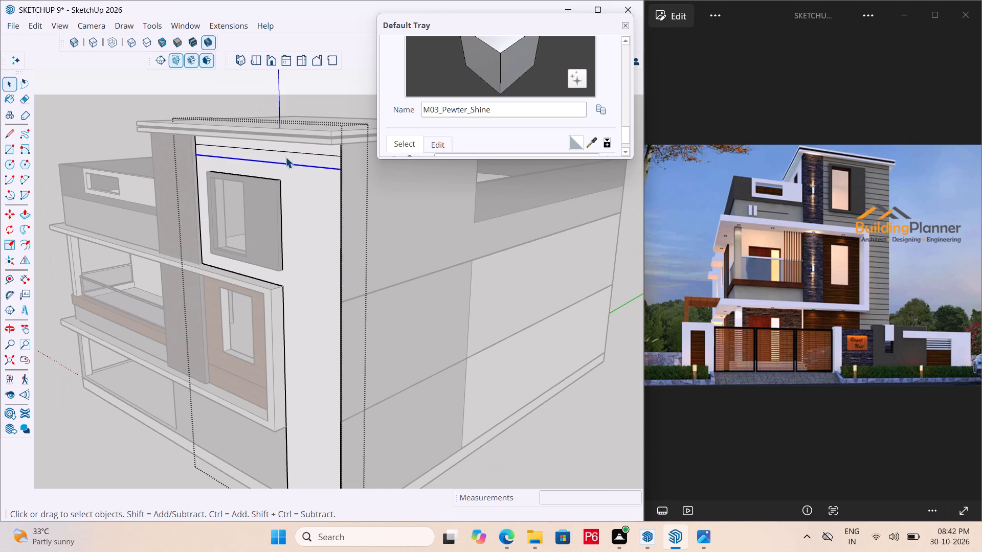
pyautogui.scroll(4, 362, 157)
pyautogui.scroll(4, 311, 156)
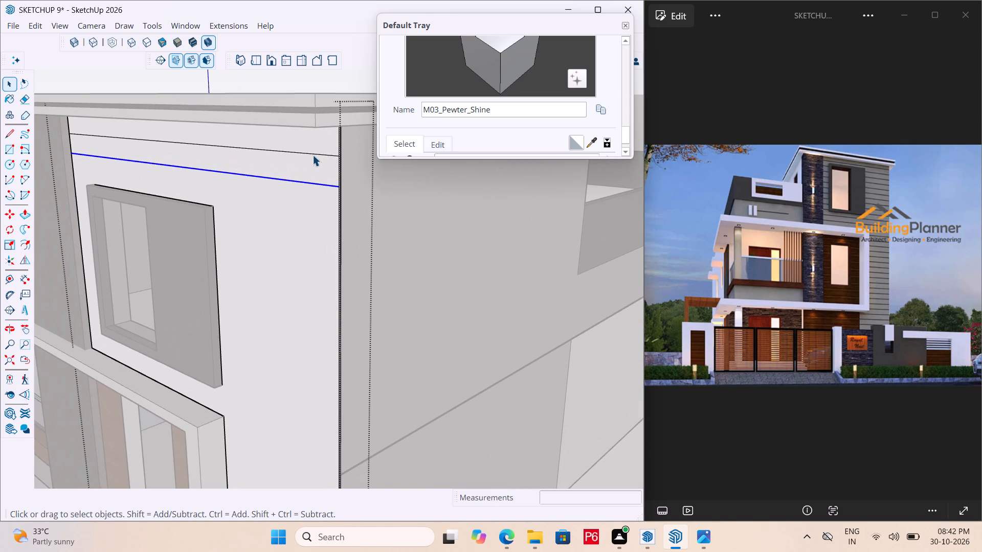
pyautogui.click(313, 155)
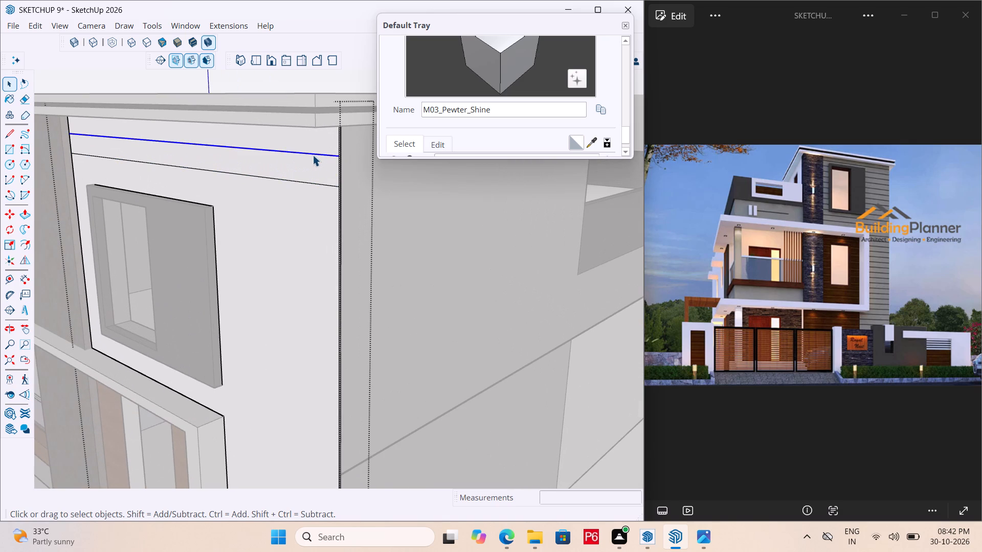
pyautogui.press('c')
pyautogui.press('BackSpace')
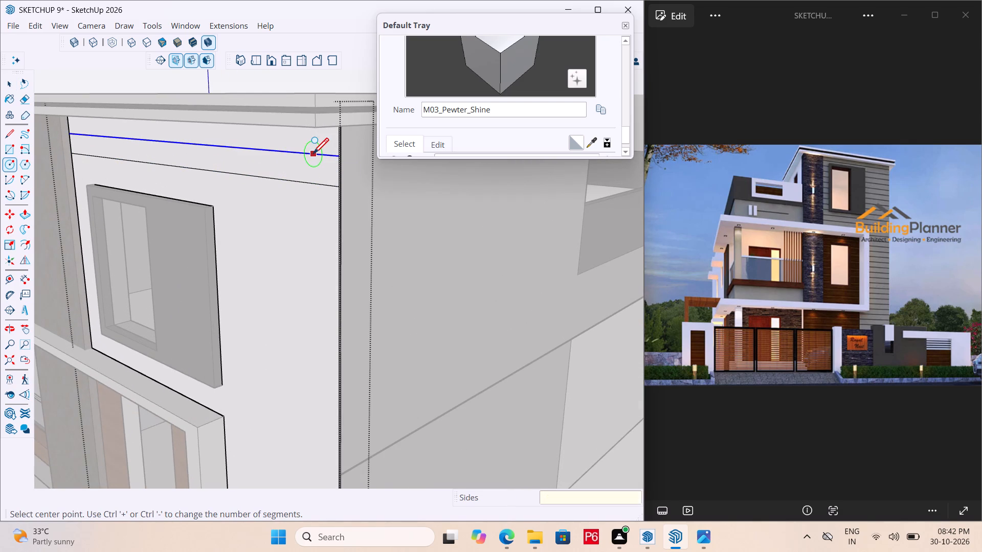
pyautogui.press('m')
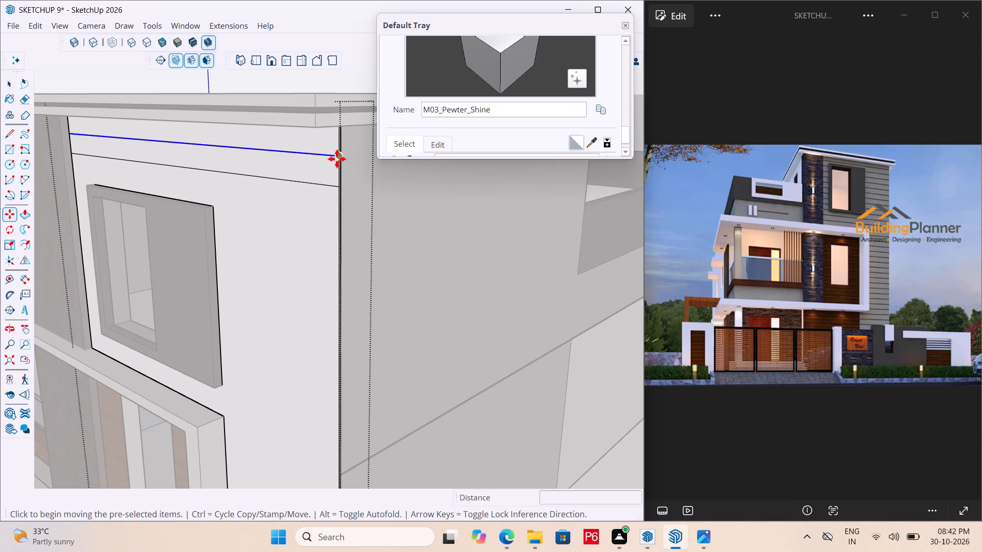
pyautogui.scroll(17, 338, 156)
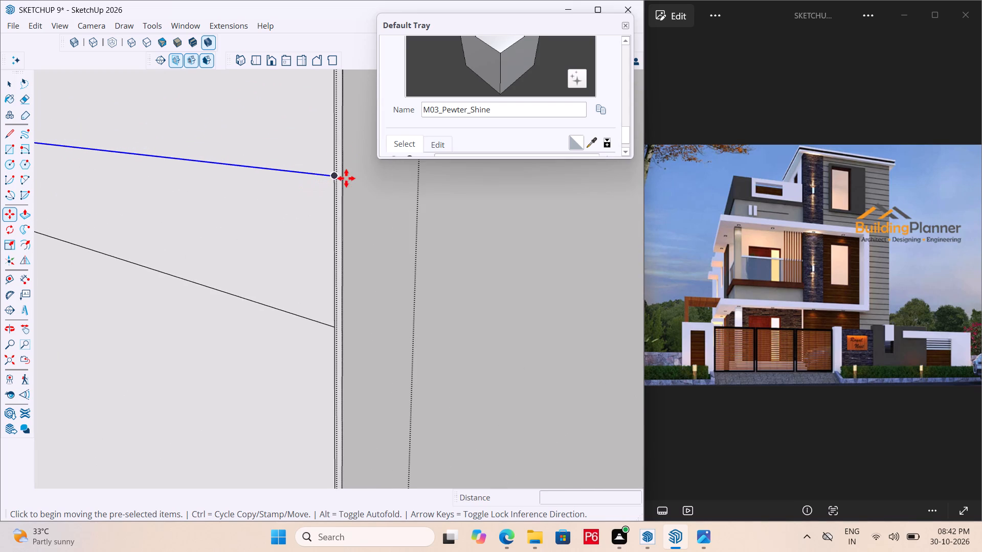
pyautogui.click(337, 177)
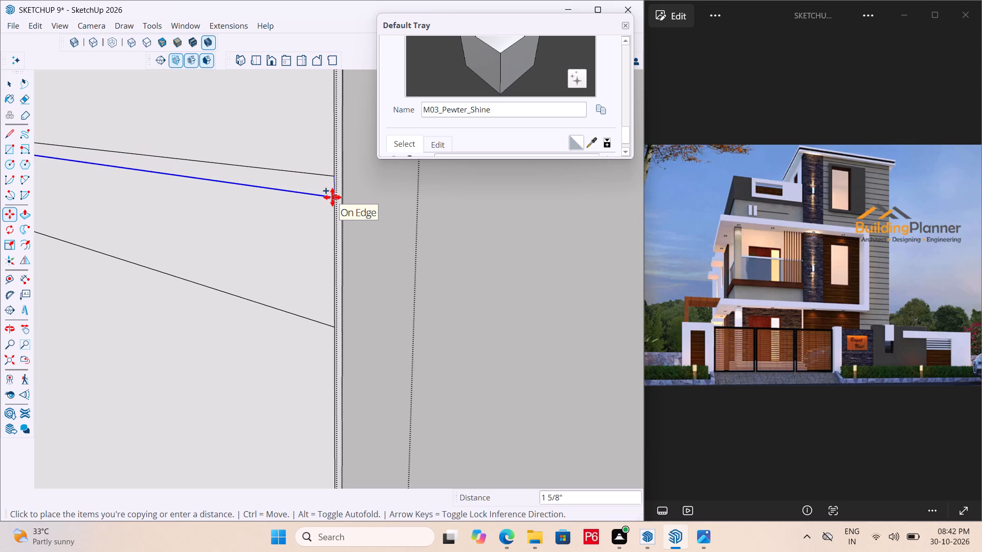
pyautogui.press('2')
pyautogui.hotkey('shift', '"')
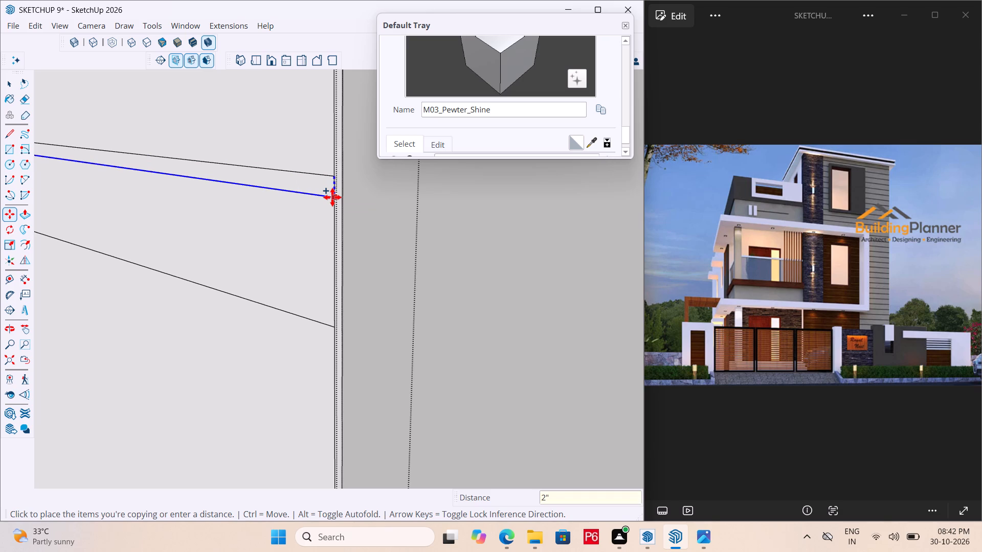
pyautogui.press('Return')
pyautogui.scroll(-6, 325, 159)
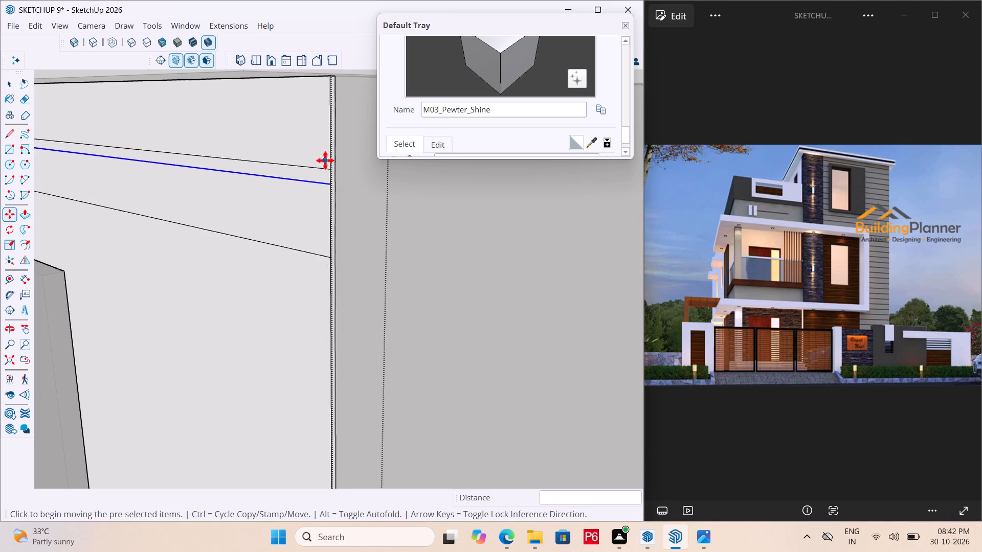
# Copy the upper band's two horizontal lines about 33' 3" down the panel's edge to just above the wall base.
pyautogui.scroll(-4, 327, 170)
pyautogui.press('space')
pyautogui.scroll(4, 317, 167)
pyautogui.click(321, 168)
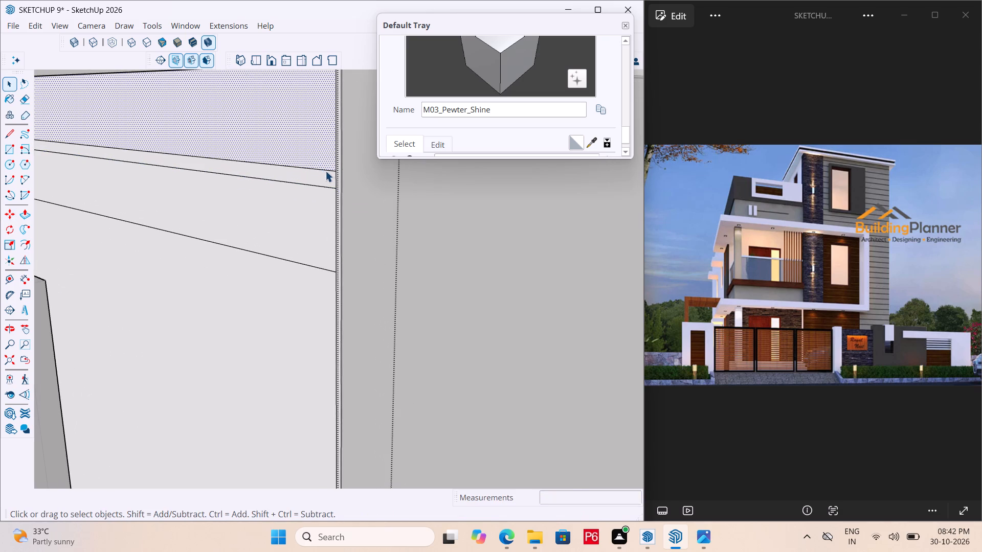
pyautogui.click(326, 169)
pyautogui.keyDown('ctrl'); pyautogui.click(327, 187); pyautogui.keyUp('ctrl')
pyautogui.scroll(-4, 333, 177)
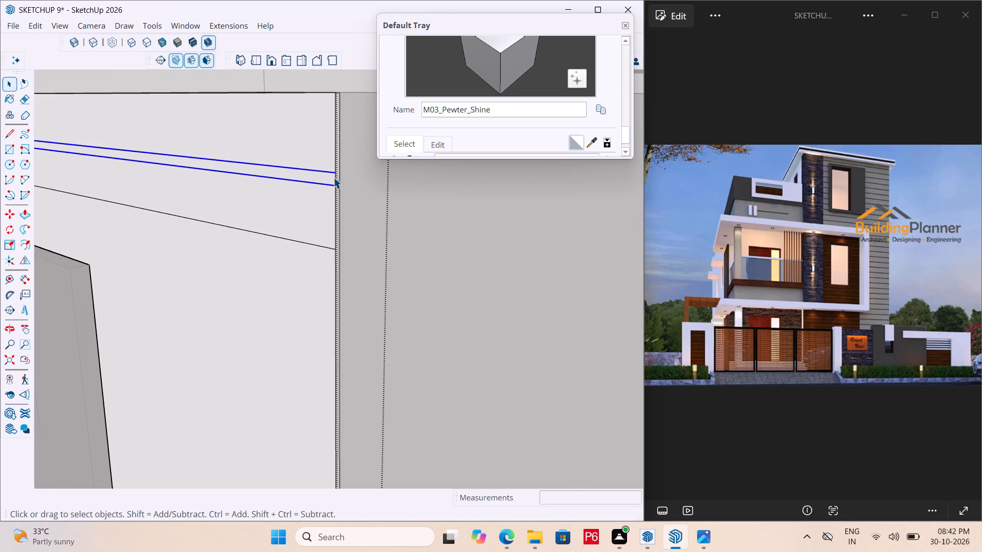
pyautogui.press('l')
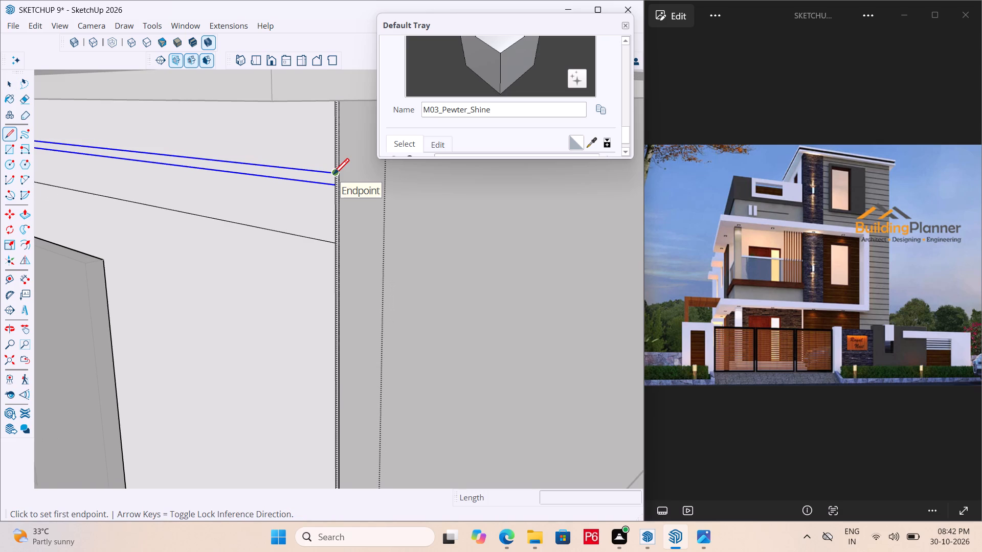
pyautogui.press('m')
pyautogui.click(334, 172)
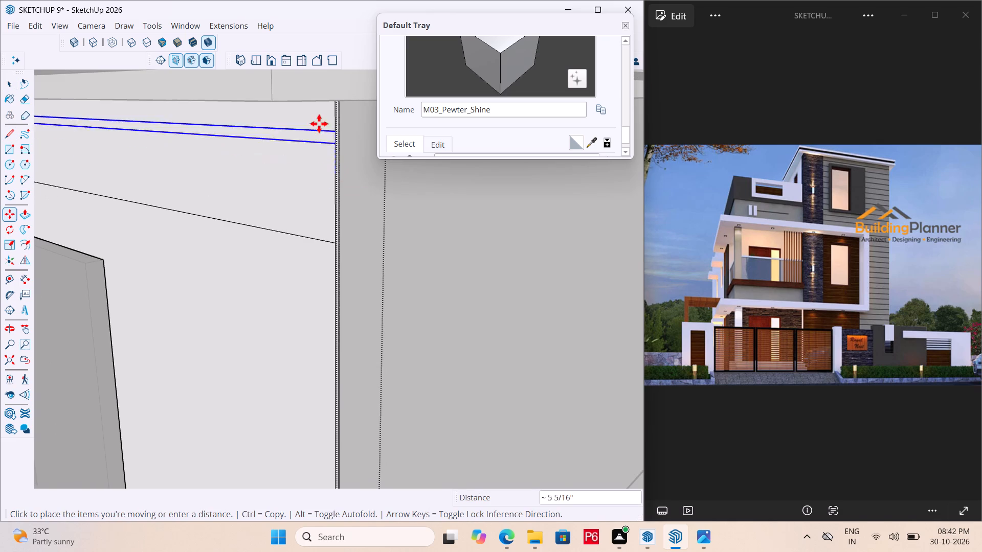
pyautogui.scroll(-12, 319, 121)
pyautogui.scroll(-7, 284, 96)
pyautogui.scroll(-4, 260, 181)
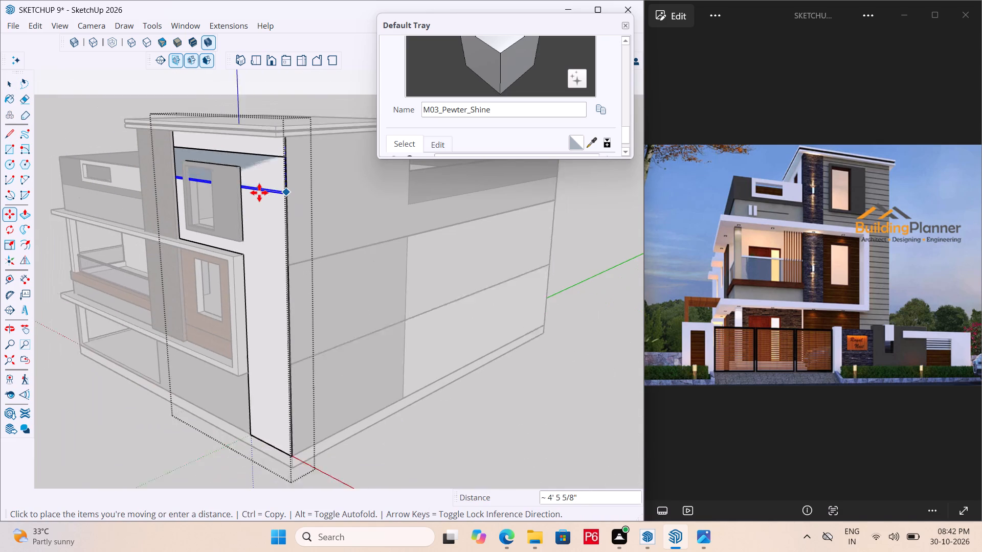
pyautogui.scroll(-2, 259, 193)
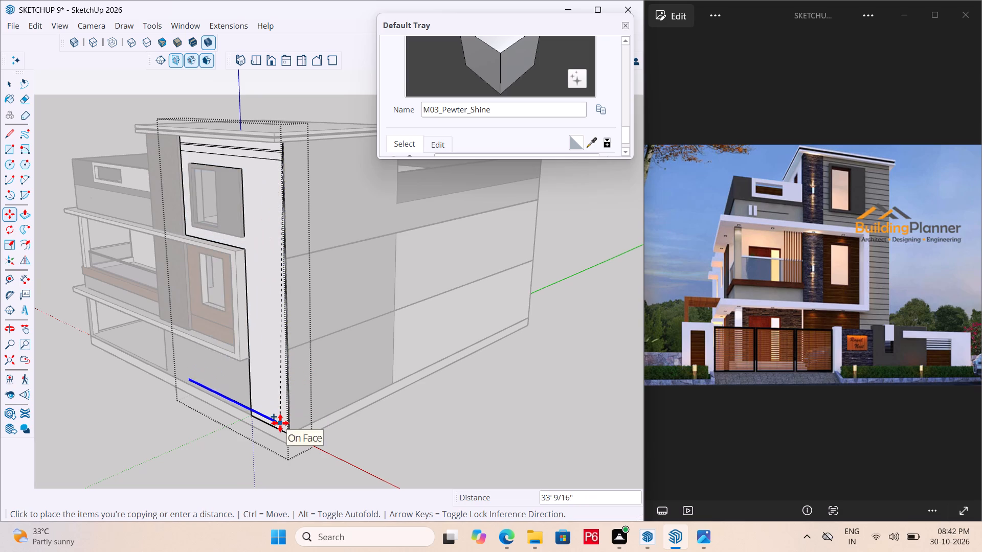
pyautogui.scroll(15, 281, 423)
pyautogui.scroll(11, 281, 462)
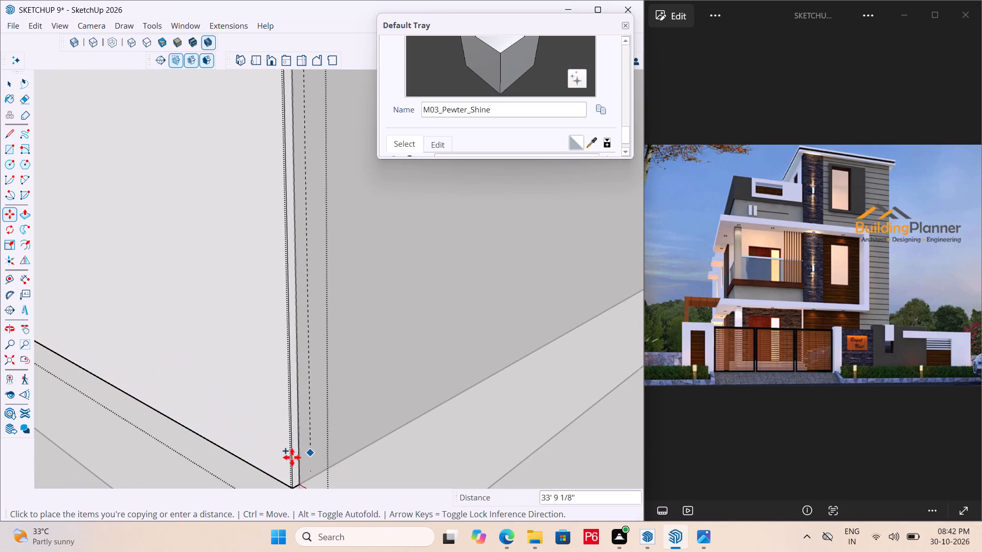
pyautogui.click(293, 412)
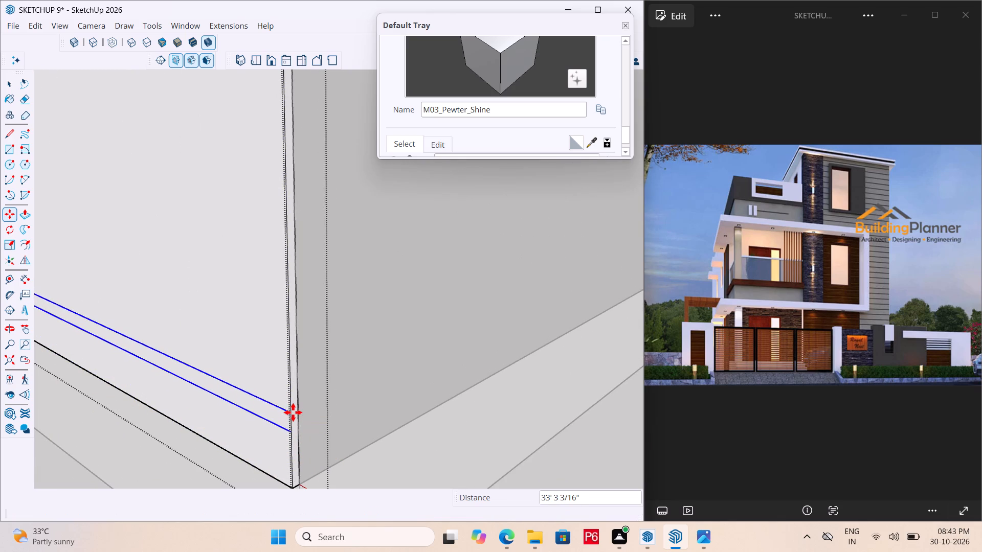
# Divide the copy distance by 30 to array evenly spaced line pairs down the front-wall panel.
pyautogui.press('/')
pyautogui.write('30')
pyautogui.press('Return')
# Erase the arrayed lines that cross the upper window opening.
pyautogui.scroll(-8, 311, 405)
pyautogui.scroll(-7, 352, 355)
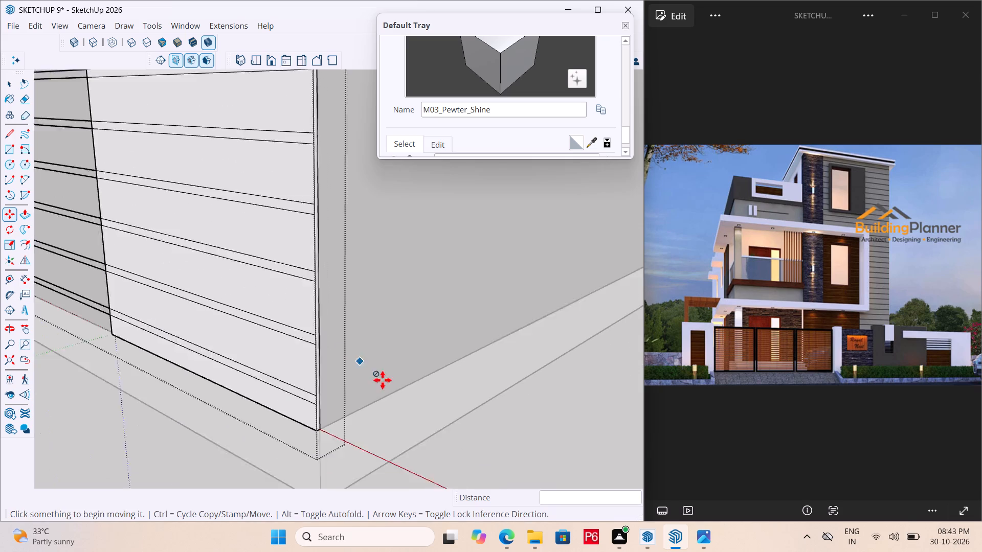
pyautogui.scroll(-1, 383, 380)
pyautogui.scroll(-14, 352, 337)
pyautogui.scroll(-7, 344, 340)
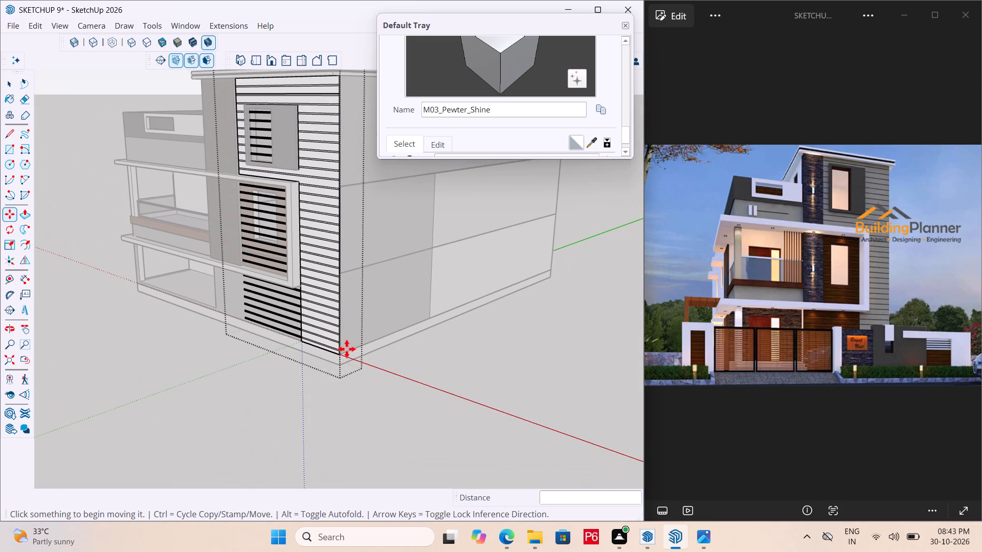
pyautogui.moveTo(292, 369); pyautogui.dragTo(410, 382, button='middle')
pyautogui.scroll(-1, 292, 369)
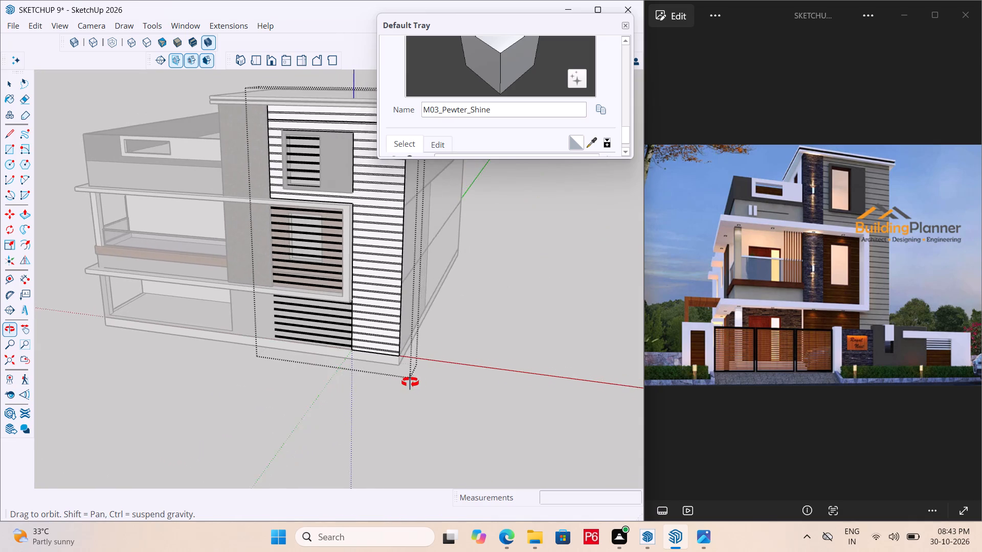
pyautogui.moveTo(410, 382); pyautogui.dragTo(397, 375, button='middle')
pyautogui.scroll(10, 332, 216)
pyautogui.scroll(-5, 300, 216)
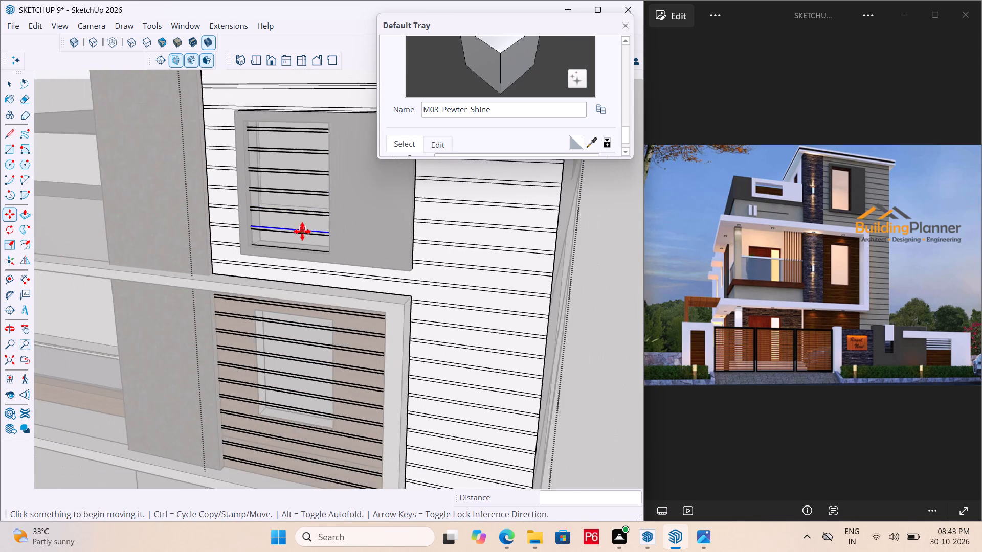
pyautogui.scroll(-2, 303, 222)
pyautogui.press('e')
pyautogui.moveTo(292, 164); pyautogui.dragTo(292, 171)
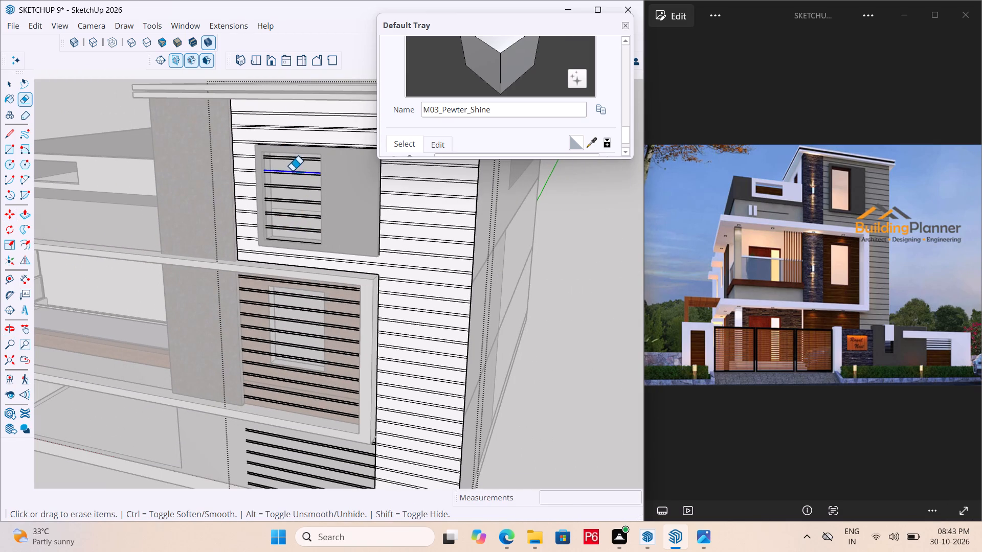
pyautogui.moveTo(292, 171); pyautogui.dragTo(292, 178)
pyautogui.moveTo(296, 162); pyautogui.dragTo(296, 83, button='middle')
pyautogui.scroll(8, 296, 100)
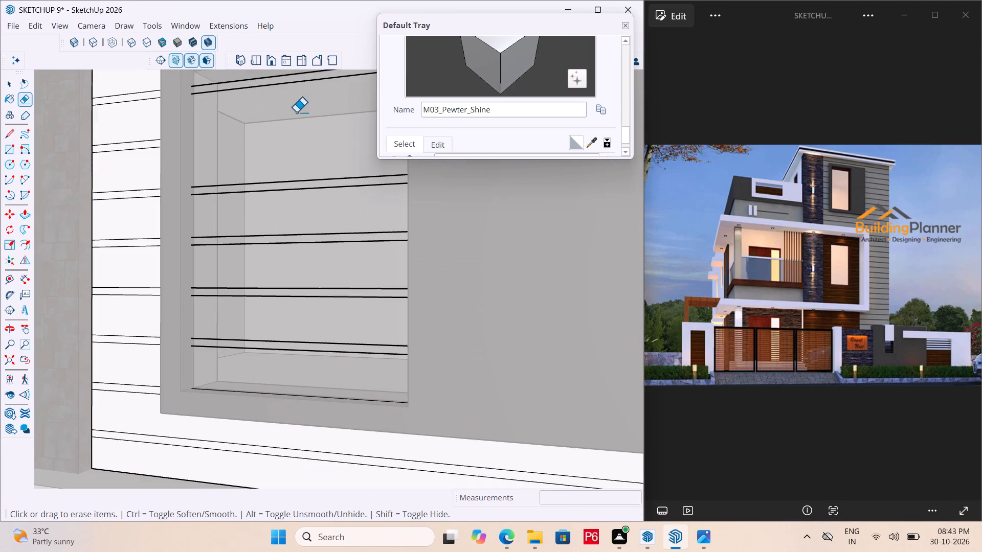
pyautogui.scroll(-3, 214, 233)
pyautogui.doubleClick(254, 124)
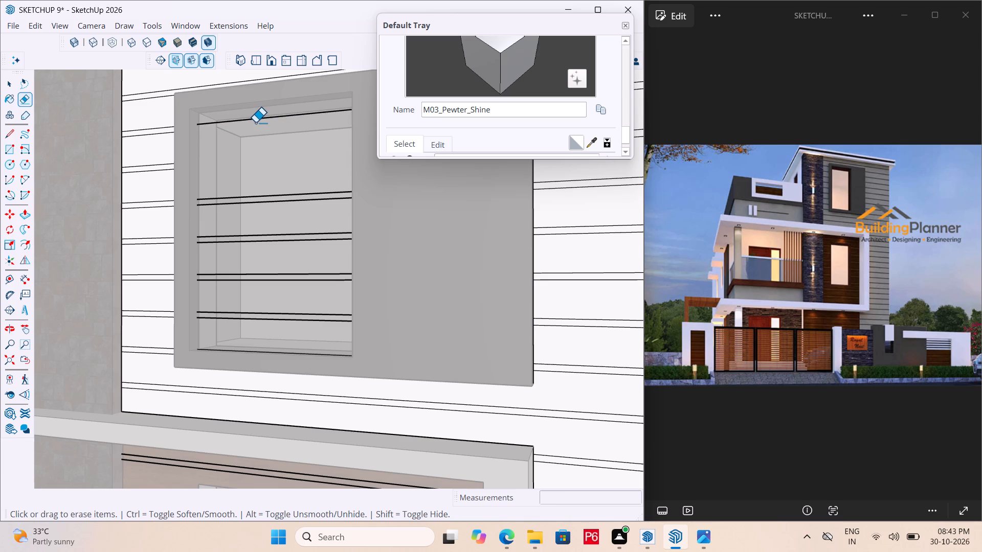
pyautogui.click(258, 120)
pyautogui.moveTo(266, 181); pyautogui.dragTo(270, 228)
pyautogui.moveTo(272, 228); pyautogui.dragTo(275, 256)
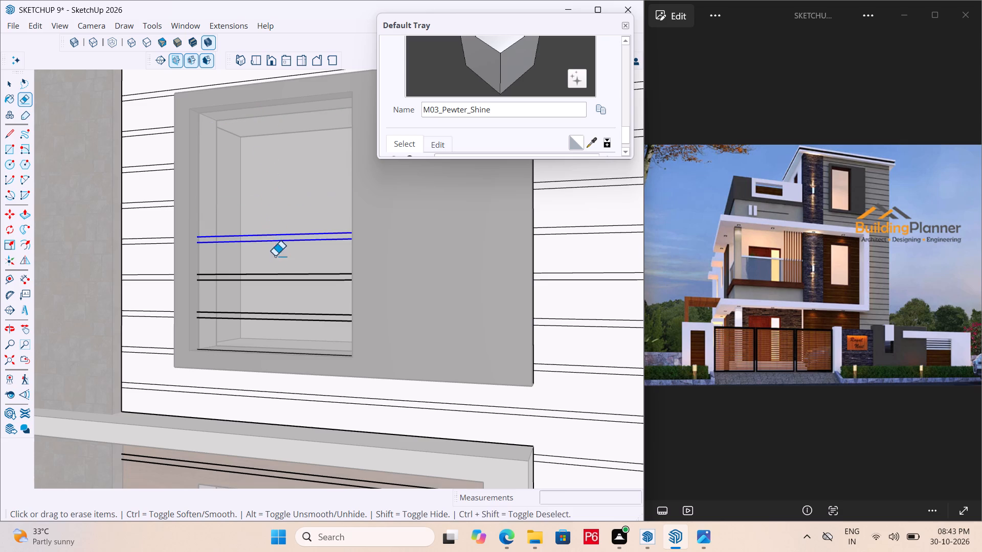
pyautogui.moveTo(275, 256); pyautogui.dragTo(275, 271)
pyautogui.click(275, 271)
pyautogui.moveTo(277, 269); pyautogui.dragTo(274, 301)
pyautogui.doubleClick(273, 305)
pyautogui.moveTo(270, 307); pyautogui.dragTo(270, 327)
pyautogui.click(270, 327)
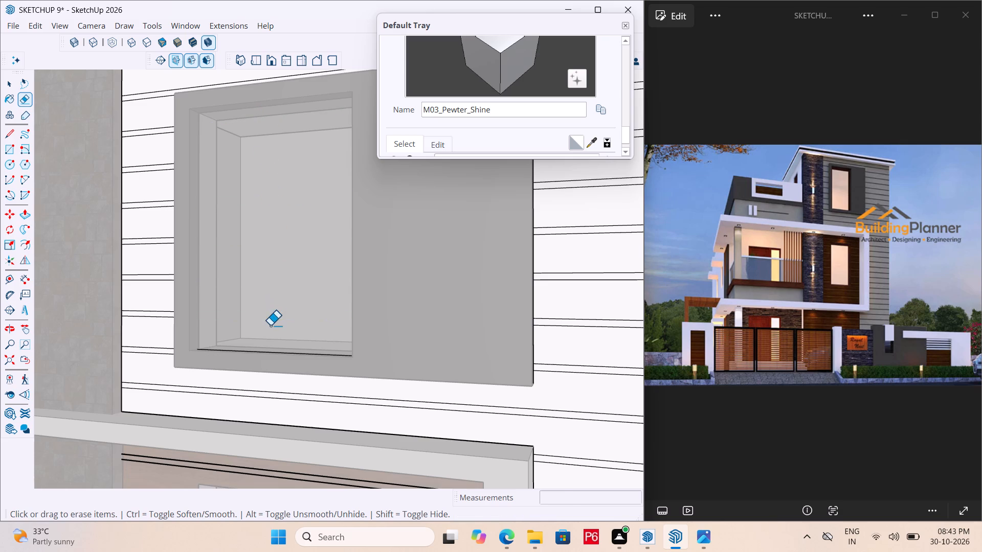
# Erase the arrayed lines crossing the middle-floor window and its wood-finished surround inside the projecting frame.
pyautogui.scroll(-14, 265, 187)
pyautogui.scroll(9, 242, 274)
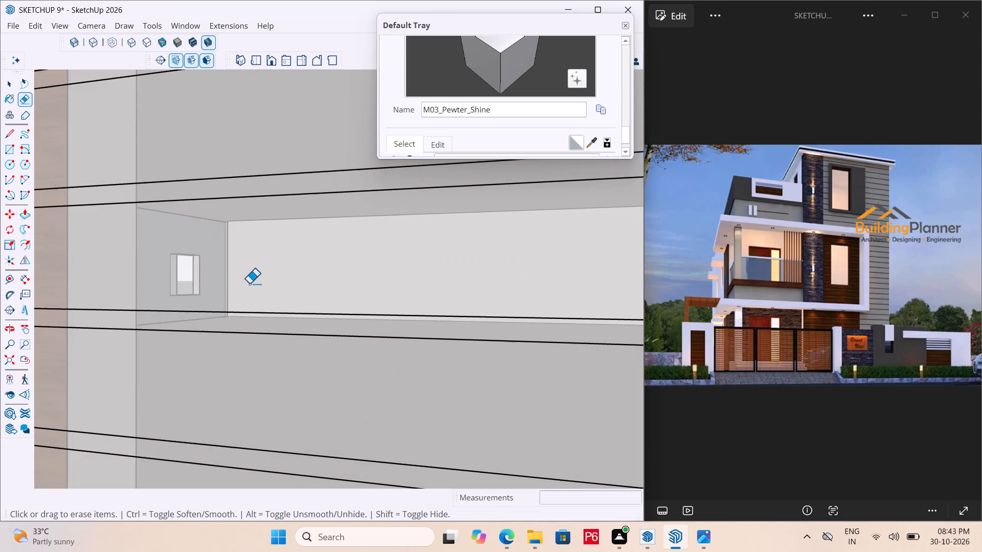
pyautogui.scroll(-4, 245, 274)
pyautogui.moveTo(266, 239); pyautogui.dragTo(266, 247)
pyautogui.click(266, 247)
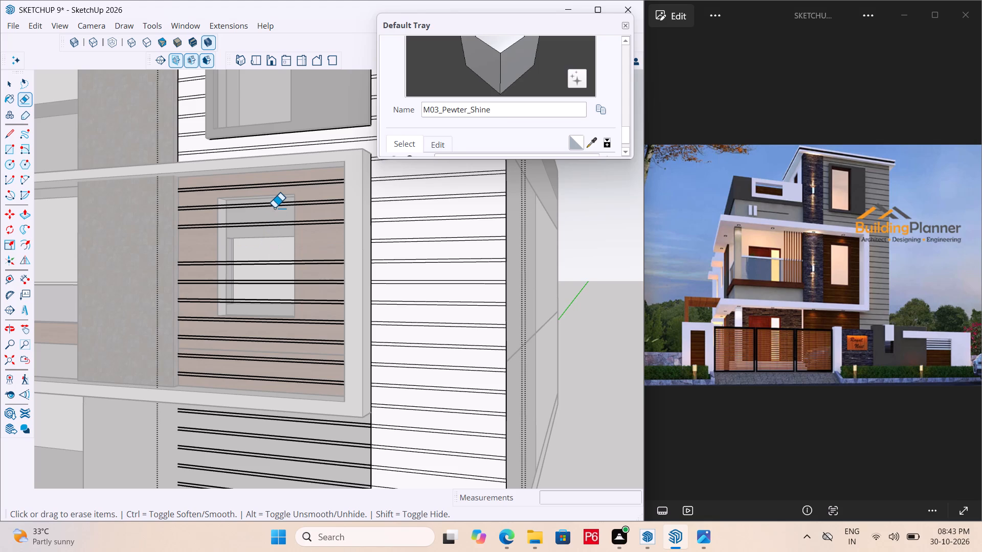
pyautogui.moveTo(313, 179); pyautogui.dragTo(317, 227)
pyautogui.moveTo(316, 250); pyautogui.dragTo(316, 294)
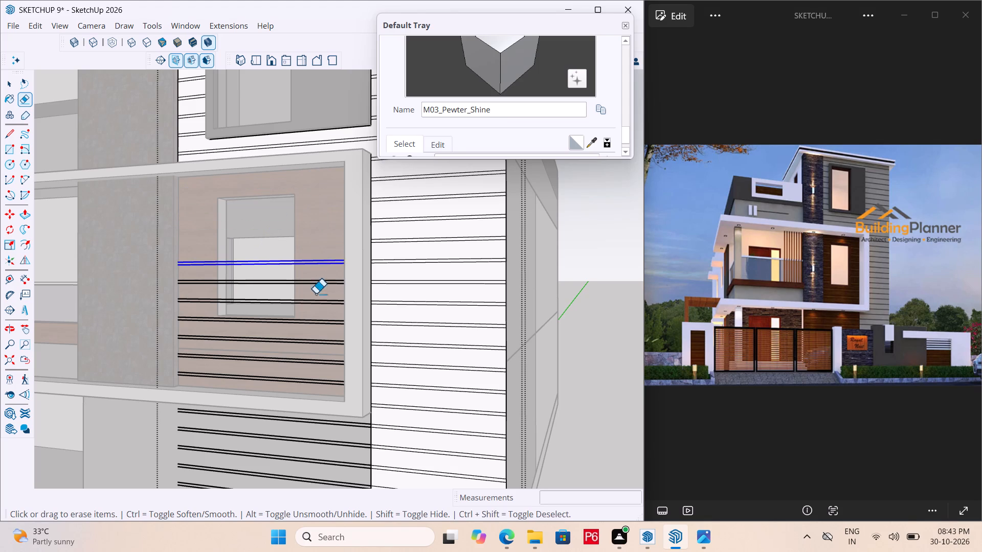
pyautogui.moveTo(316, 294); pyautogui.dragTo(317, 338)
pyautogui.moveTo(318, 335); pyautogui.dragTo(311, 377)
# Erase the arrayed lines on the grey ground-floor wall beneath the projecting frame, keeping those on the white panel.
pyautogui.scroll(-3, 260, 215)
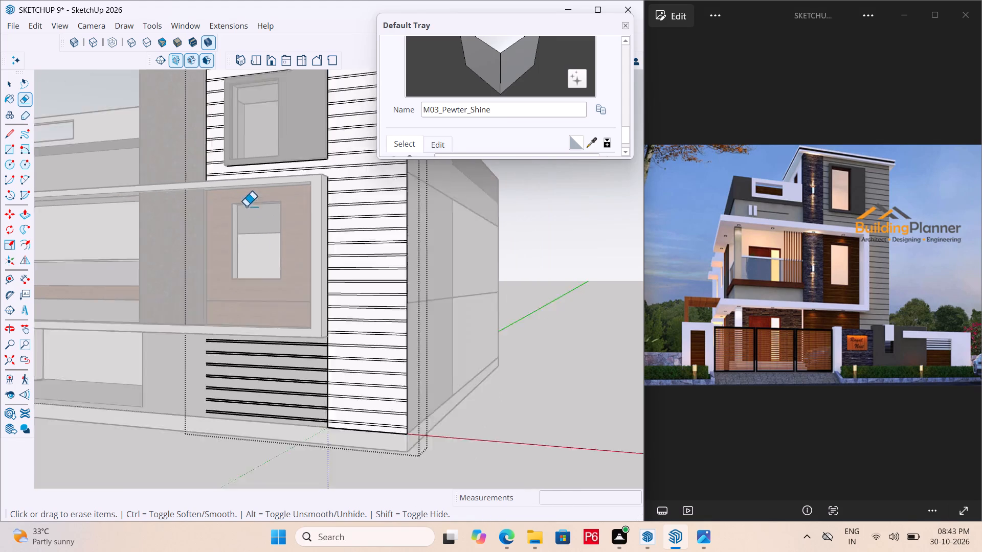
pyautogui.scroll(-4, 246, 206)
pyautogui.scroll(6, 280, 358)
pyautogui.scroll(6, 277, 316)
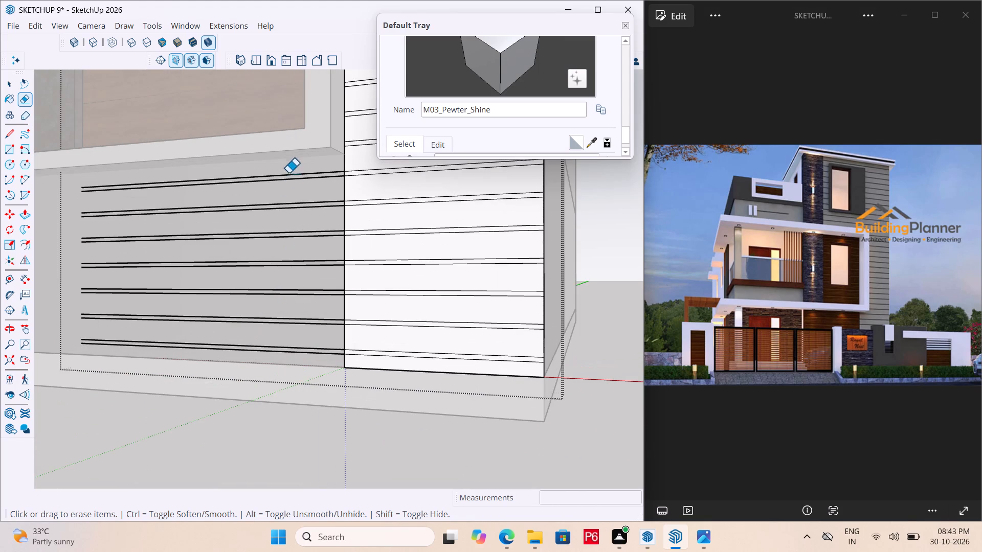
pyautogui.moveTo(288, 170); pyautogui.dragTo(263, 350)
# Save the model with the cleaned-up band lines.
pyautogui.scroll(-6, 236, 331)
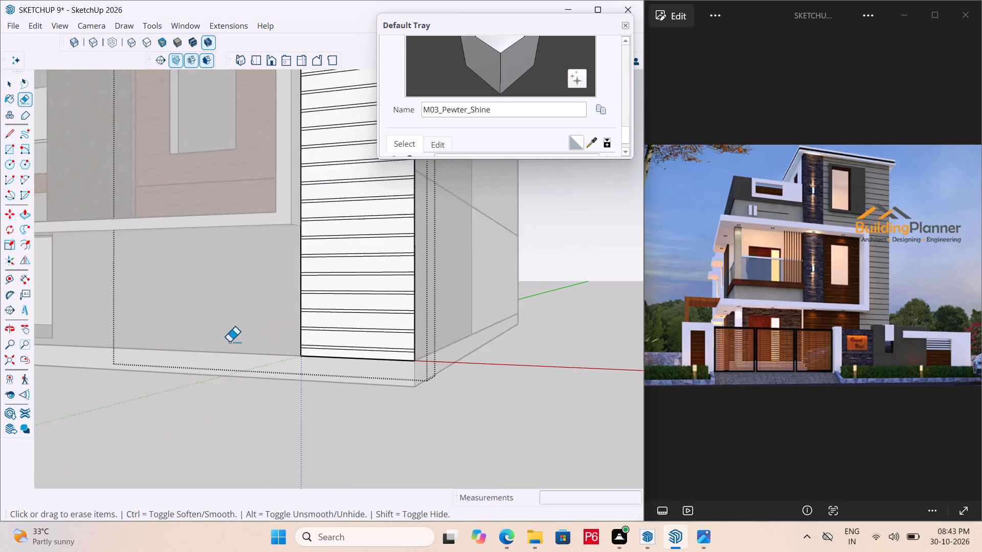
pyautogui.hotkey('ctrl', 's')
pyautogui.hotkey('ctrl', 's')
pyautogui.hotkey('ctrl', 's')
pyautogui.hotkey('ctrl', 's')
pyautogui.hotkey('ctrl', 's')
pyautogui.keyDown('ctrl'); pyautogui.scroll(-1, 231, 333); pyautogui.keyUp('ctrl')
pyautogui.hotkey('ctrl', 's')
pyautogui.keyDown('ctrl'); pyautogui.scroll(-2, 231, 333); pyautogui.keyUp('ctrl')
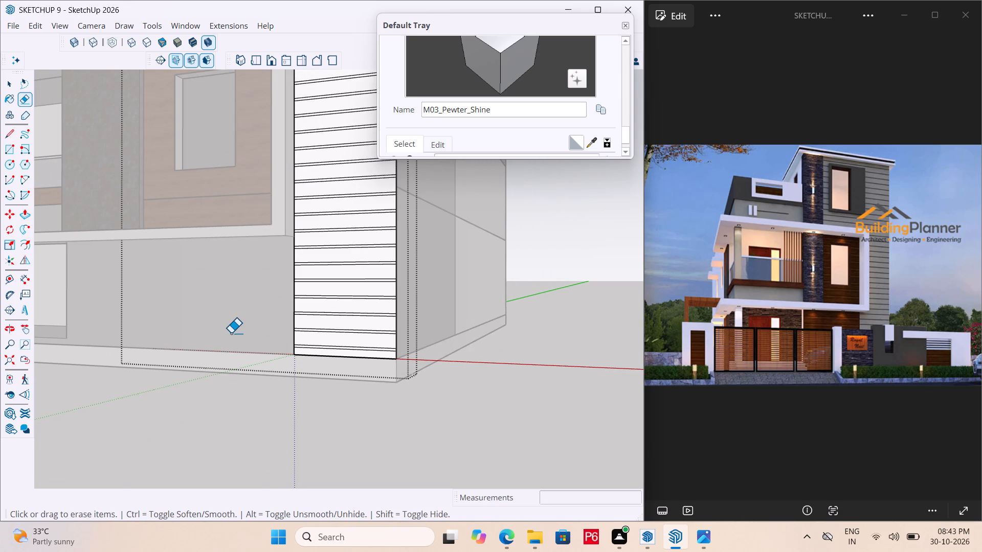
pyautogui.hotkey('ctrl', 's')
pyautogui.keyDown('ctrl'); pyautogui.scroll(-2, 231, 333); pyautogui.keyUp('ctrl')
pyautogui.hotkey('ctrl', 's')
pyautogui.hotkey('ctrl', 's')
# Delete the extra horizontal line just above the second band from the top of the front-wall panel.
pyautogui.press('space')
pyautogui.scroll(-1, 242, 308)
pyautogui.moveTo(243, 306); pyautogui.dragTo(227, 402, button='middle')
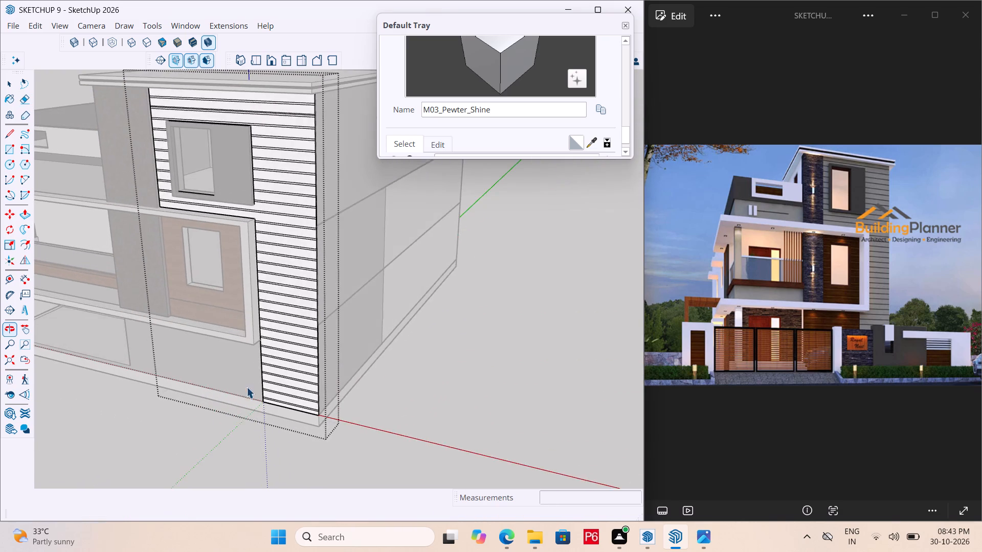
pyautogui.scroll(-2, 329, 323)
pyautogui.moveTo(305, 317); pyautogui.dragTo(277, 282, button='middle')
pyautogui.scroll(12, 286, 128)
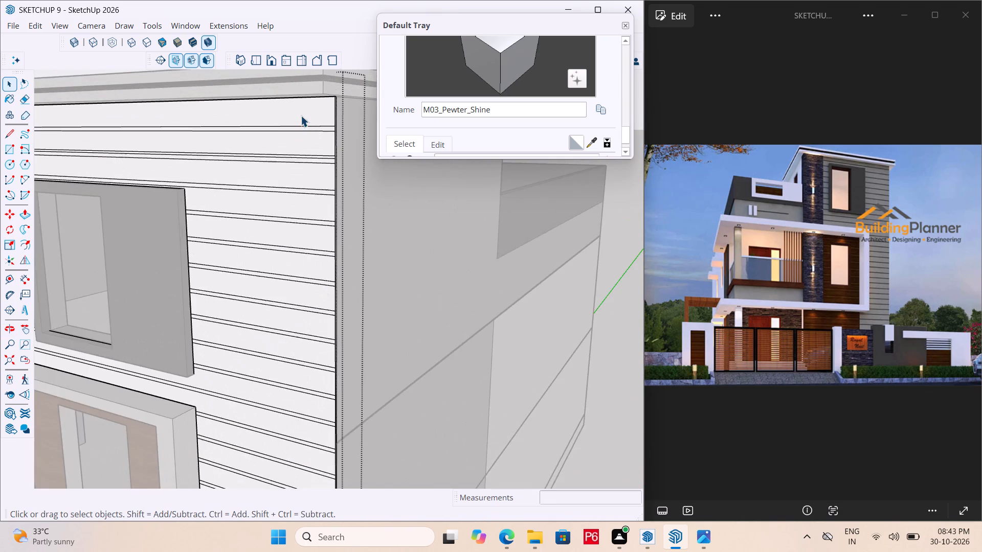
pyautogui.scroll(6, 350, 113)
pyautogui.scroll(-5, 321, 131)
pyautogui.scroll(-2, 357, 155)
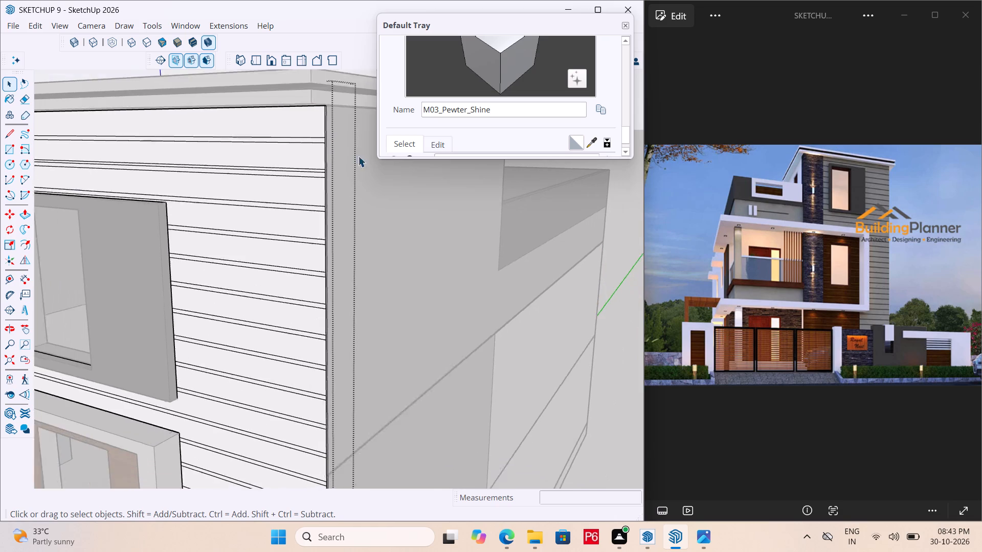
pyautogui.scroll(-2, 358, 156)
pyautogui.scroll(11, 276, 168)
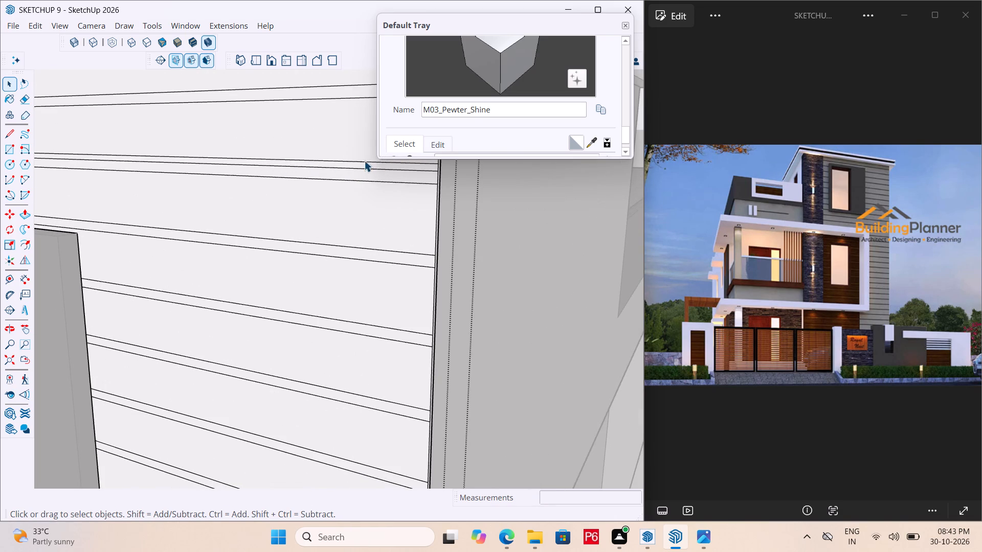
pyautogui.scroll(-2, 222, 174)
pyautogui.scroll(4, 347, 166)
pyautogui.click(345, 165)
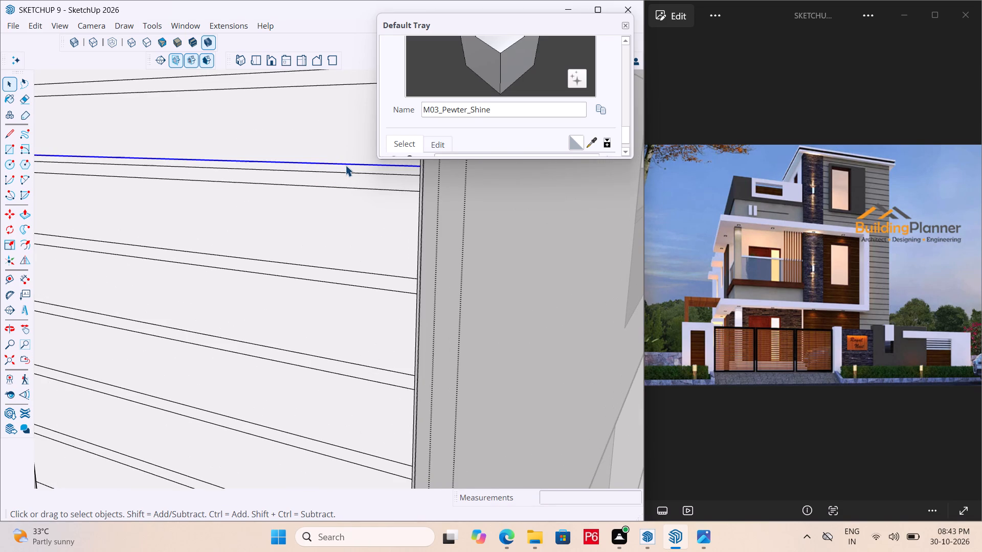
pyautogui.press('Delete')
# Save the model after removing the extra line.
pyautogui.scroll(-11, 322, 173)
pyautogui.hotkey('ctrl', 's')
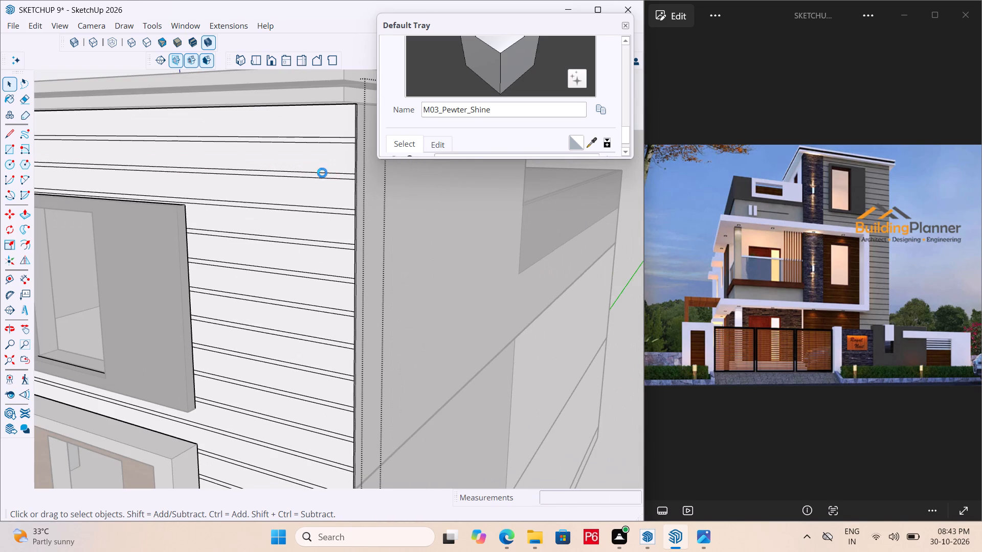
pyautogui.hotkey('ctrl', 's')
pyautogui.hotkey('ctrl', 's')
pyautogui.hotkey('ctrl', 's')
pyautogui.hotkey('ctrl', 's')
pyautogui.hotkey('ctrl', 's')
pyautogui.hotkey('ctrl', 's')
pyautogui.hotkey('ctrl', 's')
pyautogui.hotkey('ctrl', 's')
pyautogui.hotkey('ctrl', 's')
# Paint the top three bands of the white front-wall panel and the first band beside the upper window with M09_Shadow_Night.
pyautogui.scroll(1, 332, 142)
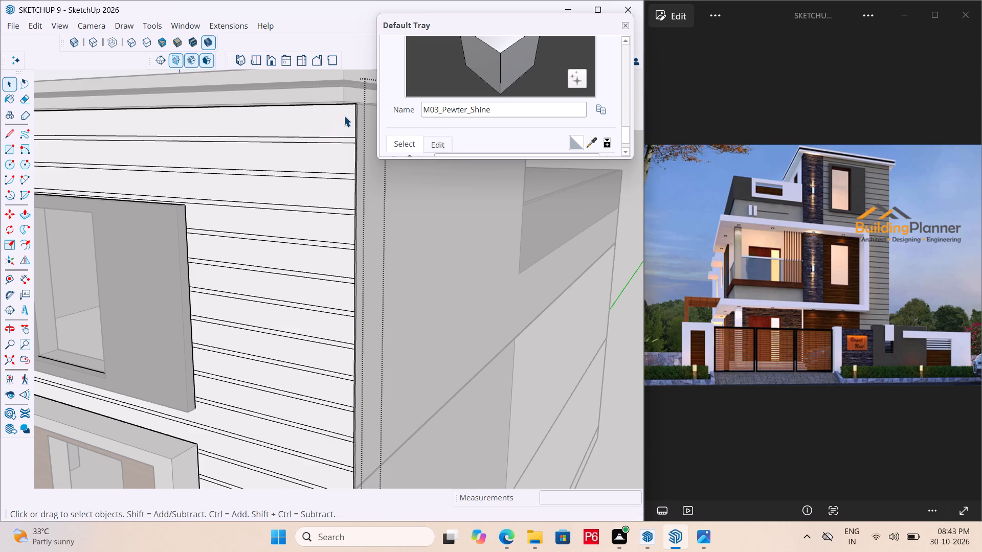
pyautogui.scroll(-5, 344, 116)
pyautogui.moveTo(323, 115); pyautogui.dragTo(275, 107, button='middle')
pyautogui.scroll(6, 286, 116)
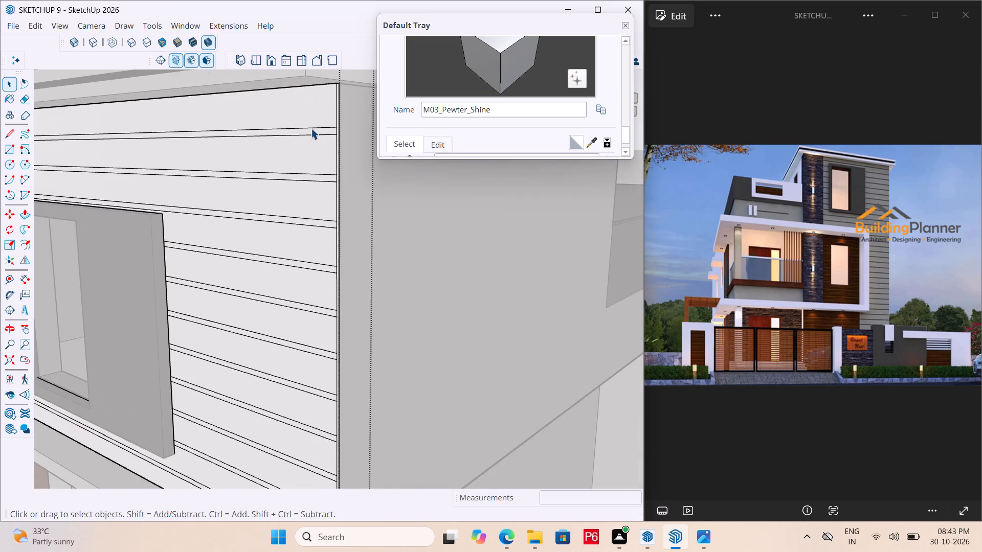
pyautogui.scroll(2, 319, 128)
pyautogui.click(327, 131)
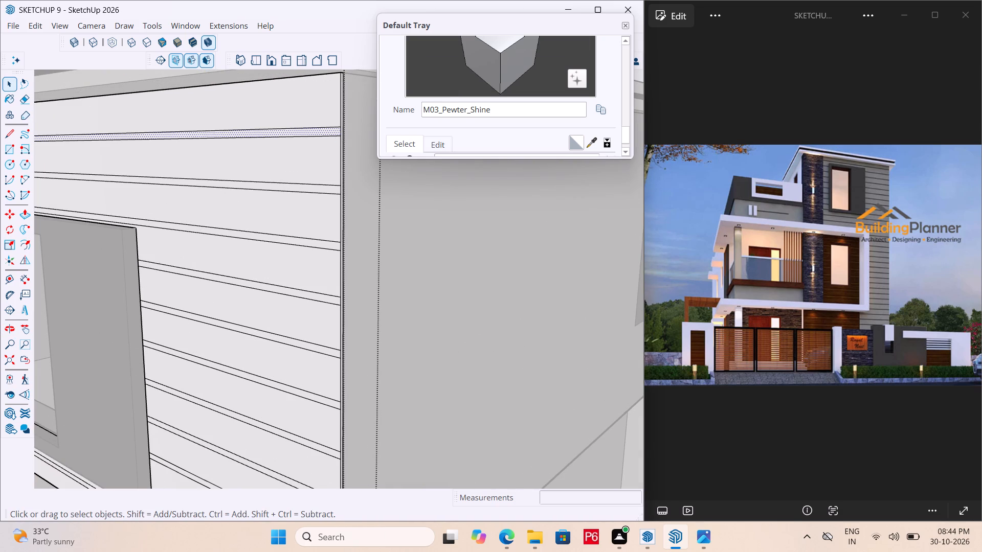
pyautogui.scroll(-4, 465, 116)
pyautogui.click(416, 125)
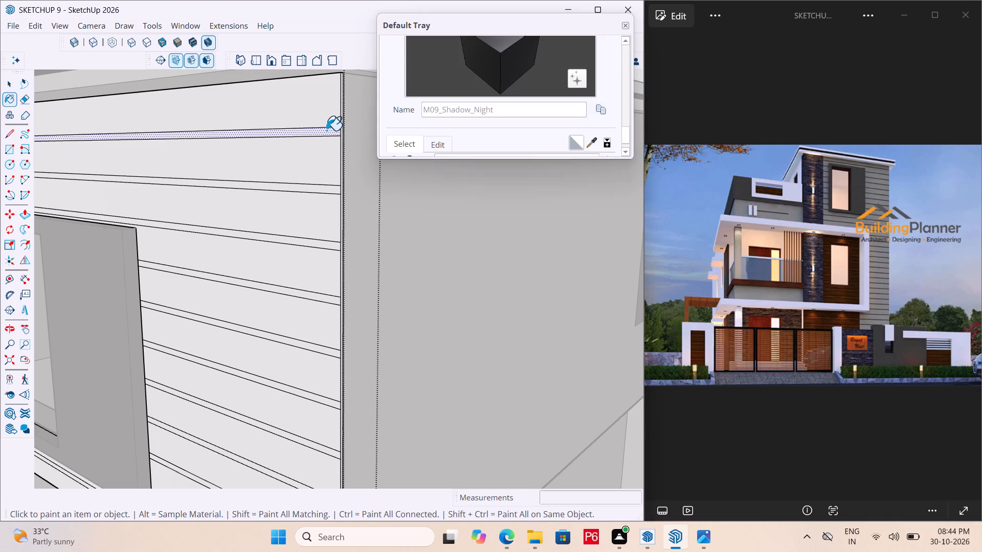
pyautogui.click(326, 130)
pyautogui.click(331, 188)
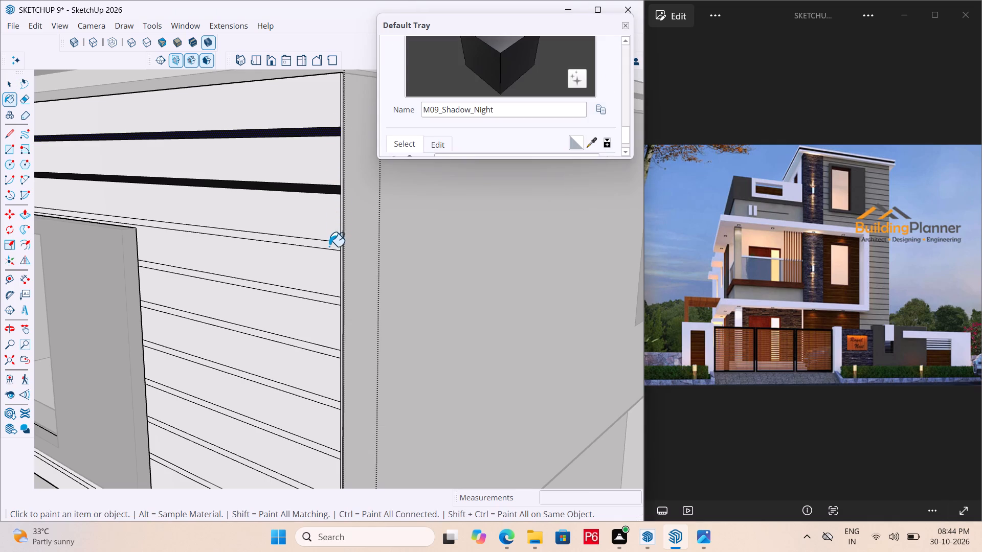
pyautogui.click(329, 246)
pyautogui.scroll(-5, 274, 148)
pyautogui.scroll(4, 289, 237)
pyautogui.click(307, 241)
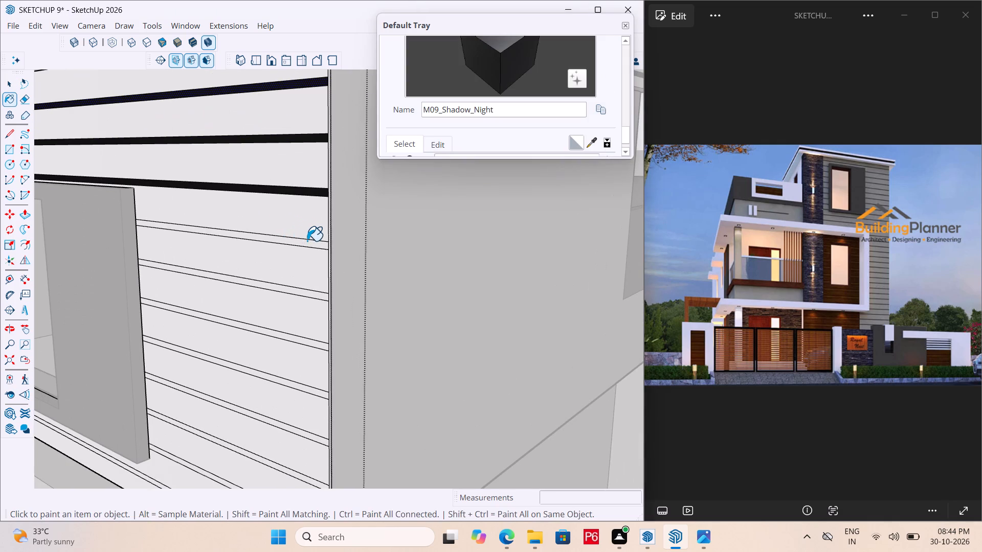
# Paint the short bands between the stone column and the upper window, plus the full-width band below the window, with M09_Shadow_Night.
pyautogui.scroll(-12, 323, 181)
pyautogui.moveTo(207, 195); pyautogui.dragTo(453, 198, button='middle')
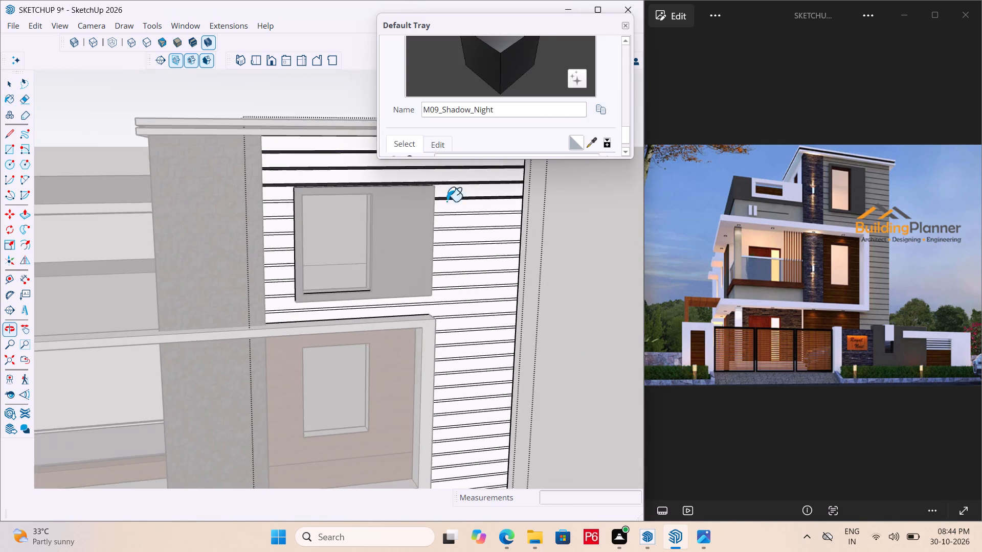
pyautogui.scroll(6, 330, 270)
pyautogui.click(226, 116)
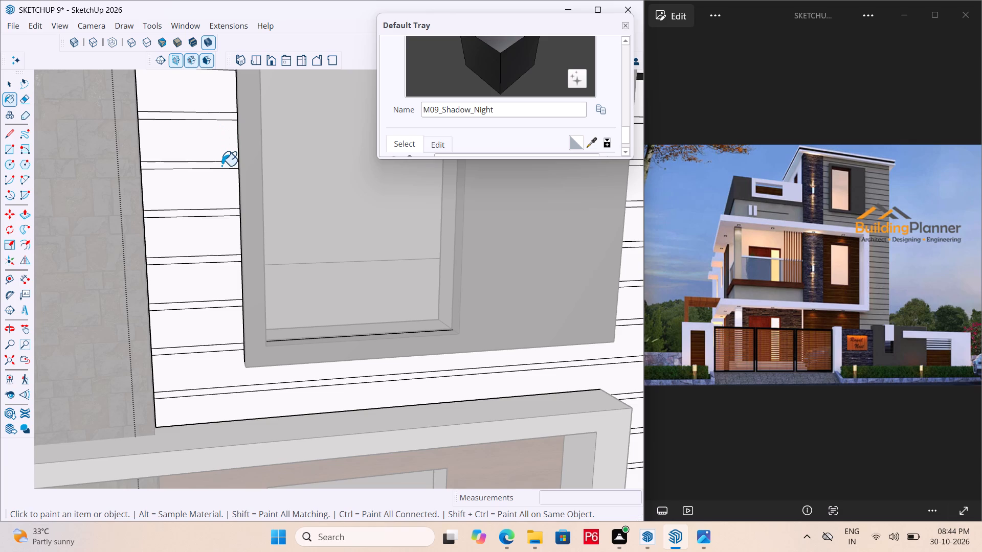
pyautogui.click(221, 167)
pyautogui.click(218, 214)
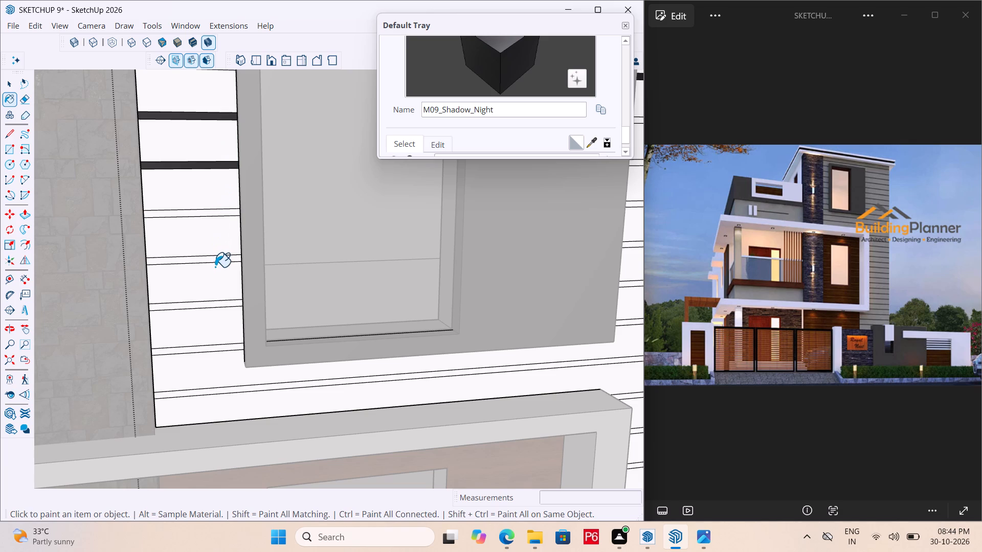
pyautogui.hotkey('ctrl', 'z')
pyautogui.click(217, 212)
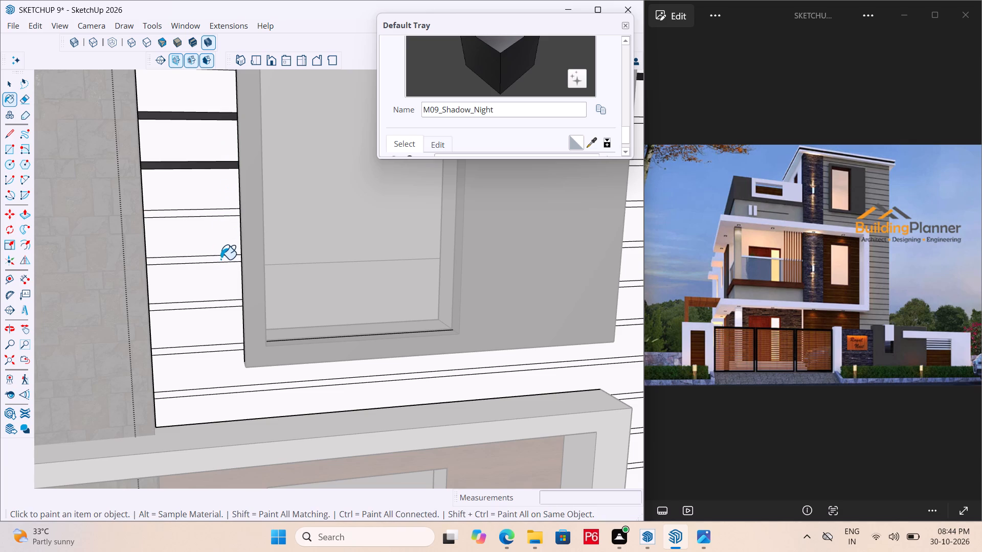
pyautogui.click(220, 259)
pyautogui.click(228, 306)
pyautogui.doubleClick(220, 351)
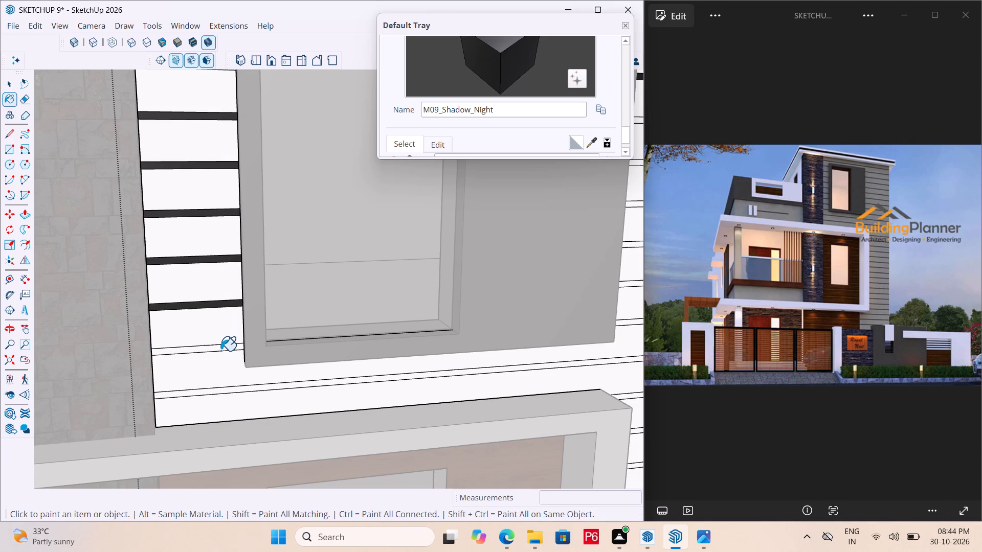
pyautogui.click(224, 349)
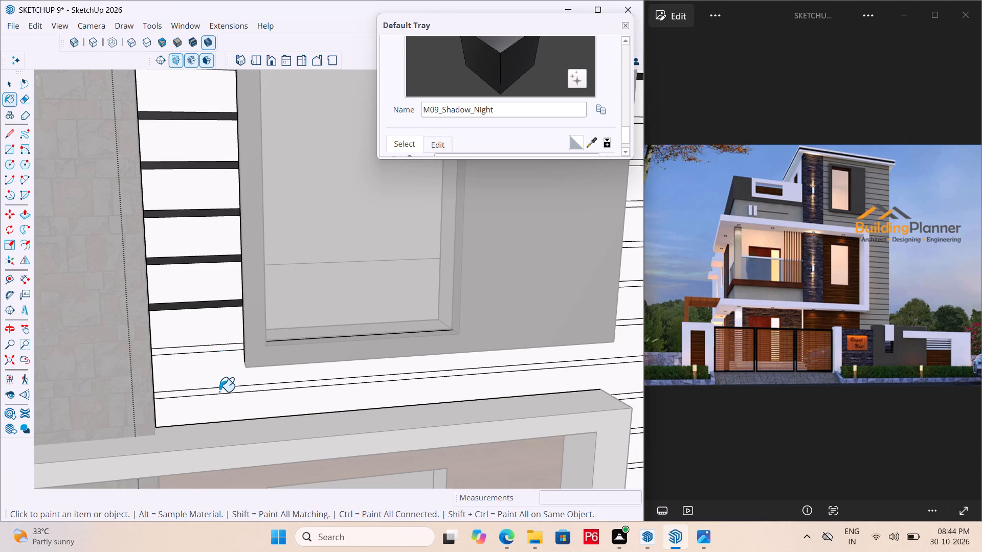
pyautogui.click(219, 392)
pyautogui.scroll(-5, 190, 317)
pyautogui.scroll(4, 202, 174)
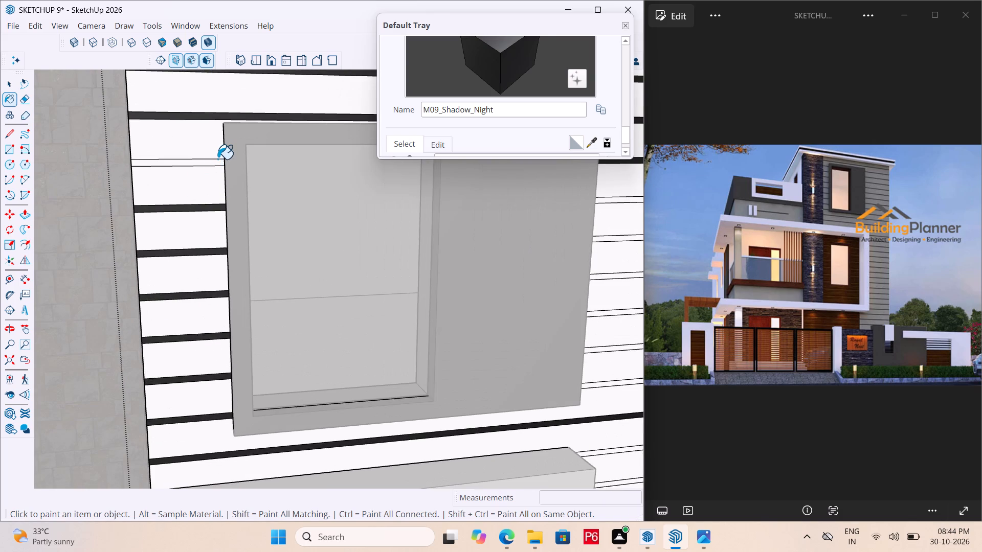
pyautogui.click(215, 161)
# Paint the remaining bands between the upper window surround and the panel's outer edge with M09_Shadow_Night.
pyautogui.scroll(-7, 61, 147)
pyautogui.scroll(-12, 0, 182)
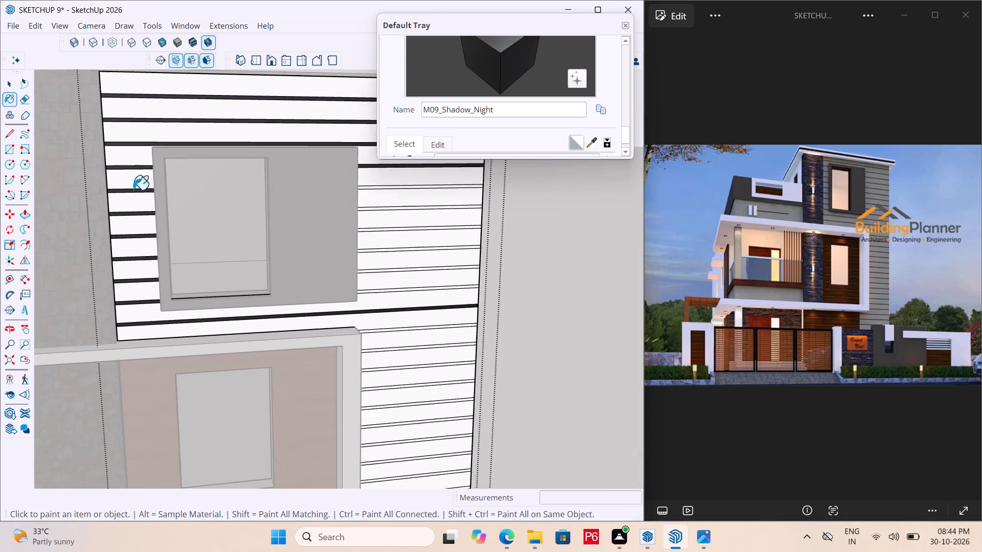
pyautogui.scroll(-8, 133, 190)
pyautogui.scroll(11, 342, 220)
pyautogui.click(278, 161)
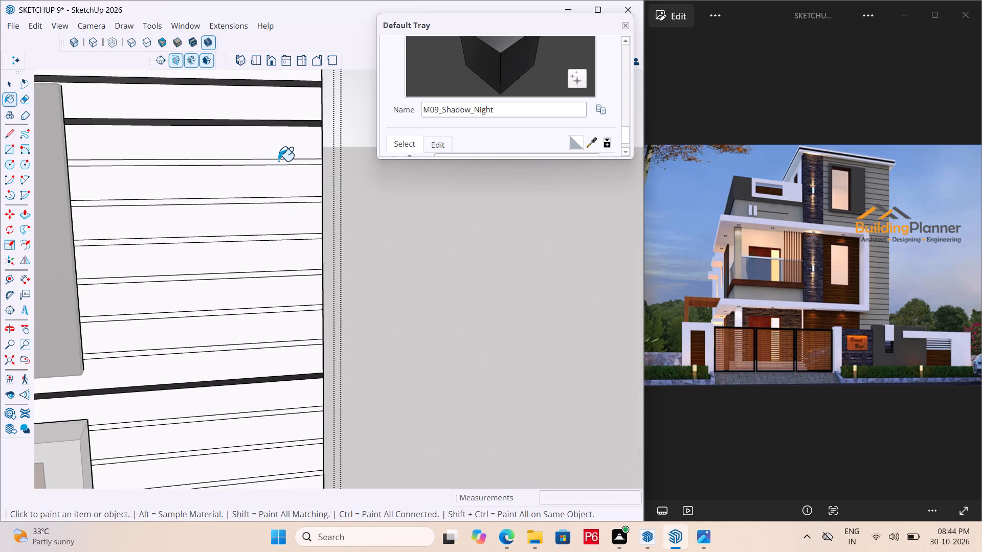
pyautogui.click(283, 201)
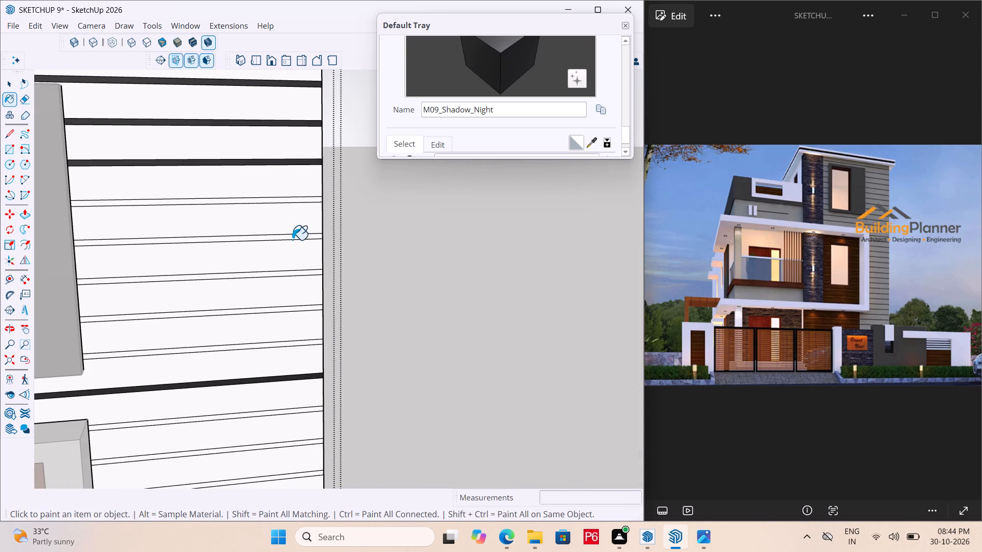
pyautogui.click(292, 240)
pyautogui.click(281, 239)
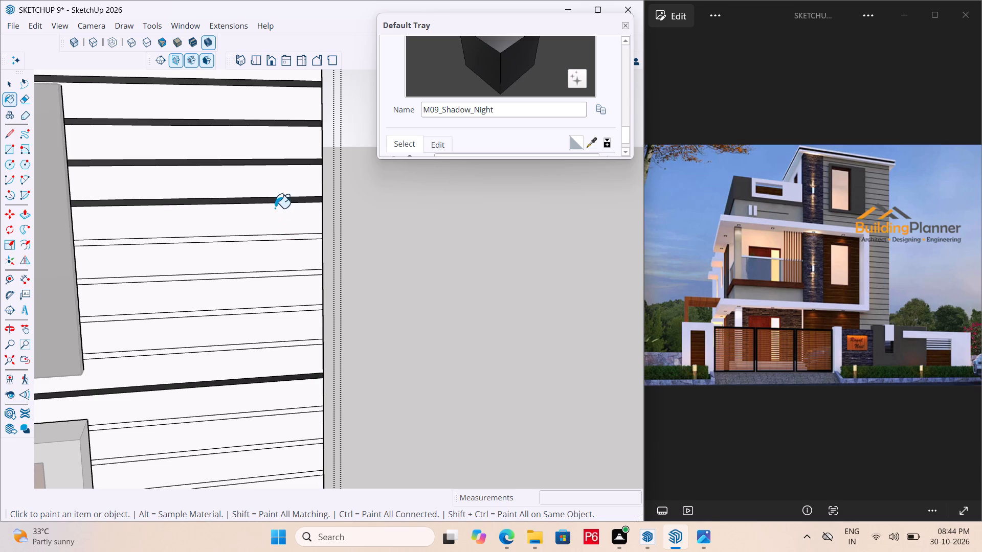
pyautogui.scroll(-3, 275, 208)
pyautogui.scroll(6, 264, 269)
pyautogui.click(288, 252)
pyautogui.click(301, 304)
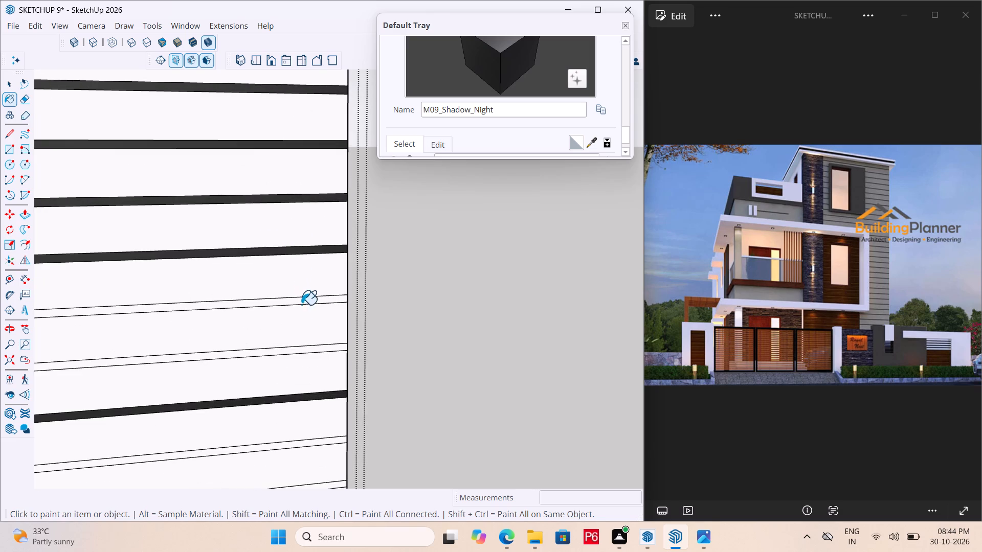
pyautogui.click(316, 350)
# Paint the upper bands beside the projecting frame with M09_Shadow_Night, undoing the fill on the wide white strip between bands.
pyautogui.scroll(-8, 270, 210)
pyautogui.scroll(-3, 279, 123)
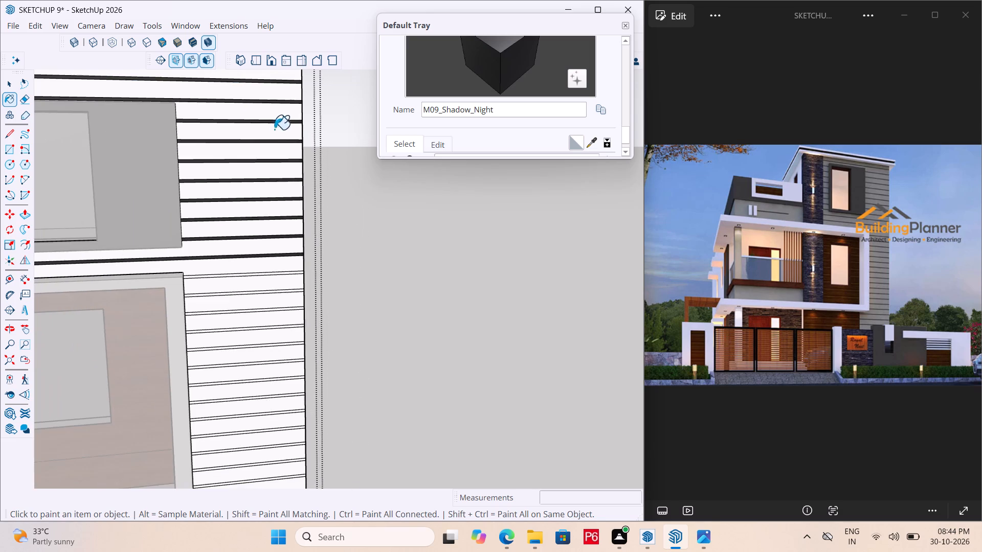
pyautogui.scroll(7, 269, 321)
pyautogui.click(319, 220)
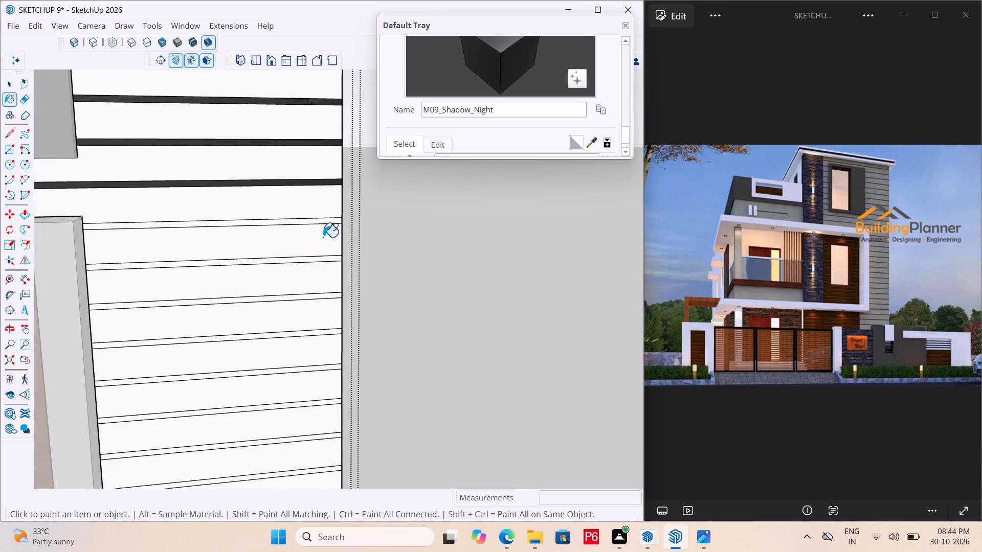
pyautogui.click(333, 259)
pyautogui.scroll(-7, 235, 144)
pyautogui.scroll(7, 263, 309)
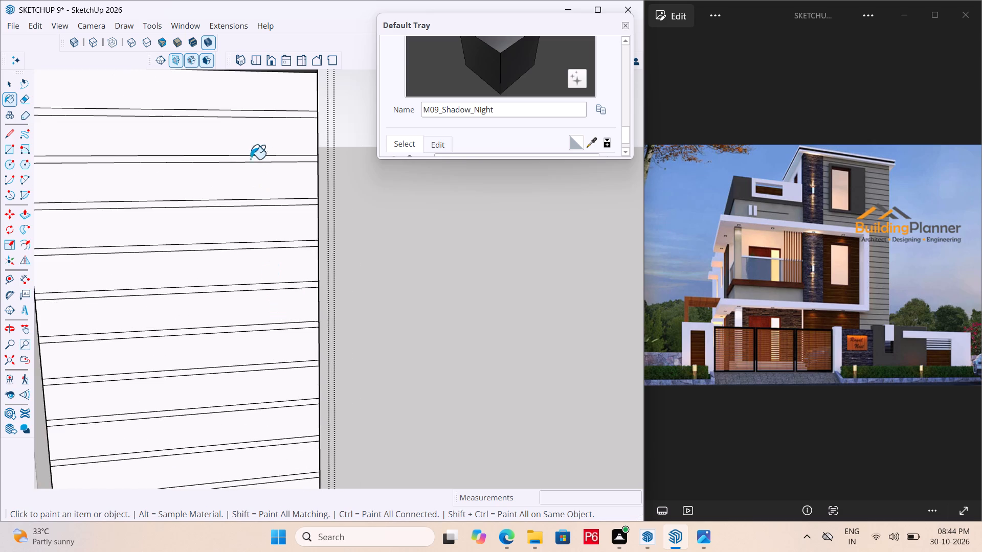
pyautogui.click(285, 116)
pyautogui.click(291, 158)
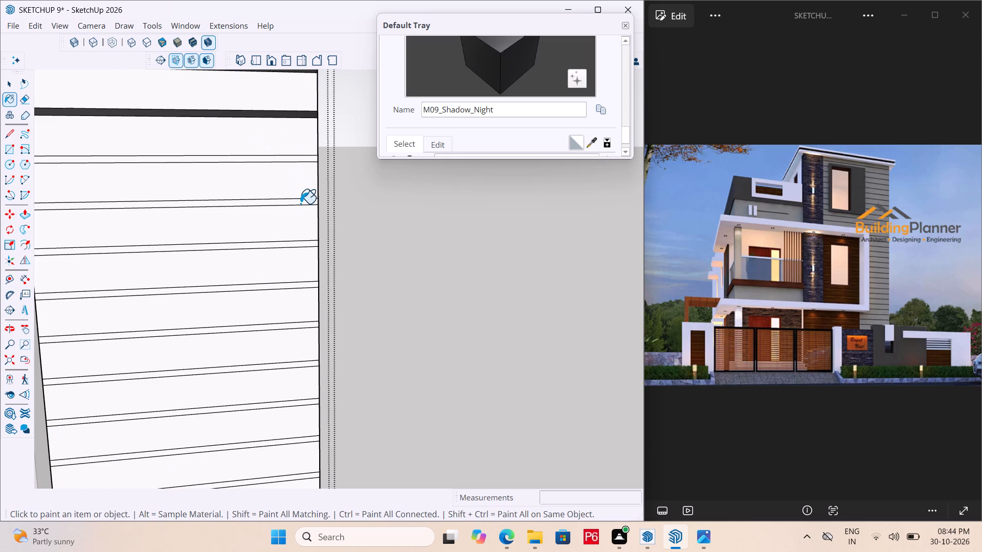
pyautogui.click(300, 203)
pyautogui.click(299, 244)
pyautogui.moveTo(301, 289); pyautogui.dragTo(304, 277)
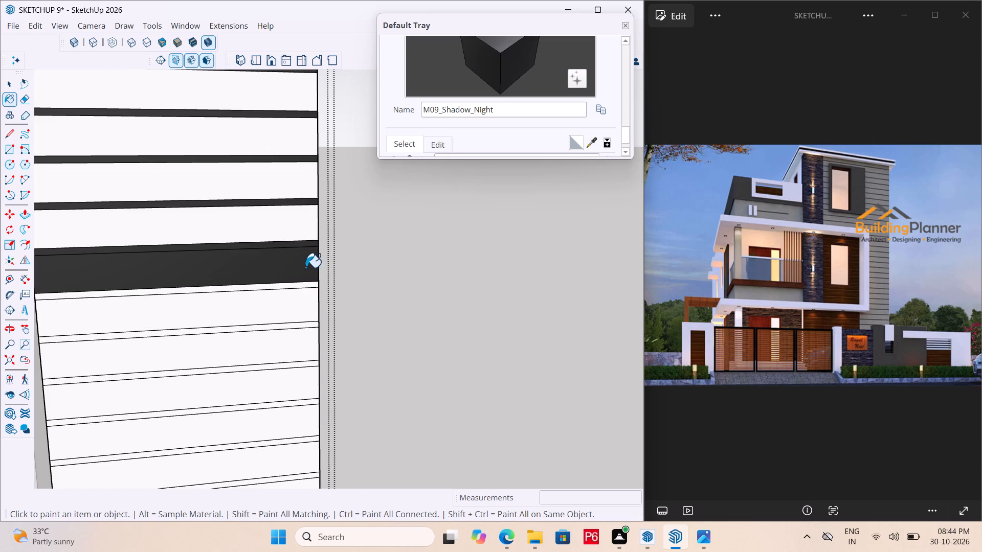
pyautogui.hotkey('ctrl', 'z')
# Continue painting the bands down beside the projecting frame's lower part with M09_Shadow_Night, undoing any misplaced fill.
pyautogui.scroll(5, 298, 313)
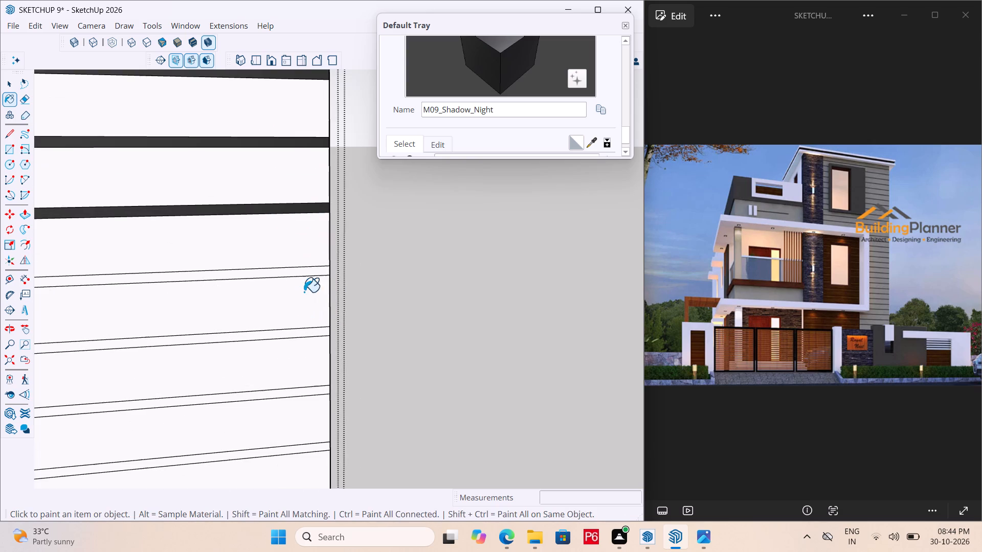
pyautogui.click(326, 271)
pyautogui.click(320, 334)
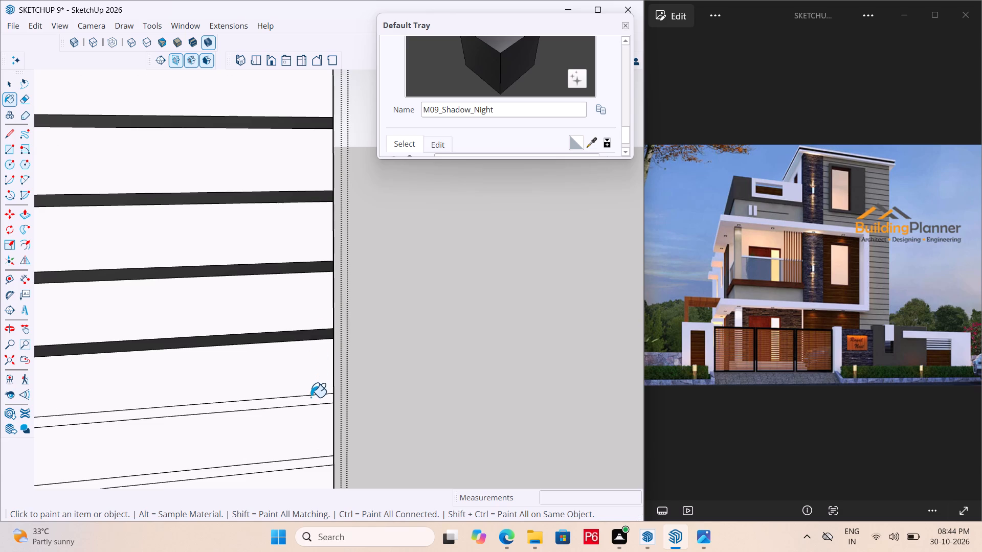
pyautogui.moveTo(309, 399); pyautogui.dragTo(309, 383)
pyautogui.scroll(-2, 291, 187)
pyautogui.hotkey('ctrl', 'z')
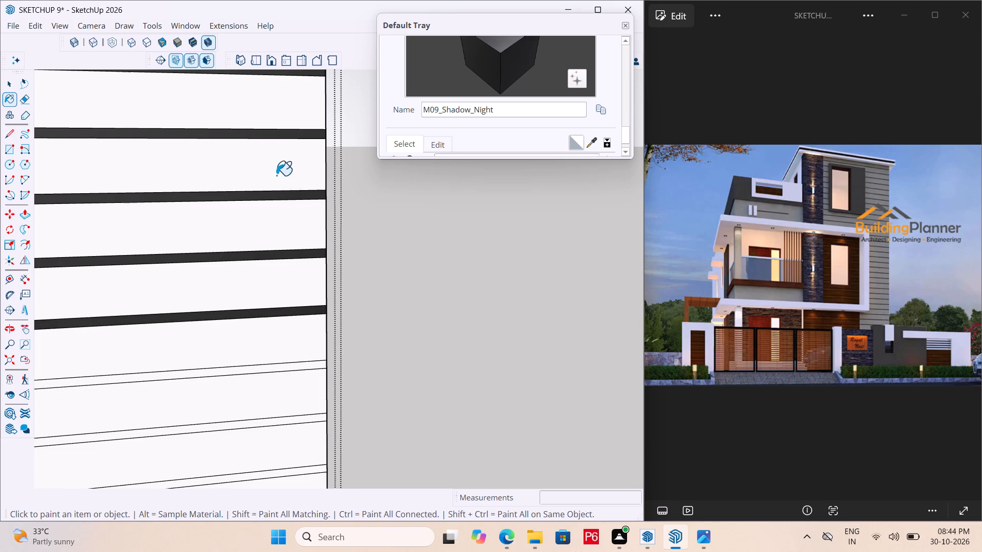
pyautogui.scroll(-6, 273, 172)
pyautogui.scroll(-6, 232, 212)
pyautogui.scroll(6, 238, 320)
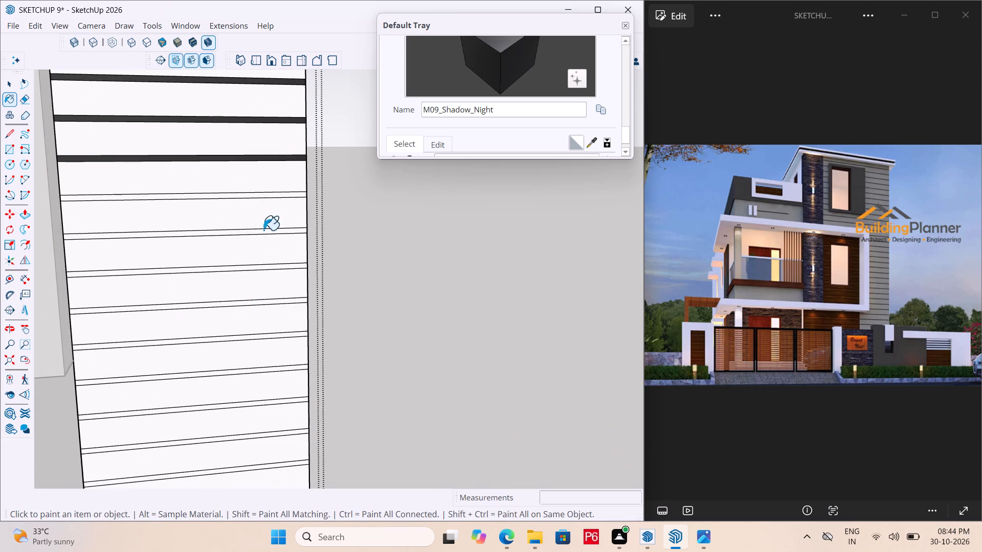
pyautogui.click(295, 196)
pyautogui.click(298, 231)
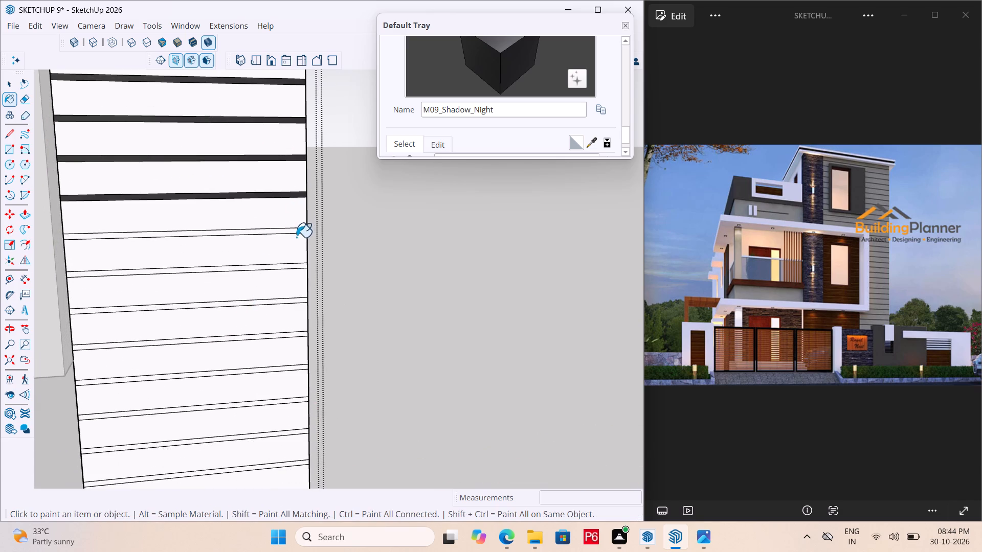
pyautogui.click(299, 265)
pyautogui.click(290, 301)
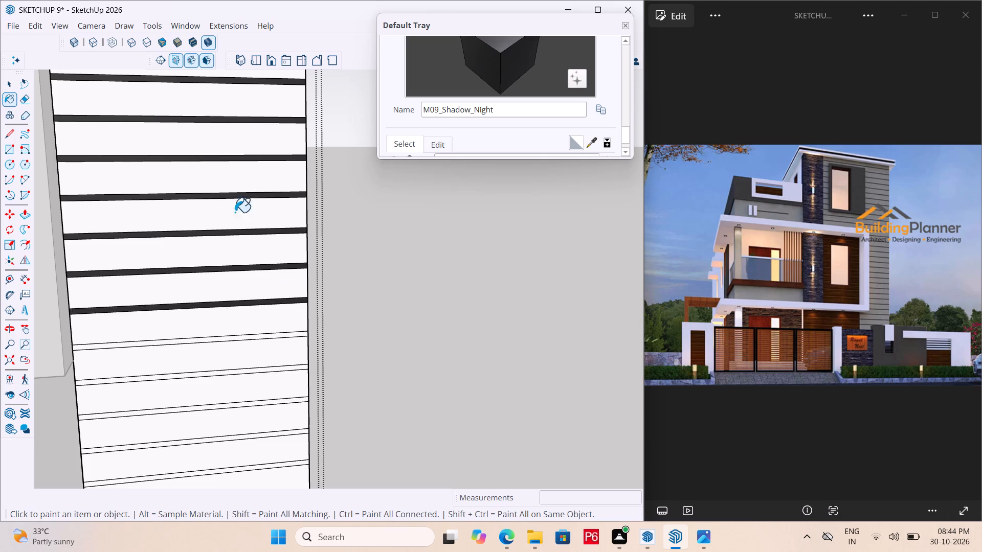
# Paint the remaining bands below the projecting frame down to the base of the white panel with M09_Shadow_Night.
pyautogui.scroll(-6, 230, 181)
pyautogui.scroll(6, 239, 336)
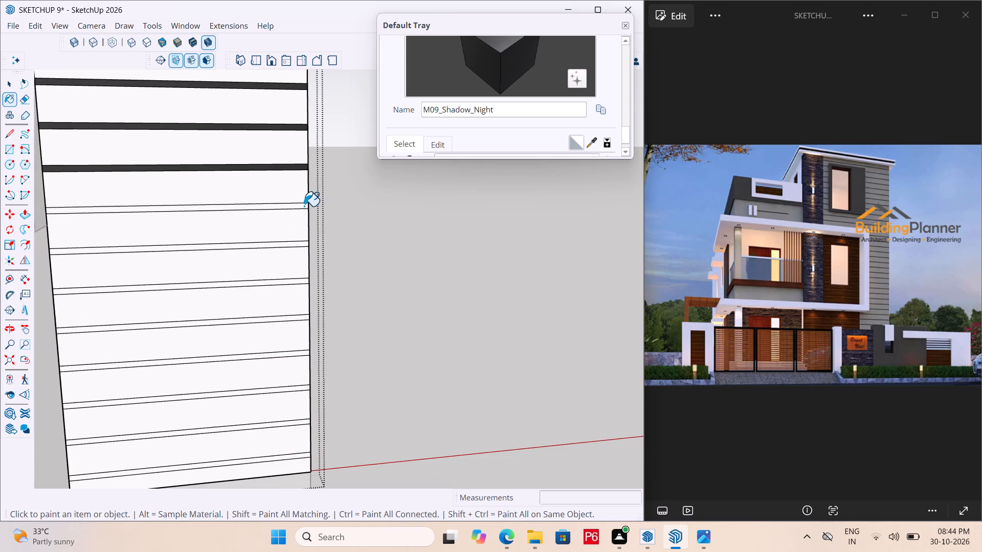
pyautogui.click(304, 206)
pyautogui.click(301, 245)
pyautogui.click(293, 283)
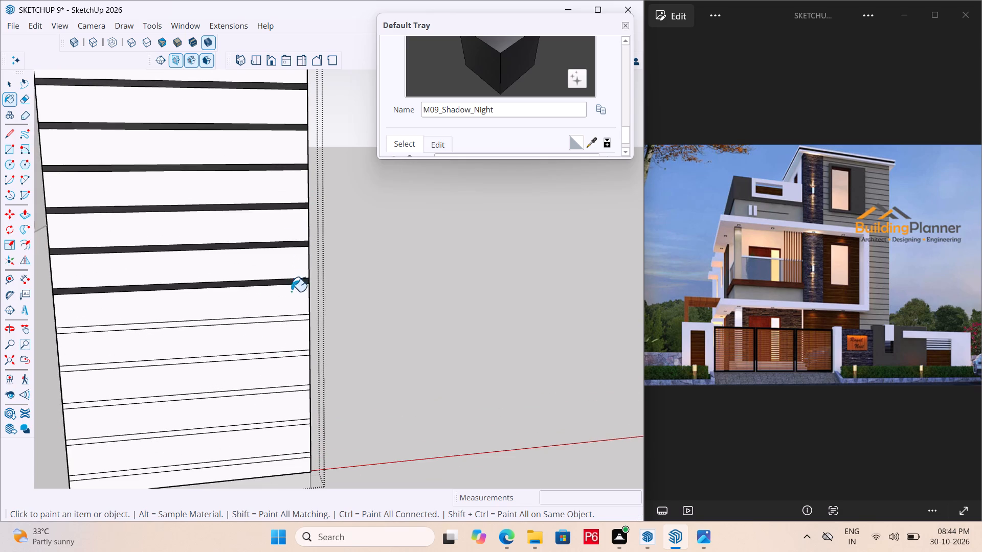
pyautogui.click(292, 320)
pyautogui.scroll(-6, 207, 130)
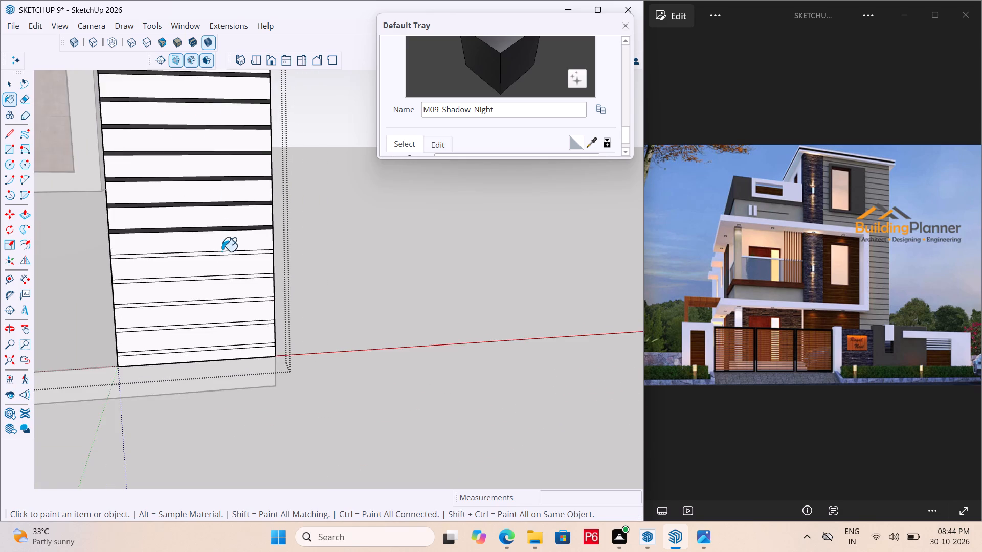
pyautogui.scroll(6, 227, 258)
pyautogui.click(270, 204)
pyautogui.click(274, 248)
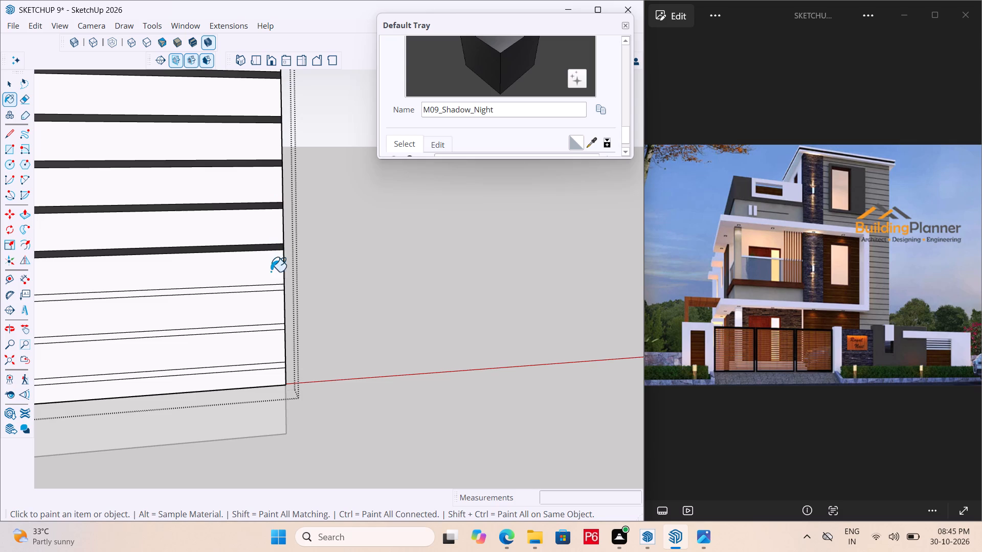
pyautogui.click(271, 288)
pyautogui.click(269, 326)
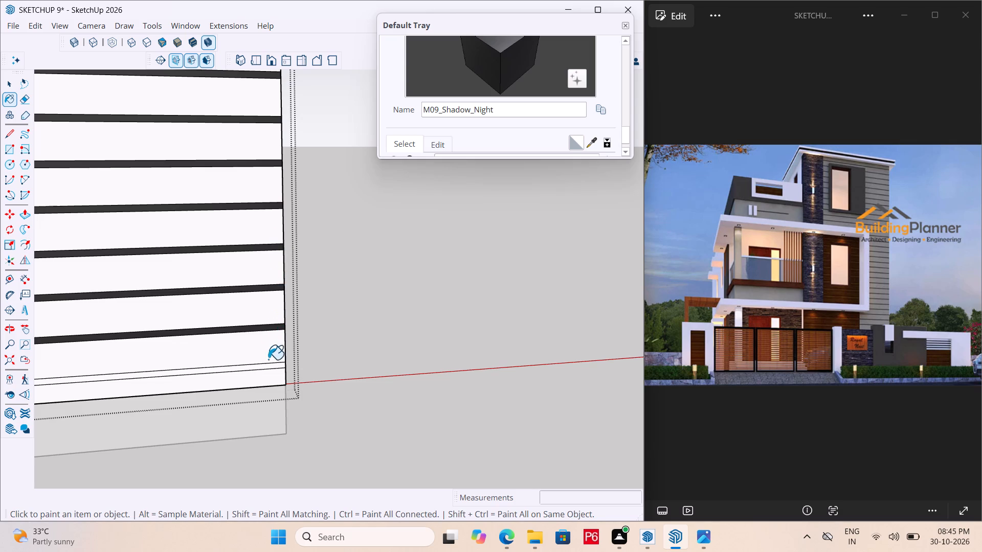
pyautogui.click(267, 367)
pyautogui.scroll(-6, 269, 359)
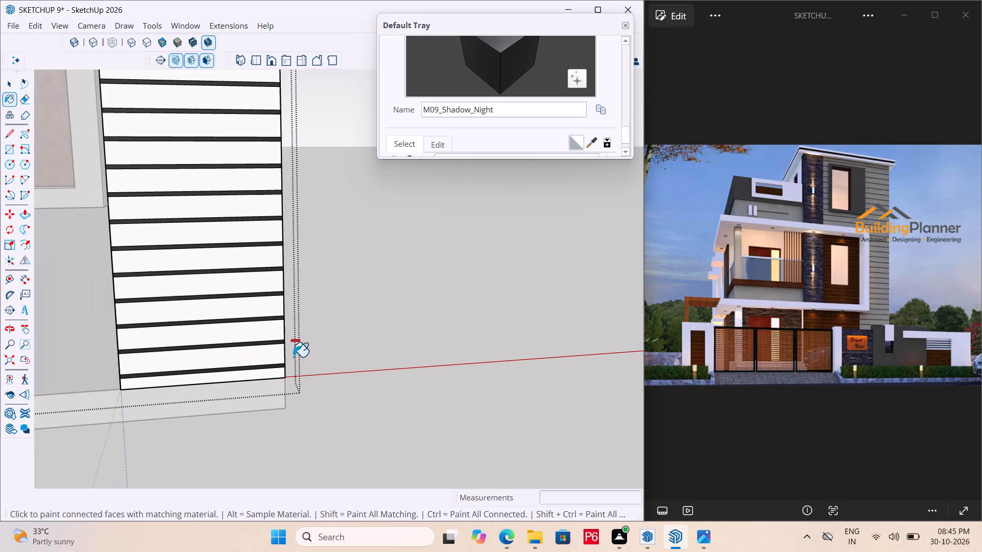
# Save the model.
pyautogui.hotkey('ctrl', 's')
pyautogui.hotkey('ctrl', 's')
pyautogui.hotkey('ctrl', 's')
pyautogui.hotkey('ctrl', 's')
pyautogui.hotkey('ctrl', 's')
# Choose M03_Pewter_Shine from Solid Colors and paint the lowest wide white strips between the dark bands at the panel's base.
pyautogui.moveTo(303, 334); pyautogui.dragTo(177, 369, button='middle')
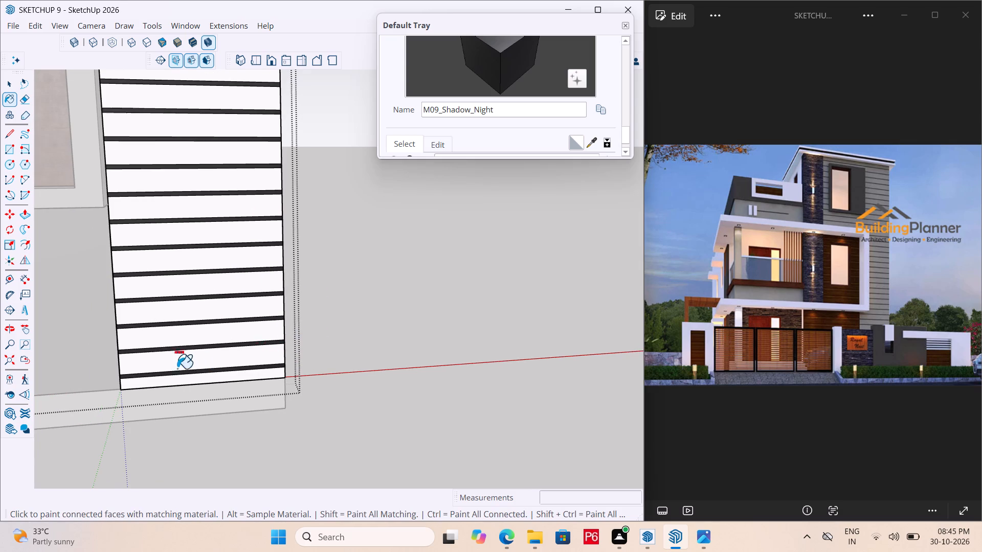
pyautogui.moveTo(177, 369); pyautogui.dragTo(175, 369, button='middle')
pyautogui.scroll(-6, 365, 339)
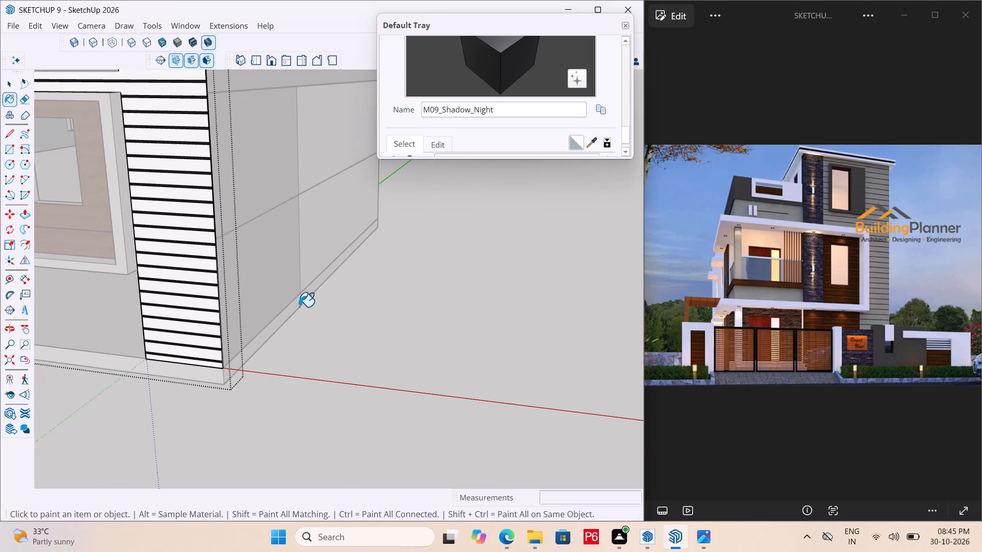
pyautogui.scroll(2, 174, 153)
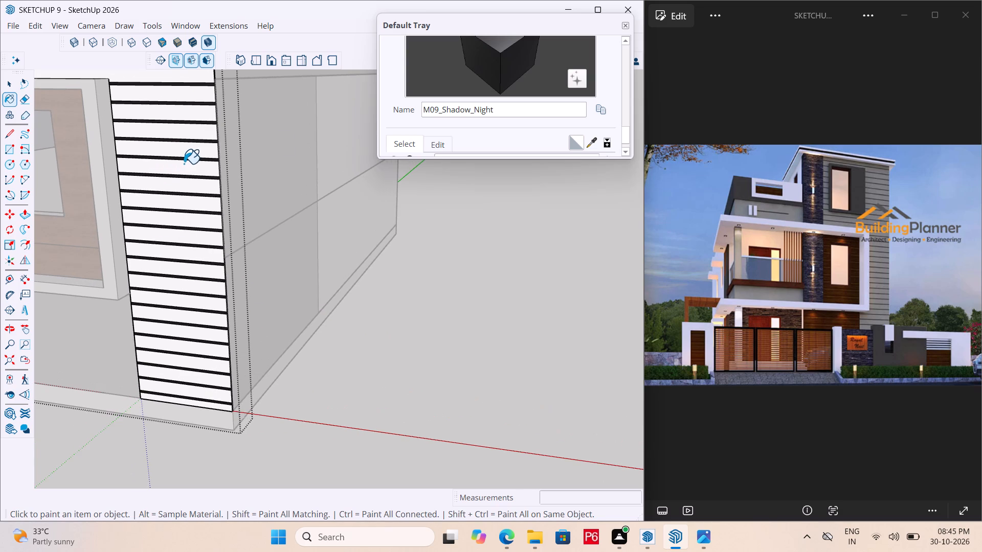
pyautogui.scroll(-2, 507, 118)
pyautogui.scroll(1, 518, 131)
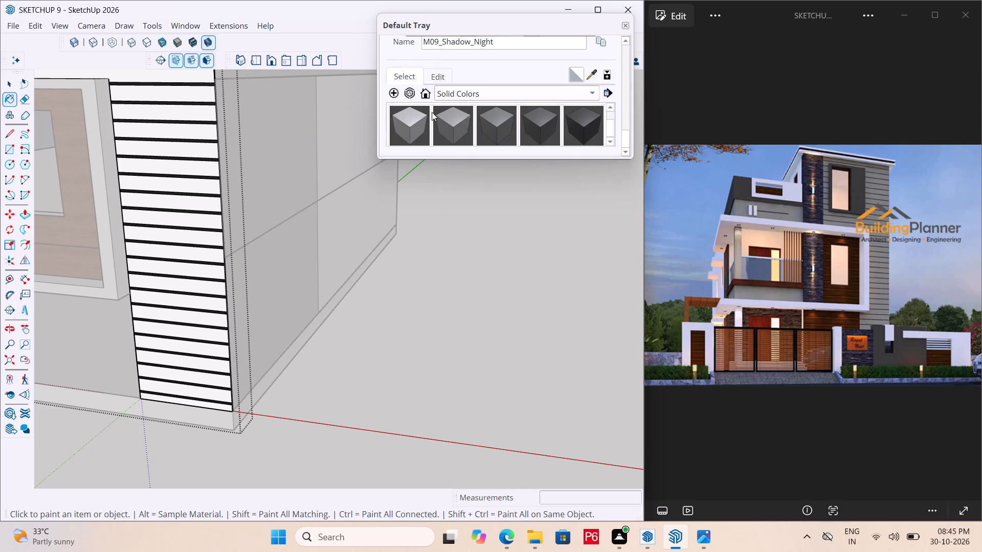
pyautogui.scroll(1, 470, 122)
pyautogui.click(588, 125)
pyautogui.scroll(2, 167, 408)
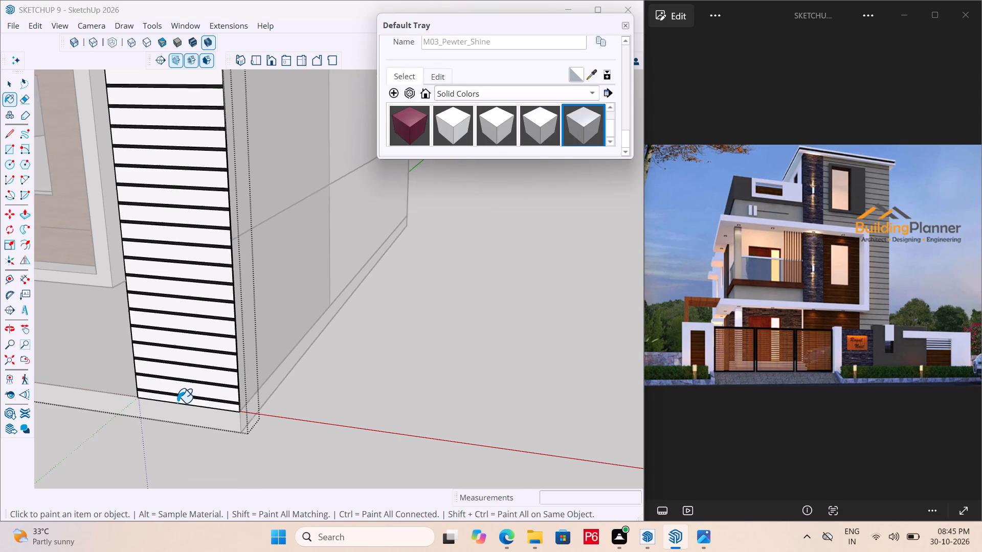
pyautogui.scroll(3, 177, 403)
pyautogui.moveTo(209, 403); pyautogui.dragTo(212, 398)
pyautogui.click(217, 389)
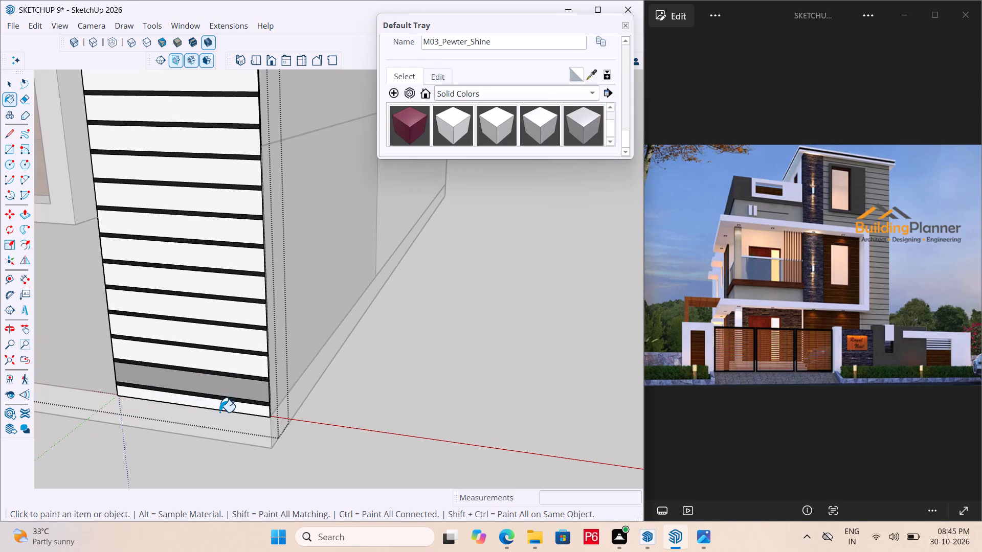
pyautogui.scroll(5, 220, 412)
pyautogui.click(235, 401)
pyautogui.click(244, 317)
pyautogui.click(253, 292)
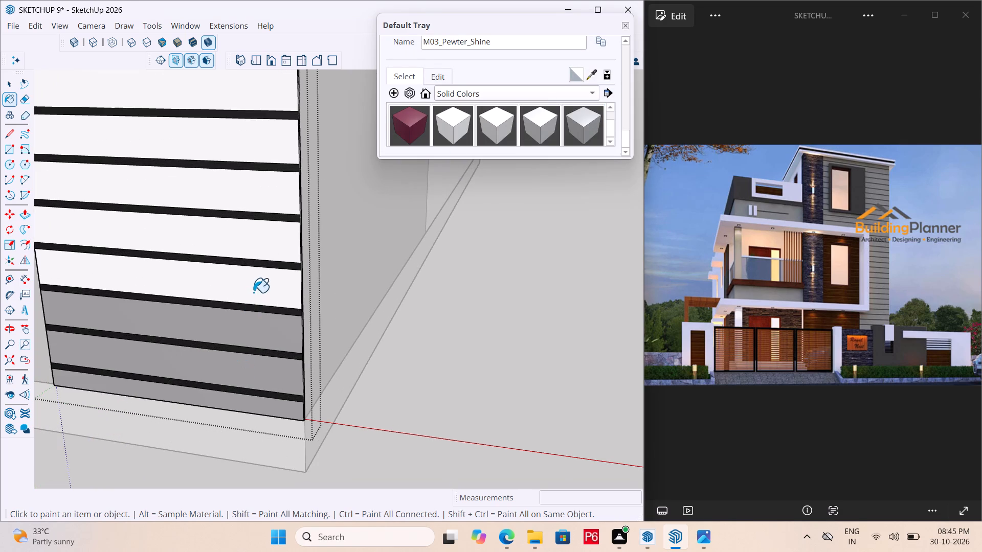
pyautogui.scroll(-4, 153, 352)
pyautogui.click(205, 279)
pyautogui.click(215, 250)
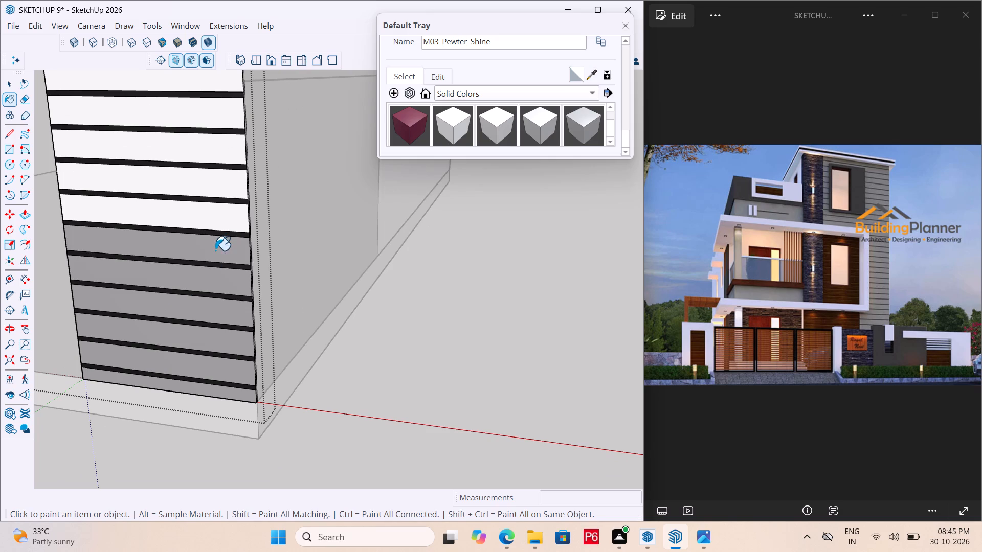
# Continue painting the wide white strips up the panel beside the lower part of the projecting frame with M03_Pewter_Shine.
pyautogui.moveTo(189, 210); pyautogui.dragTo(192, 202)
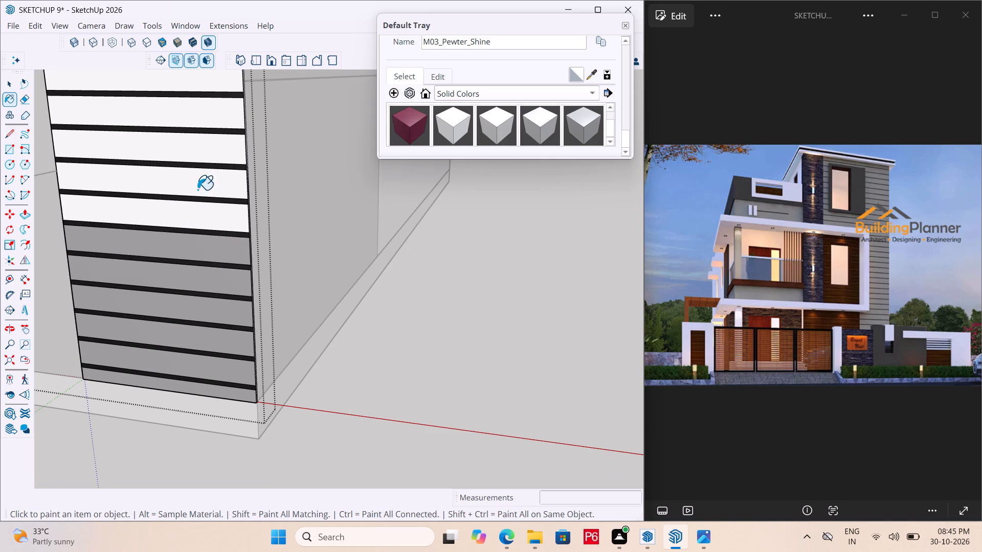
pyautogui.click(197, 190)
pyautogui.click(189, 212)
pyautogui.scroll(-7, 140, 237)
pyautogui.scroll(6, 159, 221)
pyautogui.click(171, 214)
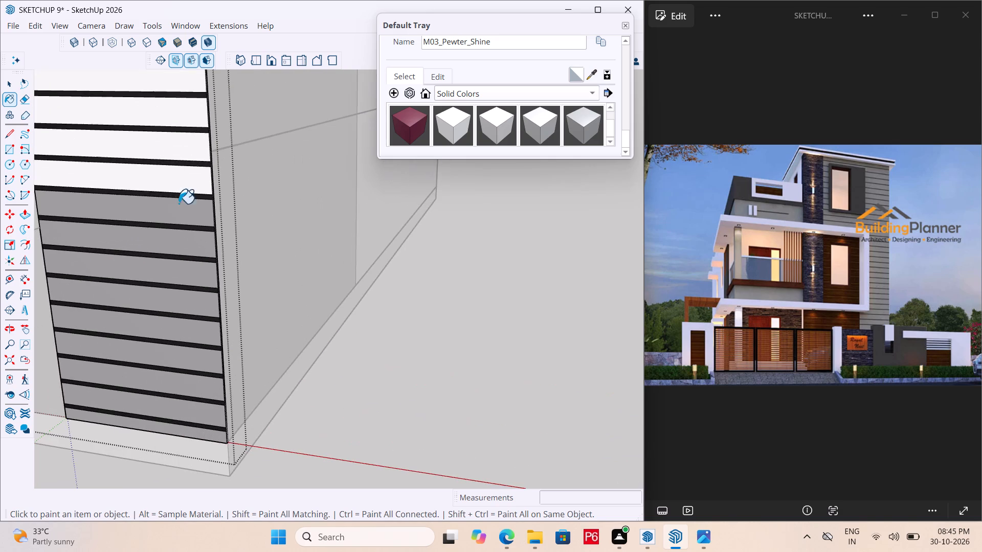
pyautogui.click(187, 185)
pyautogui.scroll(-6, 156, 293)
pyautogui.scroll(6, 162, 232)
pyautogui.moveTo(162, 235); pyautogui.dragTo(168, 222)
pyautogui.click(170, 205)
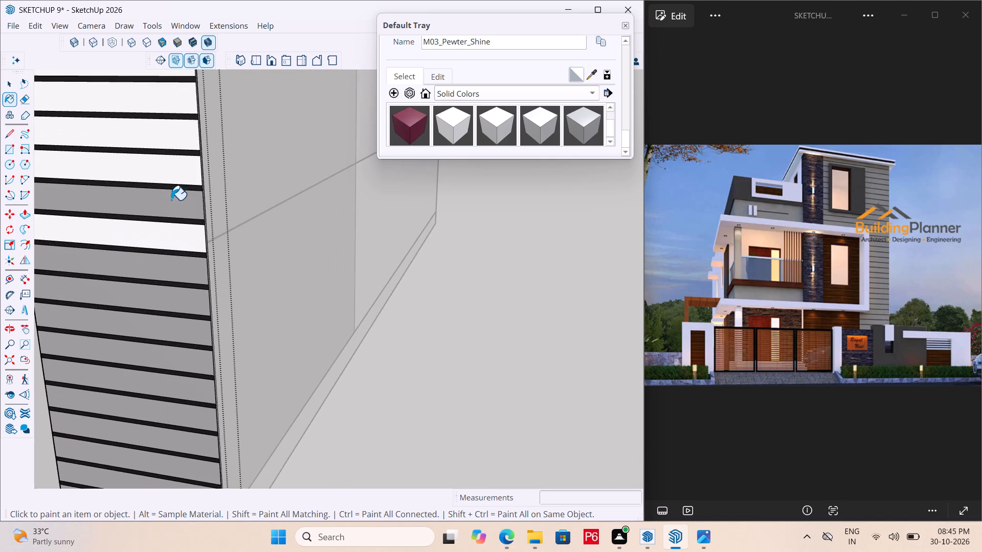
pyautogui.moveTo(148, 234); pyautogui.dragTo(150, 226)
pyautogui.click(152, 169)
pyautogui.scroll(-6, 193, 404)
pyautogui.scroll(6, 163, 252)
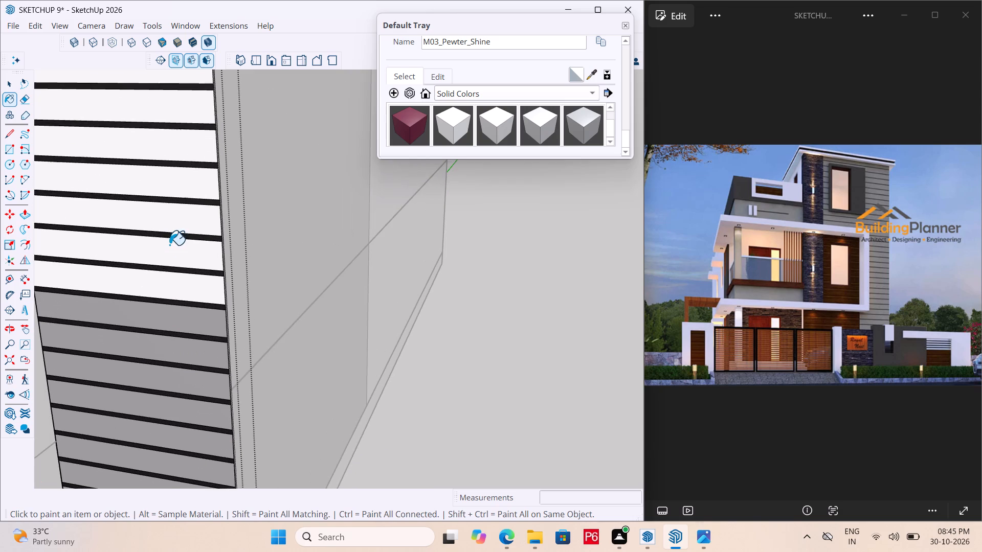
pyautogui.moveTo(165, 286); pyautogui.dragTo(167, 279)
pyautogui.moveTo(174, 262); pyautogui.dragTo(178, 255)
pyautogui.click(192, 217)
# Paint the remaining white strips beside the projecting frame's upper part and the strip crossing above it with M03_Pewter_Shine.
pyautogui.scroll(-7, 208, 377)
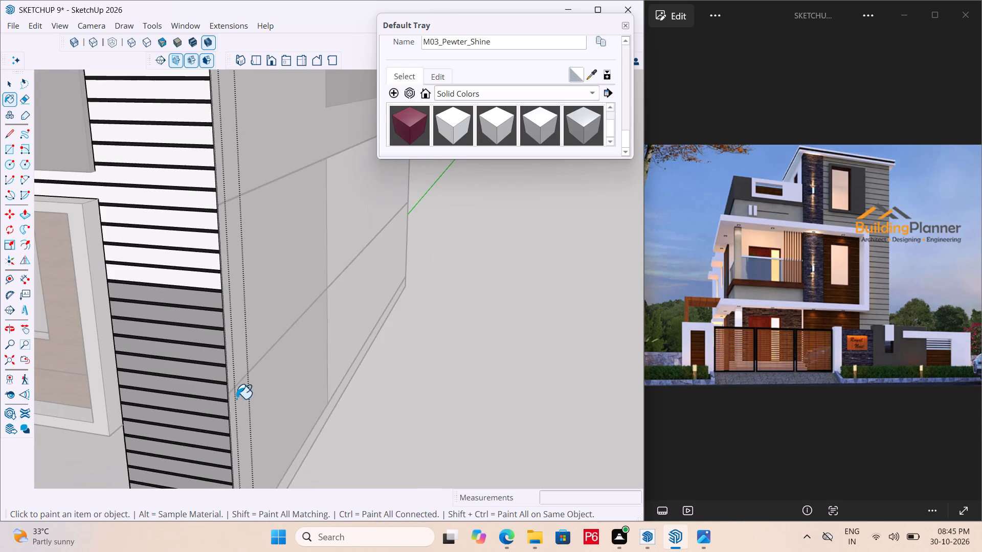
pyautogui.scroll(-5, 236, 399)
pyautogui.moveTo(199, 382); pyautogui.dragTo(157, 341, button='middle')
pyautogui.scroll(9, 171, 326)
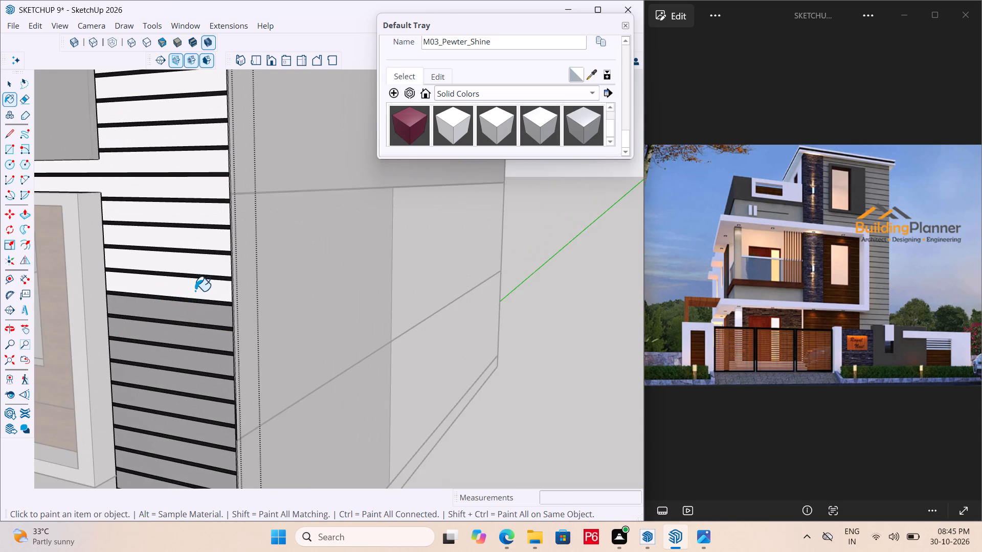
pyautogui.moveTo(195, 291); pyautogui.dragTo(198, 285)
pyautogui.moveTo(208, 262); pyautogui.dragTo(209, 257)
pyautogui.click(210, 235)
pyautogui.click(213, 205)
pyautogui.click(212, 181)
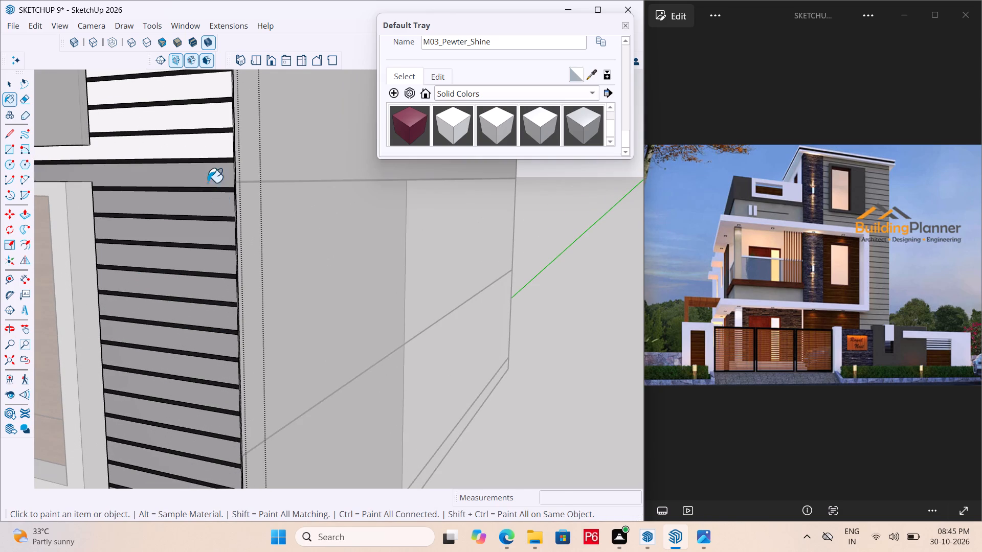
# Paint the white strips between the upper window surround and the panel's outer edge, up to the top strip, with M03_Pewter_Shine.
pyautogui.scroll(-7, 170, 477)
pyautogui.scroll(-7, 283, 413)
pyautogui.scroll(6, 213, 291)
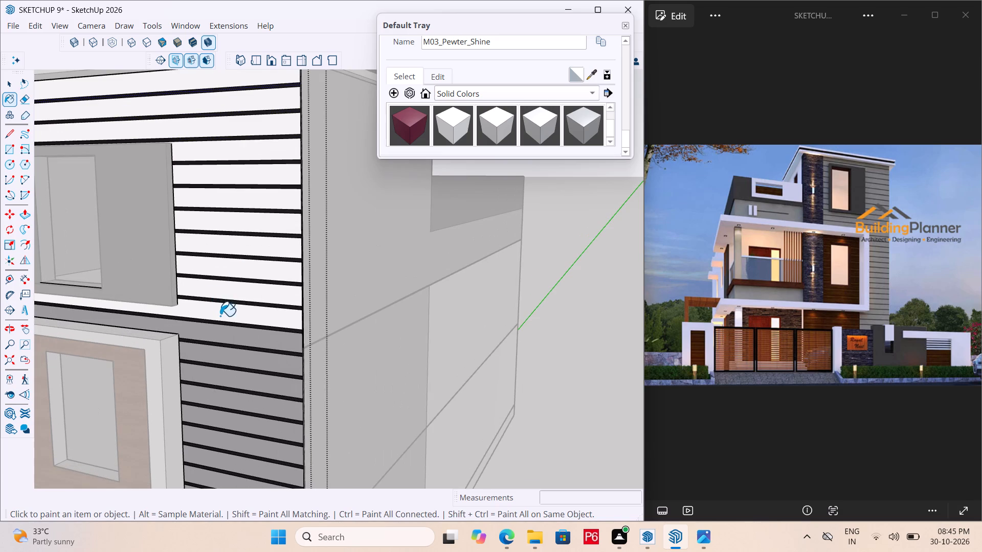
pyautogui.moveTo(220, 316); pyautogui.dragTo(224, 309)
pyautogui.click(229, 295)
pyautogui.click(242, 272)
pyautogui.click(249, 248)
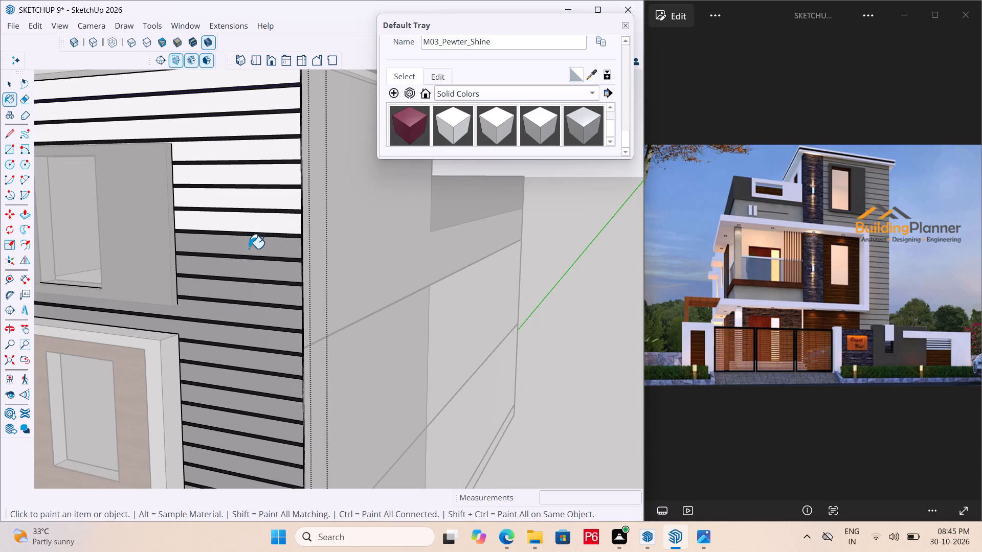
pyautogui.click(247, 223)
pyautogui.click(249, 200)
pyautogui.click(253, 181)
pyautogui.click(257, 156)
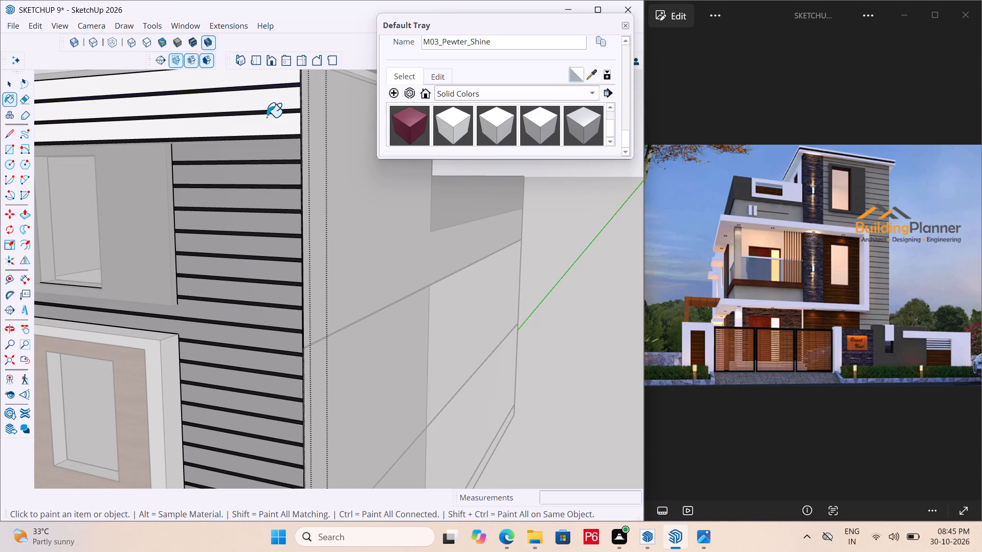
pyautogui.moveTo(257, 124); pyautogui.dragTo(257, 119)
pyautogui.click(261, 102)
pyautogui.scroll(-6, 212, 293)
pyautogui.scroll(4, 212, 212)
pyautogui.click(241, 178)
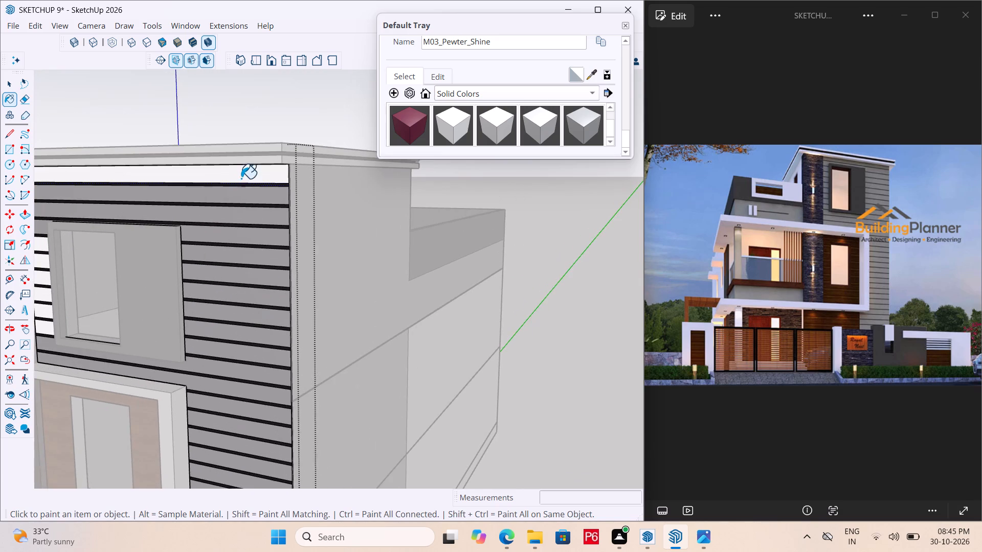
# Paint the short white strips on the inner side of the upper window surround with M03_Pewter_Shine.
pyautogui.scroll(-7, 367, 237)
pyautogui.scroll(13, 72, 261)
pyautogui.moveTo(341, 307); pyautogui.dragTo(342, 295)
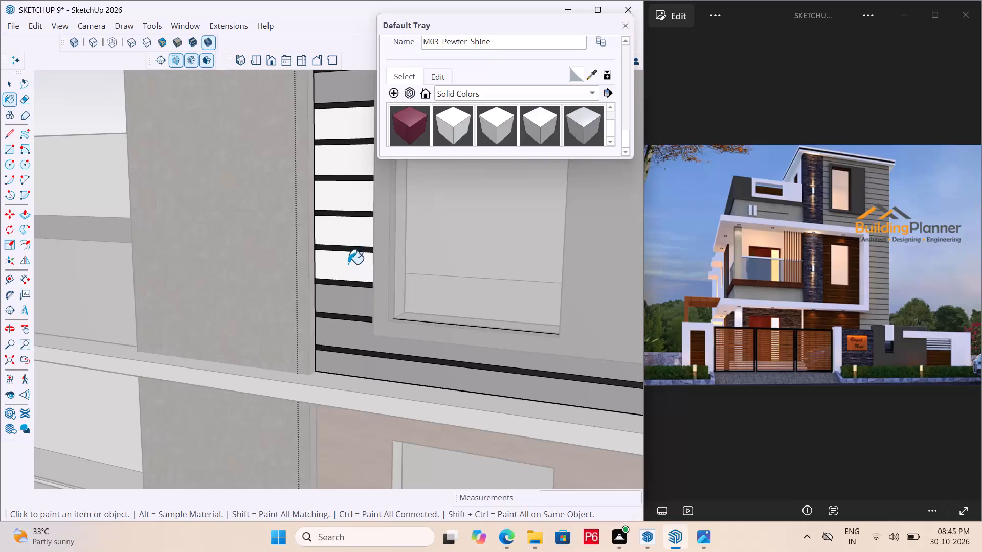
pyautogui.click(348, 264)
pyautogui.moveTo(353, 235); pyautogui.dragTo(353, 230)
pyautogui.click(353, 200)
pyautogui.click(352, 162)
pyautogui.click(350, 135)
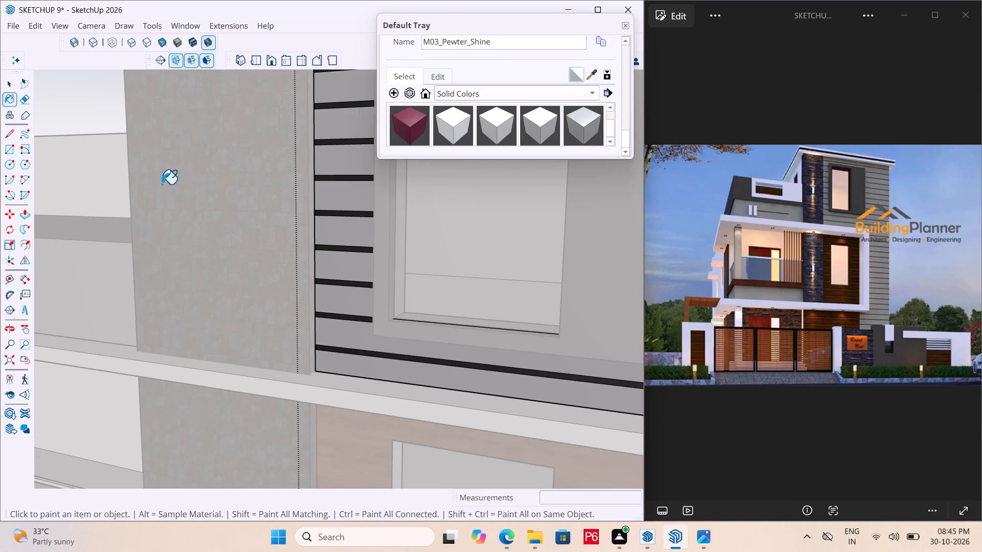
# Save the model with the painted slatted panel.
pyautogui.scroll(-13, 148, 194)
pyautogui.hotkey('ctrl', 's')
pyautogui.hotkey('ctrl', 's')
pyautogui.hotkey('ctrl', 's')
pyautogui.hotkey('ctrl', 's')
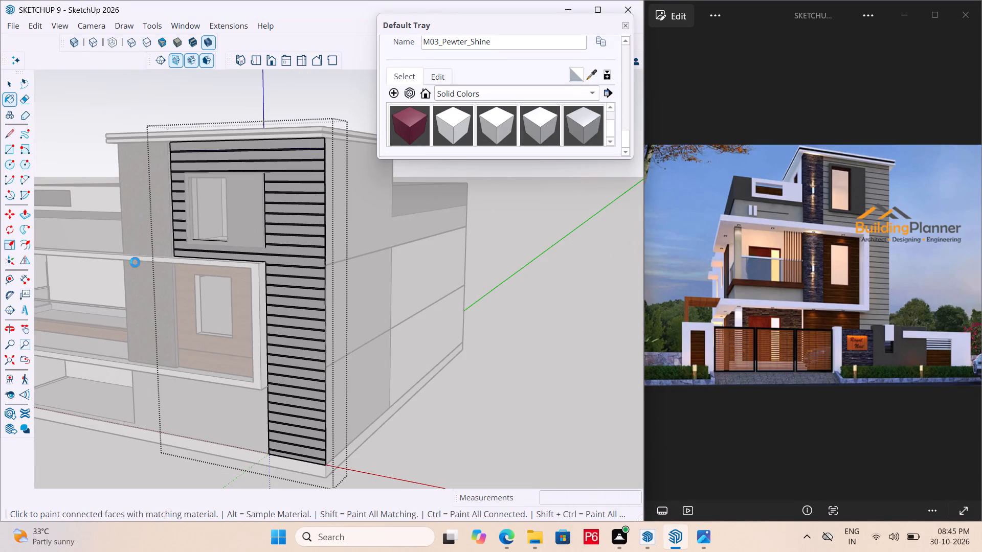
pyautogui.hotkey('ctrl', 's')
pyautogui.hotkey('ctrl', 's')
pyautogui.hotkey('ctrl', 's')
pyautogui.hotkey('ctrl', 's')
pyautogui.hotkey('ctrl', 's')
pyautogui.hotkey('ctrl', 's')
pyautogui.hotkey('ctrl', 's')
pyautogui.hotkey('ctrl', 's')
pyautogui.hotkey('ctrl', 's')
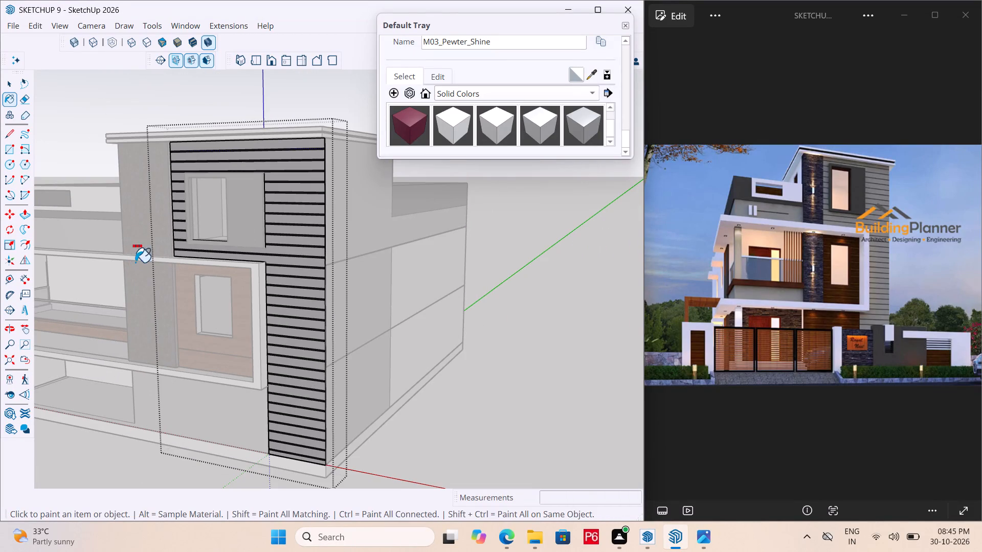
pyautogui.hotkey('ctrl', 's')
pyautogui.hotkey('ctrl', 's')
pyautogui.hotkey('ctrl', 's')
pyautogui.hotkey('ctrl', 's')
pyautogui.hotkey('ctrl', 's')
pyautogui.hotkey('ctrl', 's')
pyautogui.hotkey('ctrl', 's')
pyautogui.hotkey('ctrl', 's')
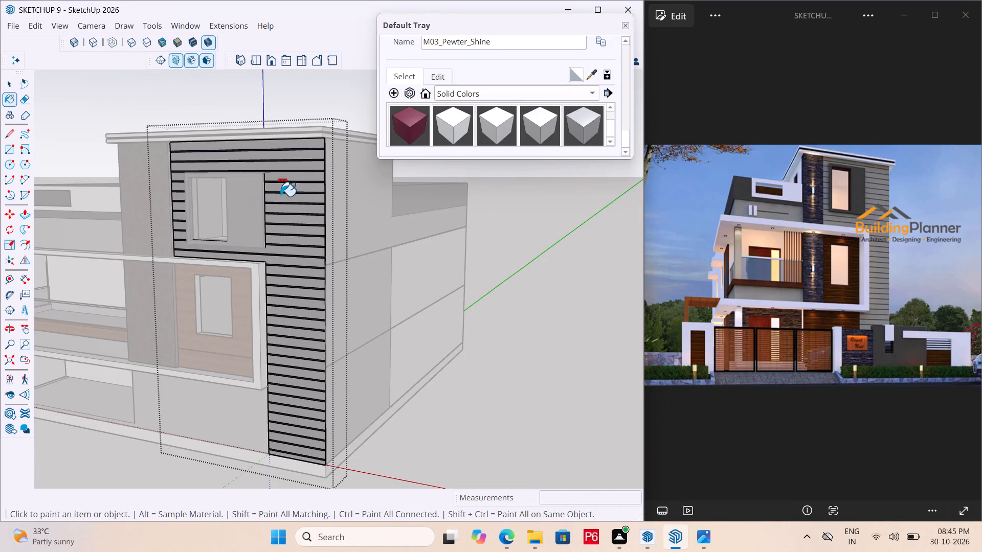
# Paint the narrow outer side face of the slatted panel with M03_Pewter_Shine.
pyautogui.press('space')
pyautogui.scroll(4, 289, 183)
pyautogui.scroll(4, 328, 151)
pyautogui.press('space')
pyautogui.scroll(6, 322, 156)
pyautogui.press('space')
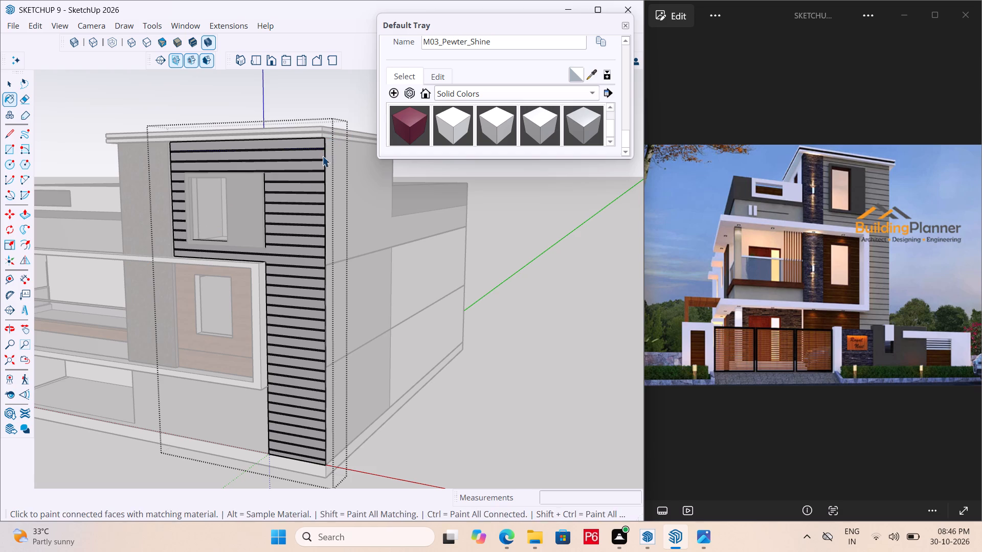
pyautogui.scroll(8, 322, 156)
pyautogui.moveTo(324, 145); pyautogui.dragTo(240, 209, button='middle')
pyautogui.scroll(6, 240, 209)
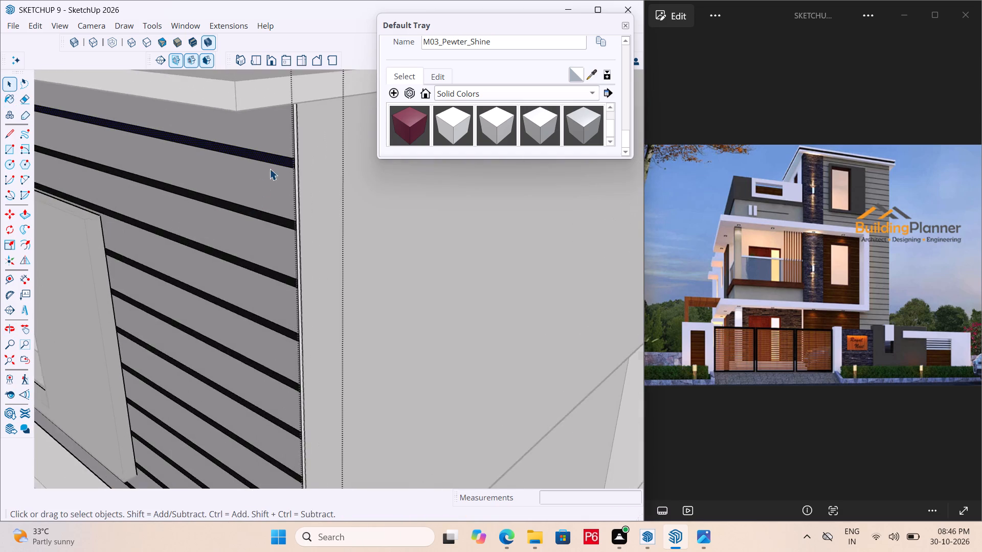
pyautogui.scroll(2, 270, 169)
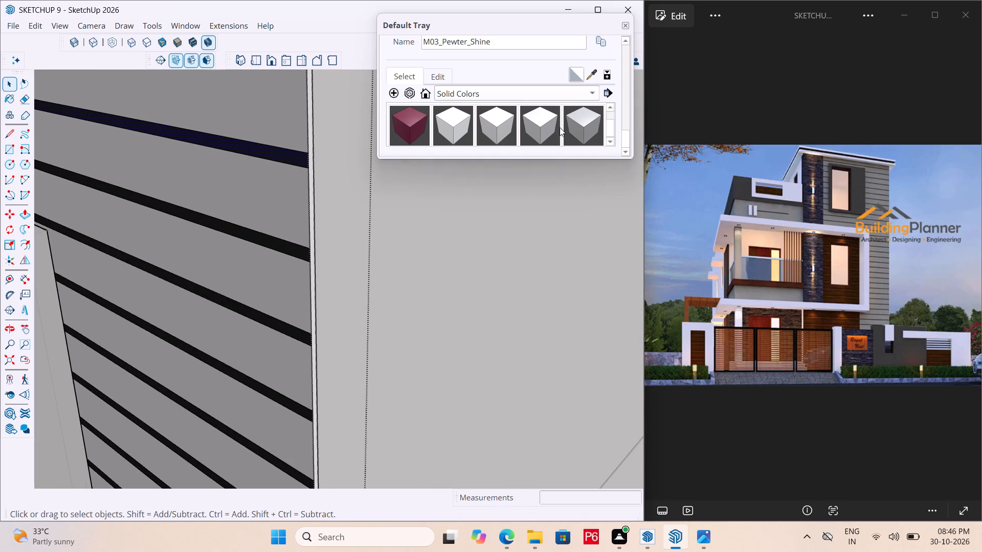
pyautogui.click(584, 128)
pyautogui.click(310, 179)
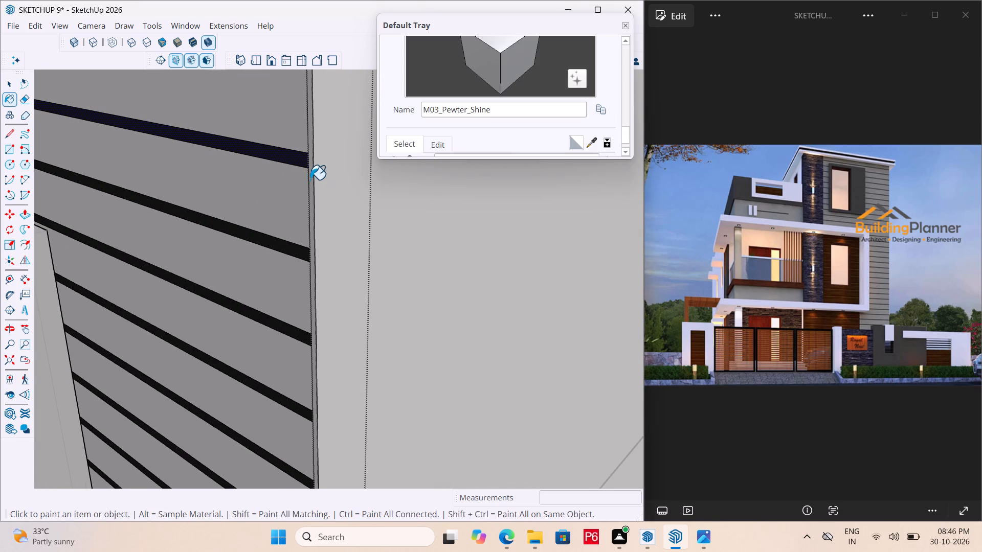
# Paint the narrow underside at the base of the slatted panel with M03_Pewter_Shine.
pyautogui.scroll(-12, 308, 149)
pyautogui.scroll(-13, 297, 164)
pyautogui.scroll(1, 270, 421)
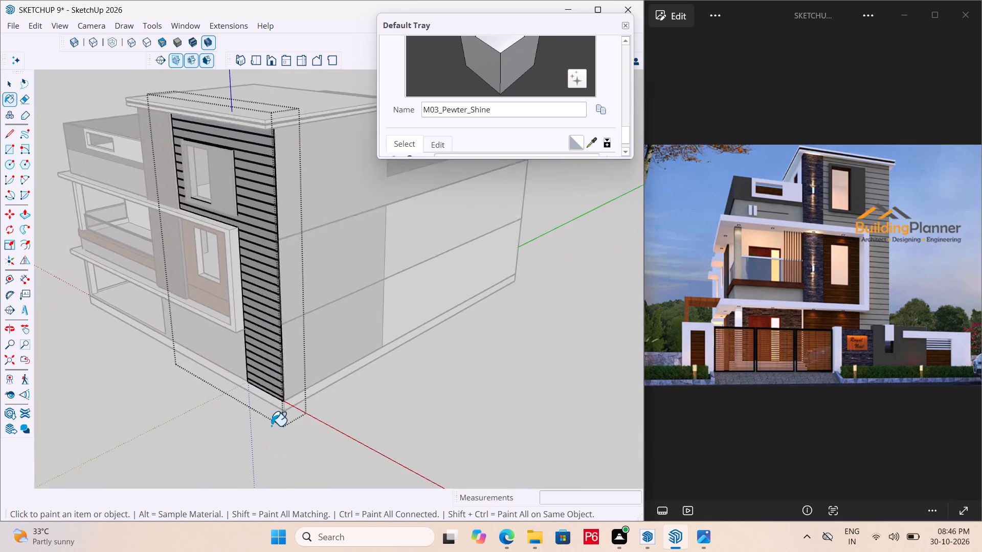
pyautogui.scroll(20, 271, 426)
pyautogui.moveTo(297, 384); pyautogui.dragTo(318, 129, button='middle')
pyautogui.scroll(2, 283, 329)
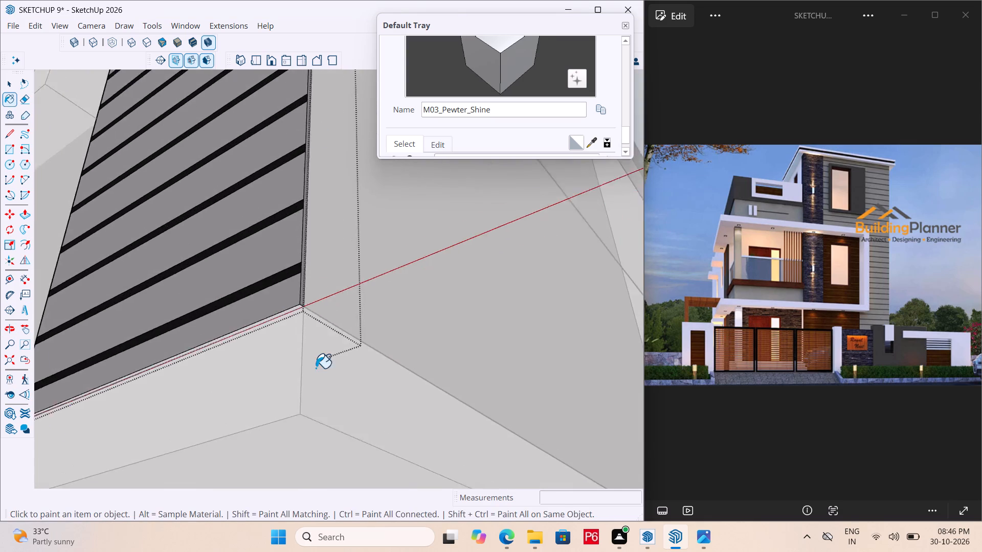
pyautogui.scroll(10, 316, 368)
pyautogui.click(295, 249)
pyautogui.scroll(-9, 305, 372)
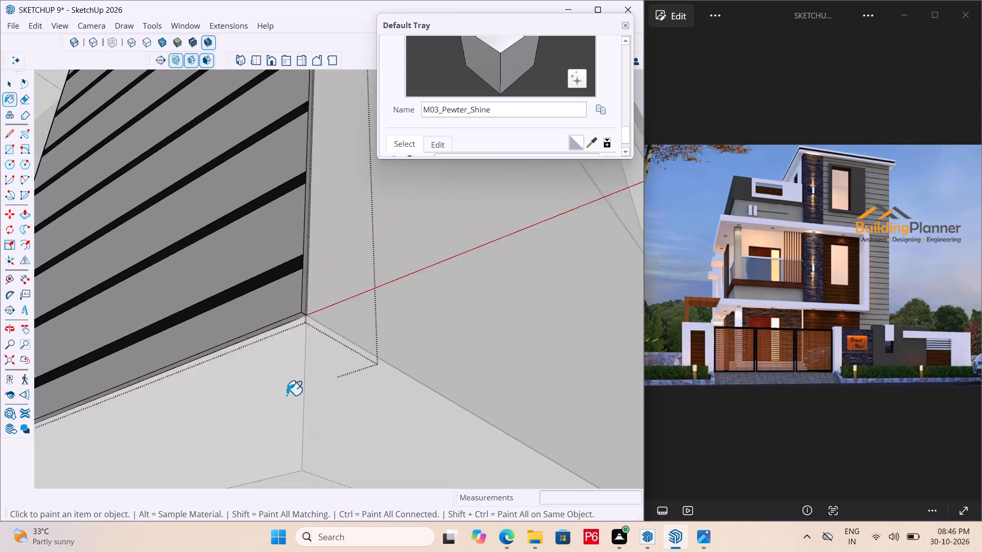
pyautogui.scroll(-4, 286, 395)
pyautogui.moveTo(283, 357); pyautogui.dragTo(263, 500, button='middle')
# Save the model.
pyautogui.hotkey('ctrl', 's')
pyautogui.hotkey('ctrl', 's')
pyautogui.hotkey('ctrl', 's')
pyautogui.hotkey('ctrl', 's')
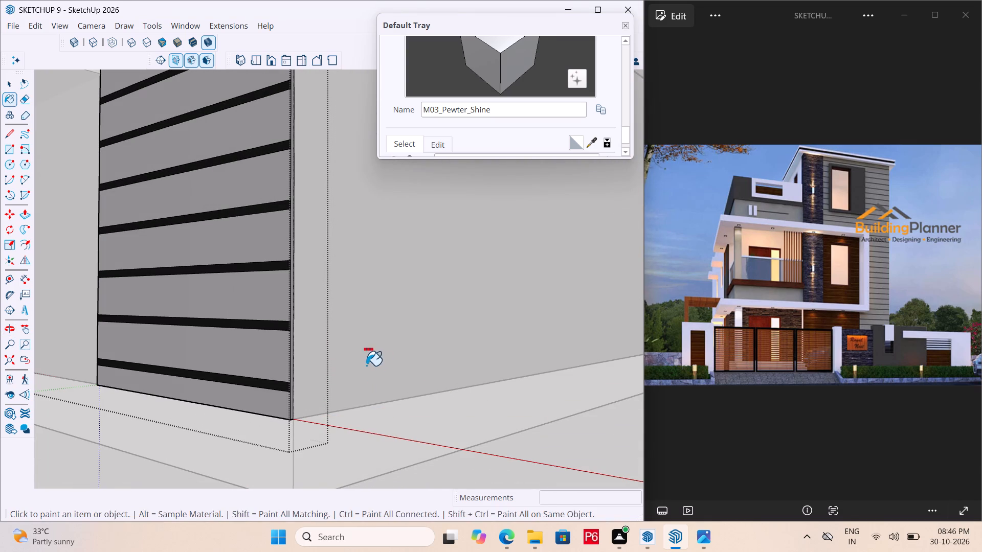
pyautogui.hotkey('ctrl', 's')
pyautogui.hotkey('ctrl', 's')
pyautogui.hotkey('ctrl', 's')
# Push the topmost dark groove band of the slatted panel inward by 5/8" with Push/Pull.
pyautogui.scroll(-7, 339, 360)
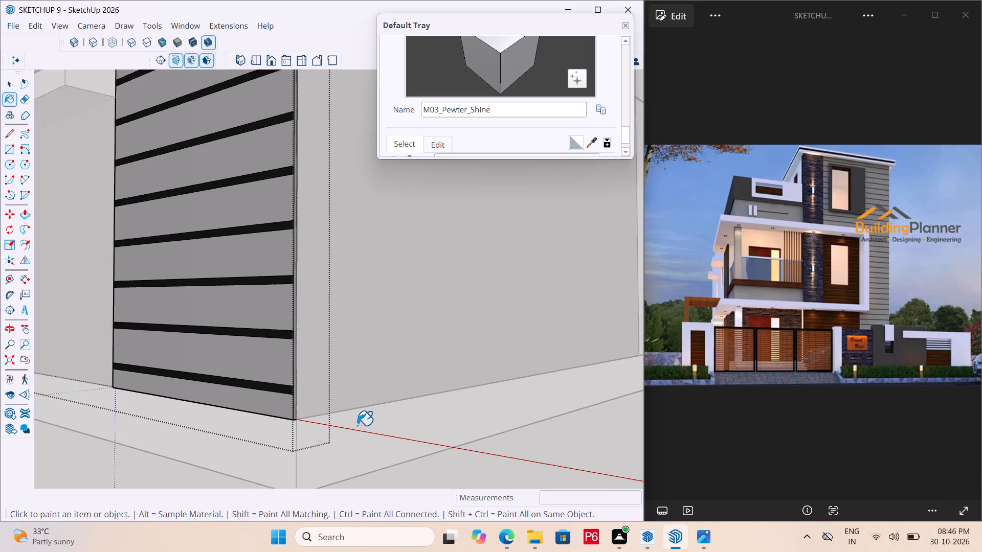
pyautogui.scroll(-8, 355, 425)
pyautogui.scroll(-6, 281, 417)
pyautogui.scroll(-6, 262, 373)
pyautogui.moveTo(258, 241); pyautogui.dragTo(220, 350, button='middle')
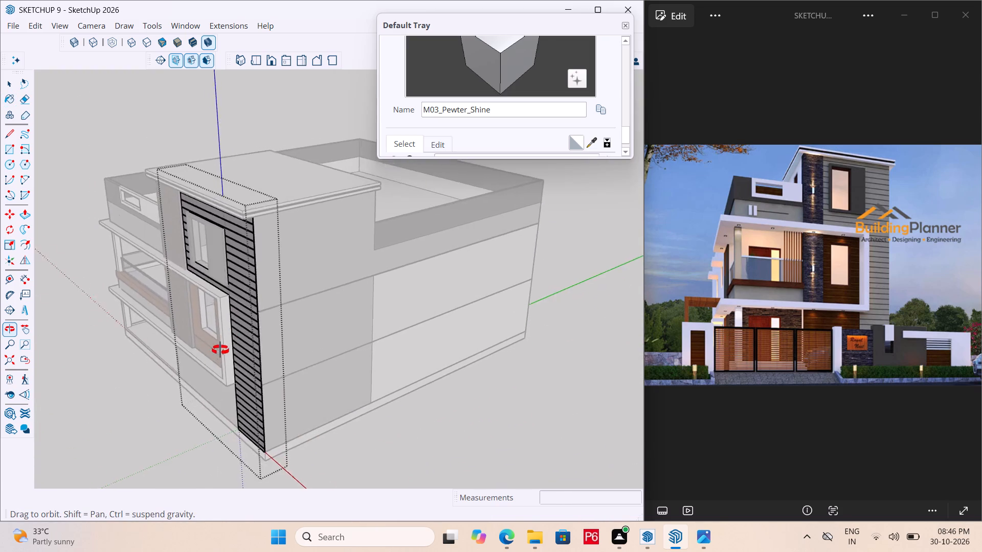
pyautogui.moveTo(220, 350); pyautogui.dragTo(248, 305, button='middle')
pyautogui.scroll(20, 261, 175)
pyautogui.scroll(4, 261, 175)
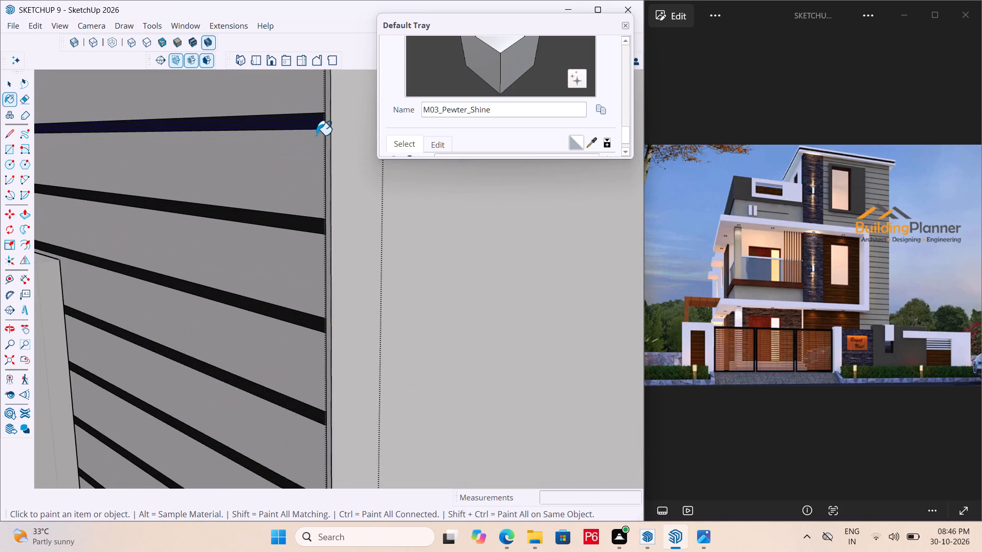
pyautogui.scroll(-6, 273, 295)
pyautogui.scroll(5, 286, 211)
pyautogui.press('p')
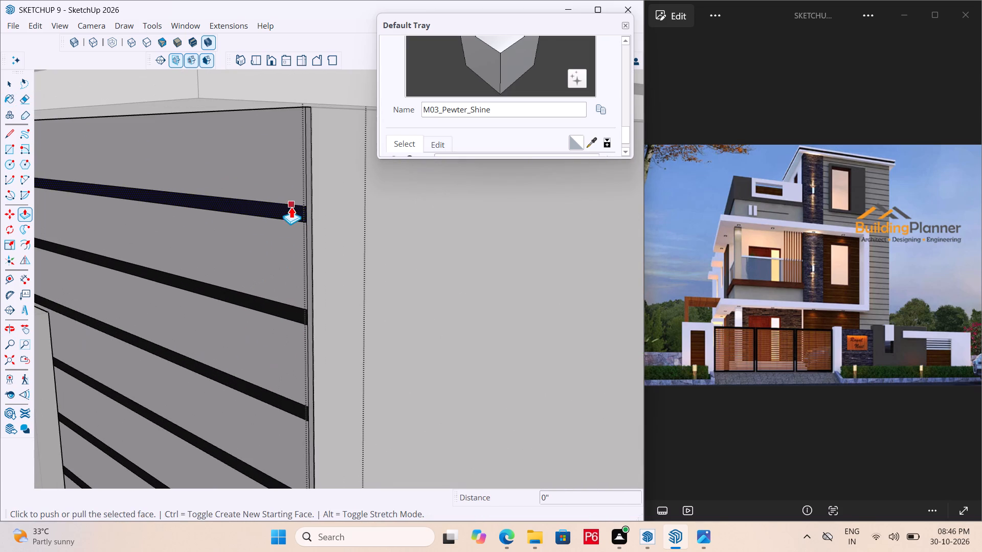
pyautogui.click(294, 216)
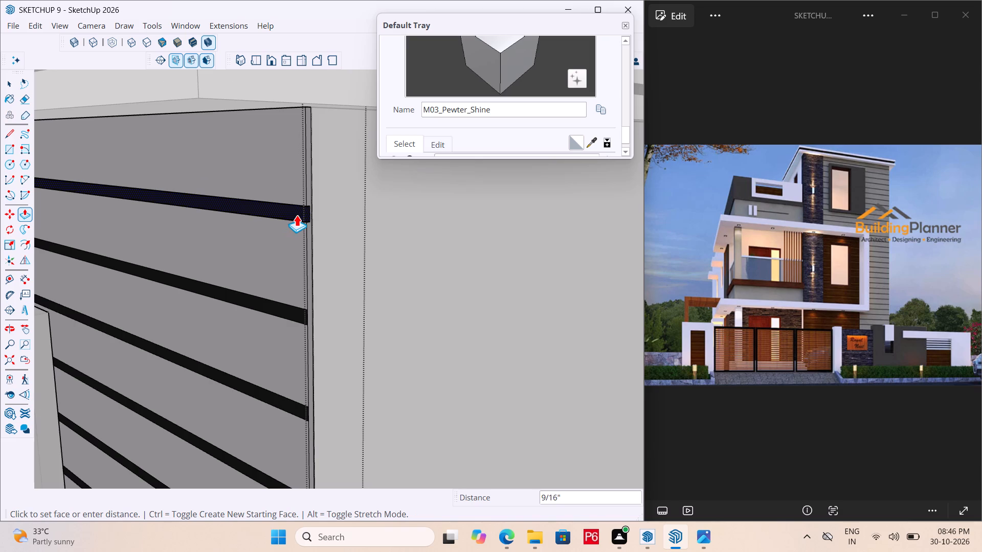
pyautogui.scroll(6, 297, 215)
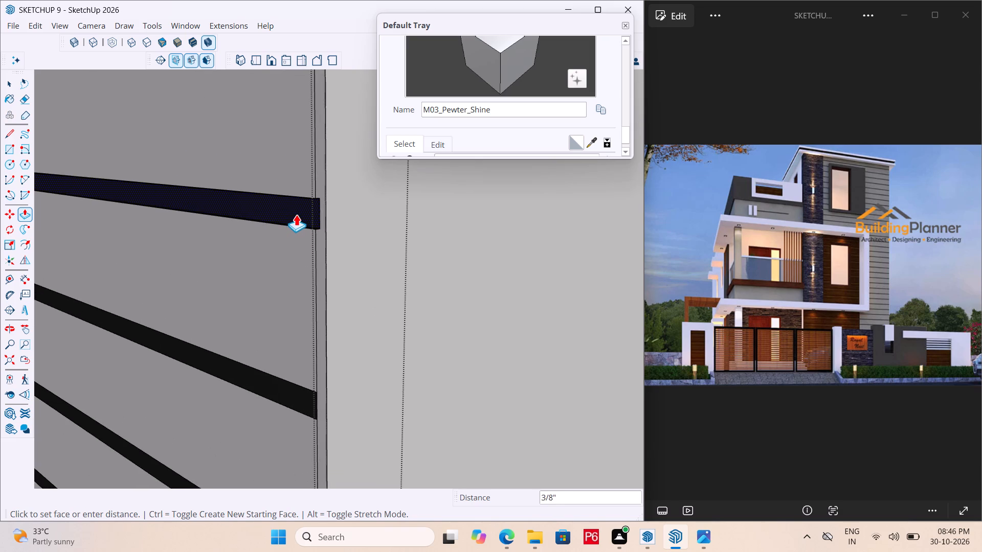
pyautogui.click(298, 213)
pyautogui.scroll(-7, 269, 129)
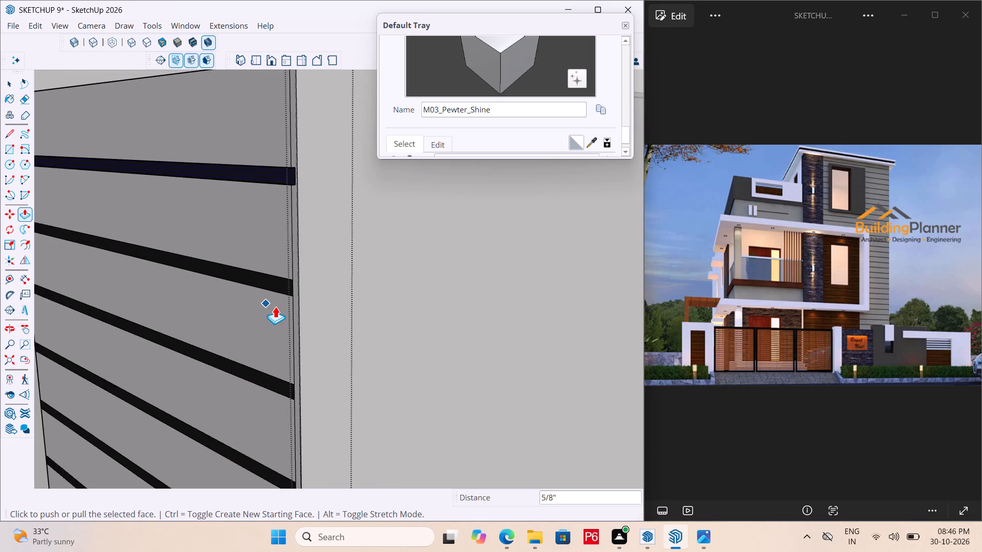
# Recess the second and third full-width groove bands above the upper window by the same 5/8".
pyautogui.scroll(6, 278, 306)
pyautogui.press('space')
pyautogui.click(288, 267)
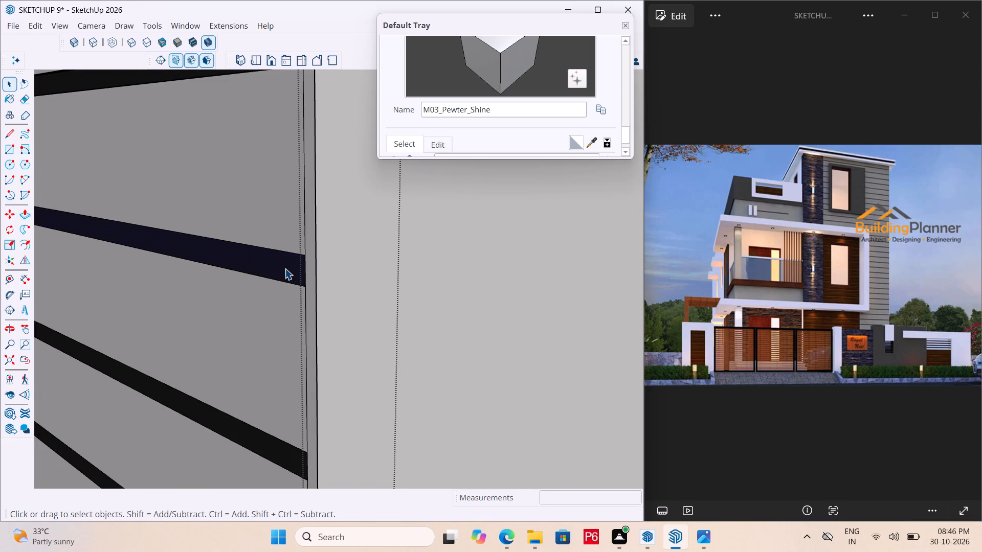
pyautogui.press('p')
pyautogui.doubleClick(285, 268)
pyautogui.scroll(-5, 284, 267)
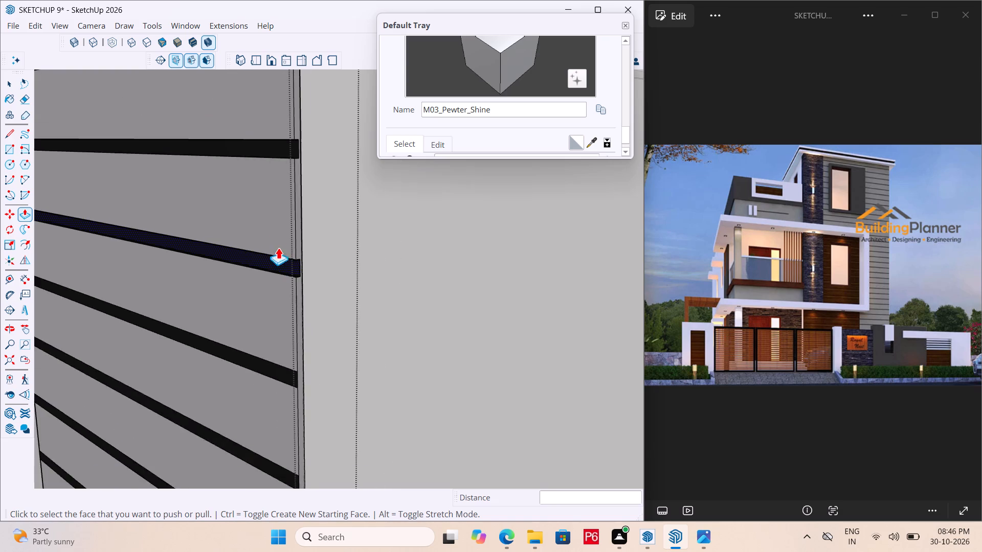
pyautogui.scroll(-7, 278, 247)
pyautogui.scroll(11, 278, 354)
pyautogui.doubleClick(288, 263)
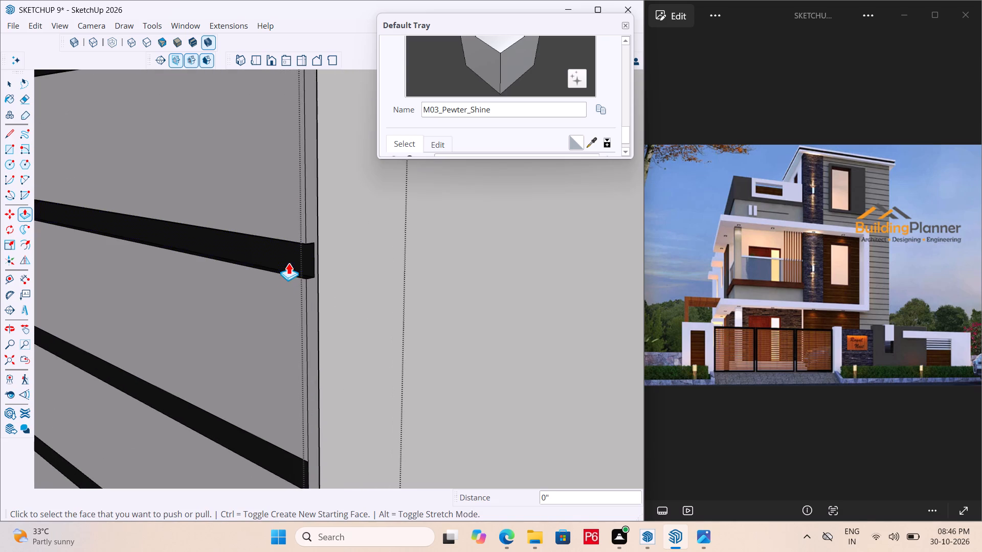
# Recess the upper three groove bands between the upper window and the panel's outer corner by the same 5/8".
pyautogui.doubleClick(289, 465)
pyautogui.scroll(-7, 280, 288)
pyautogui.scroll(-3, 406, 290)
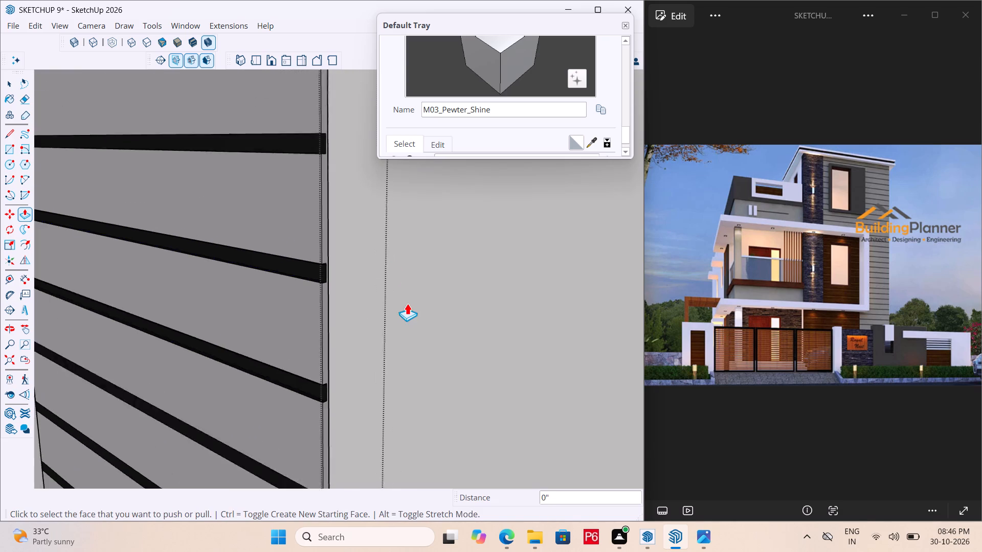
pyautogui.scroll(-4, 407, 303)
pyautogui.scroll(-7, 457, 357)
pyautogui.scroll(6, 383, 402)
pyautogui.scroll(6, 445, 400)
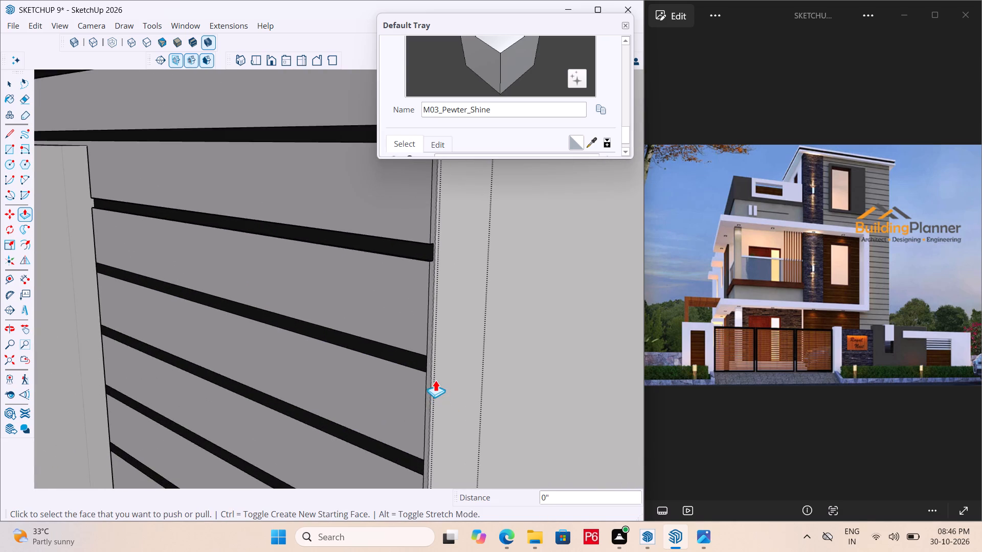
pyautogui.scroll(4, 435, 379)
pyautogui.doubleClick(395, 347)
pyautogui.scroll(-3, 313, 260)
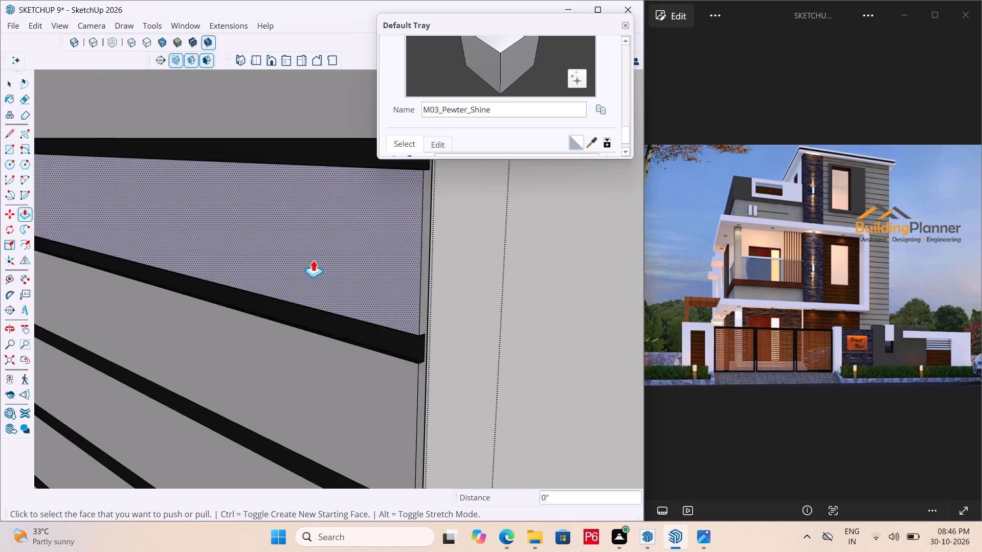
pyautogui.scroll(-3, 313, 260)
pyautogui.scroll(6, 375, 440)
pyautogui.doubleClick(351, 369)
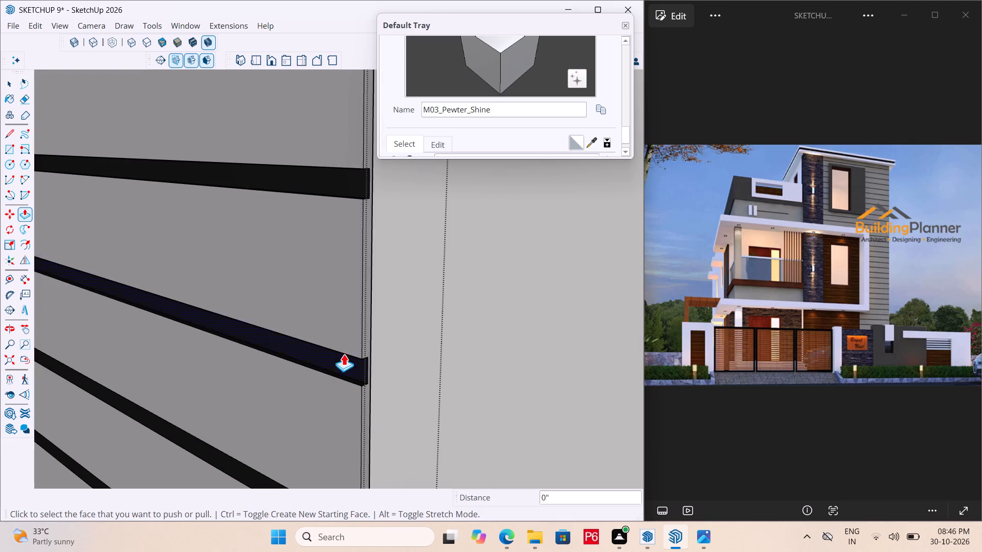
# Recess the lower four groove bands between the upper window and the panel's outer corner by the same 5/8".
pyautogui.scroll(-11, 306, 292)
pyautogui.scroll(5, 306, 438)
pyautogui.scroll(4, 338, 367)
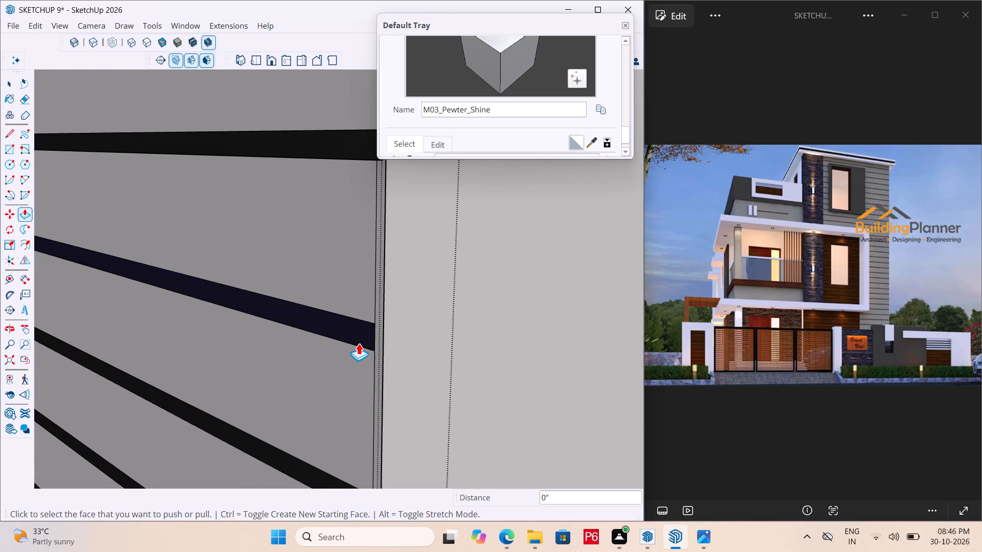
pyautogui.doubleClick(359, 340)
pyautogui.scroll(-11, 333, 249)
pyautogui.scroll(5, 337, 314)
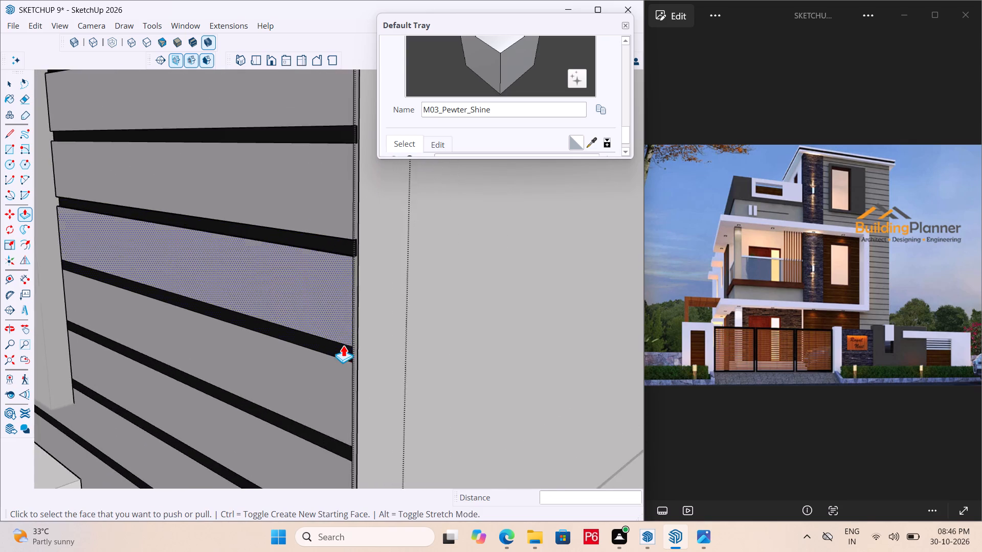
pyautogui.scroll(4, 343, 345)
pyautogui.doubleClick(343, 352)
pyautogui.scroll(-10, 329, 233)
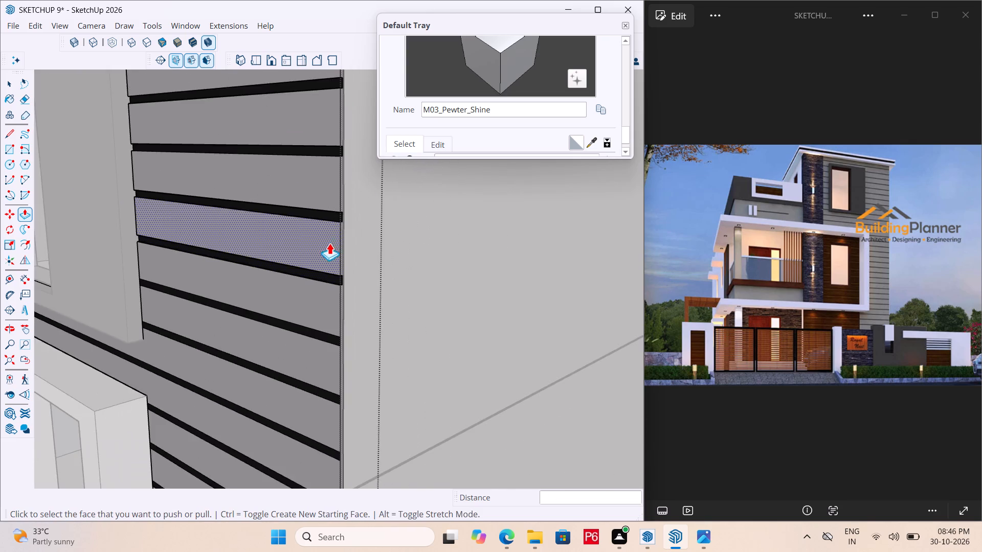
pyautogui.scroll(6, 332, 342)
pyautogui.doubleClick(337, 339)
pyautogui.scroll(-5, 320, 262)
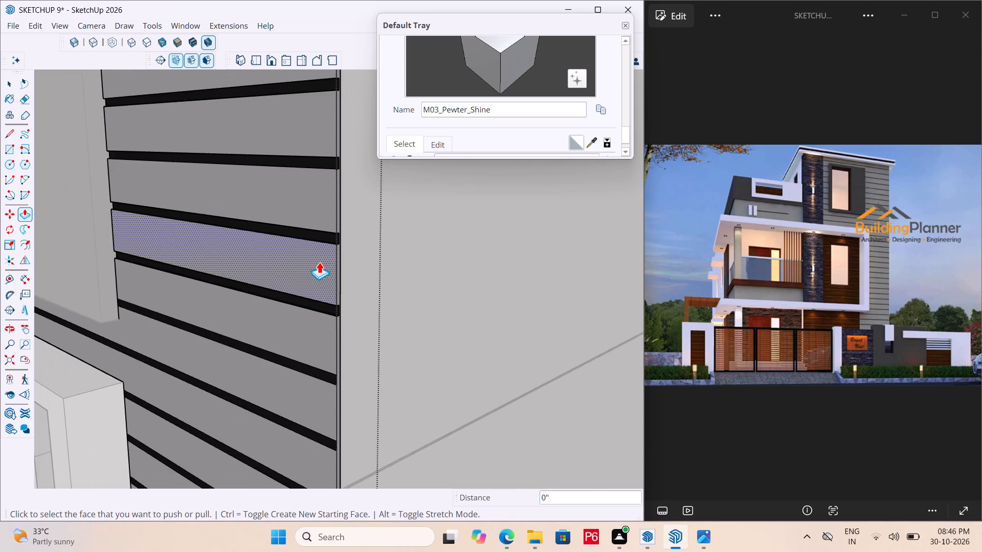
pyautogui.scroll(-2, 319, 262)
pyautogui.scroll(6, 316, 360)
pyautogui.doubleClick(336, 354)
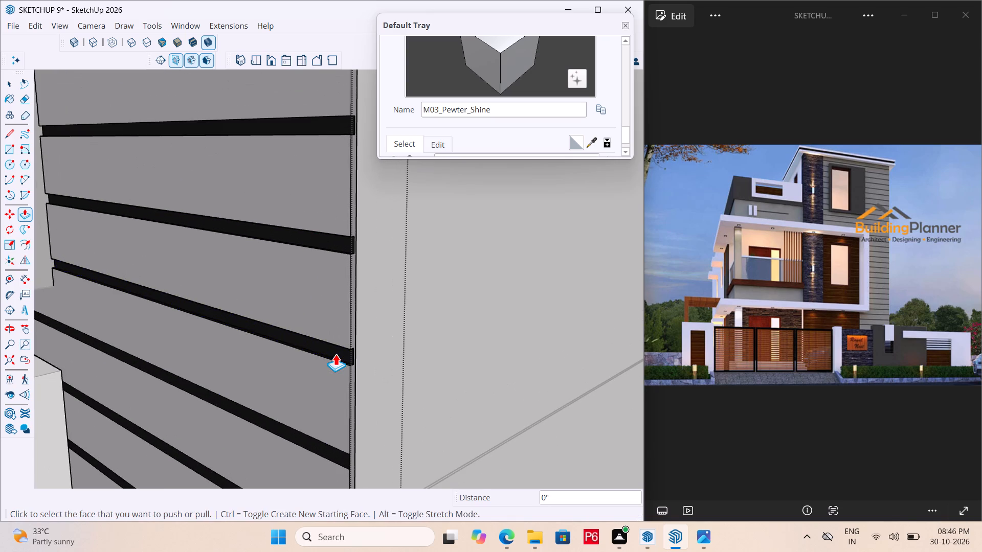
# Recess the upper three short groove bands on the inner side of the upper window by the same 5/8".
pyautogui.scroll(-6, 423, 396)
pyautogui.scroll(-6, 497, 410)
pyautogui.scroll(-3, 393, 395)
pyautogui.scroll(3, 211, 310)
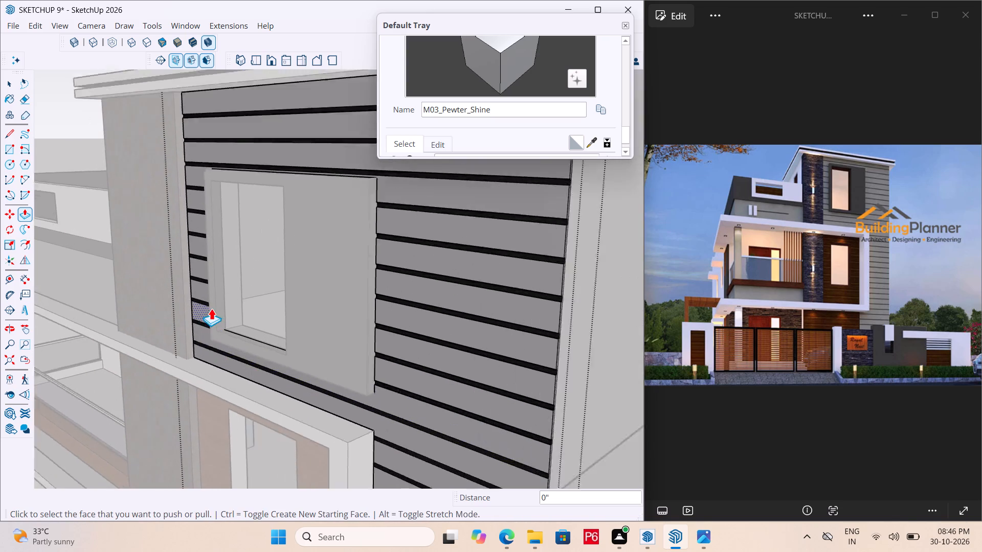
pyautogui.scroll(2, 211, 308)
pyautogui.moveTo(183, 304); pyautogui.dragTo(406, 339, button='middle')
pyautogui.scroll(-6, 75, 395)
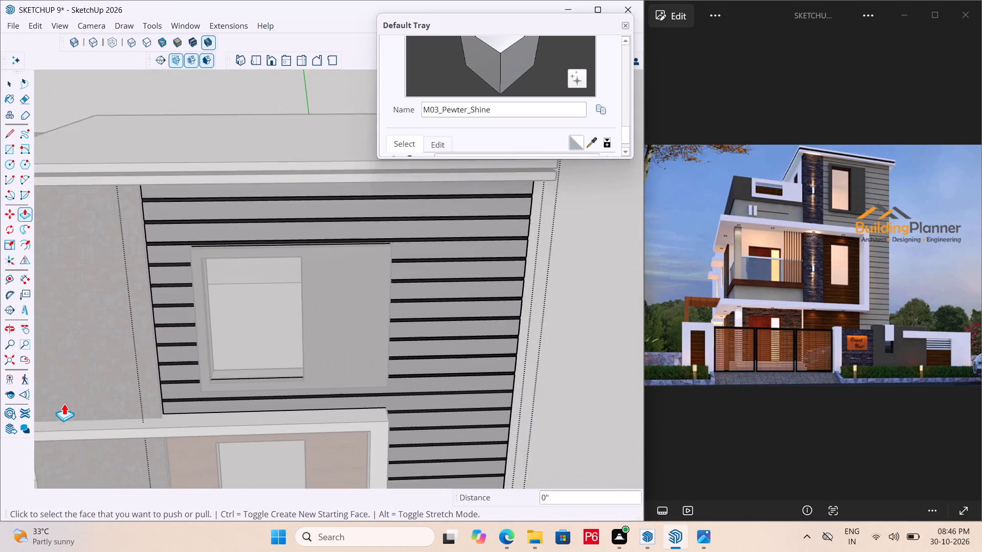
pyautogui.moveTo(210, 387); pyautogui.dragTo(324, 359, button='middle')
pyautogui.scroll(5, 237, 329)
pyautogui.scroll(2, 180, 259)
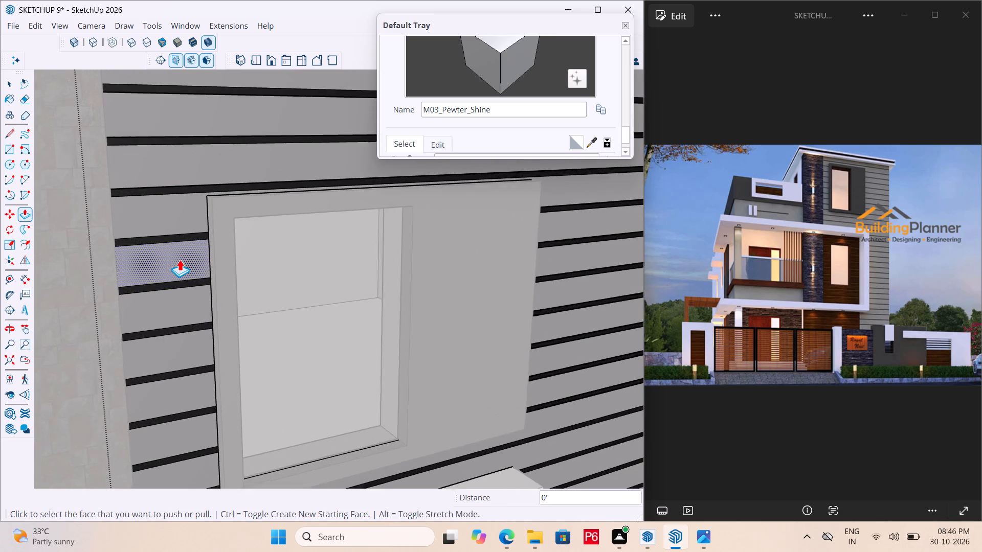
pyautogui.scroll(5, 180, 259)
pyautogui.doubleClick(193, 232)
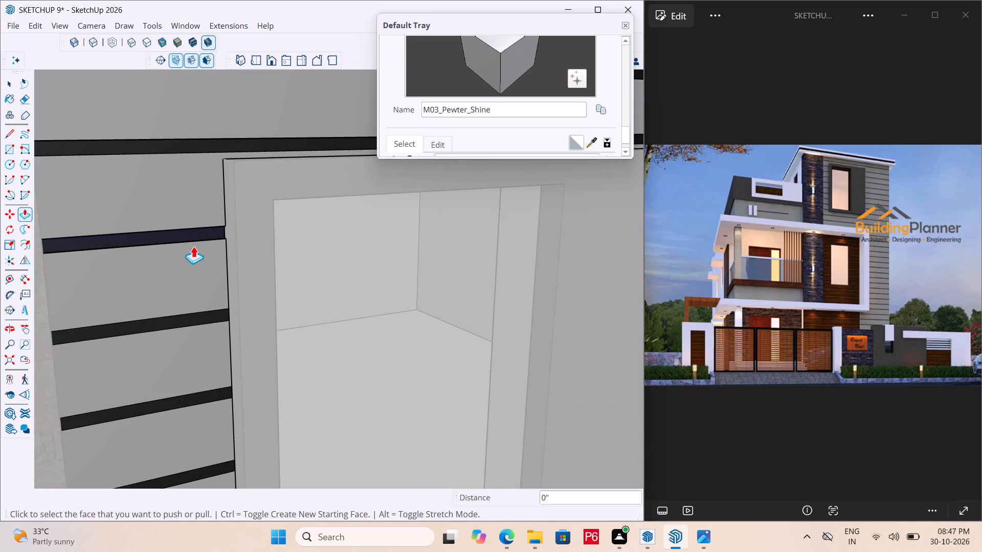
pyautogui.doubleClick(194, 316)
pyautogui.scroll(-3, 163, 221)
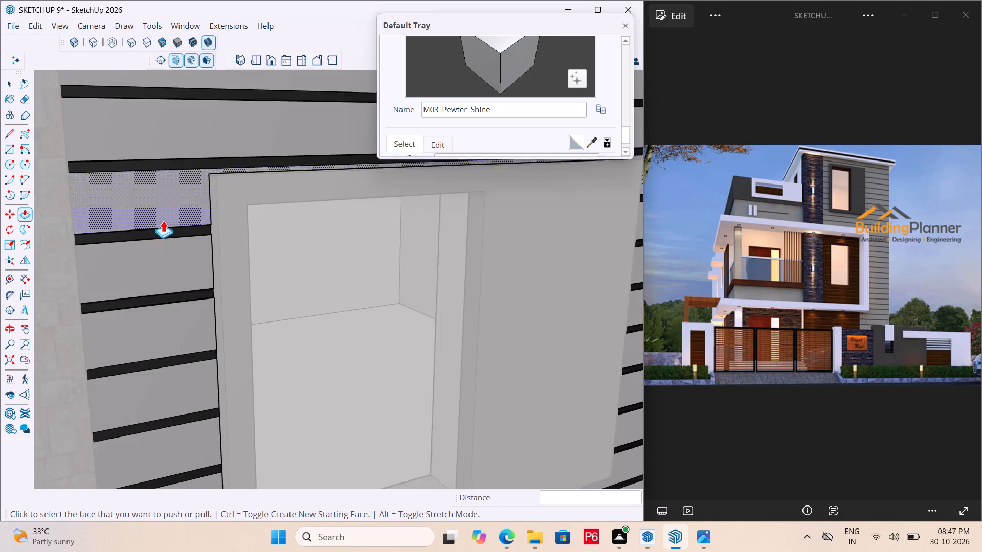
pyautogui.scroll(-3, 163, 220)
pyautogui.scroll(6, 166, 318)
pyautogui.doubleClick(193, 334)
# Recess the remaining four short groove bands on the inner side of the upper window by the same 5/8".
pyautogui.scroll(-6, 190, 158)
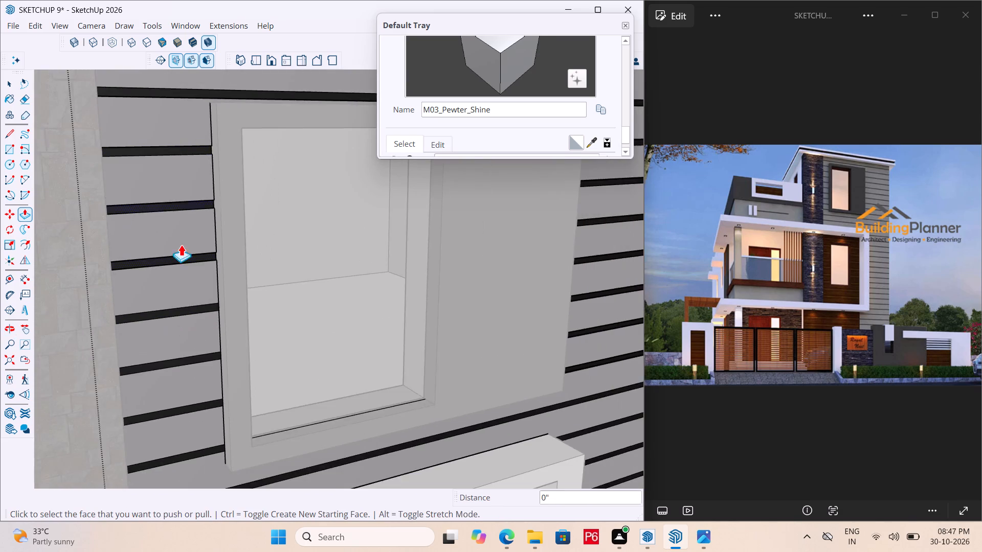
pyautogui.scroll(7, 197, 313)
pyautogui.doubleClick(209, 302)
pyautogui.scroll(-7, 193, 212)
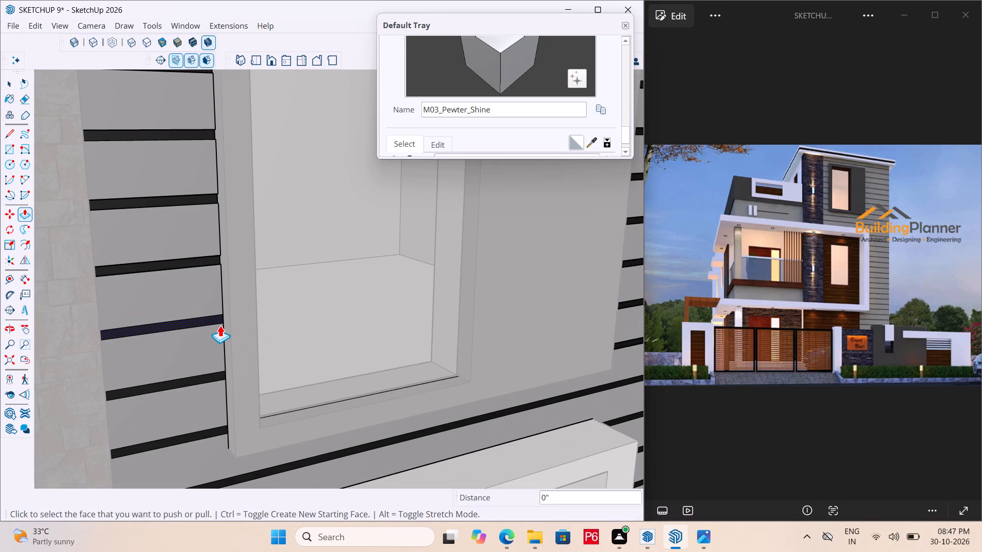
pyautogui.scroll(4, 220, 326)
pyautogui.doubleClick(206, 321)
pyautogui.scroll(-6, 217, 238)
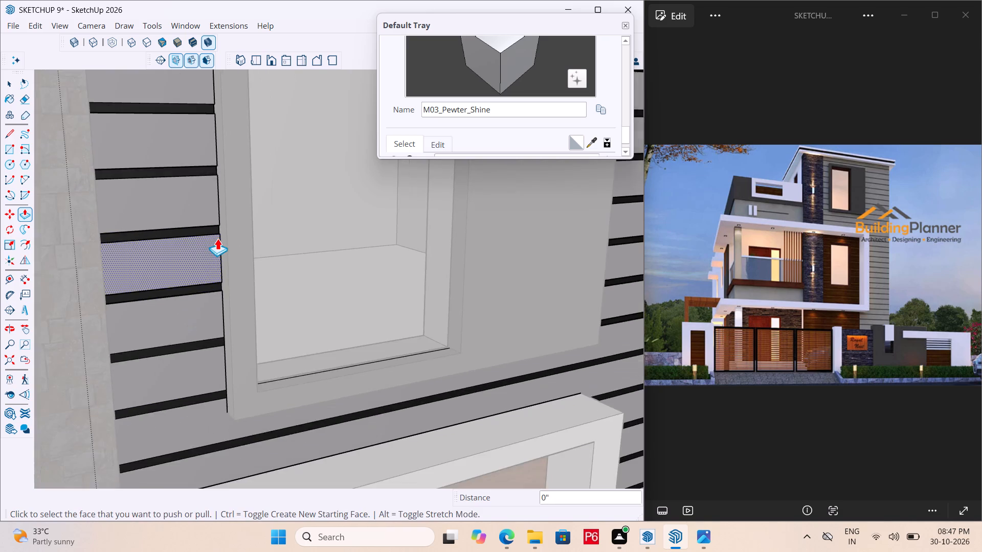
pyautogui.scroll(5, 198, 337)
pyautogui.doubleClick(198, 337)
pyautogui.scroll(-6, 221, 249)
pyautogui.scroll(6, 197, 357)
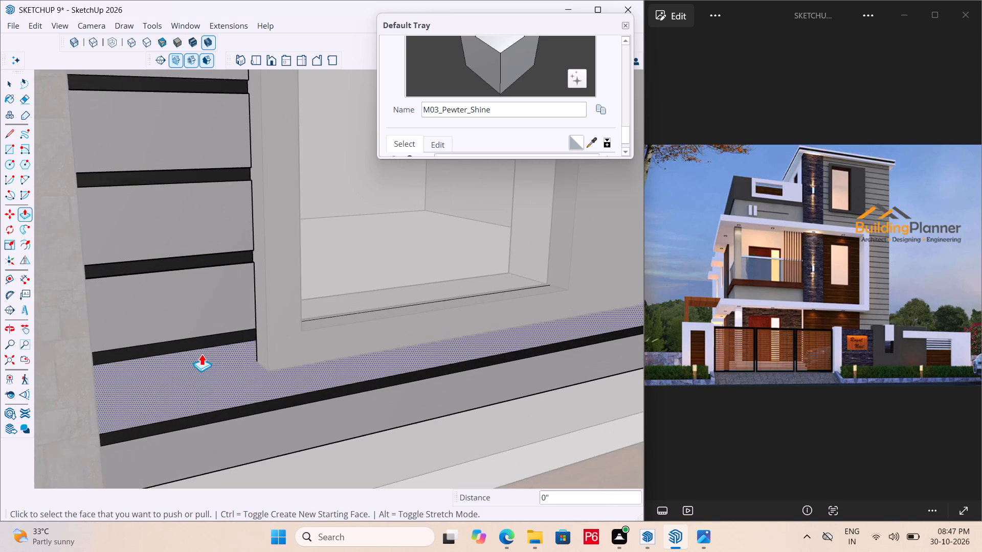
pyautogui.doubleClick(214, 342)
# Recess the full-width groove band directly below the upper window by the same 5/8".
pyautogui.scroll(-7, 174, 269)
pyautogui.scroll(6, 207, 354)
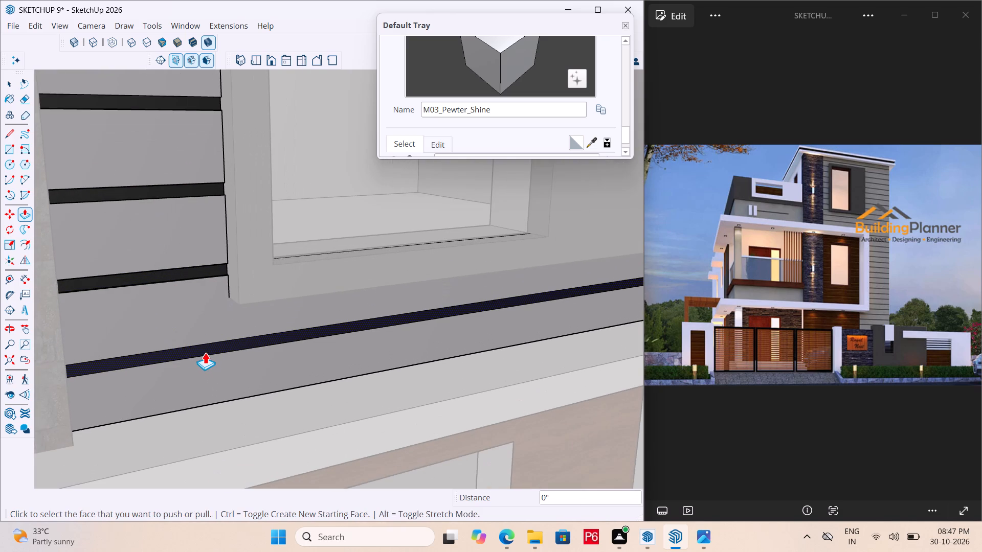
pyautogui.doubleClick(206, 351)
# Recess the first four groove bands beside the projecting white frame, below the full-width band, by the same 5/8".
pyautogui.scroll(-14, 124, 329)
pyautogui.moveTo(366, 308); pyautogui.dragTo(366, 308, button='middle')
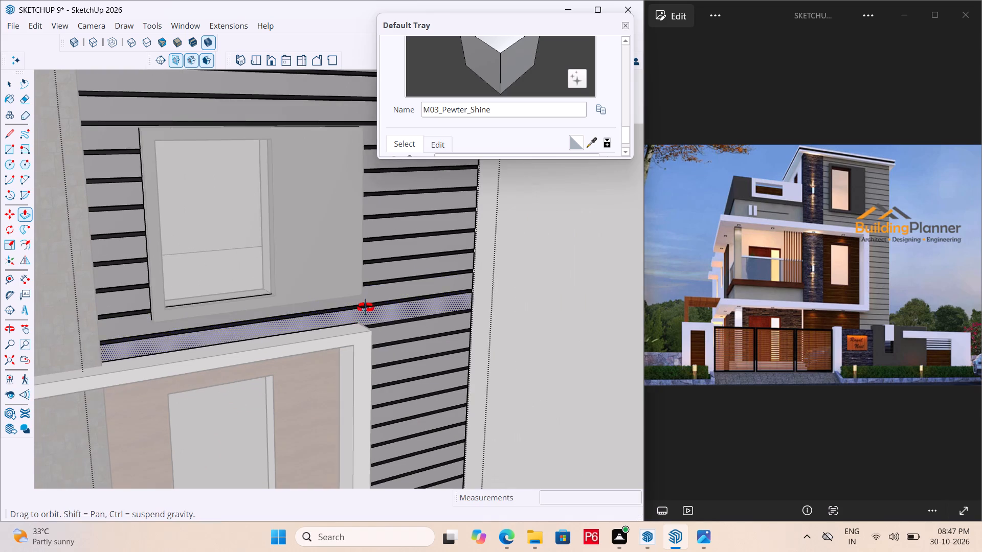
pyautogui.moveTo(366, 308); pyautogui.dragTo(0, 338, button='middle')
pyautogui.scroll(12, 408, 377)
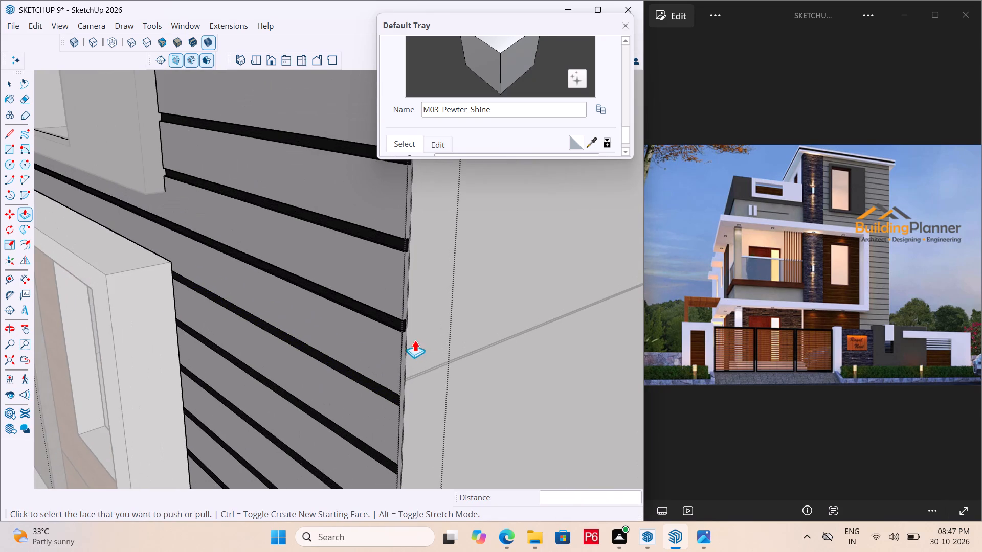
pyautogui.scroll(-4, 316, 339)
pyautogui.moveTo(414, 320); pyautogui.dragTo(389, 318, button='middle')
pyautogui.scroll(2, 339, 324)
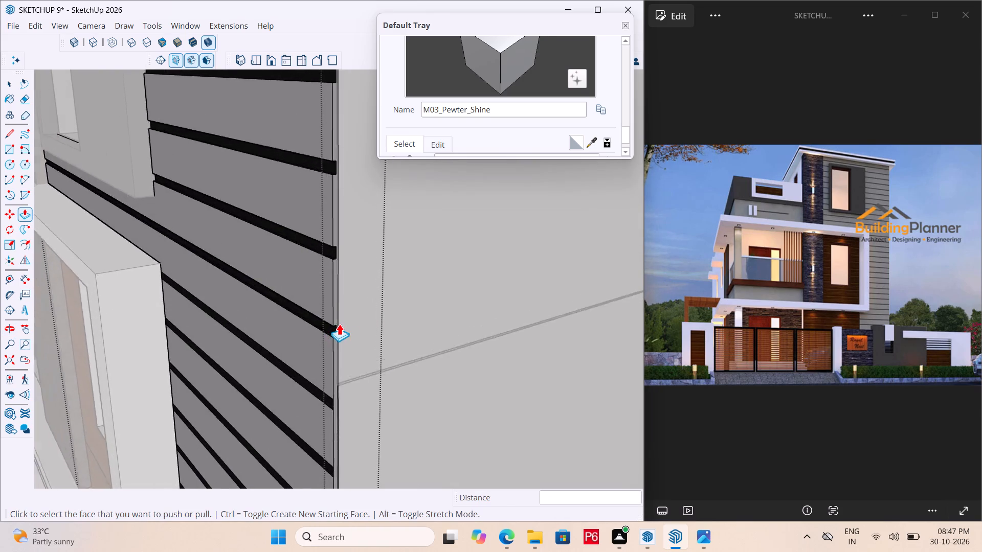
pyautogui.scroll(8, 339, 324)
pyautogui.scroll(-7, 299, 353)
pyautogui.scroll(-3, 324, 274)
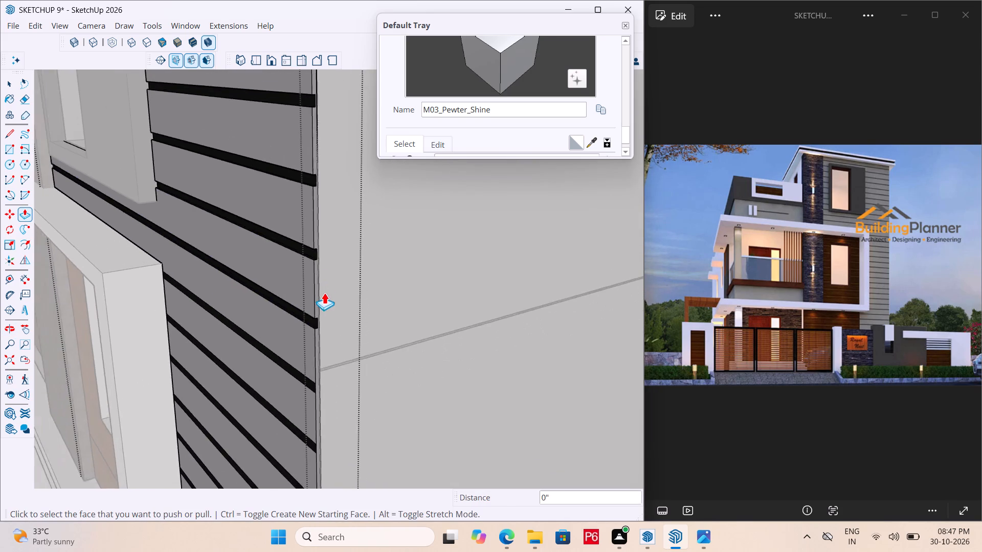
pyautogui.scroll(-3, 324, 292)
pyautogui.scroll(-3, 274, 354)
pyautogui.scroll(15, 304, 298)
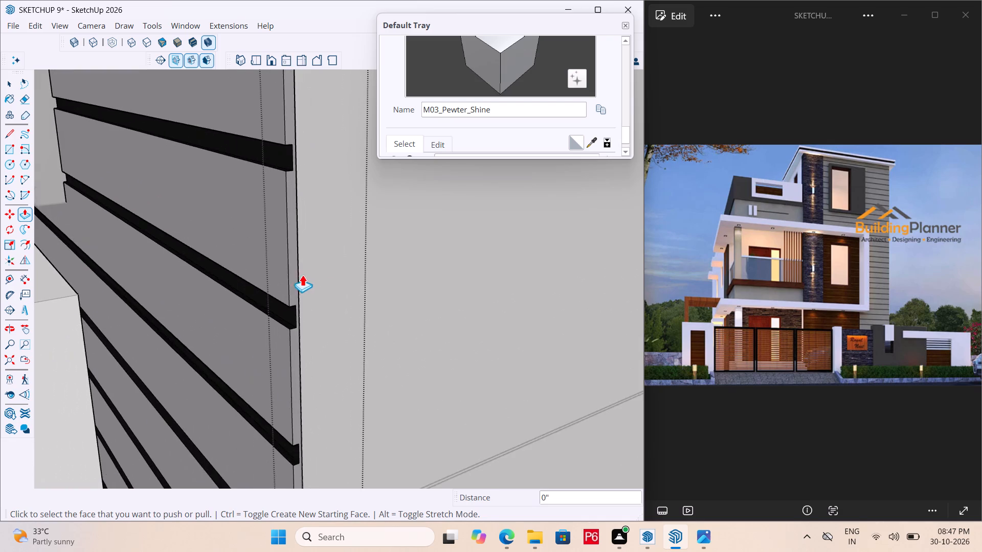
pyautogui.scroll(-13, 272, 275)
pyautogui.scroll(-4, 309, 184)
pyautogui.scroll(-5, 308, 304)
pyautogui.scroll(2, 294, 328)
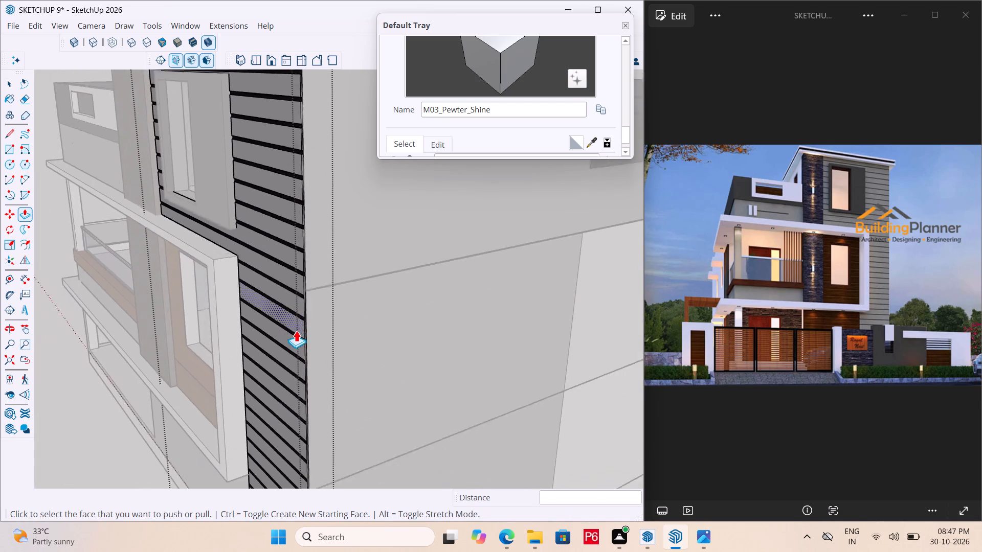
pyautogui.scroll(4, 296, 330)
pyautogui.moveTo(304, 343); pyautogui.dragTo(320, 302, button='middle')
pyautogui.scroll(10, 330, 259)
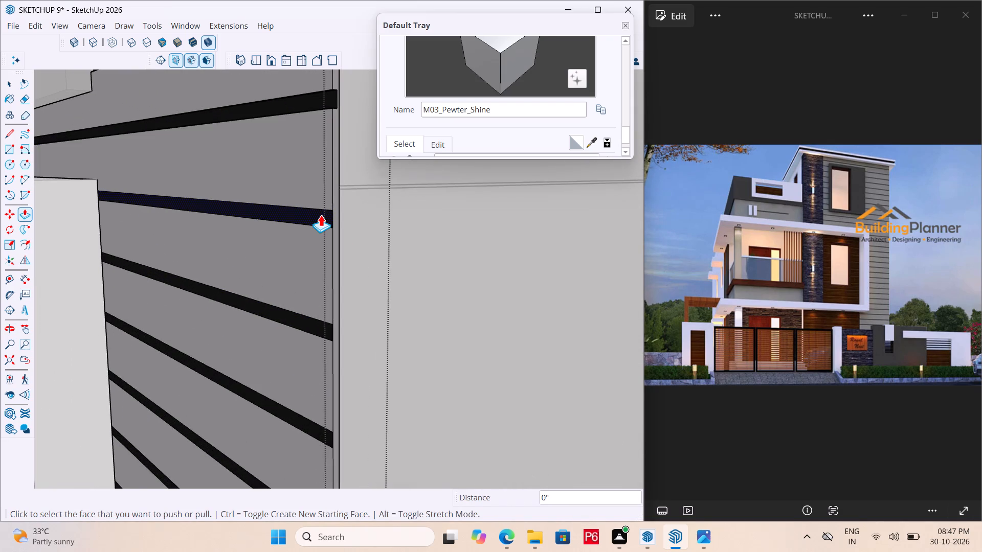
pyautogui.doubleClick(321, 215)
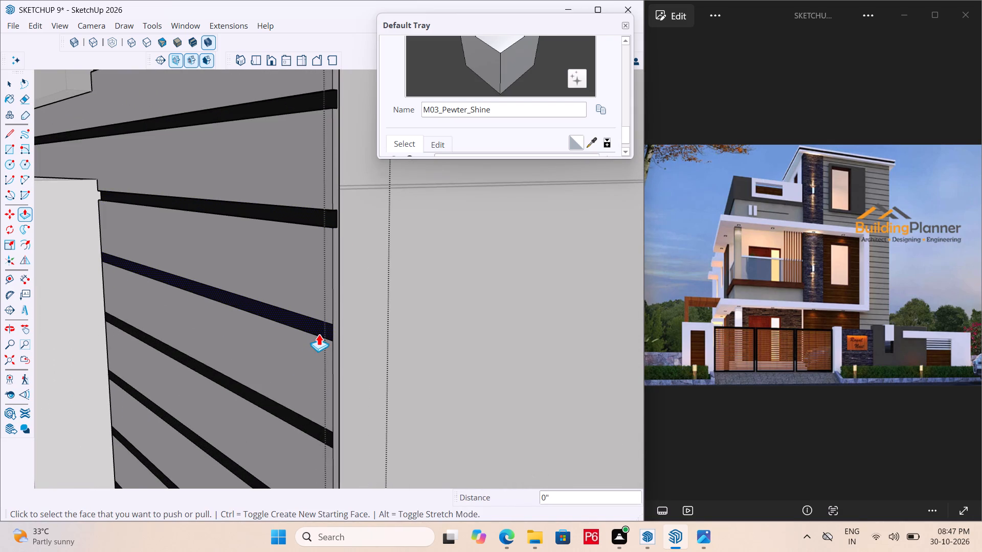
pyautogui.doubleClick(319, 334)
pyautogui.scroll(-7, 269, 211)
pyautogui.scroll(4, 284, 352)
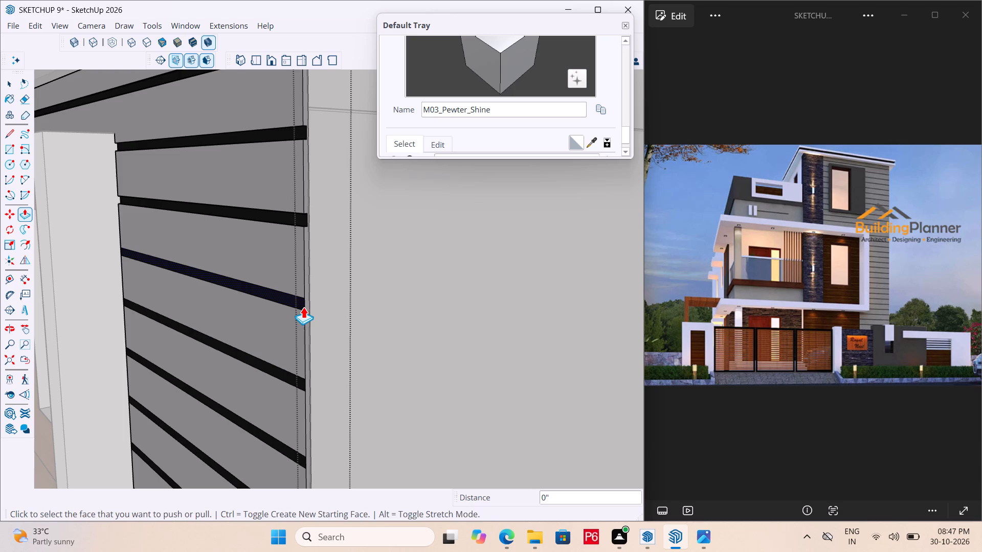
pyautogui.doubleClick(303, 307)
pyautogui.doubleClick(295, 383)
# Recess the next four groove bands down the panel's outer strip beside the white frame by the same 5/8".
pyautogui.scroll(-6, 259, 243)
pyautogui.scroll(6, 265, 381)
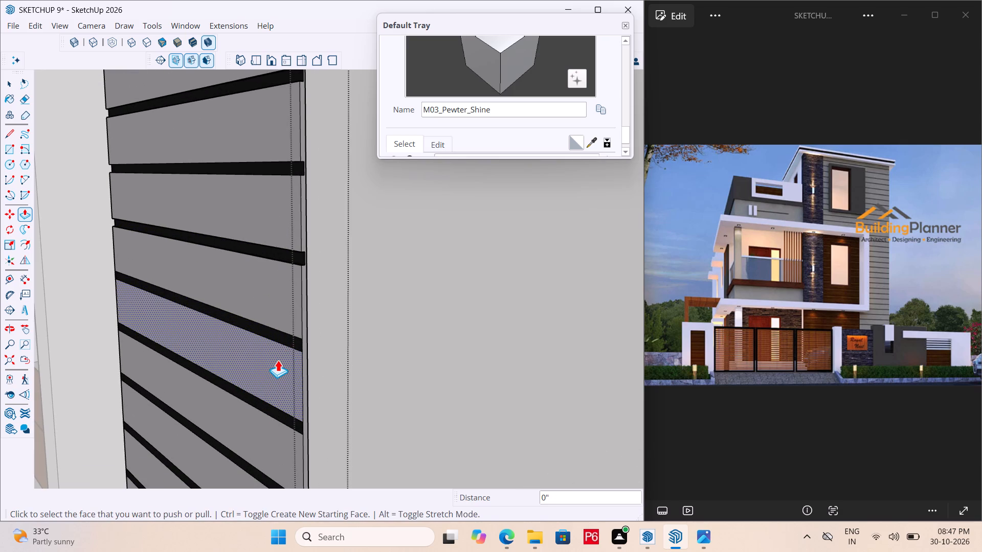
pyautogui.doubleClick(297, 347)
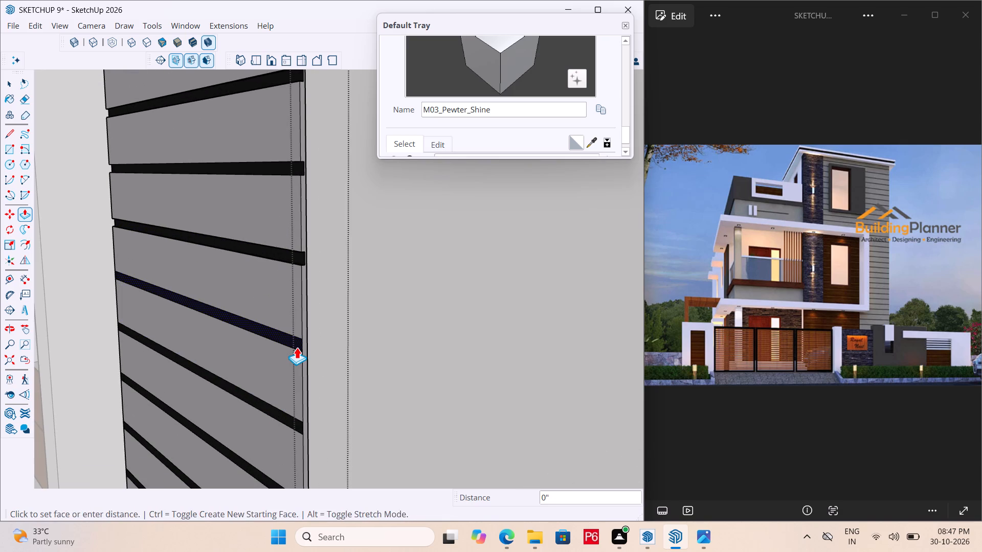
pyautogui.scroll(-6, 192, 229)
pyautogui.scroll(5, 227, 307)
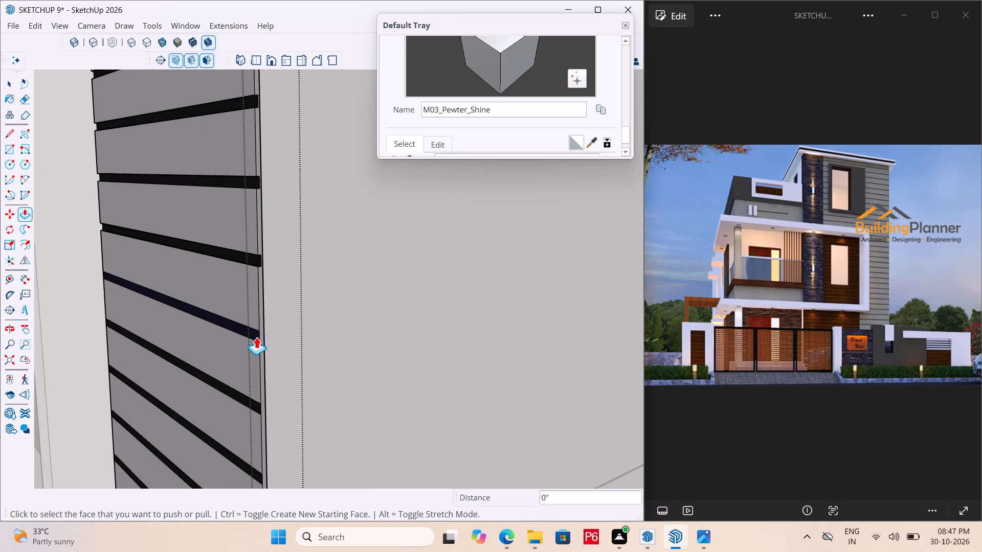
pyautogui.doubleClick(256, 337)
pyautogui.scroll(-6, 251, 220)
pyautogui.scroll(5, 262, 343)
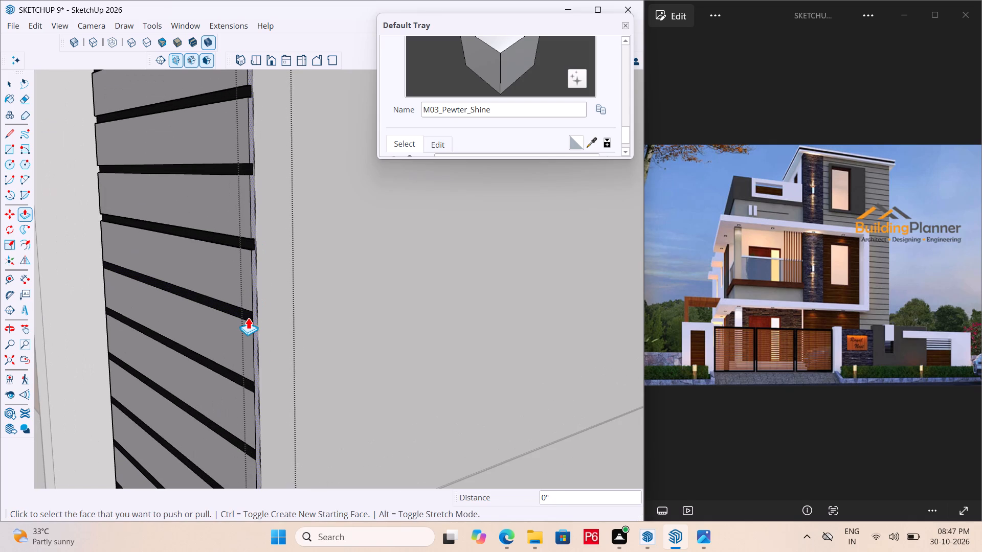
pyautogui.doubleClick(248, 317)
pyautogui.scroll(-6, 254, 217)
pyautogui.scroll(5, 250, 316)
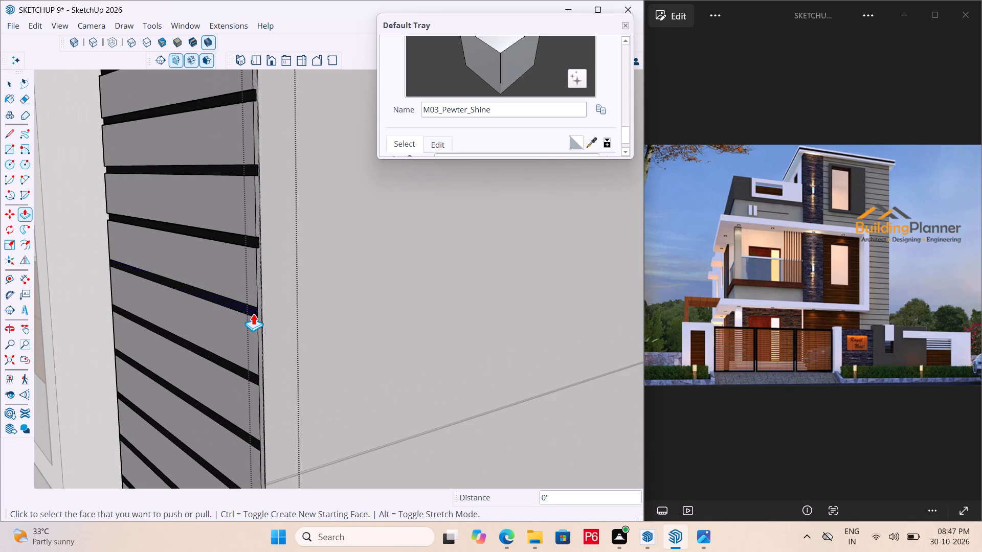
pyautogui.doubleClick(253, 313)
# Recess the following four groove bands down the outer strip, towards the white frame's lower end, by the same 5/8".
pyautogui.scroll(-4, 248, 215)
pyautogui.scroll(4, 258, 346)
pyautogui.doubleClick(243, 317)
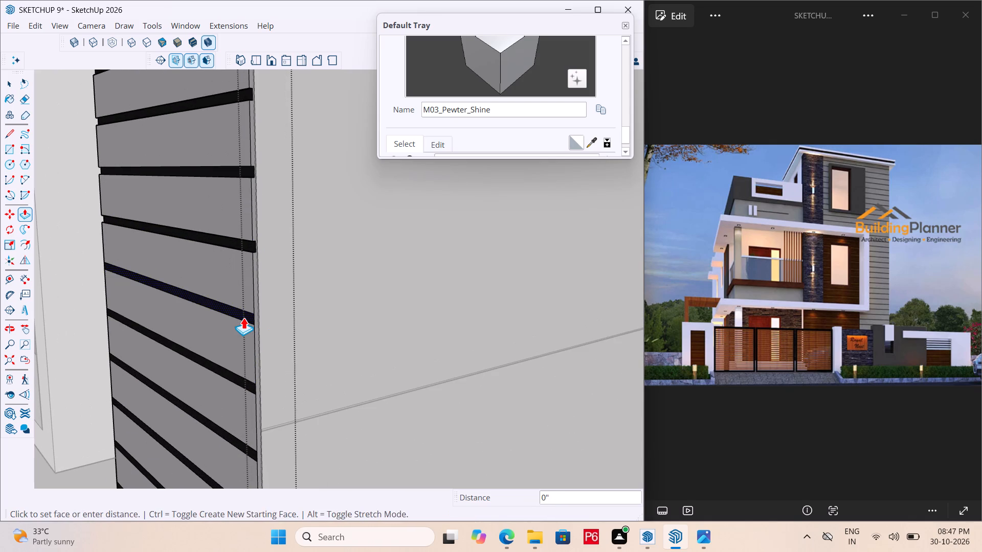
pyautogui.scroll(-6, 271, 261)
pyautogui.scroll(6, 246, 336)
pyautogui.doubleClick(264, 323)
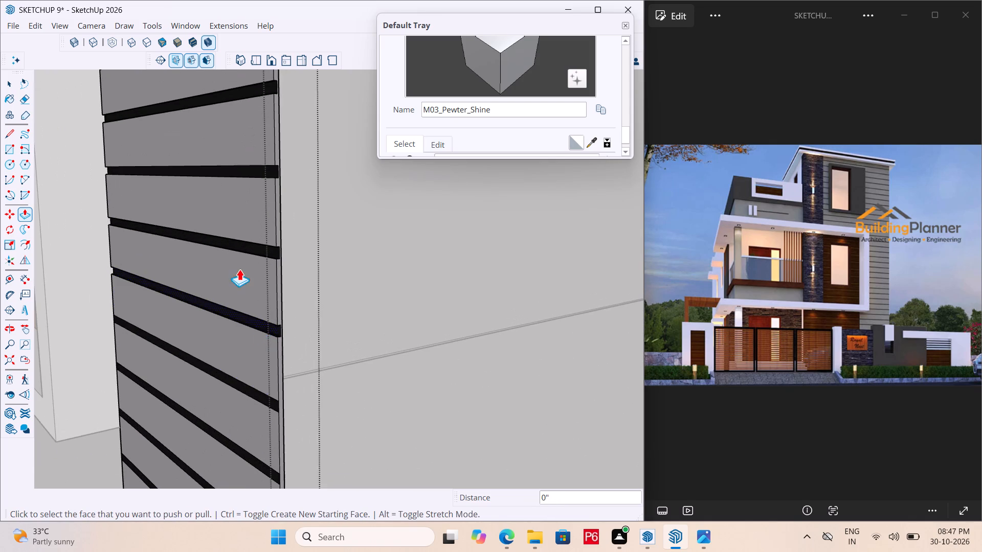
pyautogui.scroll(-6, 234, 255)
pyautogui.scroll(6, 262, 346)
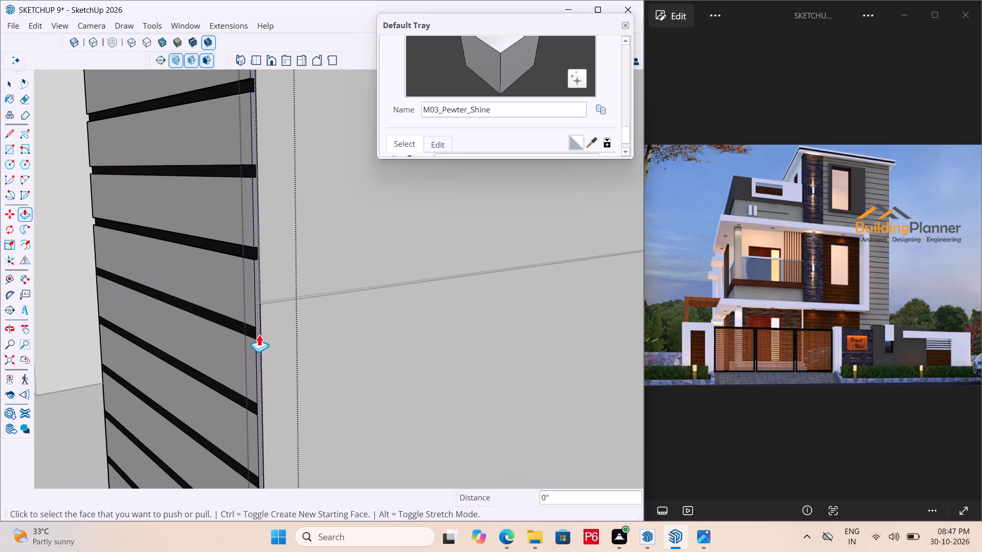
pyautogui.doubleClick(250, 330)
pyautogui.scroll(-4, 205, 219)
pyautogui.scroll(2, 227, 364)
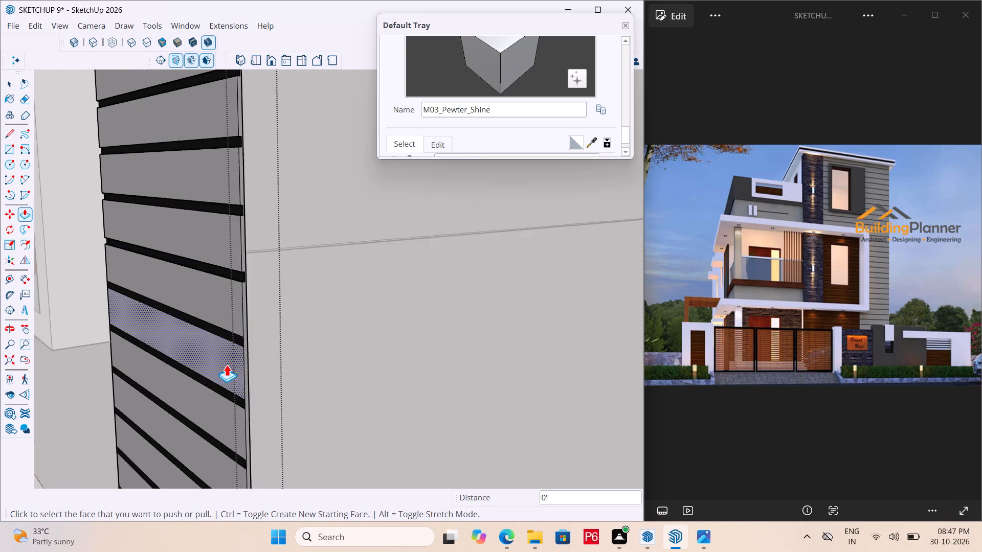
pyautogui.scroll(2, 227, 364)
pyautogui.doubleClick(240, 332)
# Recess four more groove bands on the ground-floor part of the slatted strip by the same 5/8".
pyautogui.scroll(-7, 192, 200)
pyautogui.scroll(5, 212, 307)
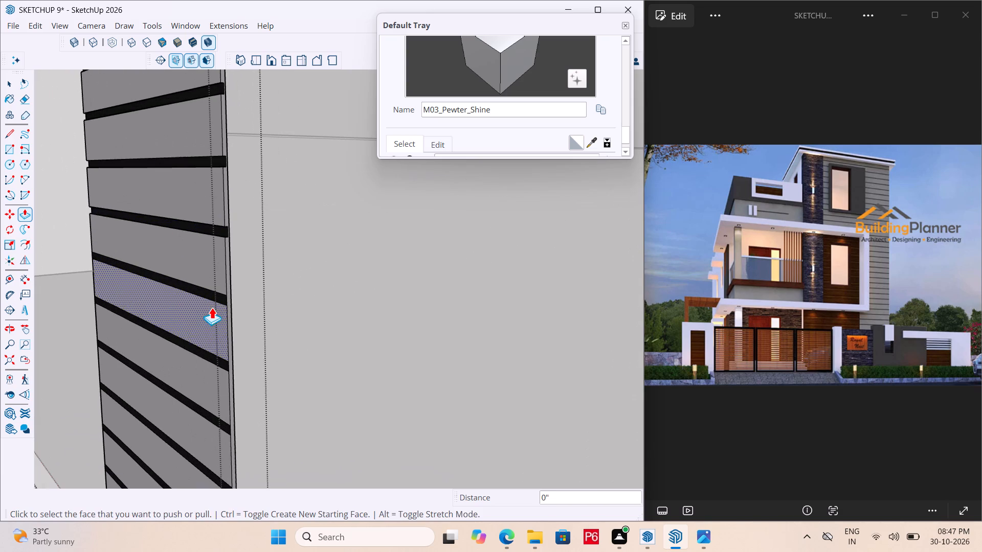
pyautogui.doubleClick(216, 295)
pyautogui.scroll(-6, 216, 227)
pyautogui.scroll(6, 193, 310)
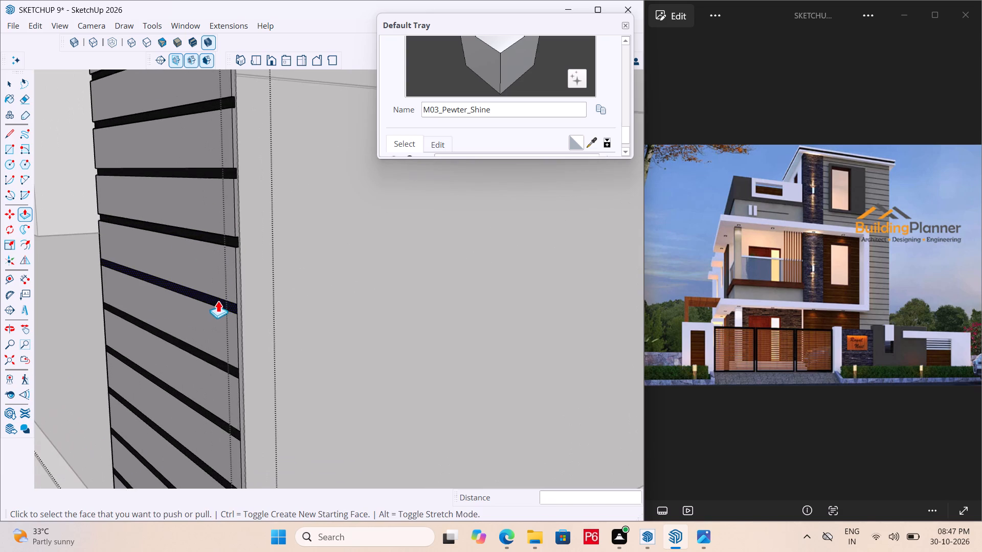
pyautogui.doubleClick(220, 306)
pyautogui.scroll(-5, 183, 186)
pyautogui.scroll(5, 194, 310)
pyautogui.doubleClick(224, 296)
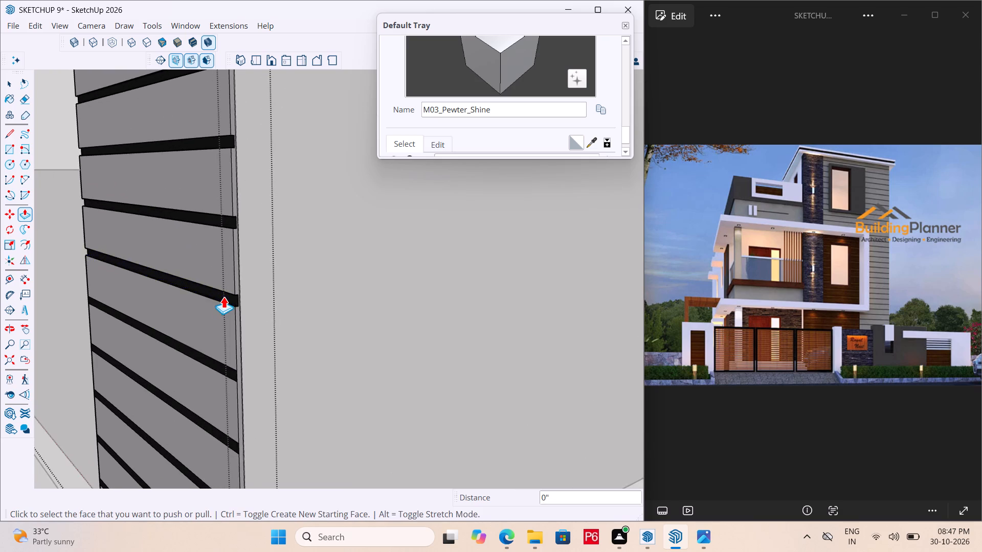
pyautogui.scroll(-6, 237, 221)
pyautogui.scroll(6, 223, 310)
pyautogui.doubleClick(234, 312)
# Recess the lowest four groove bands of the slatted strip, down to the plinth, by the same 5/8".
pyautogui.scroll(-7, 188, 195)
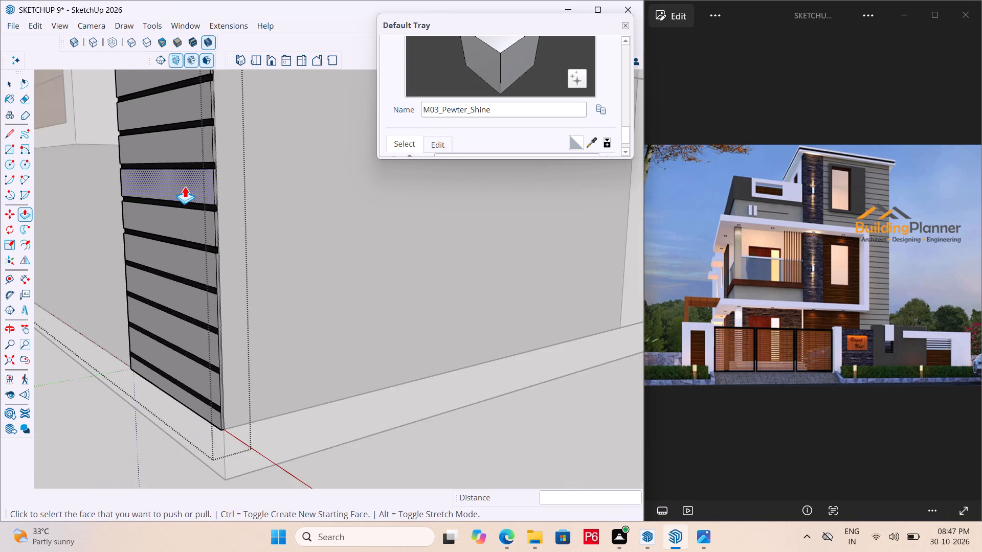
pyautogui.scroll(7, 207, 297)
pyautogui.doubleClick(219, 278)
pyautogui.scroll(-5, 215, 262)
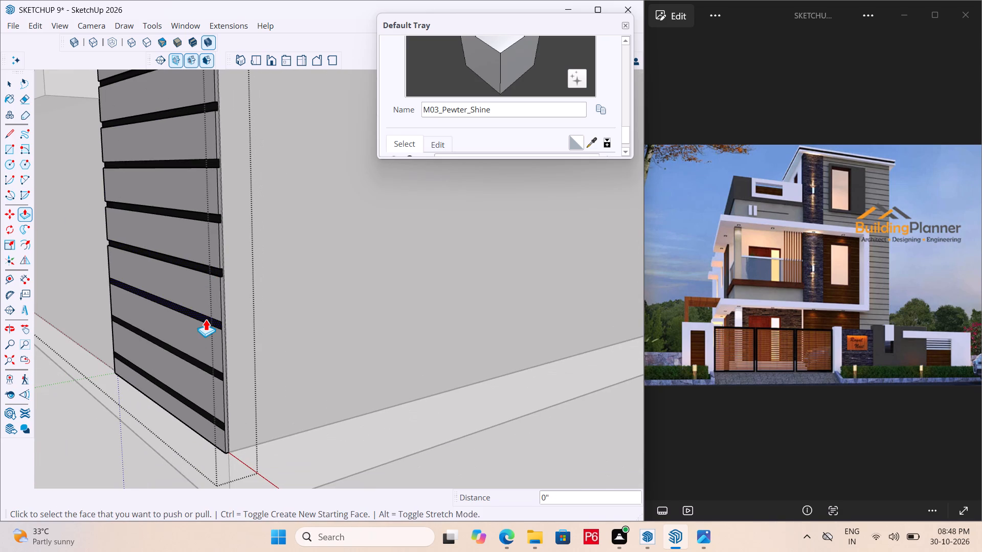
pyautogui.doubleClick(206, 319)
pyautogui.scroll(5, 213, 381)
pyautogui.doubleClick(221, 375)
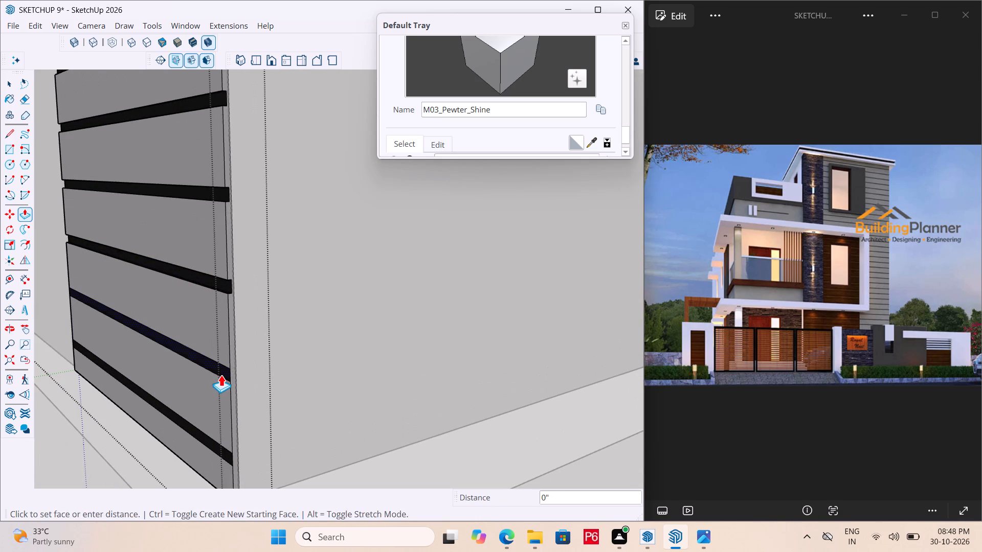
pyautogui.doubleClick(229, 455)
# Save the model.
pyautogui.scroll(-8, 174, 356)
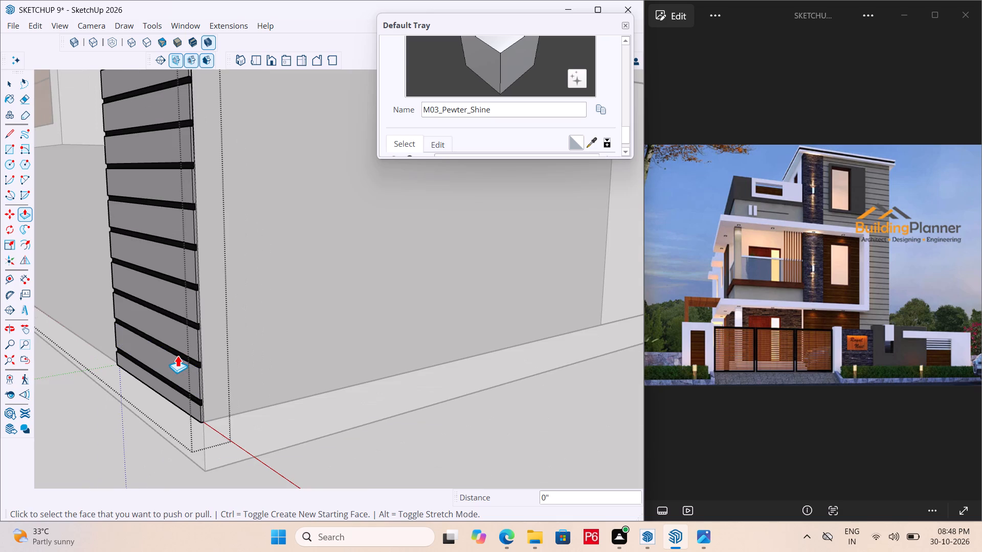
pyautogui.hotkey('ctrl', 's')
pyautogui.hotkey('ctrl', 's')
pyautogui.hotkey('ctrl', 's')
pyautogui.hotkey('ctrl', 's')
pyautogui.hotkey('ctrl', 's')
pyautogui.hotkey('ctrl', 's')
pyautogui.hotkey('ctrl', 's')
pyautogui.hotkey('ctrl', 's')
pyautogui.hotkey('ctrl', 's')
pyautogui.hotkey('ctrl', 's')
pyautogui.hotkey('ctrl', 's')
pyautogui.hotkey('ctrl', 's')
pyautogui.hotkey('ctrl', 's')
pyautogui.hotkey('ctrl', 's')
pyautogui.hotkey('ctrl', 's')
pyautogui.hotkey('ctrl', 's')
pyautogui.hotkey('ctrl', 's')
# Leave the Push/Pull tool and exit the slatted panel's group to return to the whole house model.
pyautogui.press('space')
pyautogui.scroll(-5, 185, 379)
pyautogui.scroll(-3, 258, 378)
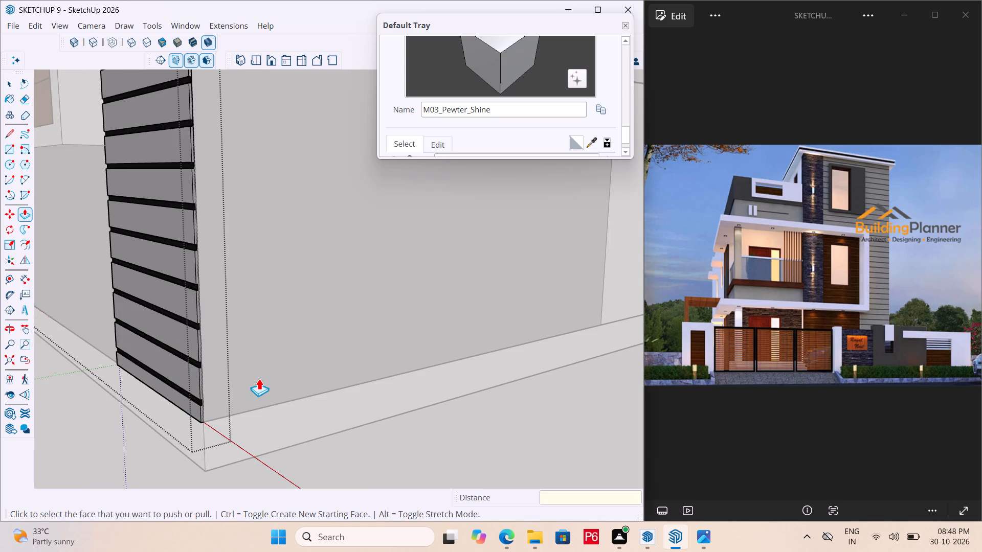
pyautogui.scroll(-15, 259, 378)
pyautogui.moveTo(159, 387); pyautogui.dragTo(230, 409, button='middle')
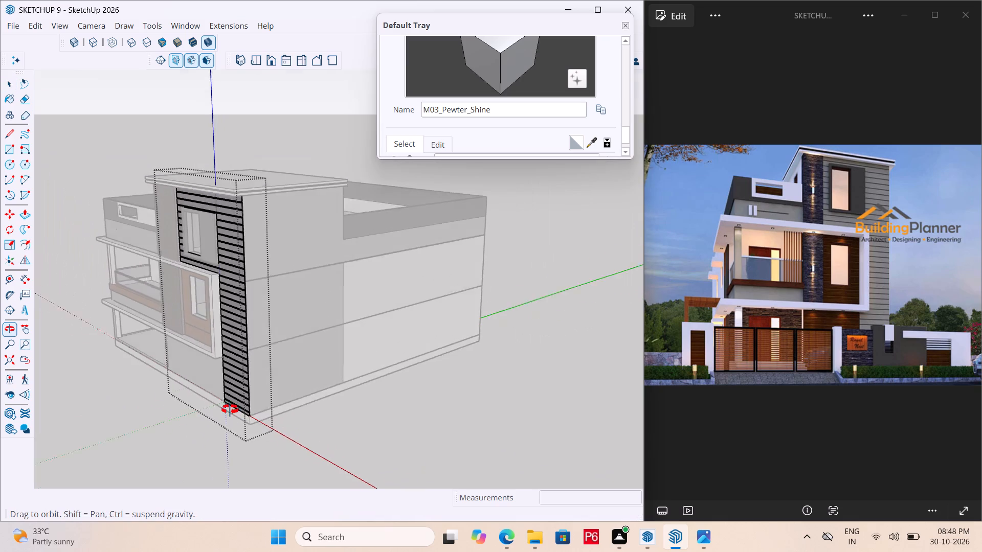
pyautogui.moveTo(230, 409); pyautogui.dragTo(455, 405, button='middle')
pyautogui.press('space')
pyautogui.click(493, 382)
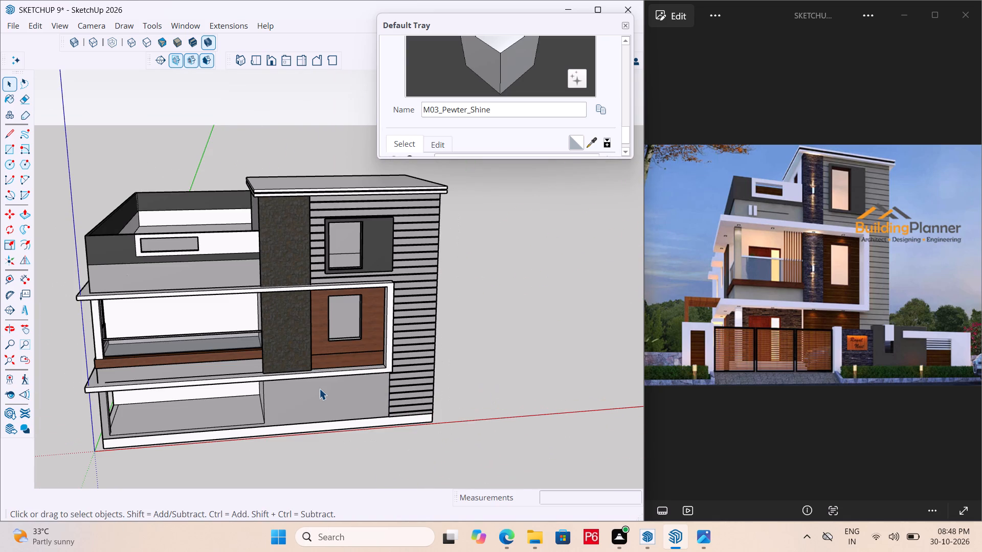
# Save the model again with the slatted panel's group closed.
pyautogui.hotkey('ctrl', 's')
pyautogui.hotkey('ctrl', 's')
pyautogui.hotkey('ctrl', 's')
pyautogui.hotkey('ctrl', 's')
pyautogui.hotkey('ctrl', 's')
pyautogui.hotkey('ctrl', 's')
pyautogui.hotkey('ctrl', 's')
pyautogui.hotkey('ctrl', 's')
pyautogui.hotkey('ctrl', 's')
pyautogui.hotkey('ctrl', 's')
pyautogui.hotkey('ctrl', 's')
pyautogui.hotkey('ctrl', 's')
pyautogui.hotkey('ctrl', 's')
pyautogui.hotkey('ctrl', 's')
pyautogui.hotkey('ctrl', 's')
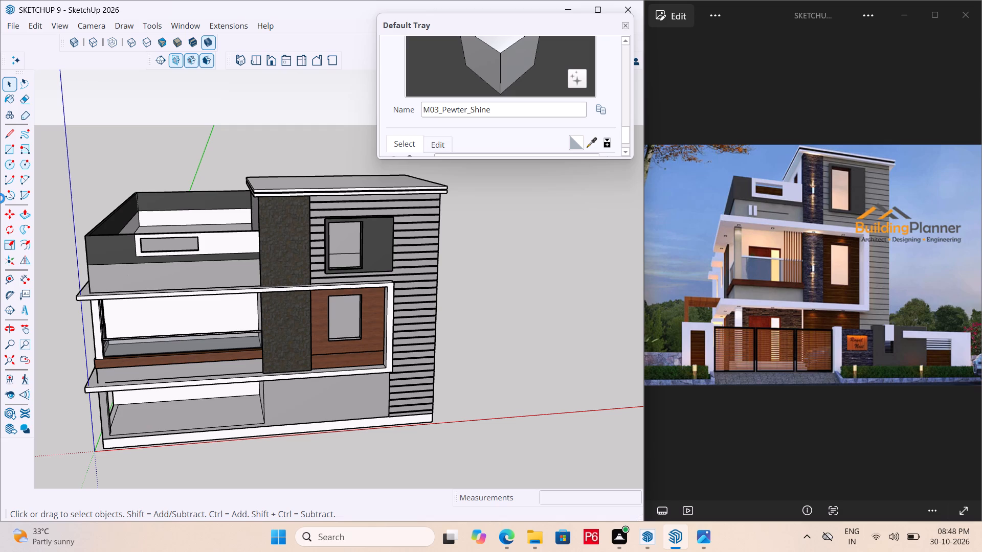
pyautogui.hotkey('ctrl', 's')
pyautogui.hotkey('ctrl', 's')
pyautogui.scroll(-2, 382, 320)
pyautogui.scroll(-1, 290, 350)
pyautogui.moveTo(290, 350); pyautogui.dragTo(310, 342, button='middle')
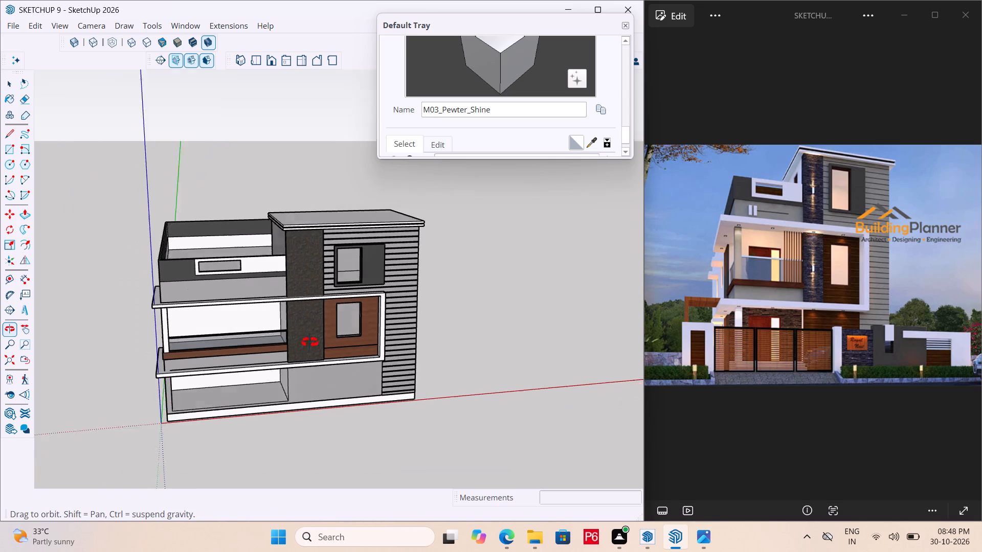
# Save the model with the recessed groove bands.
pyautogui.moveTo(310, 342); pyautogui.dragTo(462, 323, button='middle')
pyautogui.hotkey('ctrl', 's')
pyautogui.hotkey('ctrl', 's')
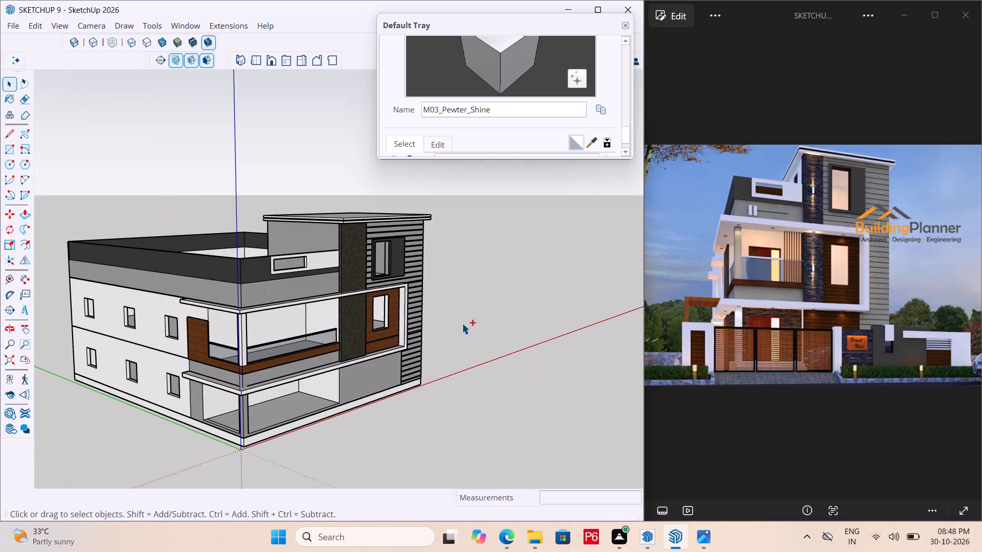
pyautogui.hotkey('ctrl', 's')
pyautogui.hotkey('ctrl', 's')
pyautogui.hotkey('ctrl', 's')
pyautogui.hotkey('ctrl', 's')
pyautogui.hotkey('ctrl', 's')
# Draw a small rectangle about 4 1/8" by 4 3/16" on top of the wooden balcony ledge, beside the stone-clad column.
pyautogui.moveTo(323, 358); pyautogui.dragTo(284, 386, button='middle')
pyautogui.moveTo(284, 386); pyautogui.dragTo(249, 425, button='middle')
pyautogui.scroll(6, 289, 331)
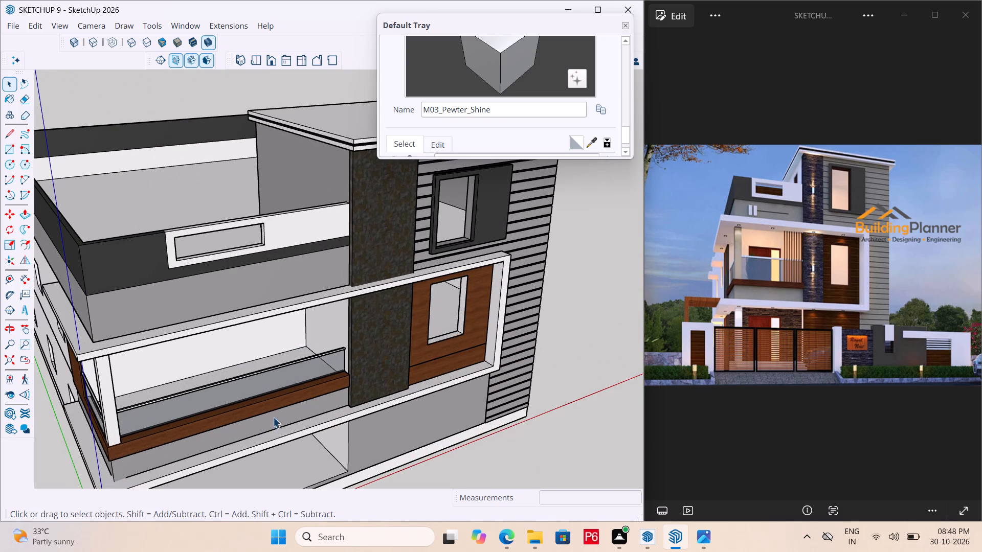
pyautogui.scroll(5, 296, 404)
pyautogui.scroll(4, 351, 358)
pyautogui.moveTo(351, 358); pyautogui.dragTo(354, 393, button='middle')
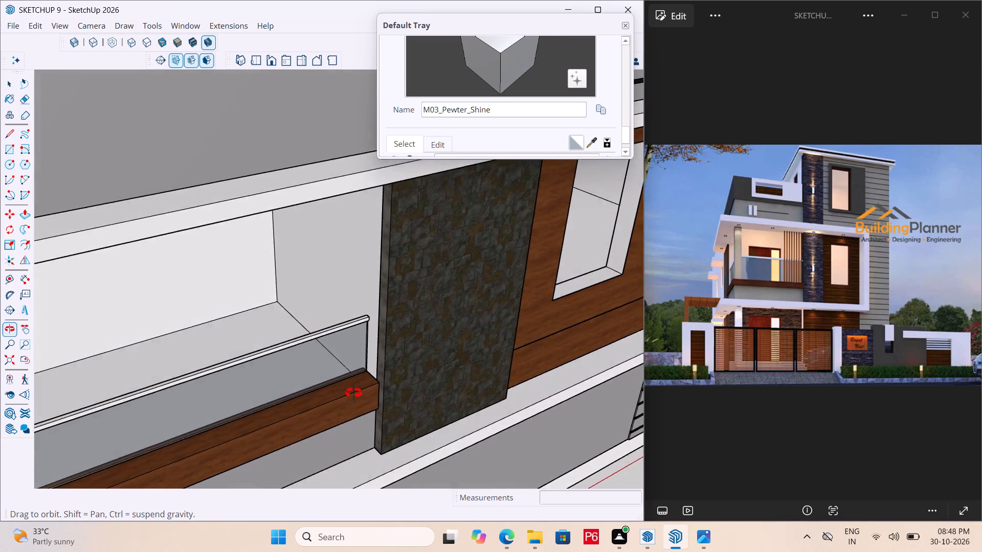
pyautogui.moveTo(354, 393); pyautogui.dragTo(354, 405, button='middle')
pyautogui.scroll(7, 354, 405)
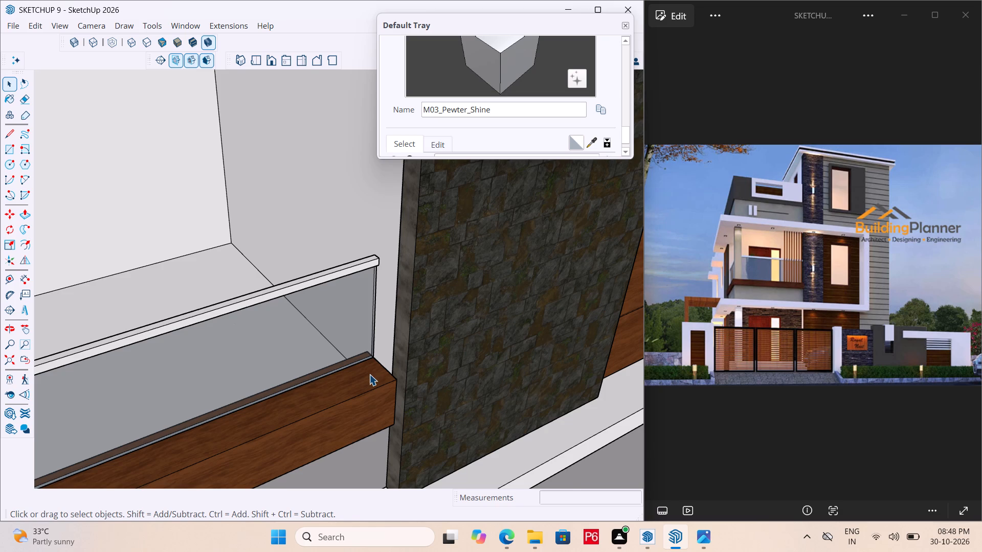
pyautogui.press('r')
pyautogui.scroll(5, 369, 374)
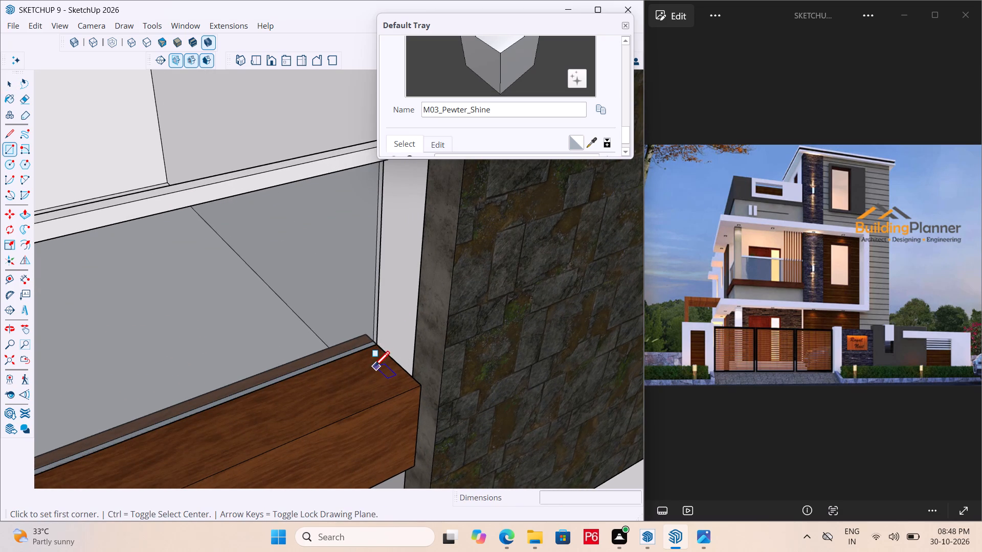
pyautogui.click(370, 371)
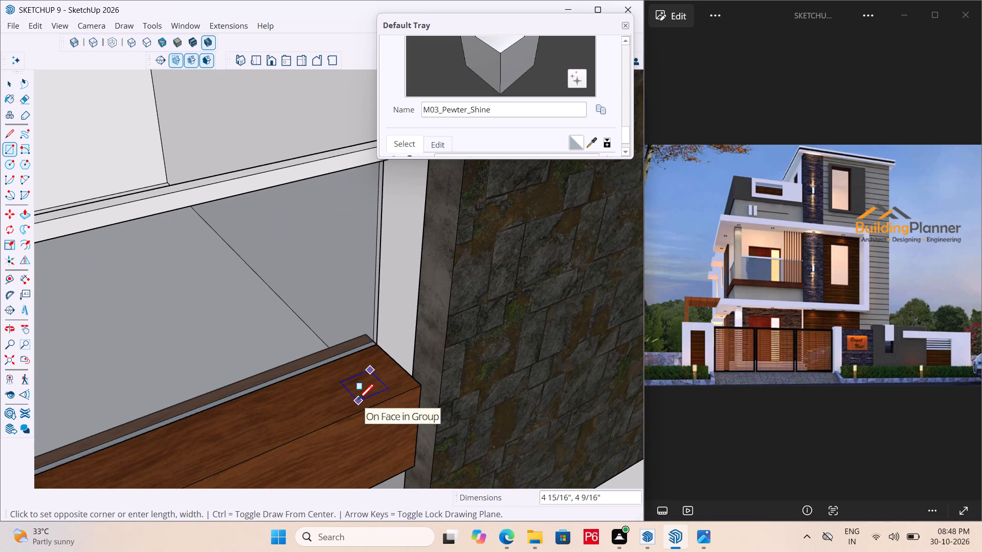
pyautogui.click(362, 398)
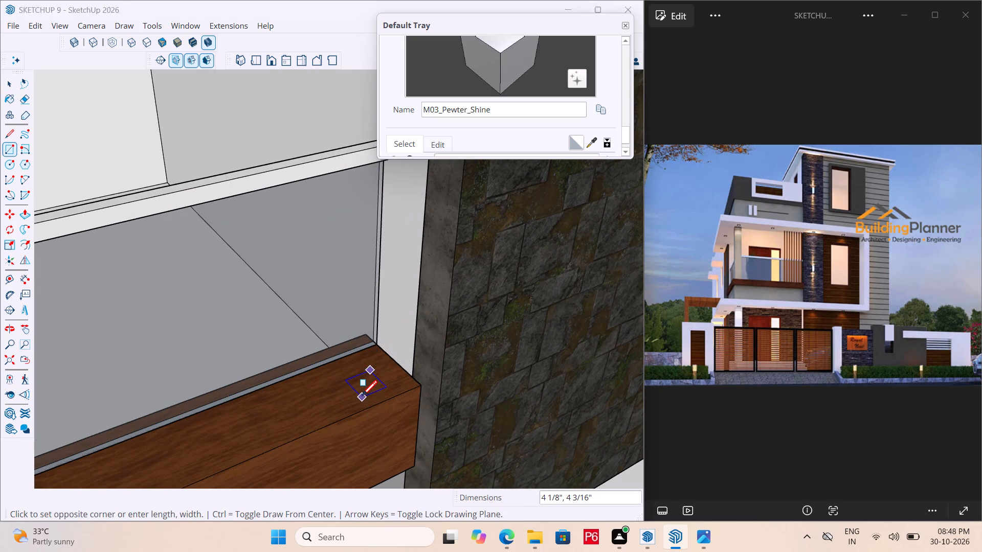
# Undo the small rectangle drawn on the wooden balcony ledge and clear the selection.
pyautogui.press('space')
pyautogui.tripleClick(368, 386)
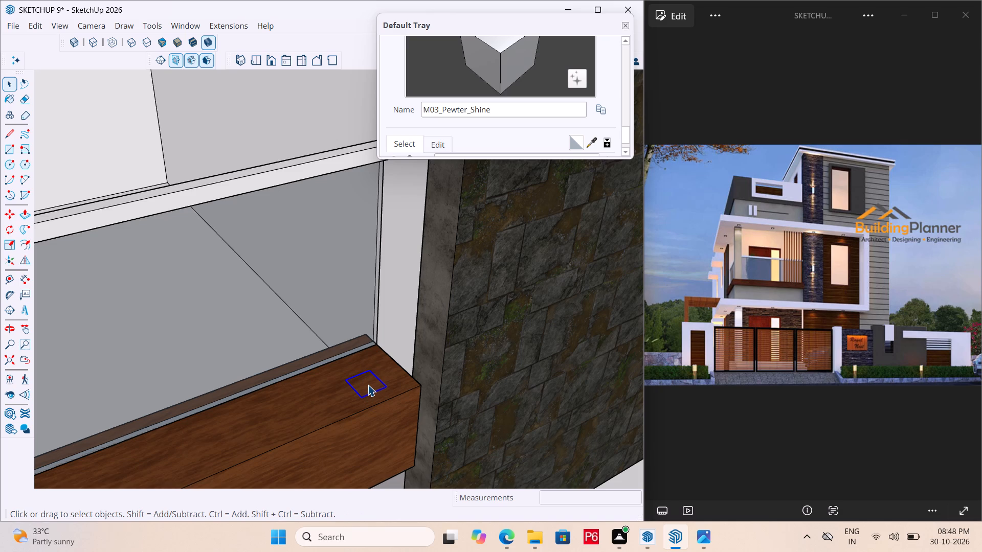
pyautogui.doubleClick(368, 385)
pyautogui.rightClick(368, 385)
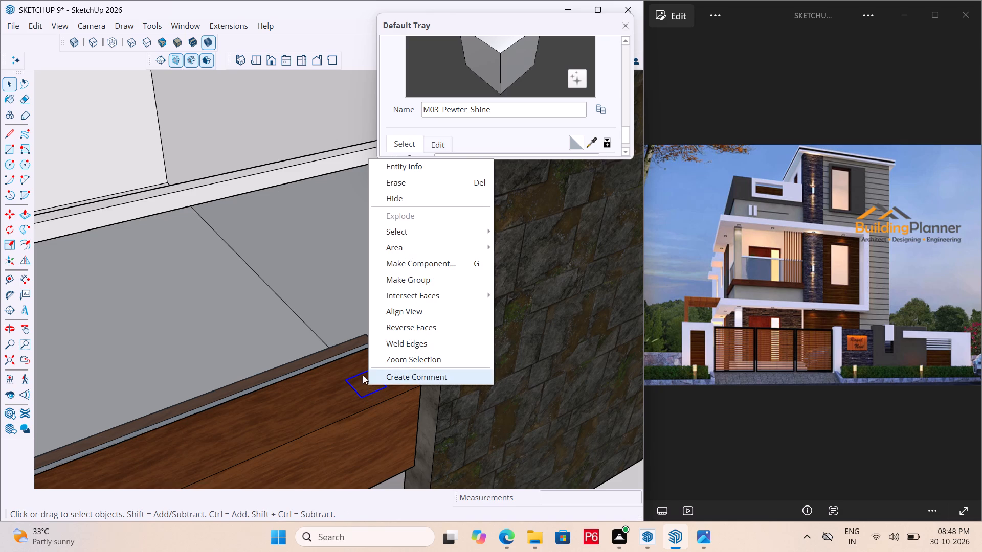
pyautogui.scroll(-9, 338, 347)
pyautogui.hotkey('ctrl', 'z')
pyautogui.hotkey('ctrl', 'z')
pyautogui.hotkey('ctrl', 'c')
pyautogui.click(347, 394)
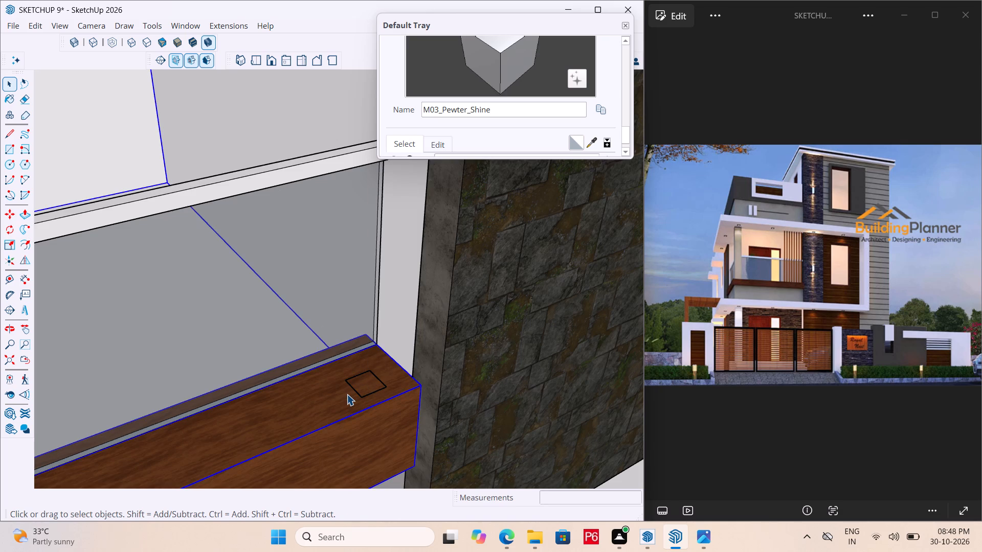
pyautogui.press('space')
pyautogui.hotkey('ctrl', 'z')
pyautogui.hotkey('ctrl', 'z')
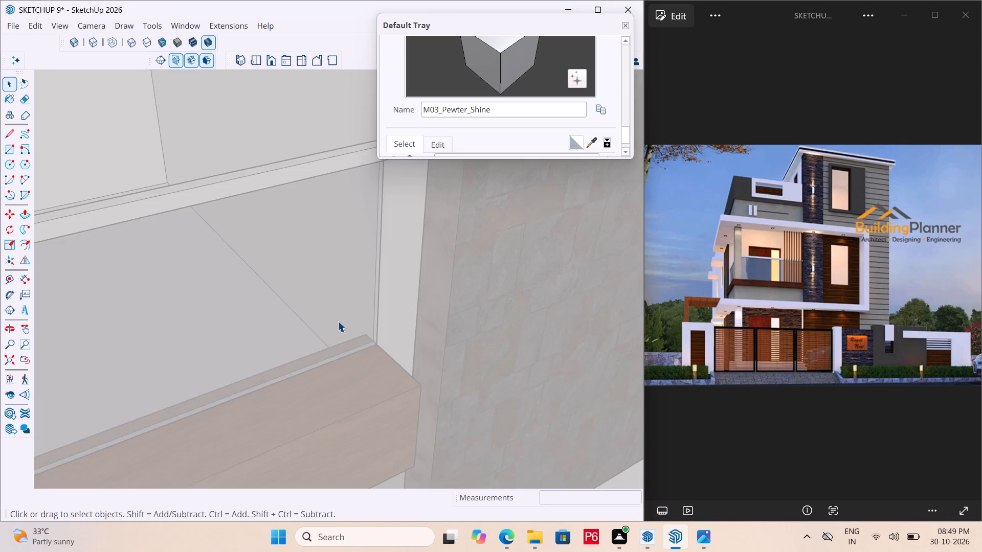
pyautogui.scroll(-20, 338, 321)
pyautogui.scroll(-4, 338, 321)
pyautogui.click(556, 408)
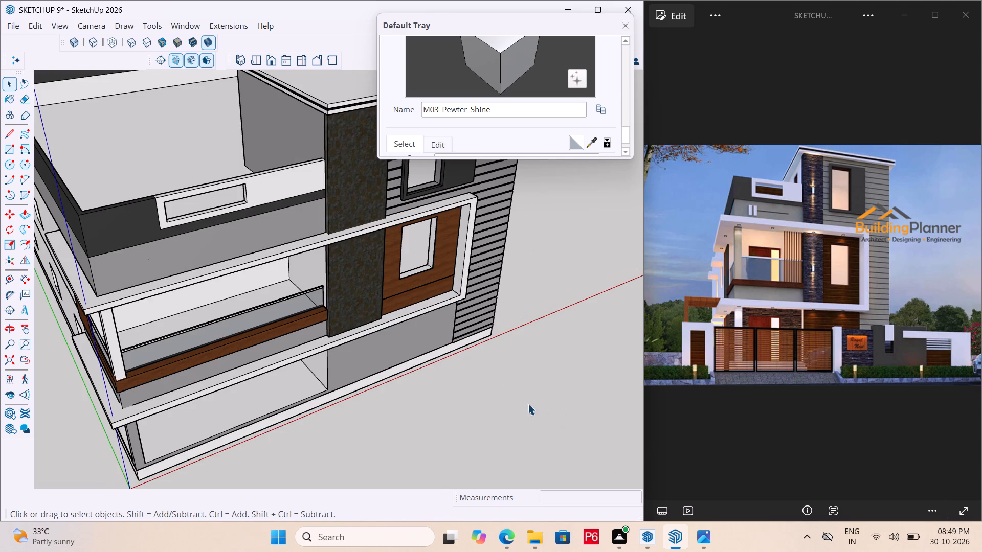
# Save the house model without the ledge rectangle.
pyautogui.scroll(18, 489, 330)
pyautogui.scroll(-2, 493, 346)
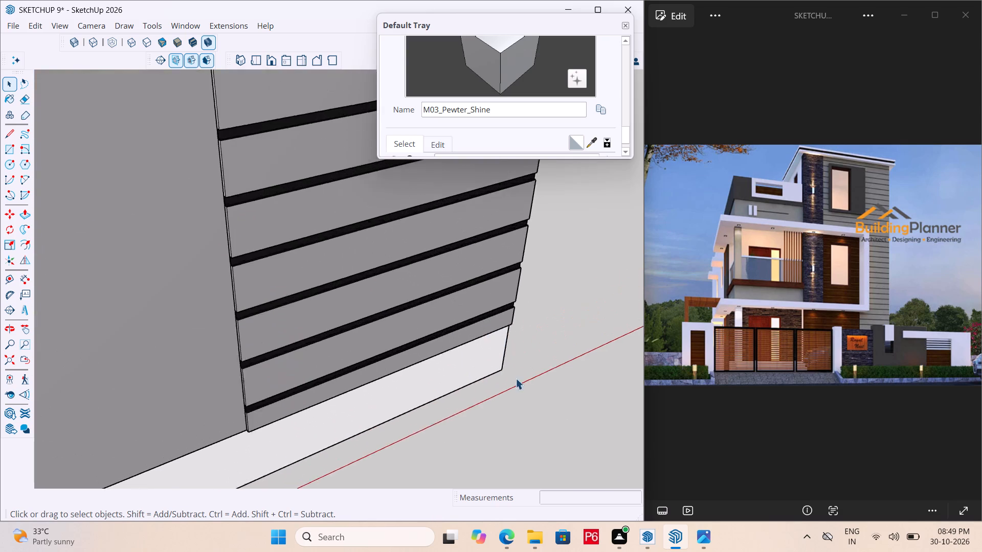
pyautogui.scroll(-20, 516, 378)
pyautogui.moveTo(501, 395); pyautogui.dragTo(467, 413, button='middle')
pyautogui.moveTo(449, 407); pyautogui.dragTo(351, 369, button='middle')
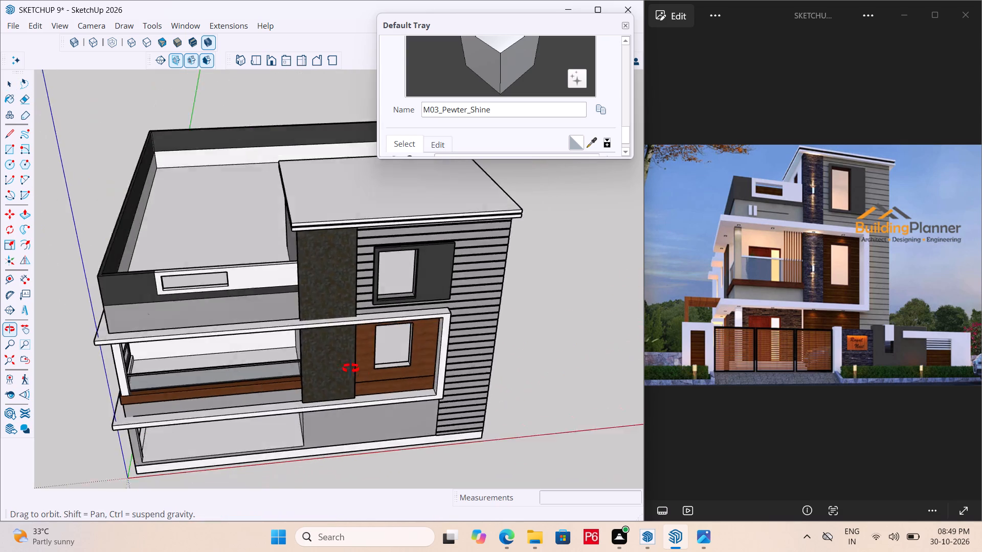
pyautogui.moveTo(351, 369); pyautogui.dragTo(284, 329, button='middle')
pyautogui.hotkey('ctrl', 's')
pyautogui.hotkey('ctrl', 's')
pyautogui.hotkey('ctrl', 's')
pyautogui.hotkey('ctrl', 's')
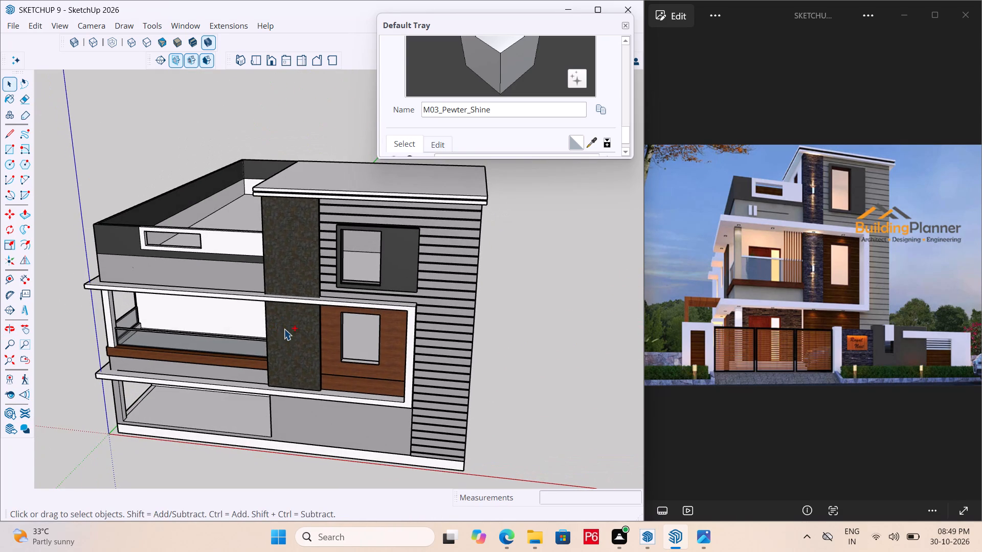
pyautogui.hotkey('ctrl', 's')
pyautogui.hotkey('ctrl', 's')
pyautogui.hotkey('ctrl', 's')
pyautogui.hotkey('ctrl', 's')
pyautogui.hotkey('ctrl', 's')
pyautogui.hotkey('ctrl', 's')
pyautogui.hotkey('ctrl', 's')
pyautogui.hotkey('ctrl', 's')
# Examine the house's front facade and the balcony's outer corner from several angles.
pyautogui.scroll(-3, 276, 342)
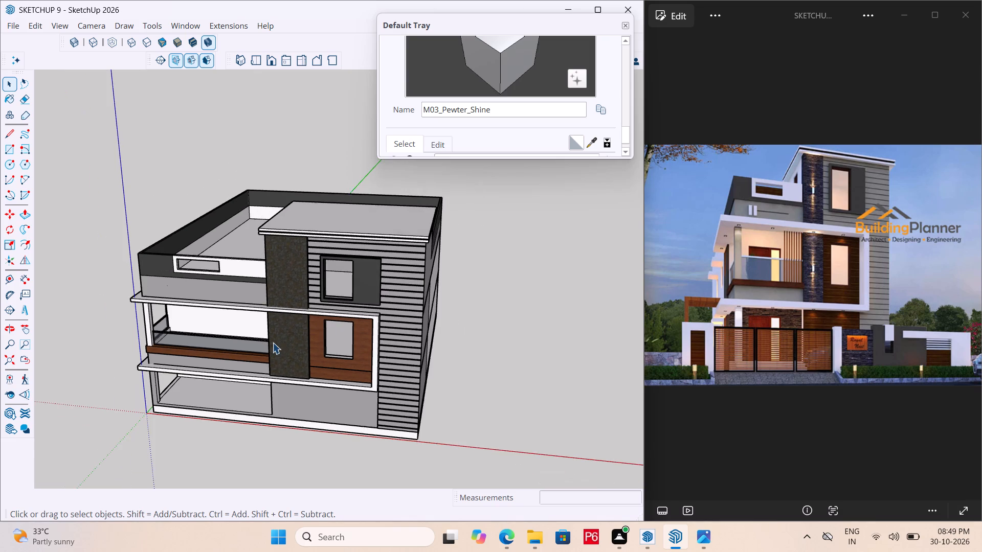
pyautogui.moveTo(255, 412); pyautogui.dragTo(391, 402, button='middle')
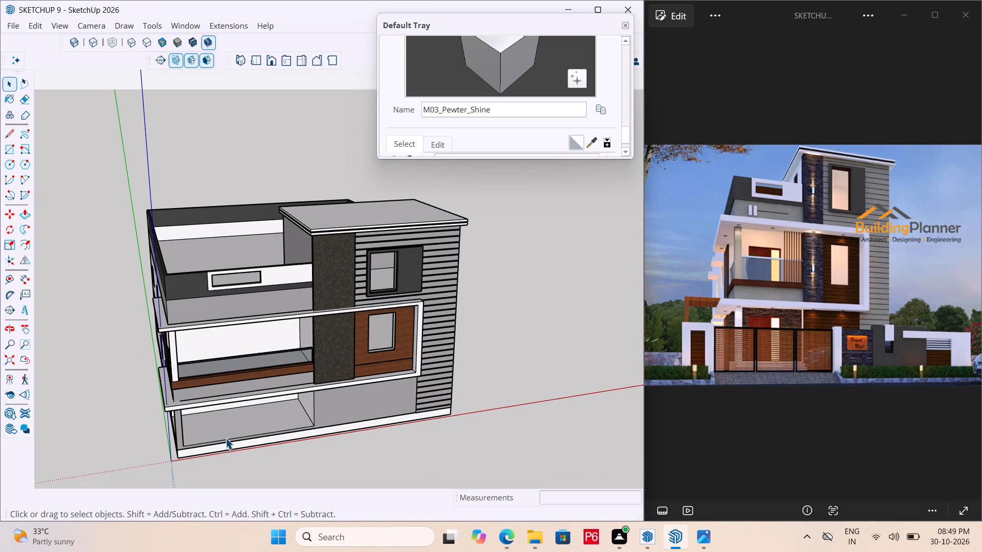
pyautogui.scroll(-5, 366, 326)
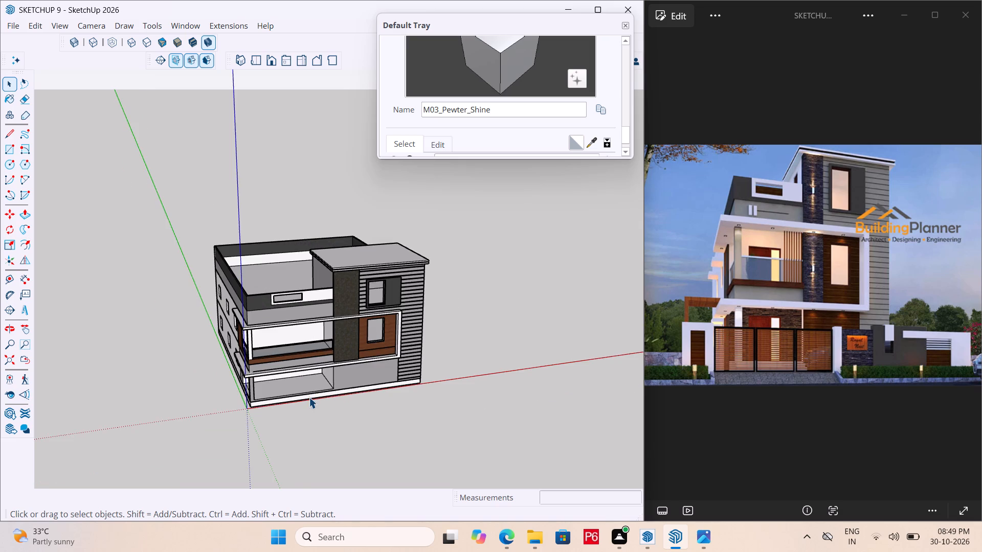
pyautogui.scroll(1, 309, 397)
pyautogui.moveTo(309, 397); pyautogui.dragTo(315, 396, button='middle')
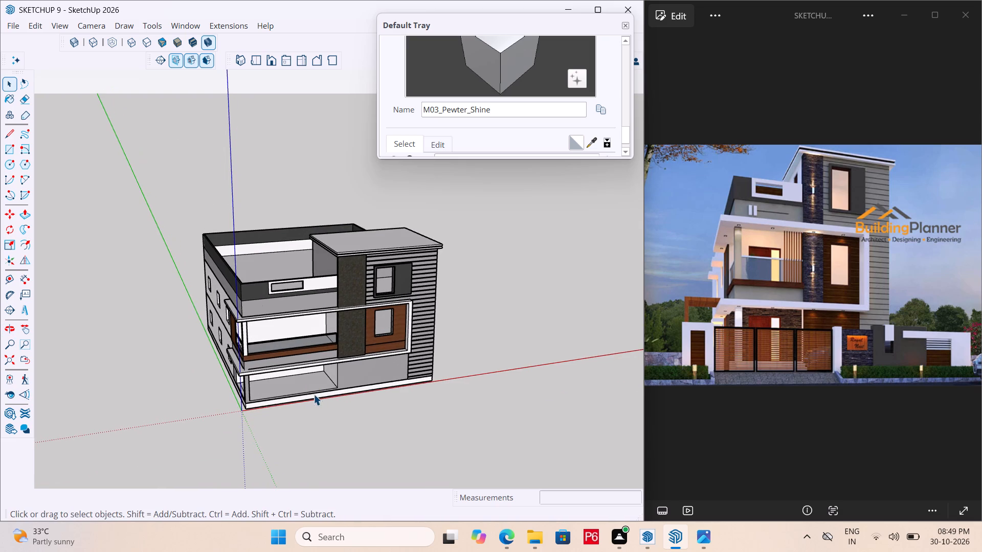
pyautogui.scroll(6, 310, 394)
pyautogui.moveTo(319, 398); pyautogui.dragTo(265, 393, button='middle')
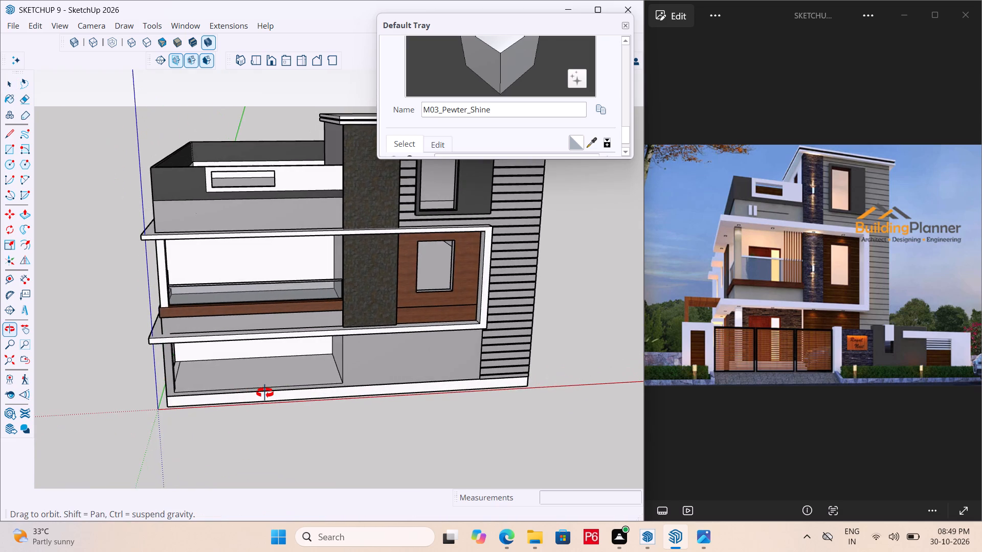
pyautogui.moveTo(265, 393); pyautogui.dragTo(271, 390, button='middle')
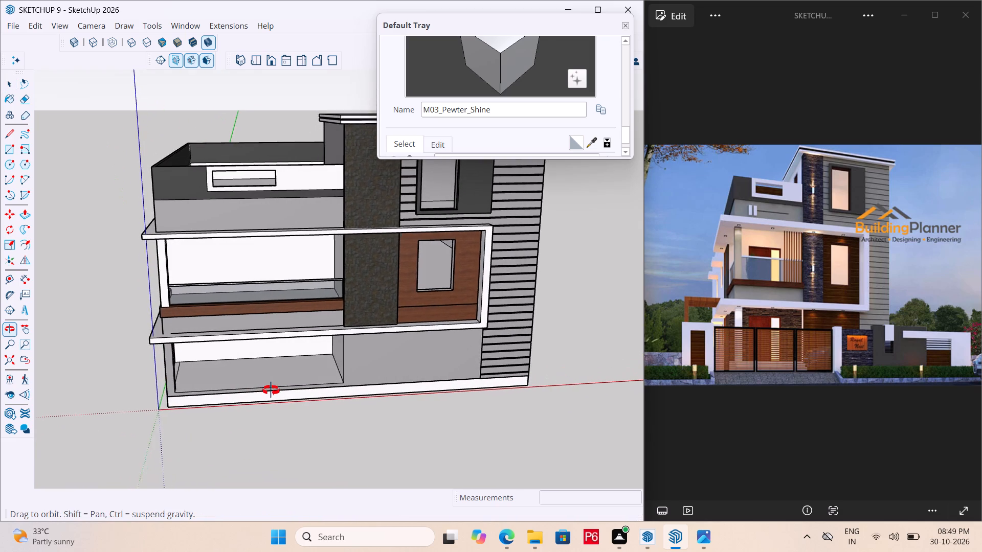
pyautogui.moveTo(271, 390); pyautogui.dragTo(364, 406, button='middle')
pyautogui.scroll(6, 257, 417)
pyautogui.scroll(-5, 319, 415)
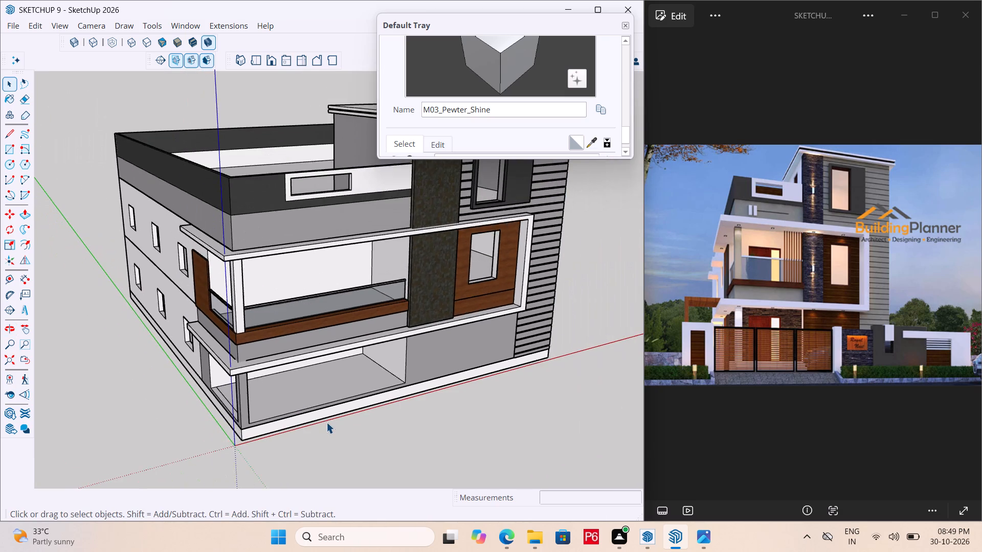
pyautogui.scroll(-2, 326, 422)
pyautogui.scroll(11, 260, 373)
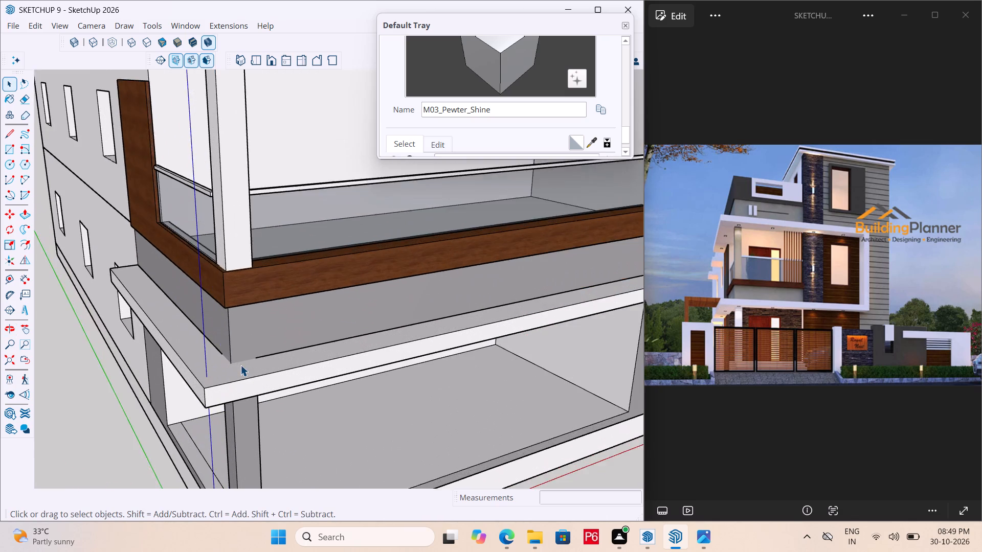
pyautogui.scroll(15, 240, 365)
pyautogui.scroll(-14, 214, 368)
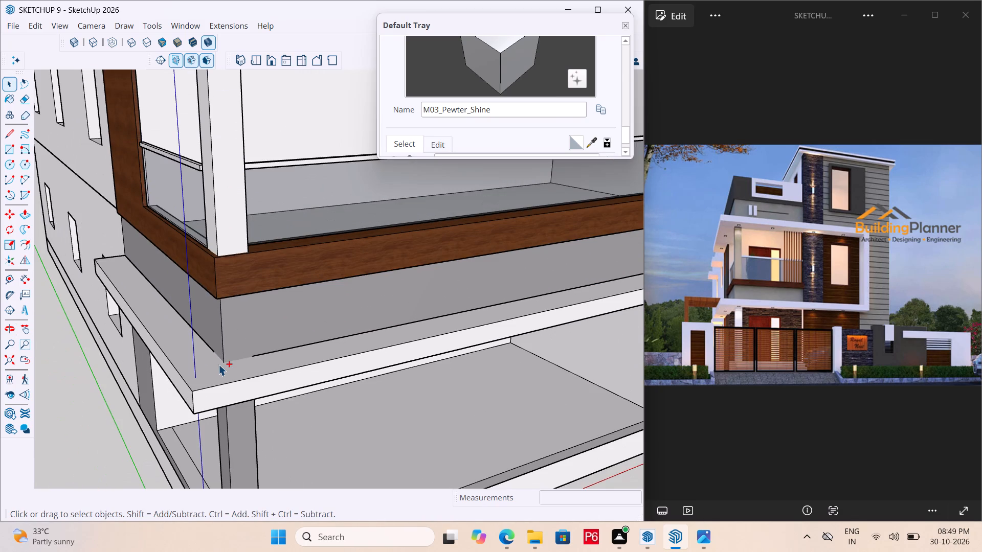
# Save the house model again.
pyautogui.hotkey('ctrl', 's')
pyautogui.hotkey('ctrl', 's')
pyautogui.hotkey('ctrl', 's')
pyautogui.hotkey('ctrl', 's')
pyautogui.hotkey('ctrl', 's')
pyautogui.hotkey('ctrl', 's')
pyautogui.hotkey('ctrl', 's')
pyautogui.hotkey('ctrl', 's')
# Draw a rectangle of about 2 1/2" by 2 15/16" on the wooden balcony ledge beside the stone column.
pyautogui.scroll(-8, 219, 364)
pyautogui.scroll(-8, 175, 377)
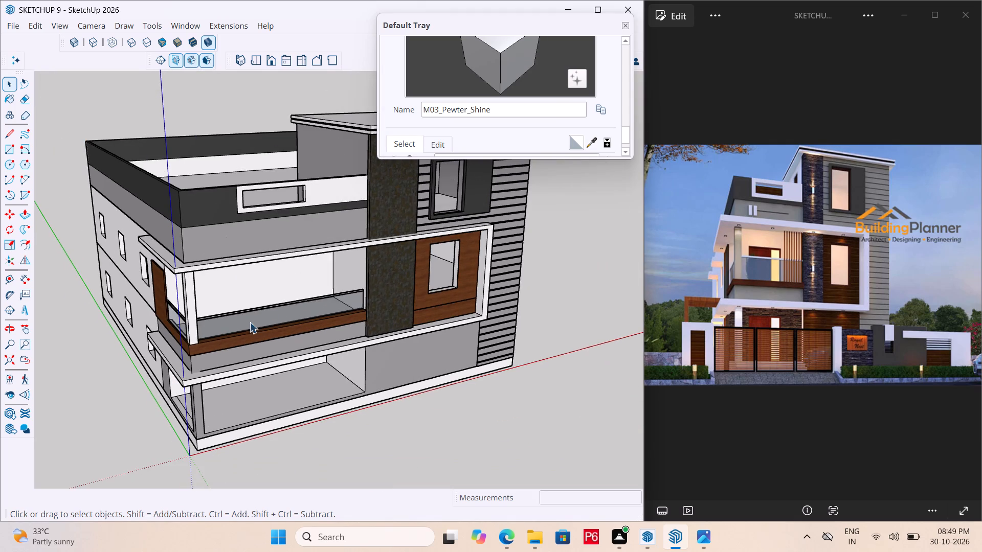
pyautogui.moveTo(266, 312); pyautogui.dragTo(234, 402, button='middle')
pyautogui.scroll(7, 302, 360)
pyautogui.scroll(9, 383, 317)
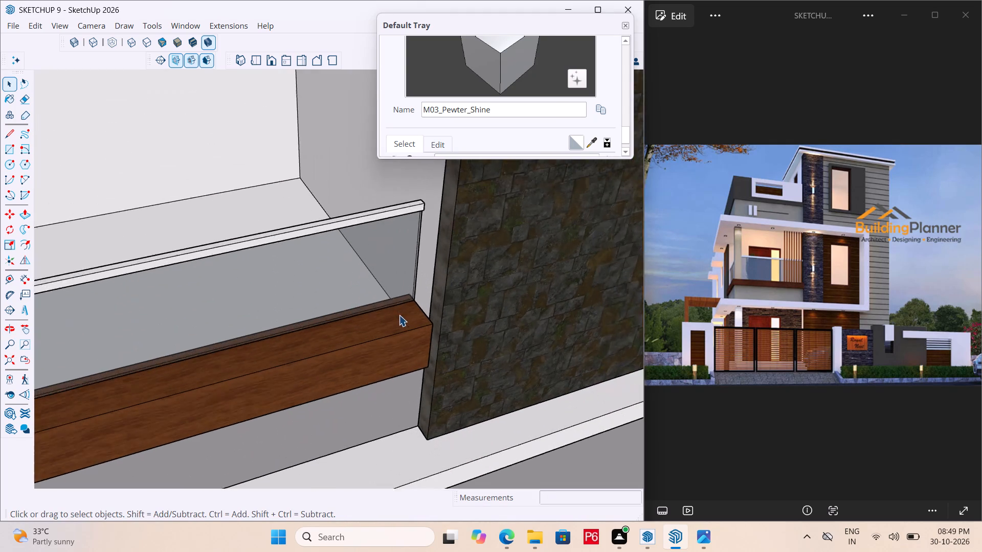
pyautogui.scroll(8, 399, 315)
pyautogui.press('r')
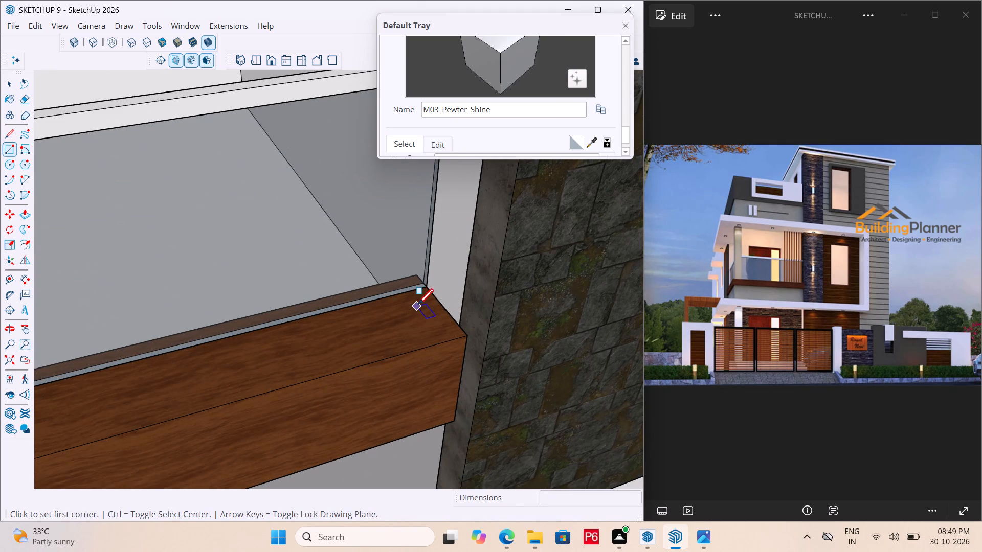
pyautogui.scroll(-14, 387, 320)
pyautogui.scroll(-7, 368, 363)
pyautogui.moveTo(365, 332); pyautogui.dragTo(366, 321, button='middle')
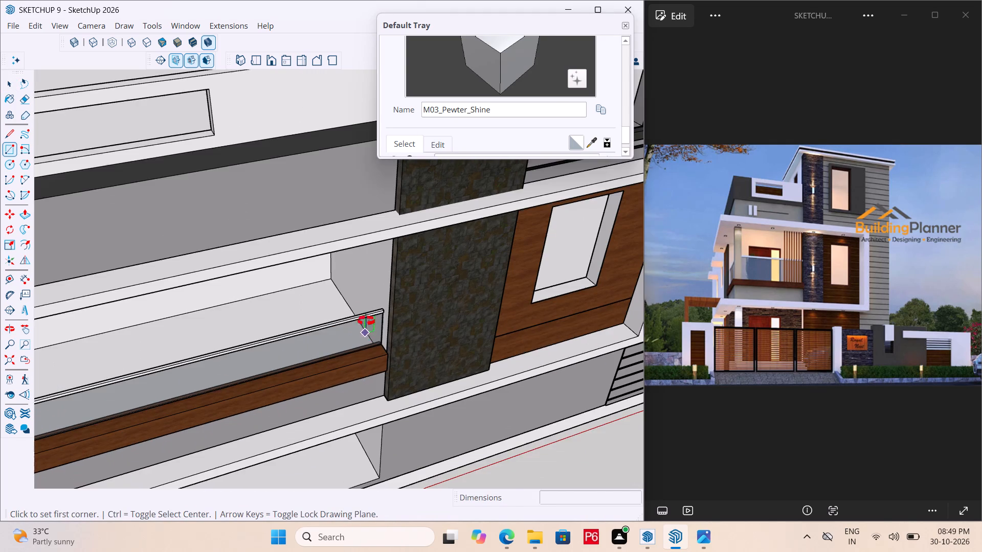
pyautogui.moveTo(366, 321); pyautogui.dragTo(336, 337, button='middle')
pyautogui.scroll(9, 352, 357)
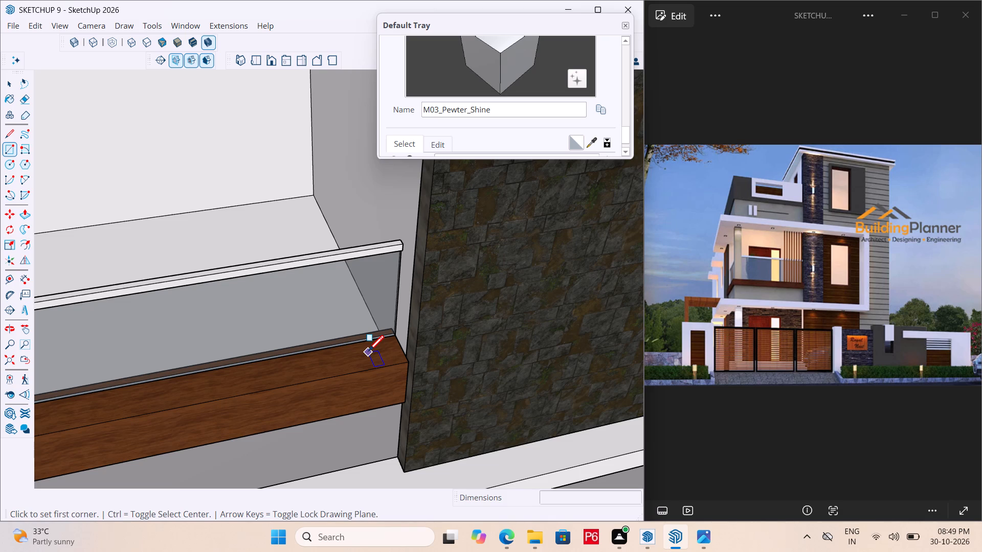
pyautogui.scroll(13, 373, 356)
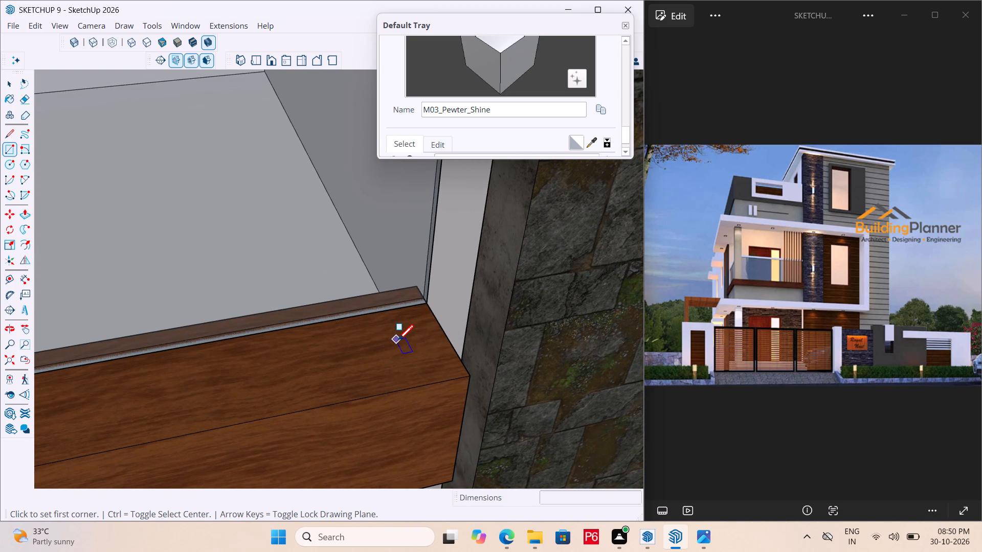
pyautogui.click(399, 341)
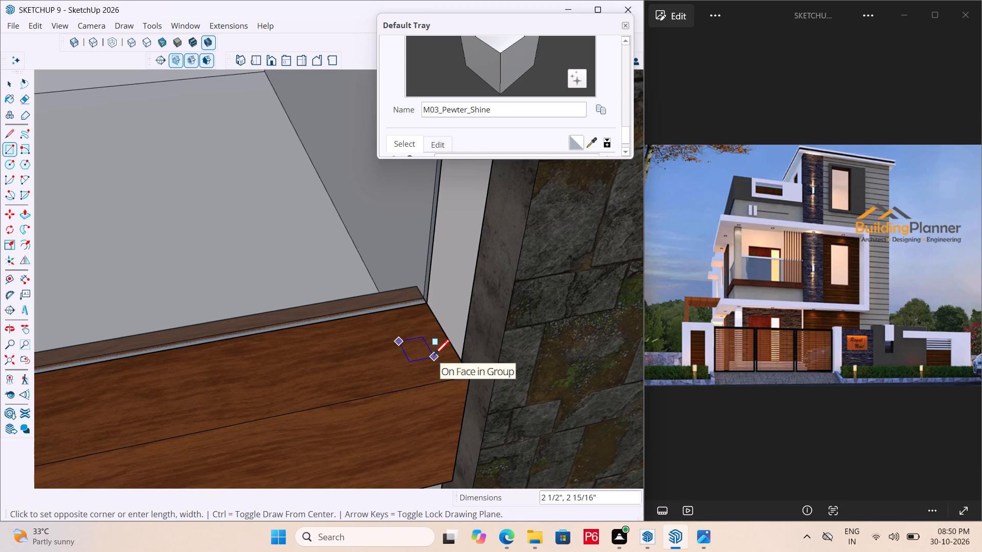
pyautogui.click(434, 357)
# Group the small ledge rectangle with its edges and open the group for editing.
pyautogui.press('space')
pyautogui.doubleClick(412, 352)
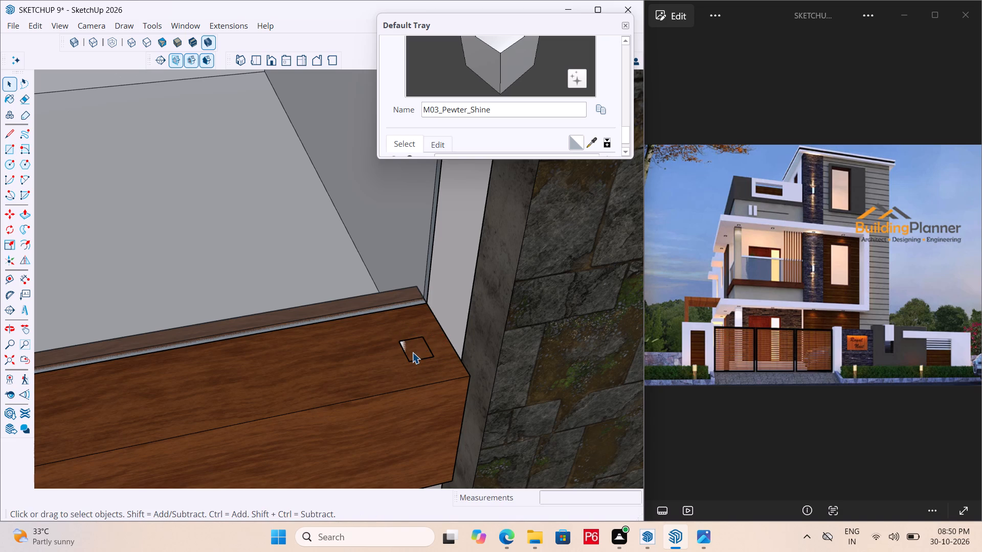
pyautogui.rightClick(412, 352)
pyautogui.click(475, 245)
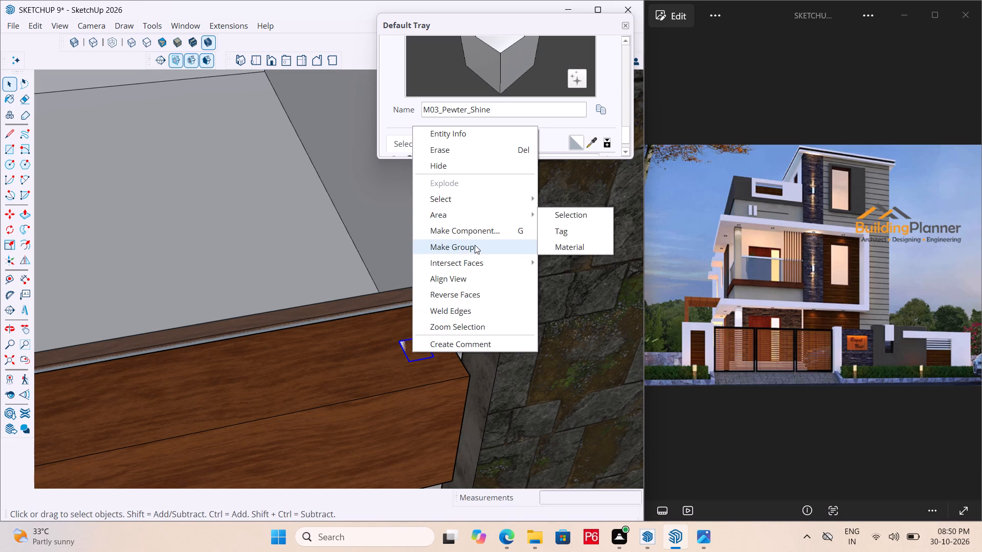
pyautogui.doubleClick(415, 349)
pyautogui.click(415, 349)
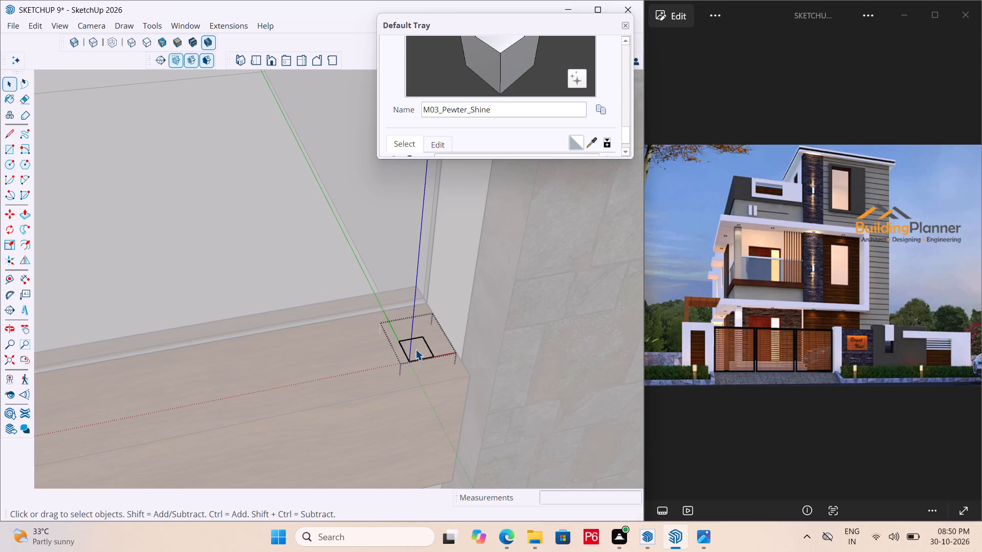
# Paint the rectangle's face inside the group with the gold Metal_10_1K material from the Metal collection.
pyautogui.press('b')
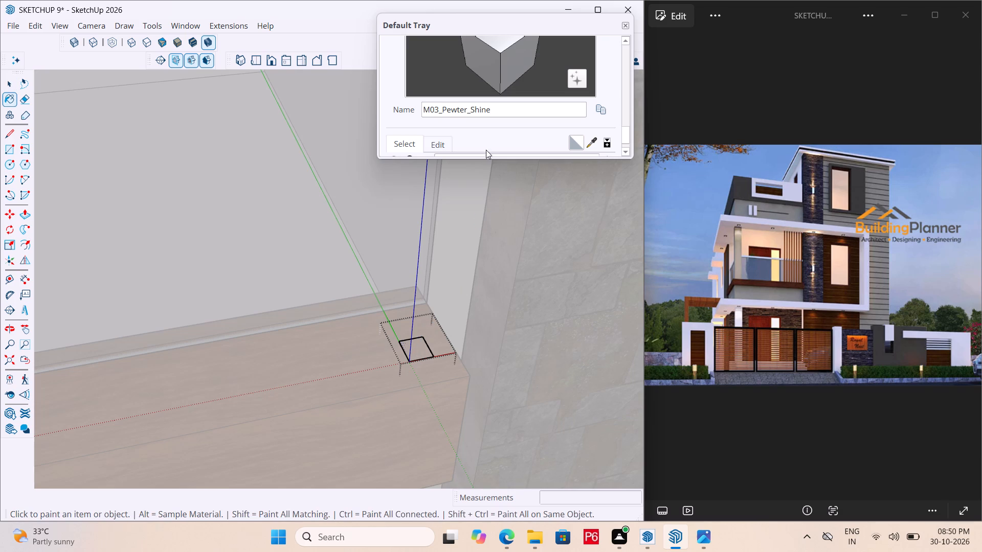
pyautogui.scroll(-3, 491, 141)
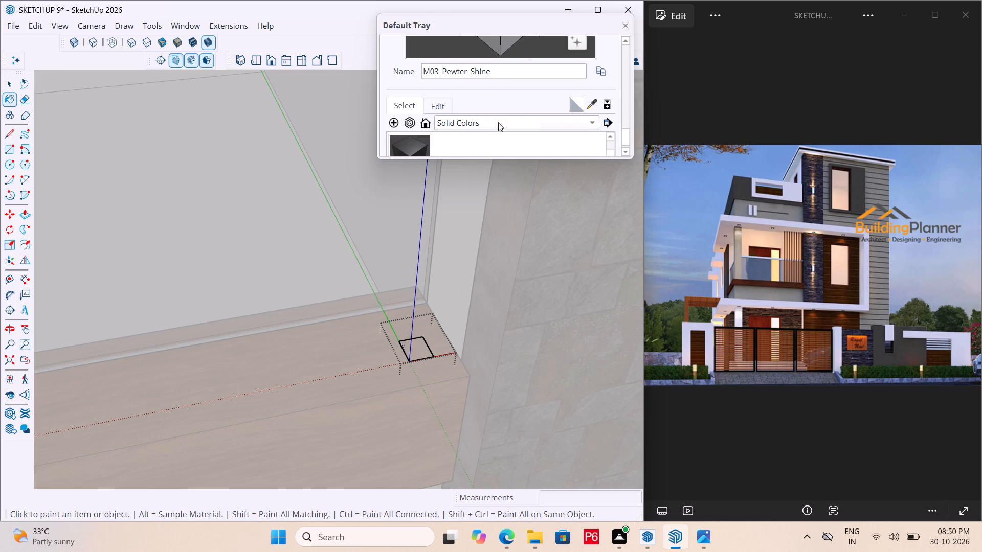
pyautogui.scroll(-1, 520, 118)
pyautogui.scroll(4, 501, 117)
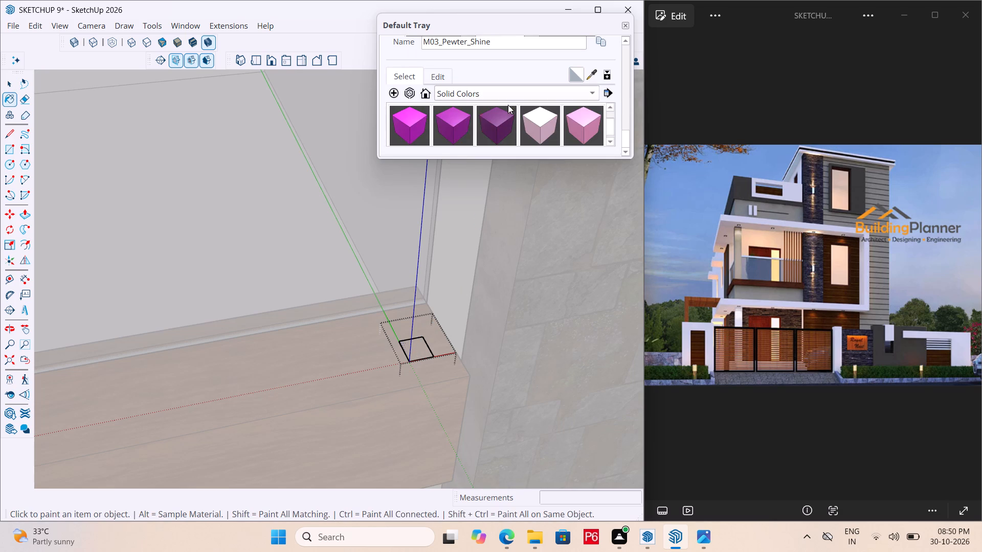
pyautogui.click(514, 97)
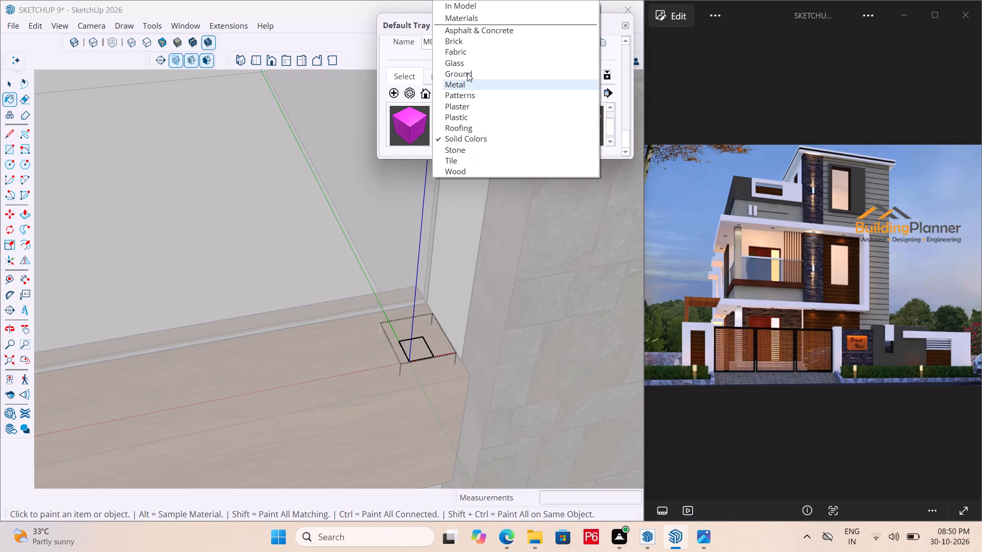
pyautogui.click(468, 86)
pyautogui.click(452, 124)
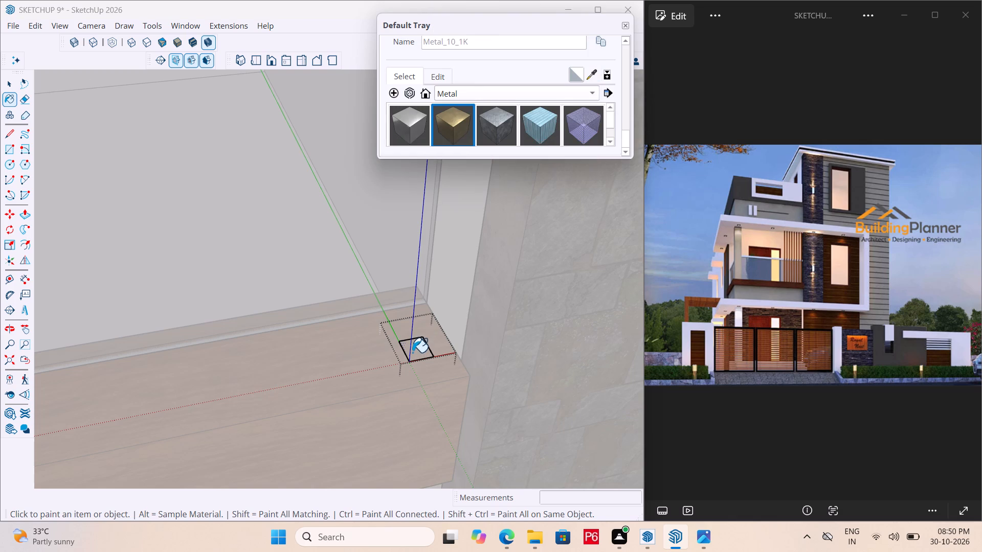
pyautogui.click(413, 352)
pyautogui.click(416, 351)
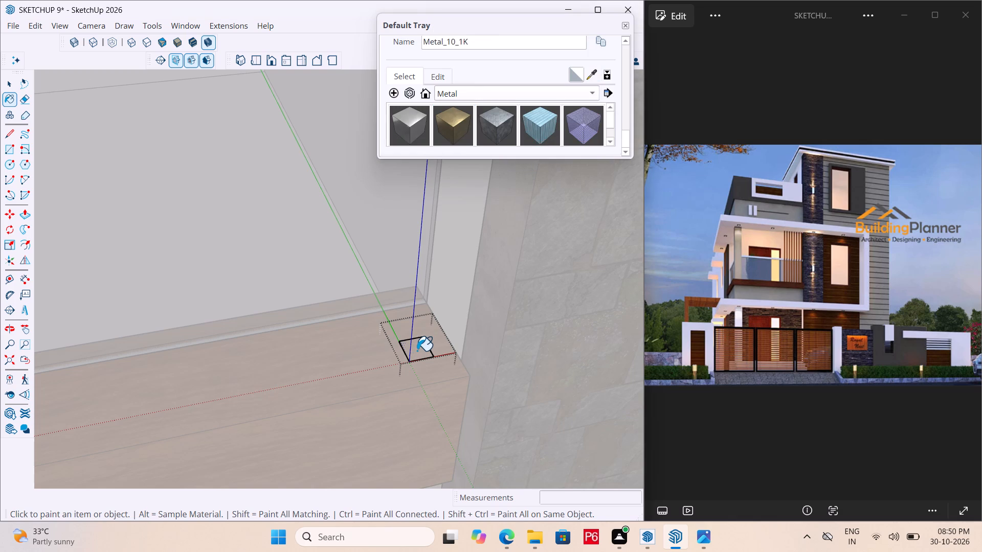
# Push/Pull the painted rectangle up about 9' 5/8" to the underside of the balcony roof slab as a vertical post.
pyautogui.press('p')
pyautogui.click(420, 340)
pyautogui.scroll(-6, 340, 248)
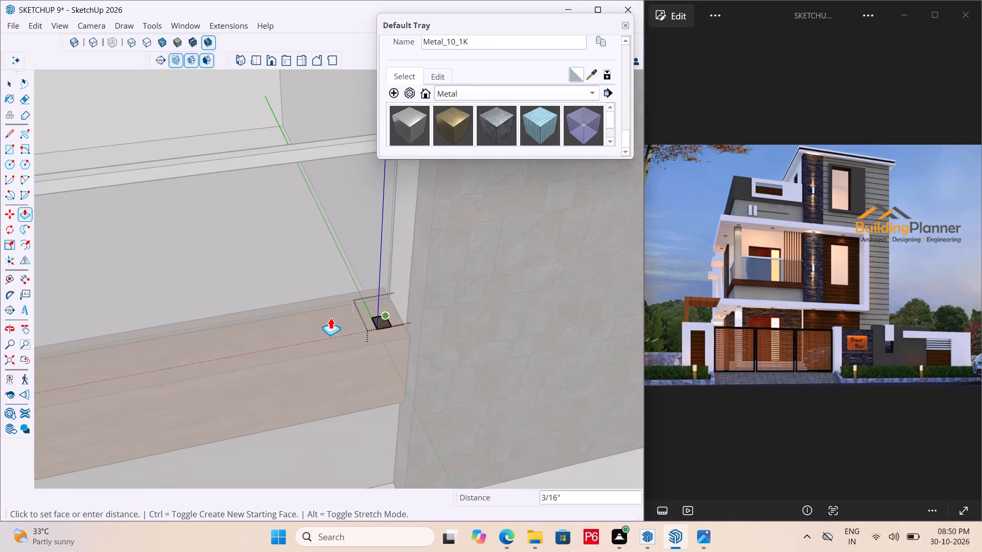
pyautogui.scroll(-20, 330, 317)
pyautogui.moveTo(366, 327); pyautogui.dragTo(396, 162, button='middle')
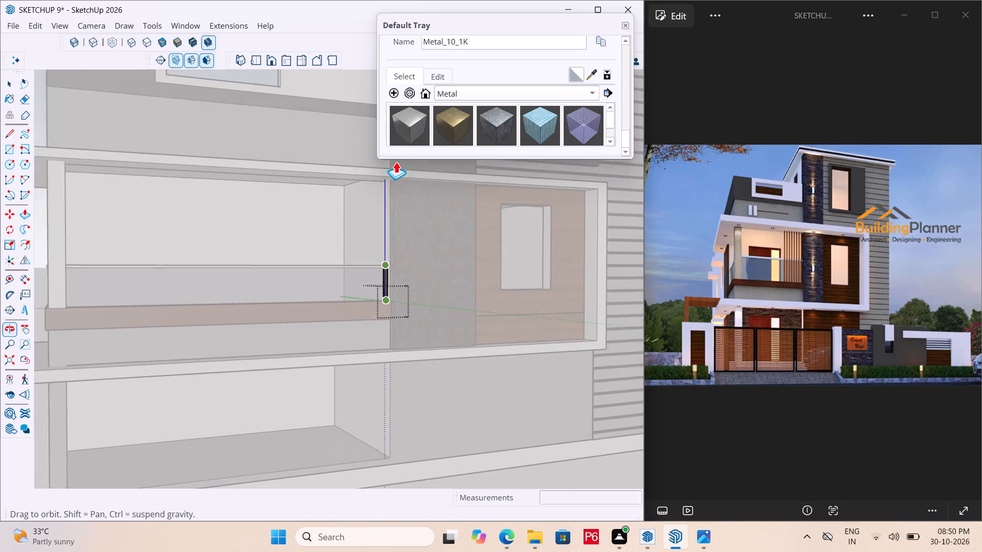
pyautogui.scroll(11, 356, 201)
pyautogui.scroll(-7, 270, 205)
pyautogui.moveTo(266, 222); pyautogui.dragTo(336, 144, button='middle')
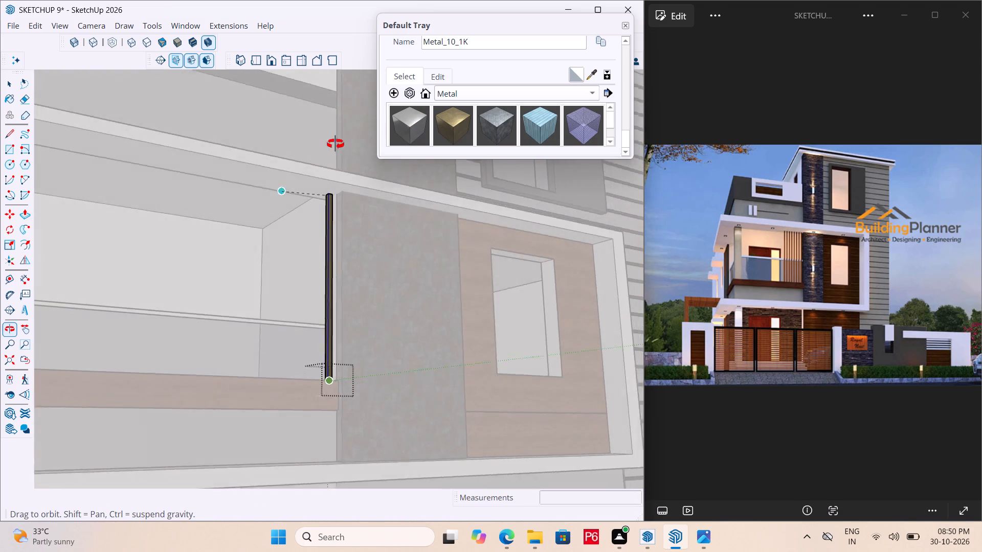
pyautogui.moveTo(336, 144); pyautogui.dragTo(358, 139, button='middle')
pyautogui.click(332, 169)
pyautogui.scroll(-4, 385, 236)
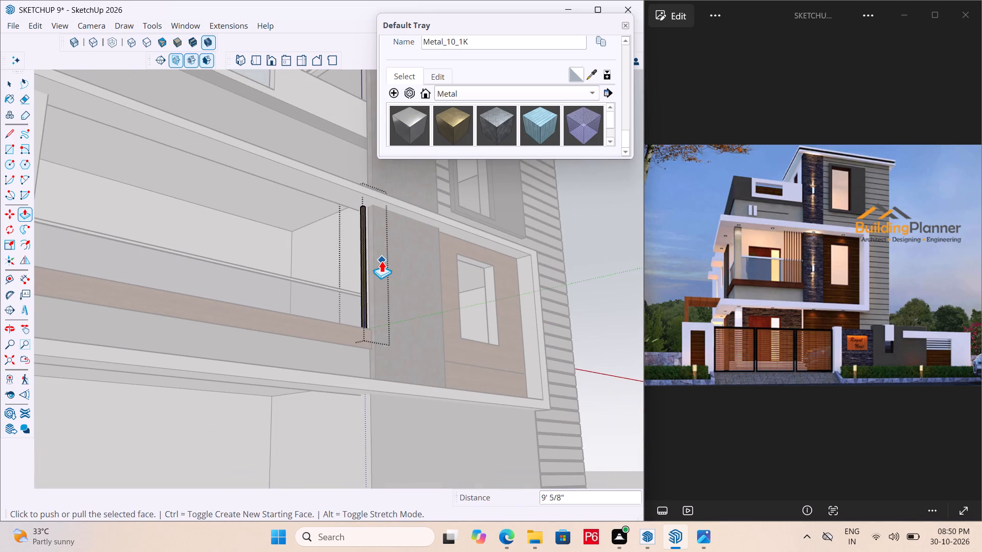
# Save the house model with the new metal post.
pyautogui.hotkey('ctrl', 's')
pyautogui.hotkey('ctrl', 's')
pyautogui.hotkey('ctrl', 's')
pyautogui.hotkey('ctrl', 's')
pyautogui.press('space')
# Close the Default Tray and maximize the modelling window.
pyautogui.scroll(-4, 332, 263)
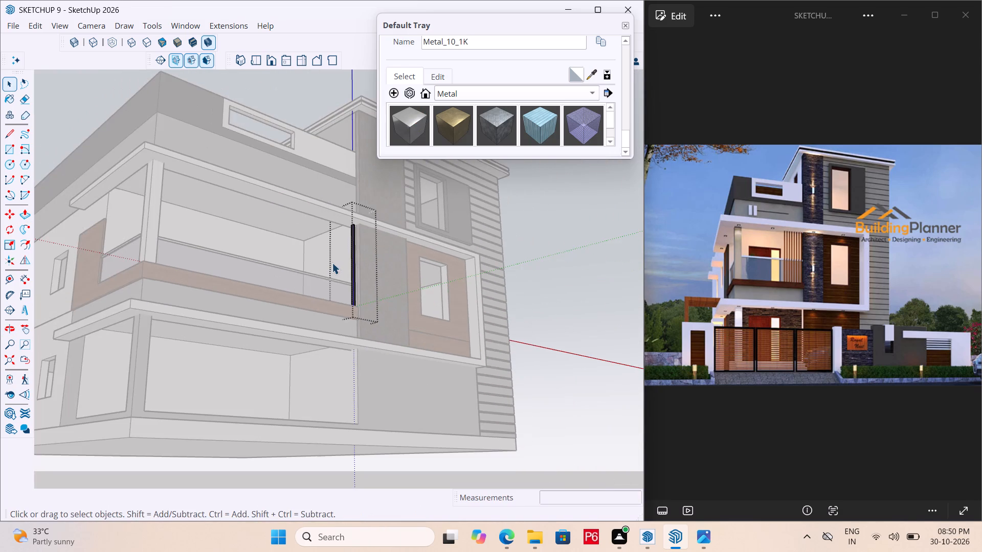
pyautogui.moveTo(336, 285); pyautogui.dragTo(315, 336, button='middle')
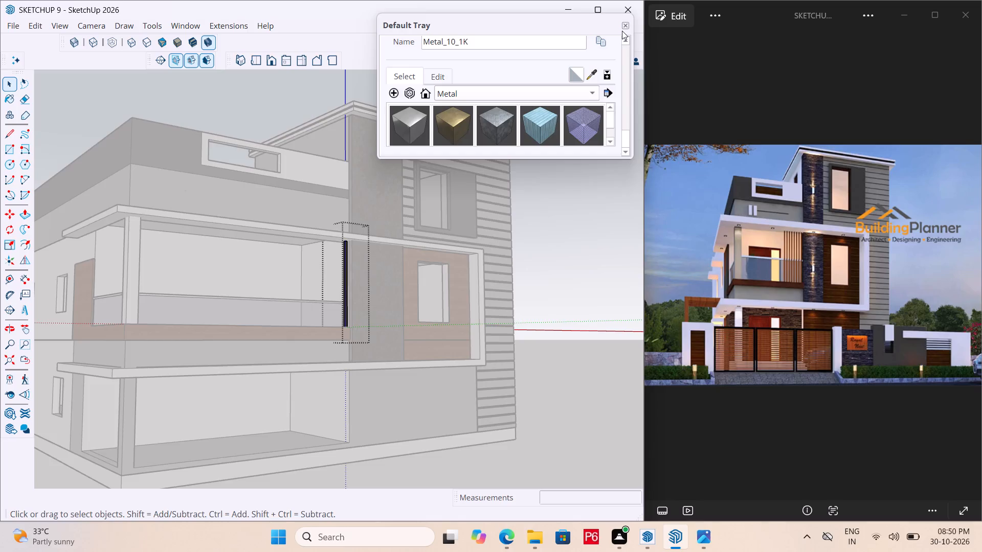
pyautogui.click(625, 24)
pyautogui.click(597, 11)
pyautogui.scroll(-1, 388, 240)
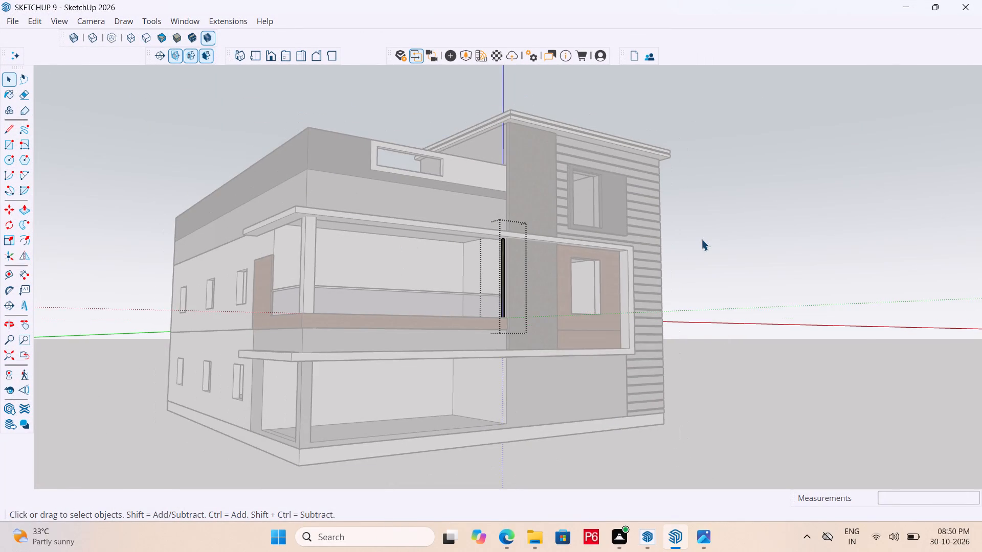
# Exit the post's group and view the whole front facade.
pyautogui.click(701, 239)
pyautogui.moveTo(532, 330); pyautogui.dragTo(550, 364, button='middle')
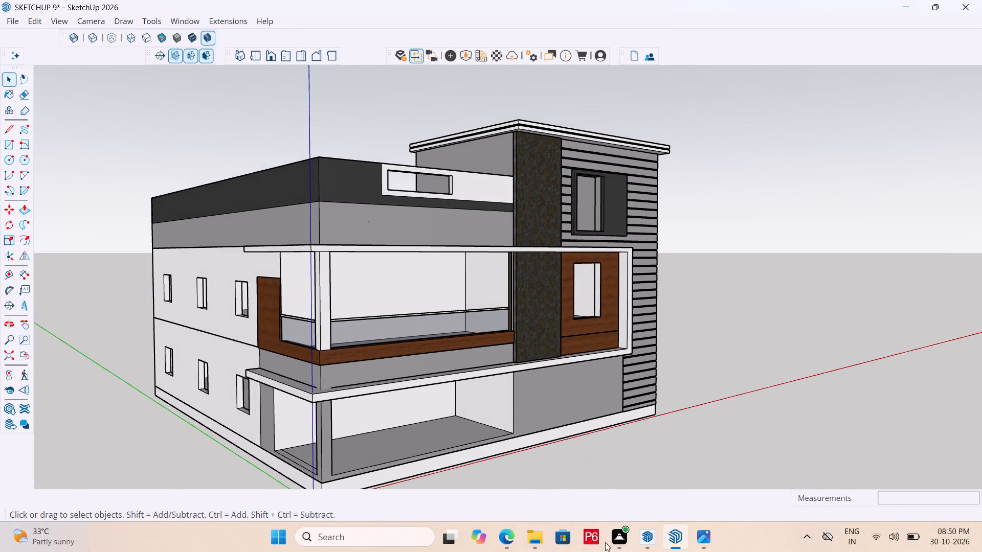